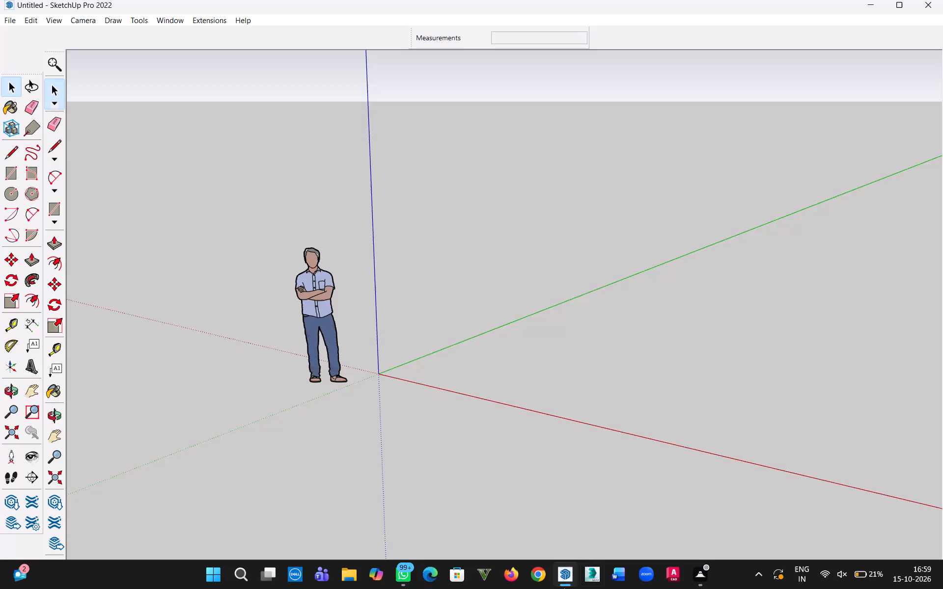
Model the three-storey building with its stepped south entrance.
Draw a 50' by 50' rectangle on the ground plane between the red and green axes.
{"action": "left_click", "coordinate": [563, 349]}
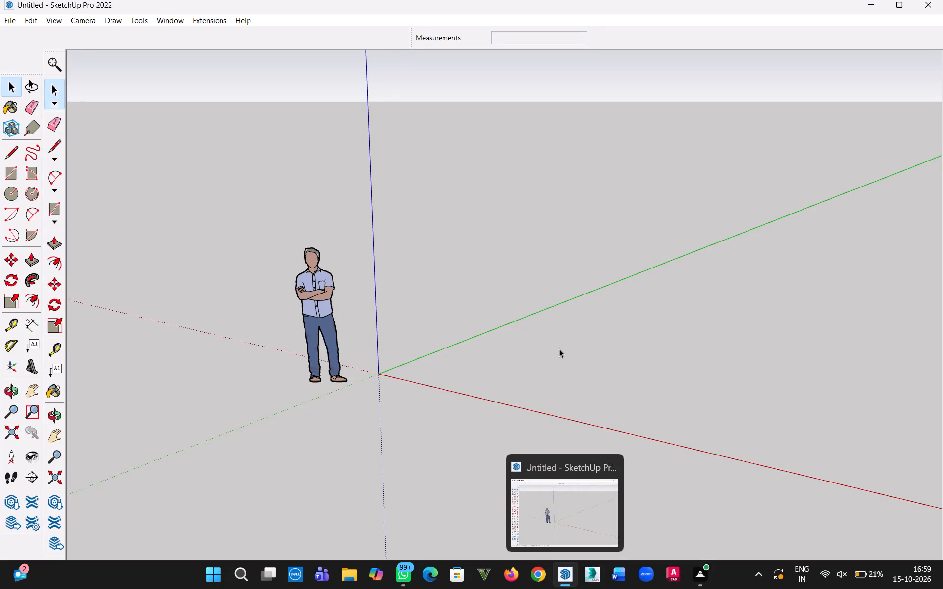
{"action": "scroll", "coordinate": [526, 348], "scroll_direction": "down", "scroll_amount": 3}
{"action": "key", "text": "h"}
{"action": "middle_click_drag", "start_coordinate": [497, 352], "coordinate": [688, 370]}
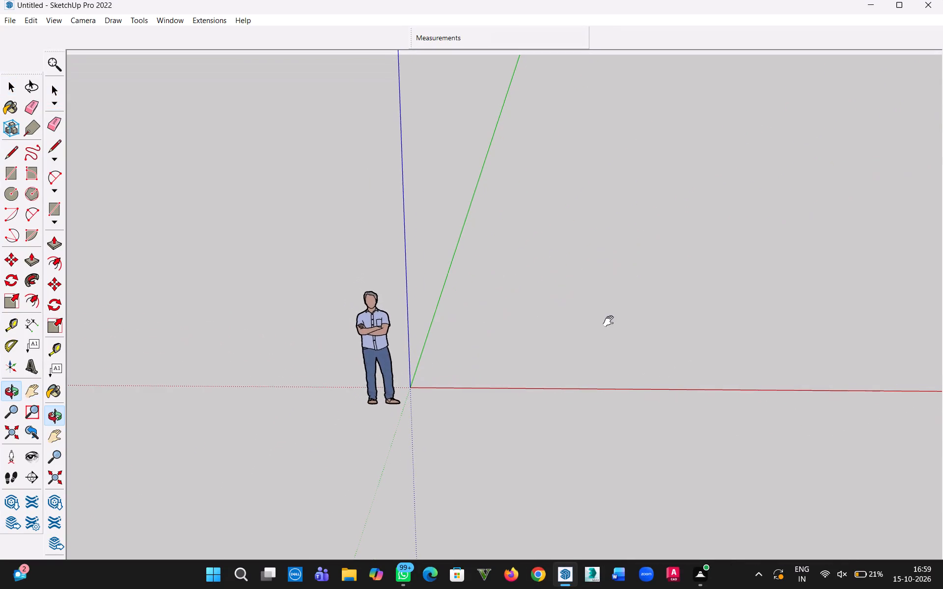
{"action": "scroll", "coordinate": [610, 321], "scroll_direction": "down", "scroll_amount": 5}
{"action": "key", "text": "h"}
{"action": "left_click_drag", "start_coordinate": [595, 308], "coordinate": [375, 380]}
{"action": "key", "text": "r"}
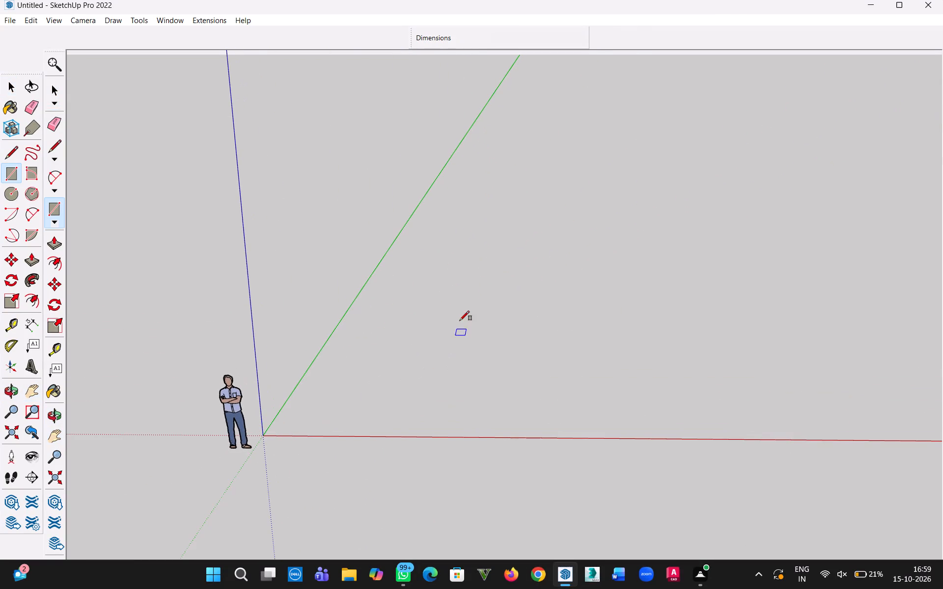
{"action": "left_click", "coordinate": [492, 243]}
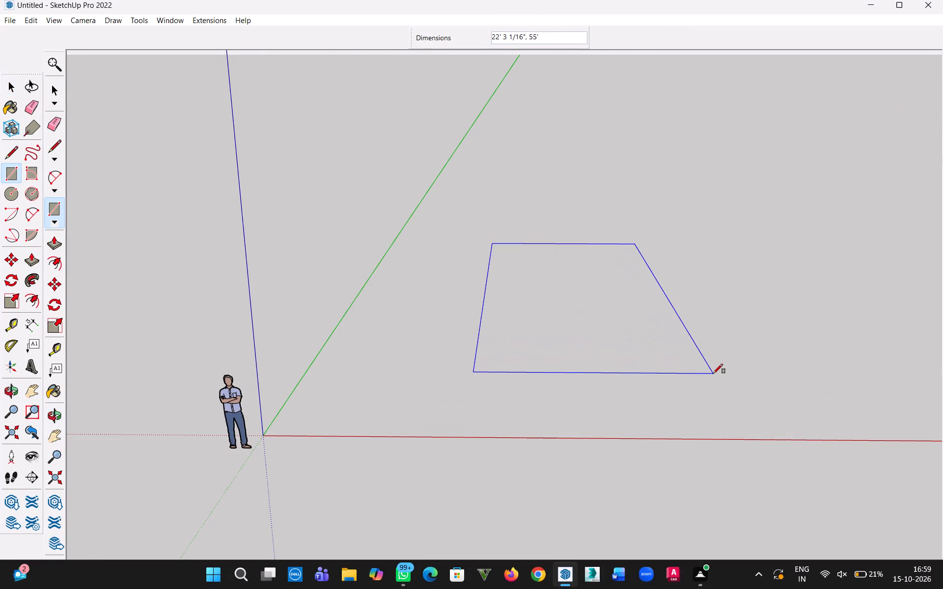
{"action": "key", "text": "5"}
{"action": "type", "text": "0',50'"}
{"action": "key", "text": "Return"}
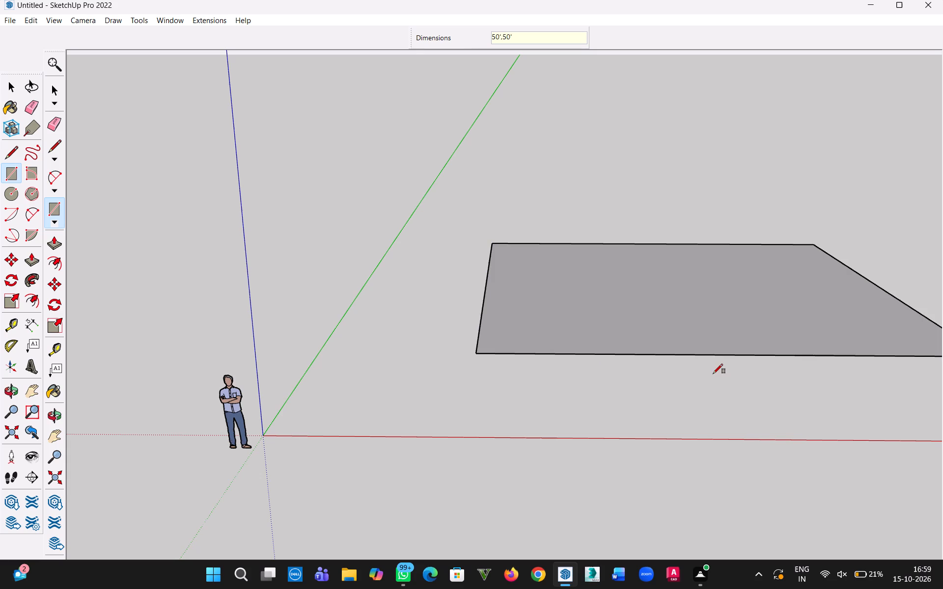
{"action": "left_click", "coordinate": [8, 88]}
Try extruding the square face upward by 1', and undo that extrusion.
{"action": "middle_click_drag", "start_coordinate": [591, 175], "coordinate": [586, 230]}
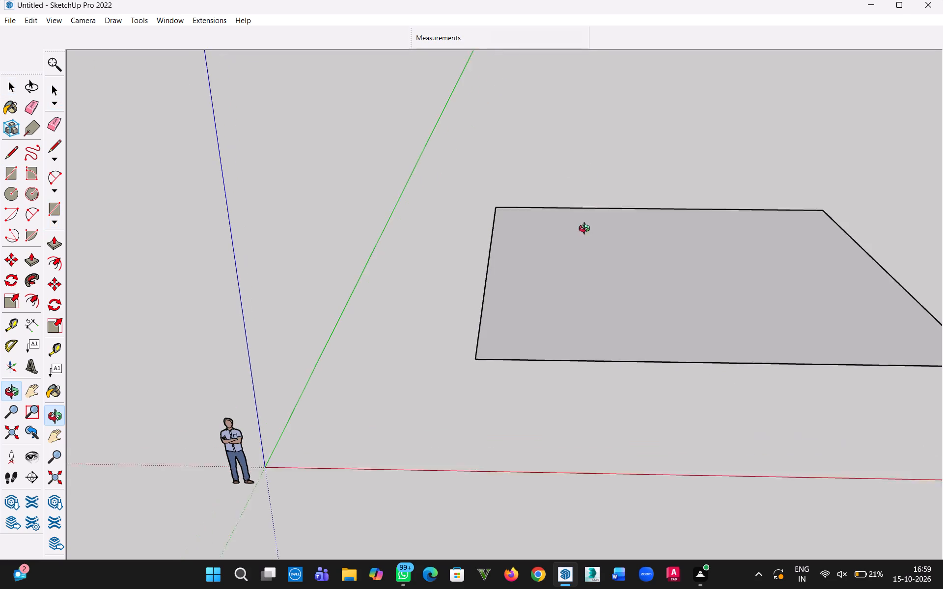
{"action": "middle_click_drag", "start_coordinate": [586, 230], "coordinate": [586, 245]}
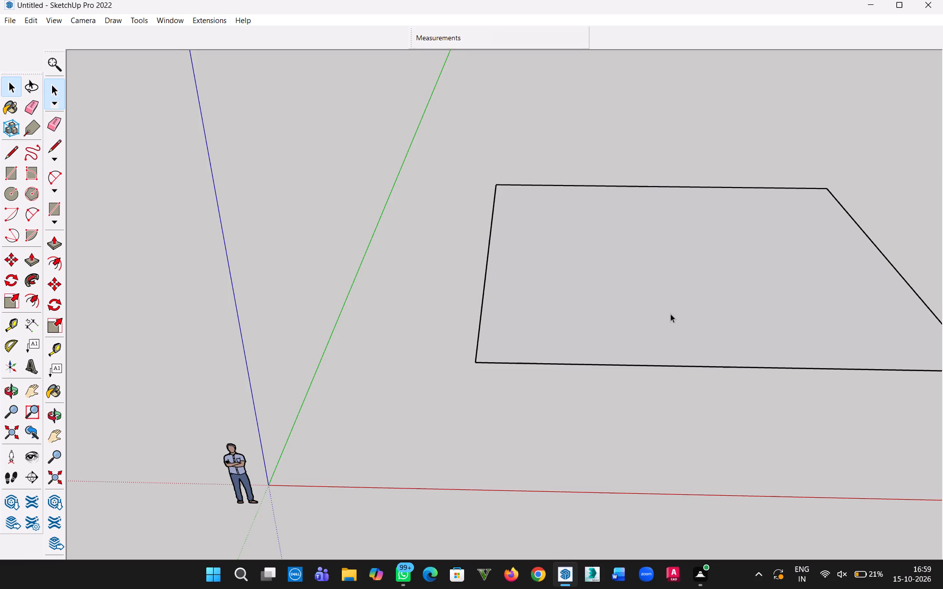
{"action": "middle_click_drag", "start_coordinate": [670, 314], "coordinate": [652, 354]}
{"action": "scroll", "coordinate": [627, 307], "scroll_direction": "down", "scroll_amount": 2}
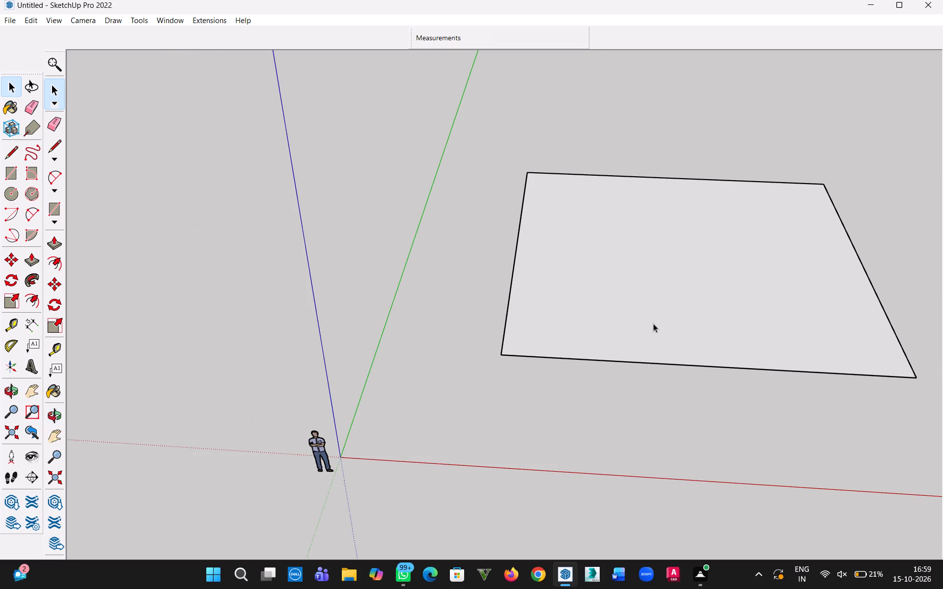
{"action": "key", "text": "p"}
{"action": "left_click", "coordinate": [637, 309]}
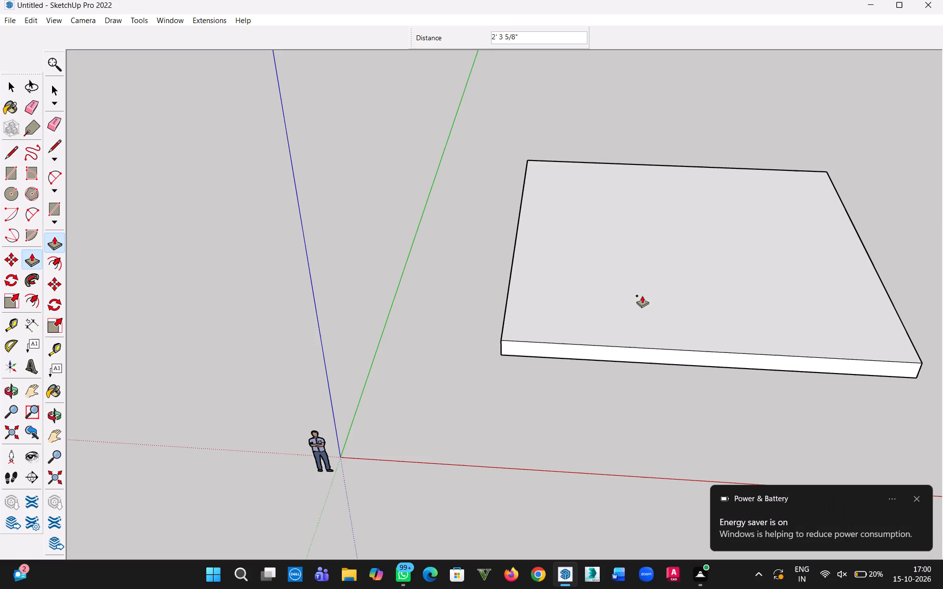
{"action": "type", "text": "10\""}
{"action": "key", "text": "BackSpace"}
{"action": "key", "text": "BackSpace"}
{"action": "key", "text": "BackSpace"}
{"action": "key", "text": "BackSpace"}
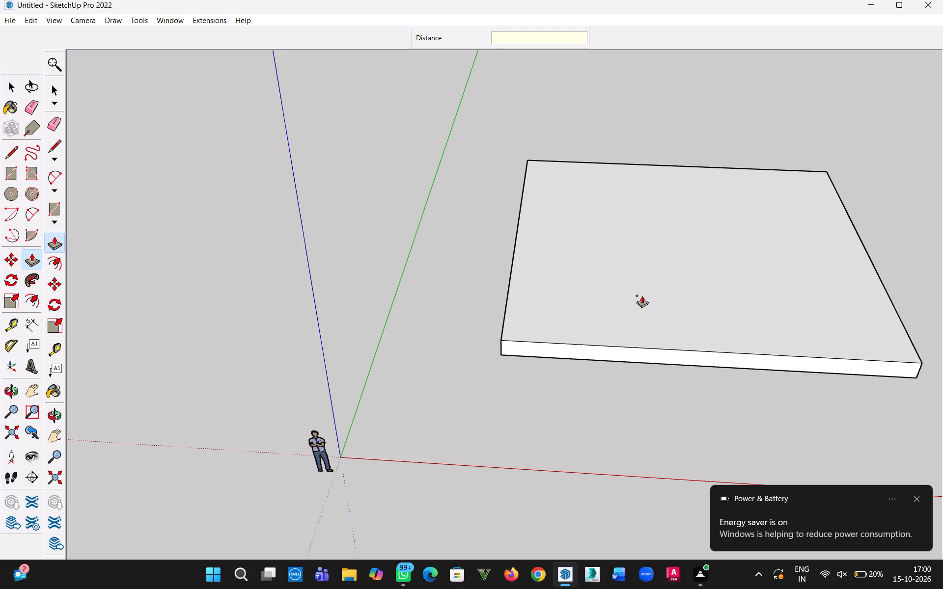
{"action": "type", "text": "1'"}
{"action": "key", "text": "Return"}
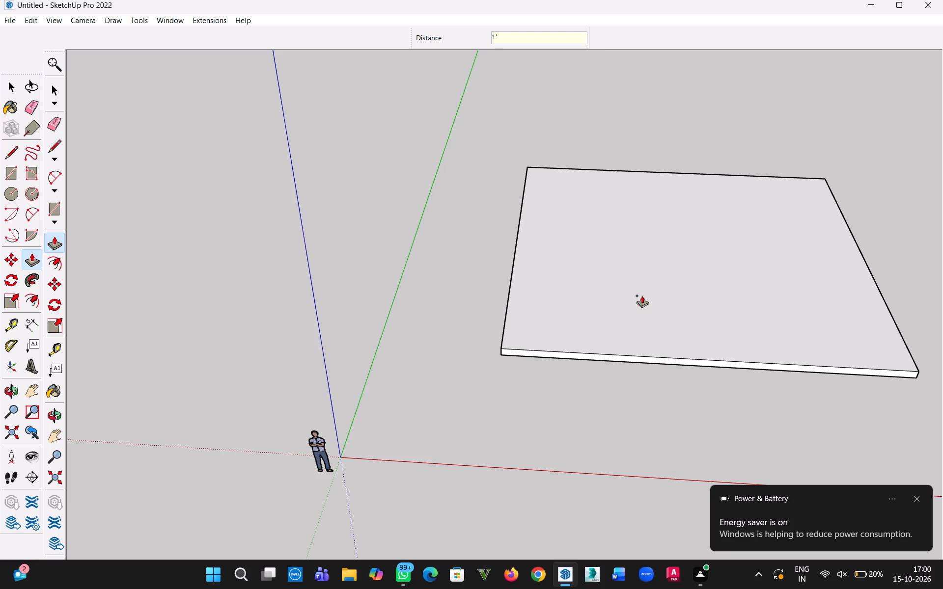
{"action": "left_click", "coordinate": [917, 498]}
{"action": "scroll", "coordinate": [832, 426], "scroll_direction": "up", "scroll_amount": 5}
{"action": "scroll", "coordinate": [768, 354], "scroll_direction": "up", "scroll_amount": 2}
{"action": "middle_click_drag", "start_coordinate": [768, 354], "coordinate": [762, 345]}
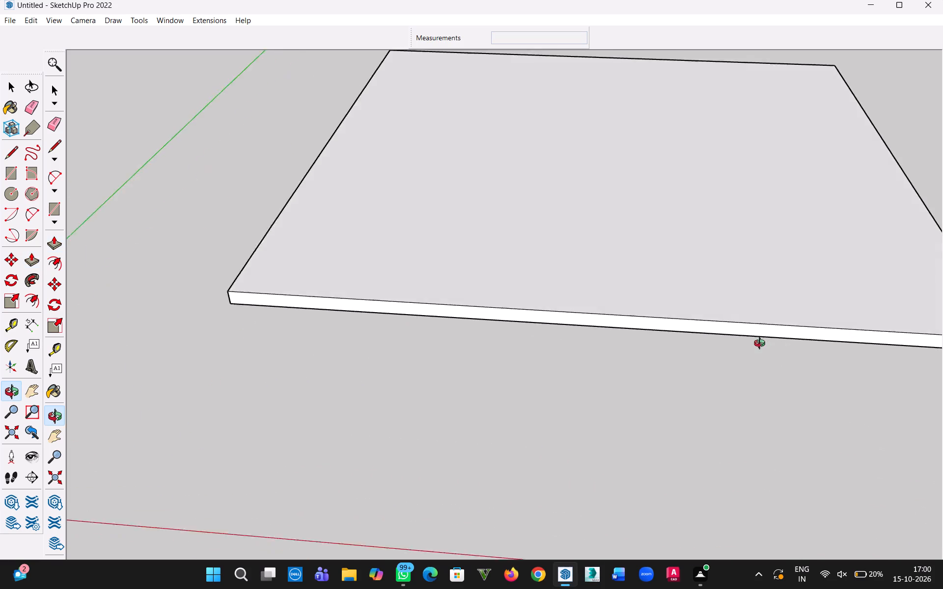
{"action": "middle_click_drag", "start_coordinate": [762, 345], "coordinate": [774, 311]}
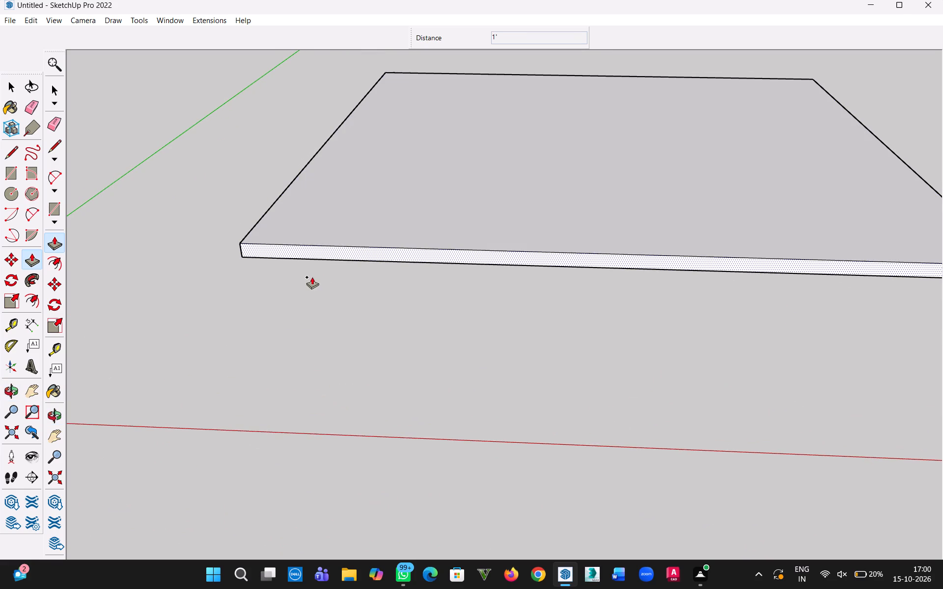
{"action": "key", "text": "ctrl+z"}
Extrude the square face upward by 2' to form the base slab.
{"action": "left_click", "coordinate": [395, 223]}
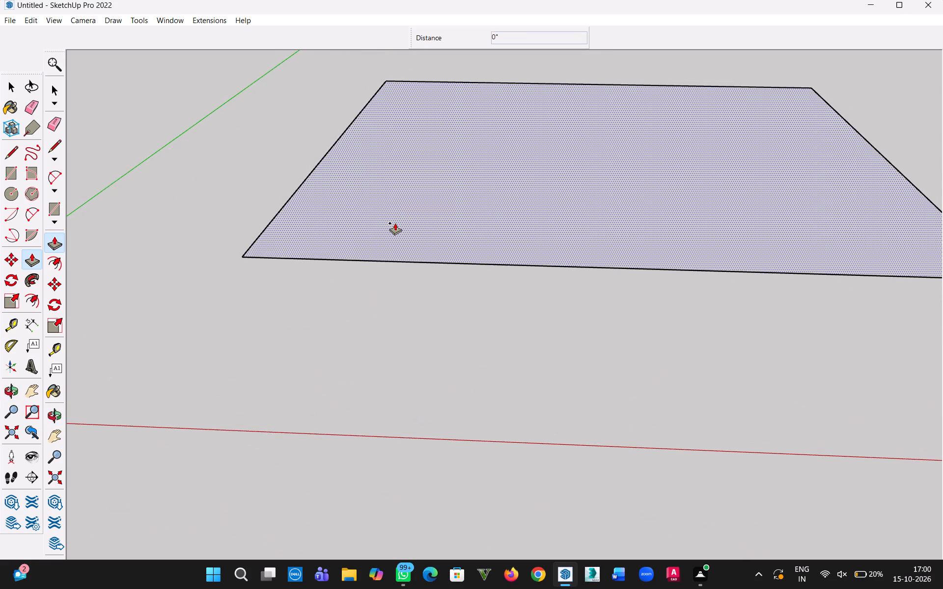
{"action": "type", "text": "2'"}
{"action": "key", "text": "Return"}
Make the whole slab, with all its connected faces and edges, into a group.
{"action": "middle_click", "coordinate": [414, 253]}
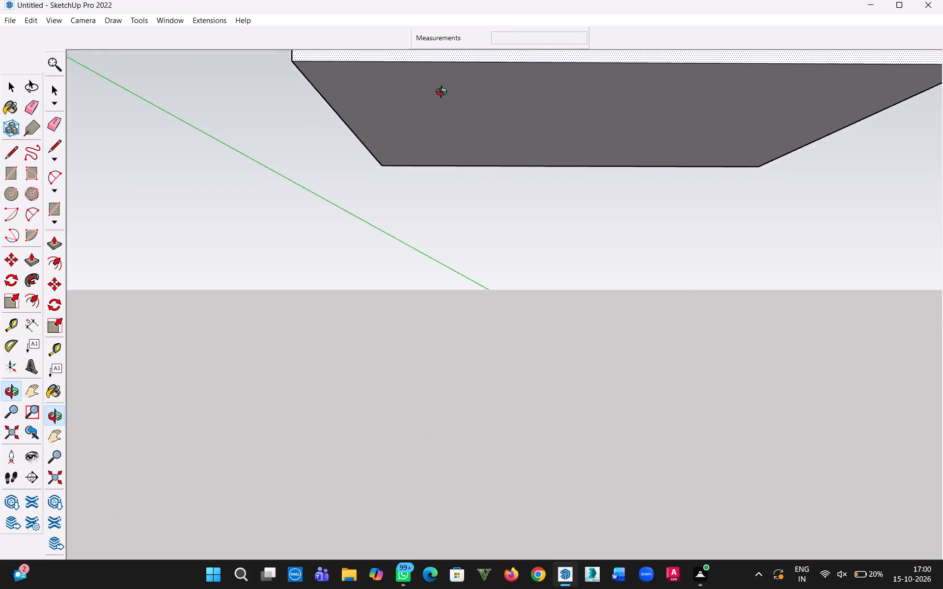
{"action": "scroll", "coordinate": [427, 226], "scroll_direction": "down", "scroll_amount": 5}
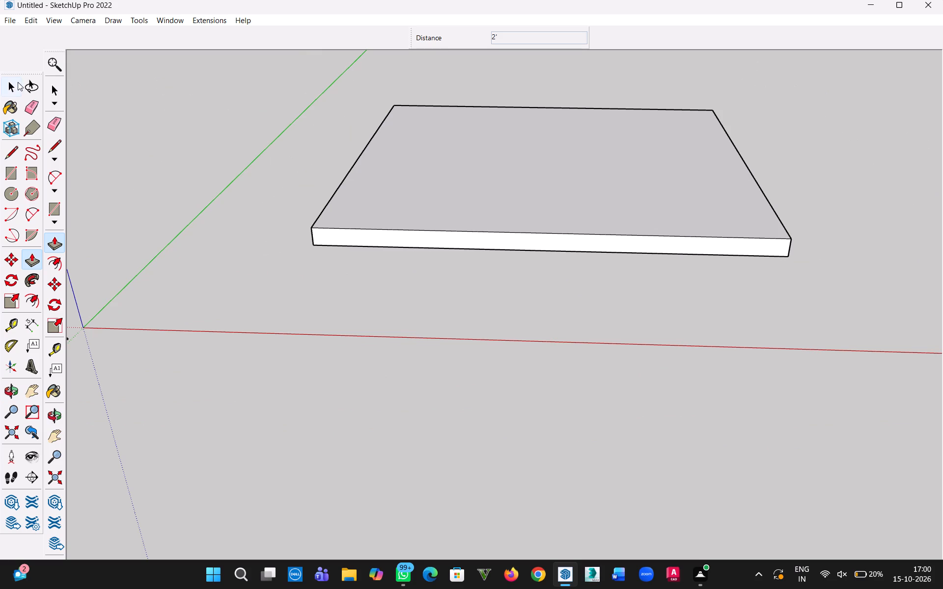
{"action": "left_click", "coordinate": [14, 86]}
{"action": "triple_click", "coordinate": [417, 175]}
{"action": "right_click", "coordinate": [417, 175]}
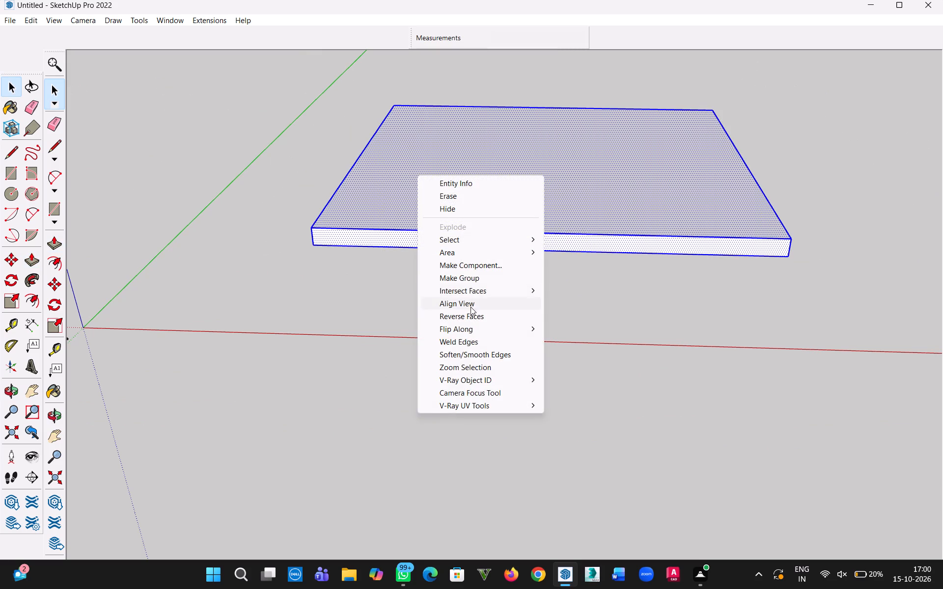
{"action": "left_click", "coordinate": [471, 280]}
{"action": "left_click", "coordinate": [609, 85]}
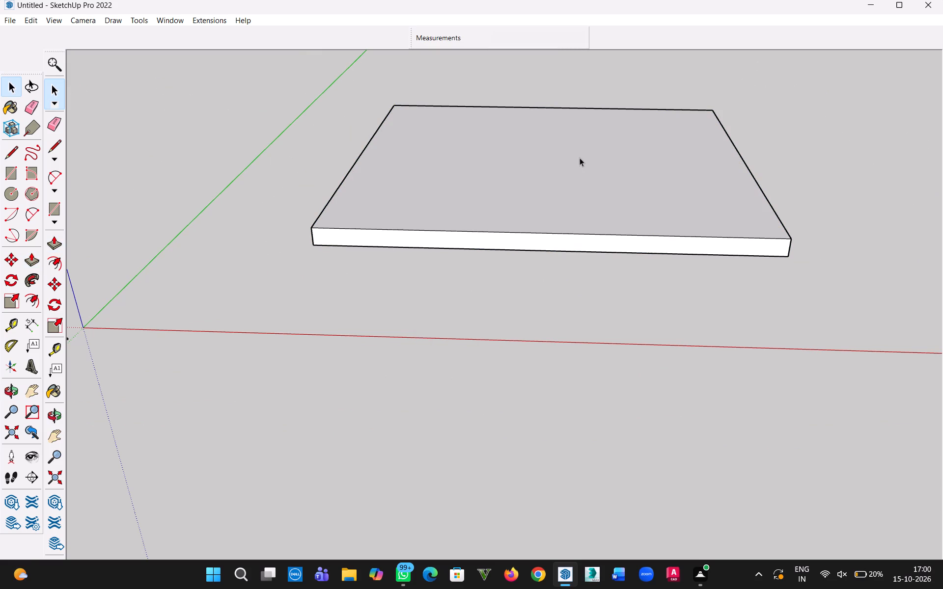
Place a guide line on the slab's top face, parallel to the front edge and 10' in from it.
{"action": "key", "text": "h"}
{"action": "left_click_drag", "start_coordinate": [568, 158], "coordinate": [464, 283]}
{"action": "middle_click_drag", "start_coordinate": [467, 284], "coordinate": [492, 353]}
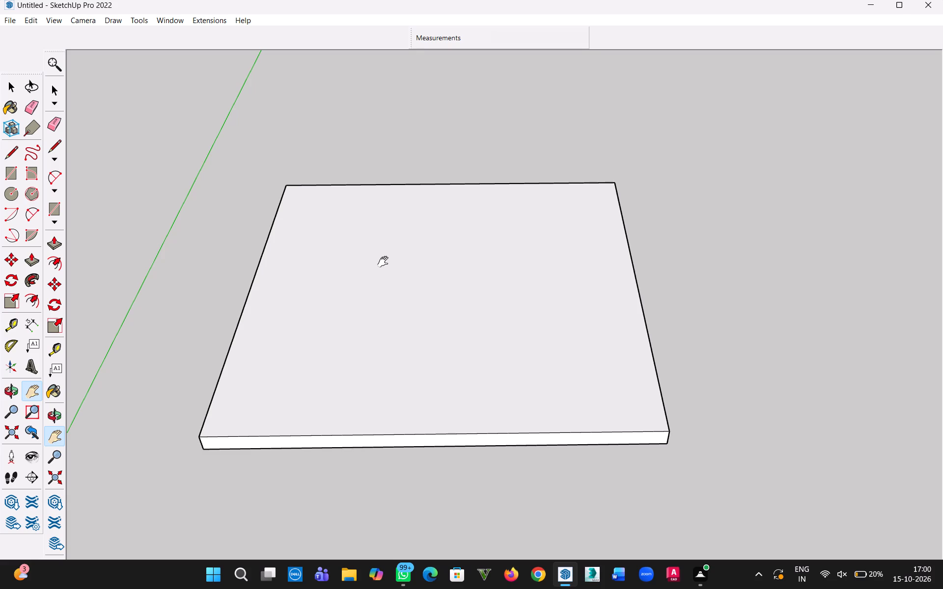
{"action": "scroll", "coordinate": [417, 253], "scroll_direction": "up", "scroll_amount": 2}
{"action": "scroll", "coordinate": [417, 253], "scroll_direction": "down", "scroll_amount": 1}
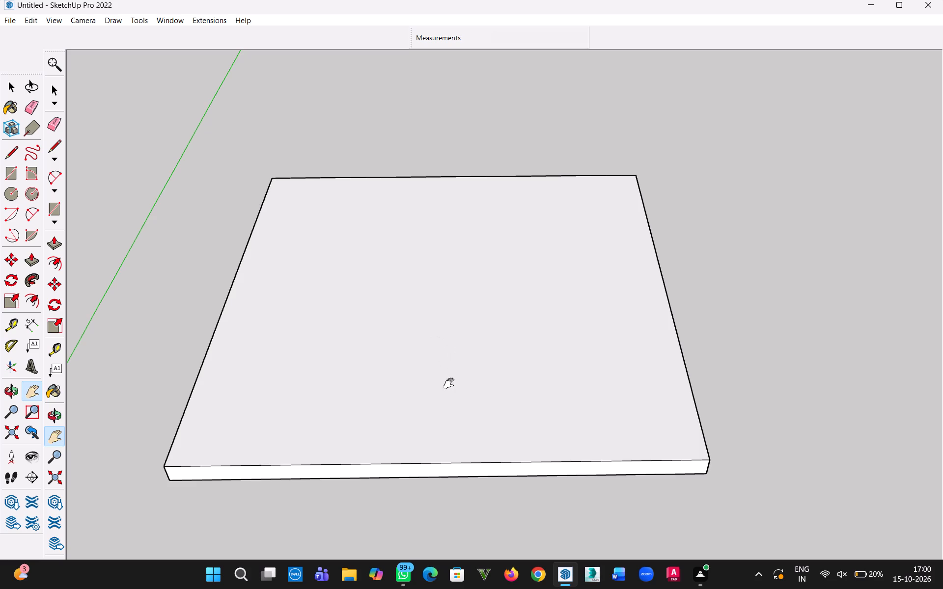
{"action": "key", "text": "t"}
{"action": "left_click", "coordinate": [465, 464]}
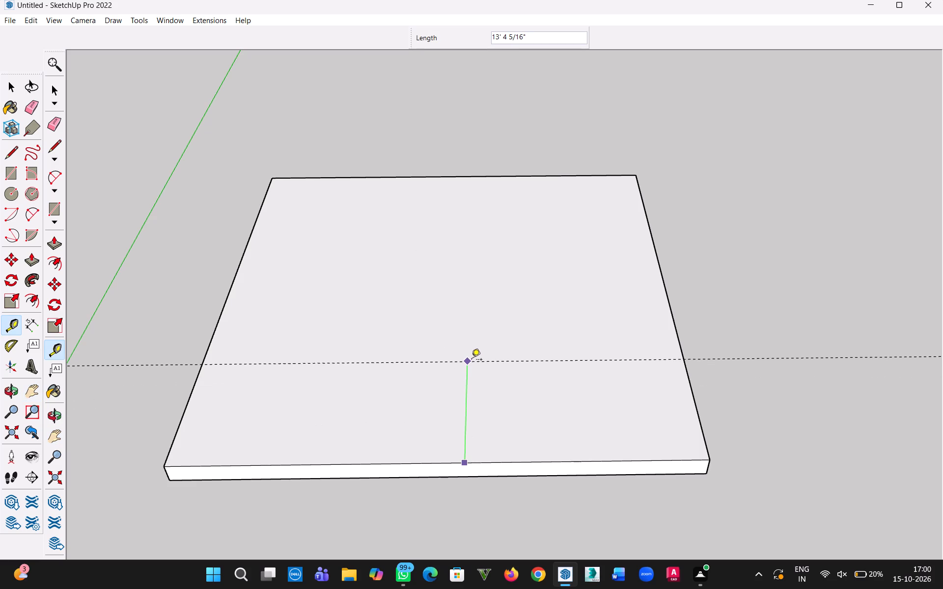
{"action": "type", "text": "10'"}
{"action": "key", "text": "Return"}
Draw a 50' by 40' rectangle on the slab top from its back corner to where the guide meets the opposite side edge.
{"action": "middle_click_drag", "start_coordinate": [460, 328], "coordinate": [471, 417]}
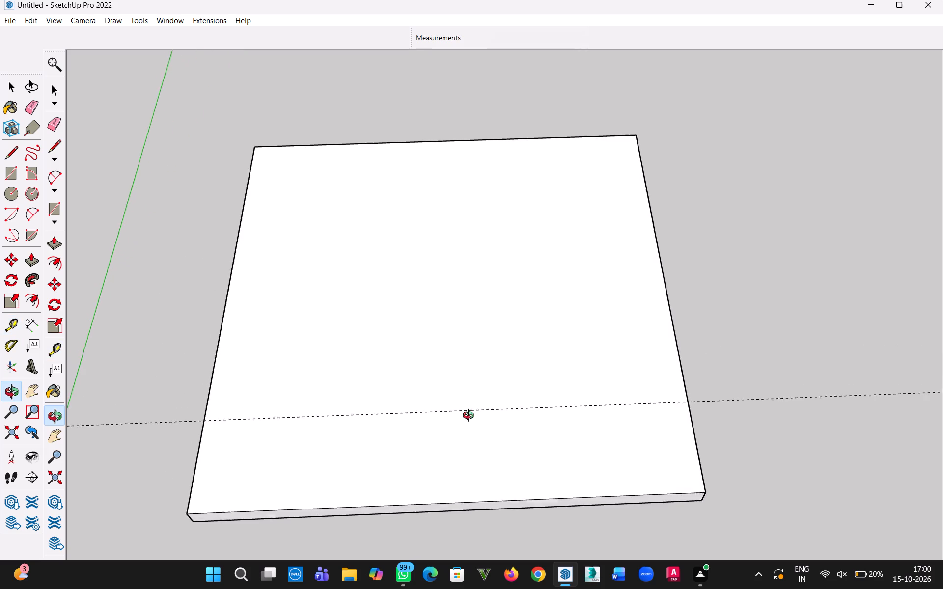
{"action": "middle_click_drag", "start_coordinate": [471, 417], "coordinate": [471, 447]}
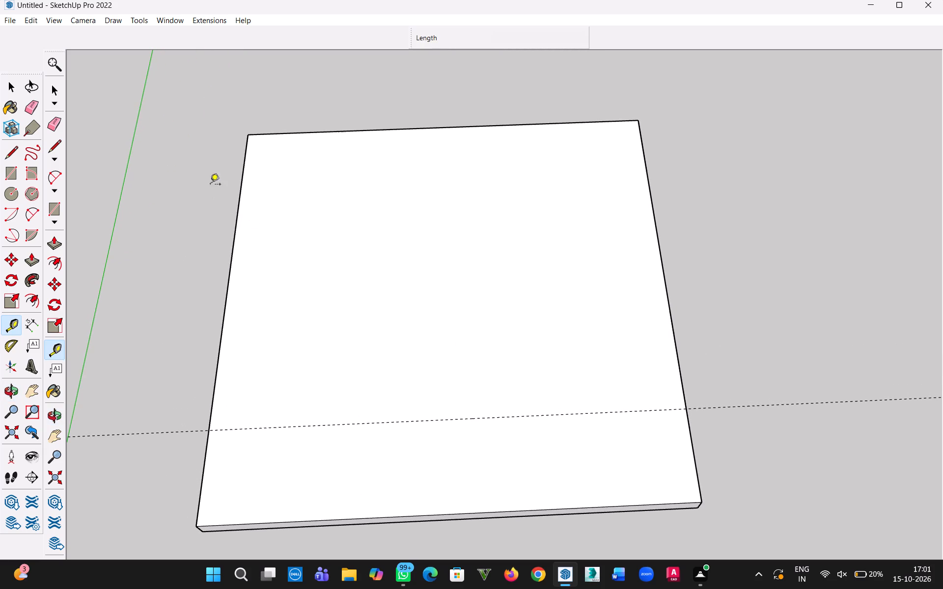
{"action": "key", "text": "r"}
{"action": "left_click", "coordinate": [248, 136]}
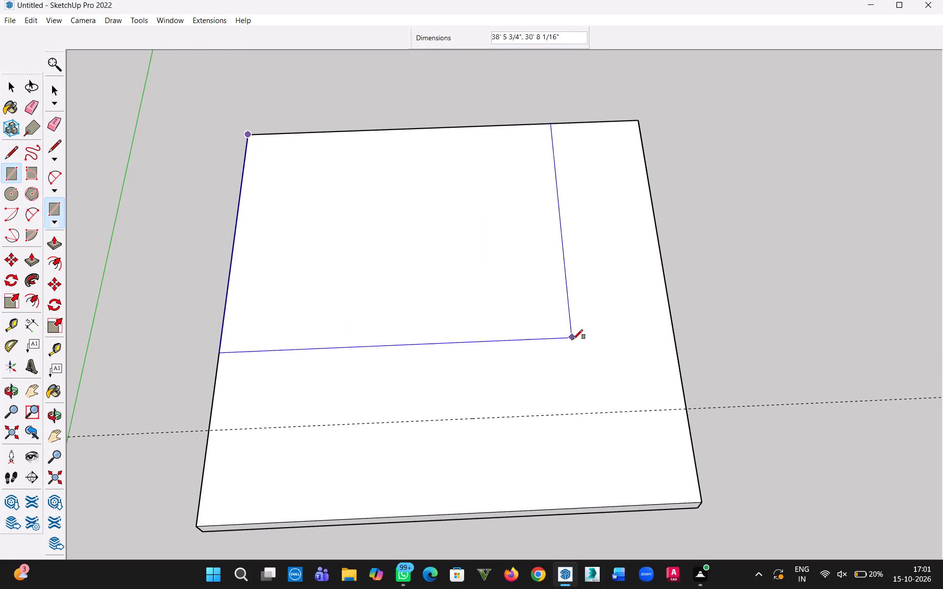
{"action": "left_click", "coordinate": [686, 410]}
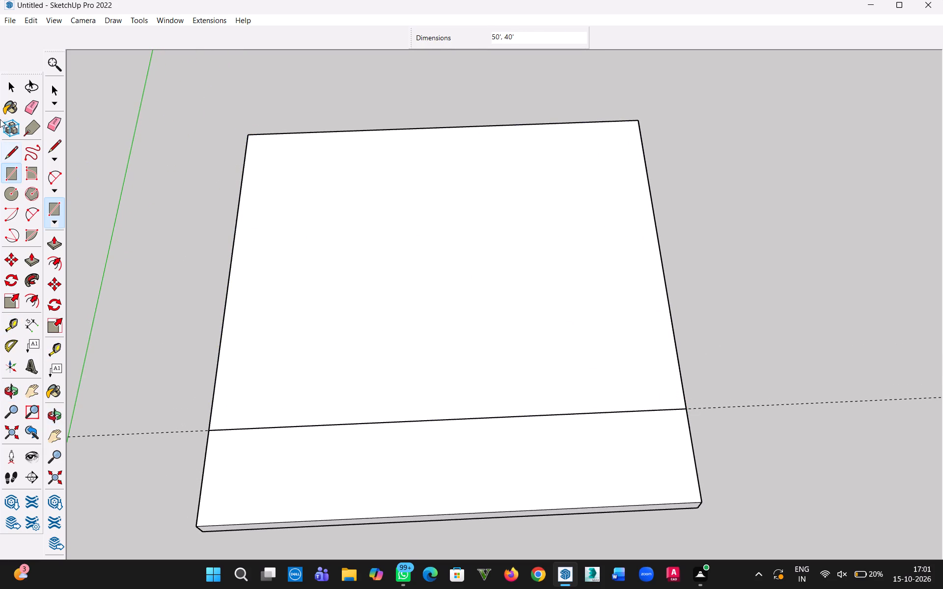
{"action": "left_click", "coordinate": [9, 86]}
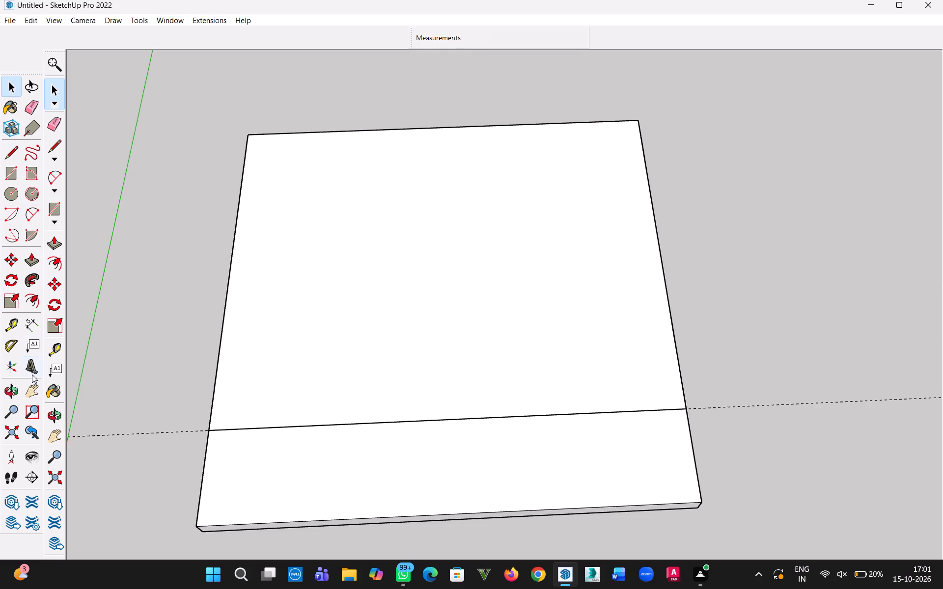
Offset the 50' by 40' rectangle's outline inward by 9" to outline the wall thickness.
{"action": "left_click", "coordinate": [36, 300]}
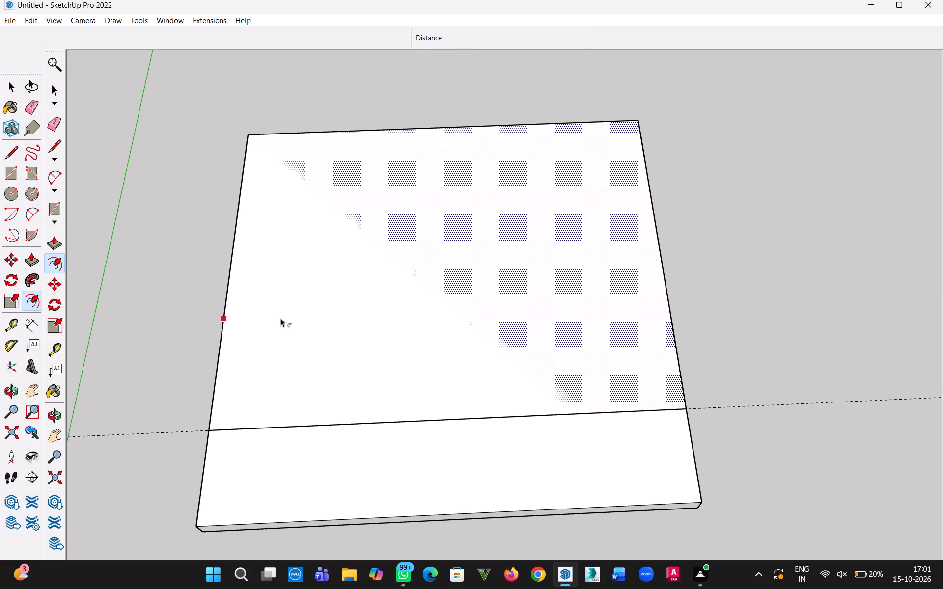
{"action": "left_click", "coordinate": [280, 318]}
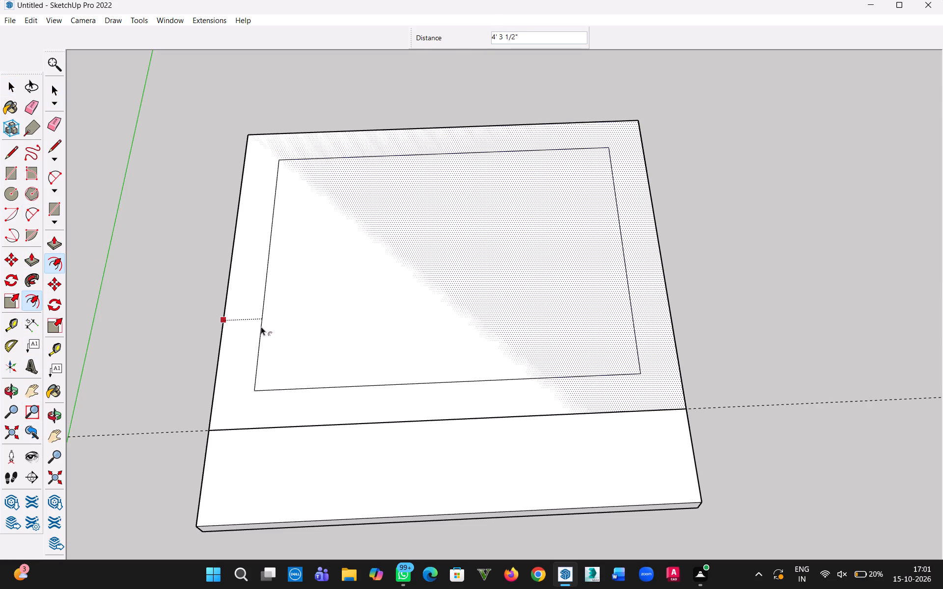
{"action": "type", "text": "9\""}
{"action": "key", "text": "Return"}
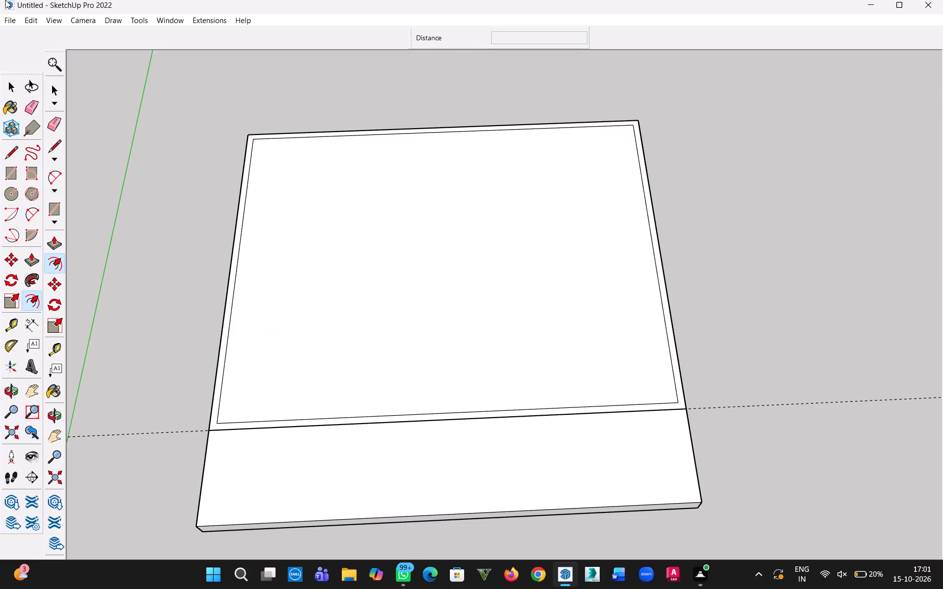
{"action": "left_click", "coordinate": [7, 86]}
{"action": "left_click", "coordinate": [305, 259]}
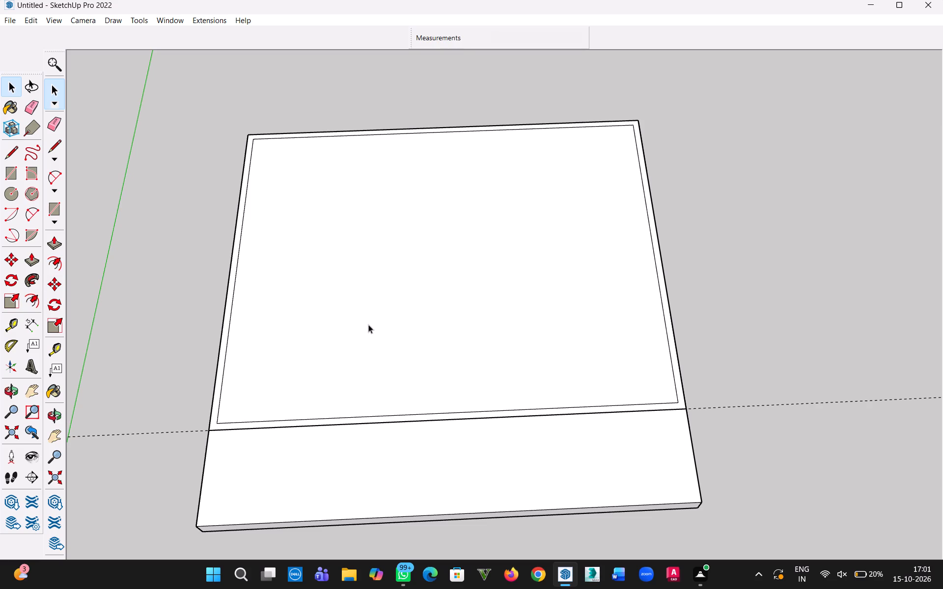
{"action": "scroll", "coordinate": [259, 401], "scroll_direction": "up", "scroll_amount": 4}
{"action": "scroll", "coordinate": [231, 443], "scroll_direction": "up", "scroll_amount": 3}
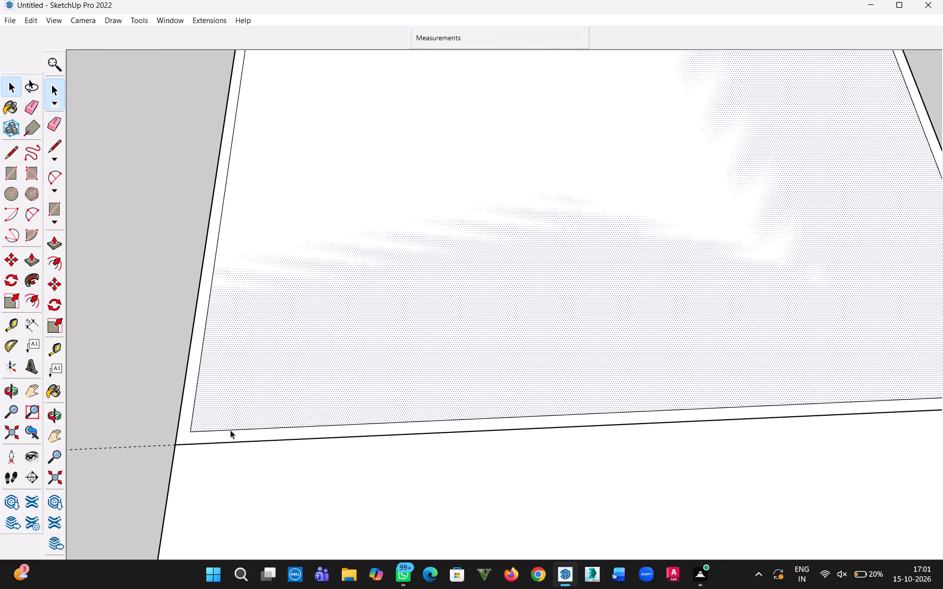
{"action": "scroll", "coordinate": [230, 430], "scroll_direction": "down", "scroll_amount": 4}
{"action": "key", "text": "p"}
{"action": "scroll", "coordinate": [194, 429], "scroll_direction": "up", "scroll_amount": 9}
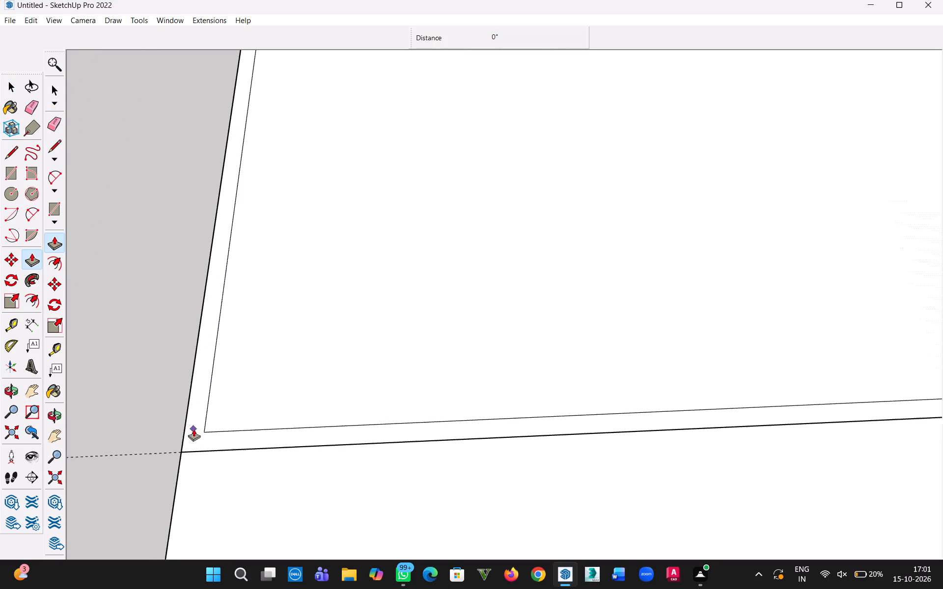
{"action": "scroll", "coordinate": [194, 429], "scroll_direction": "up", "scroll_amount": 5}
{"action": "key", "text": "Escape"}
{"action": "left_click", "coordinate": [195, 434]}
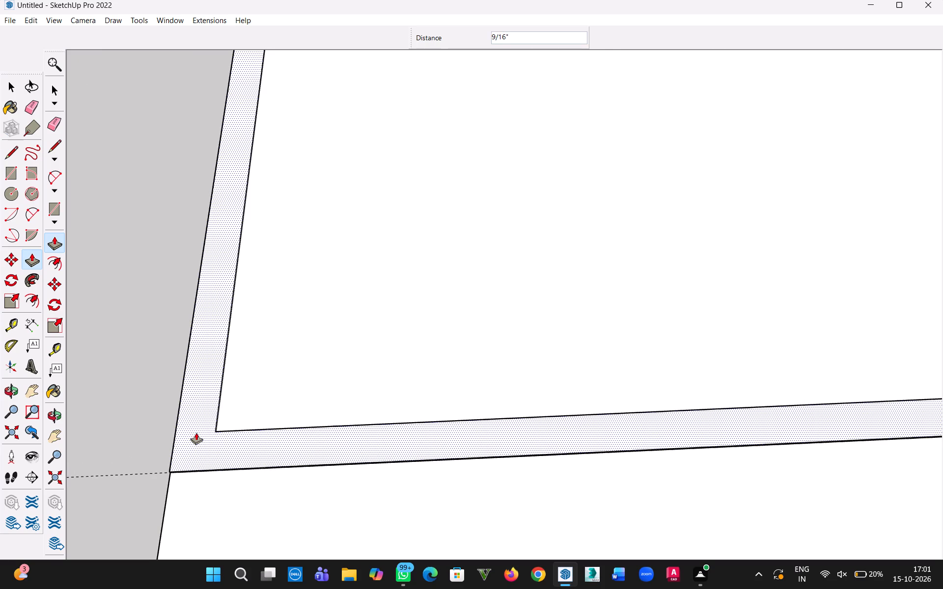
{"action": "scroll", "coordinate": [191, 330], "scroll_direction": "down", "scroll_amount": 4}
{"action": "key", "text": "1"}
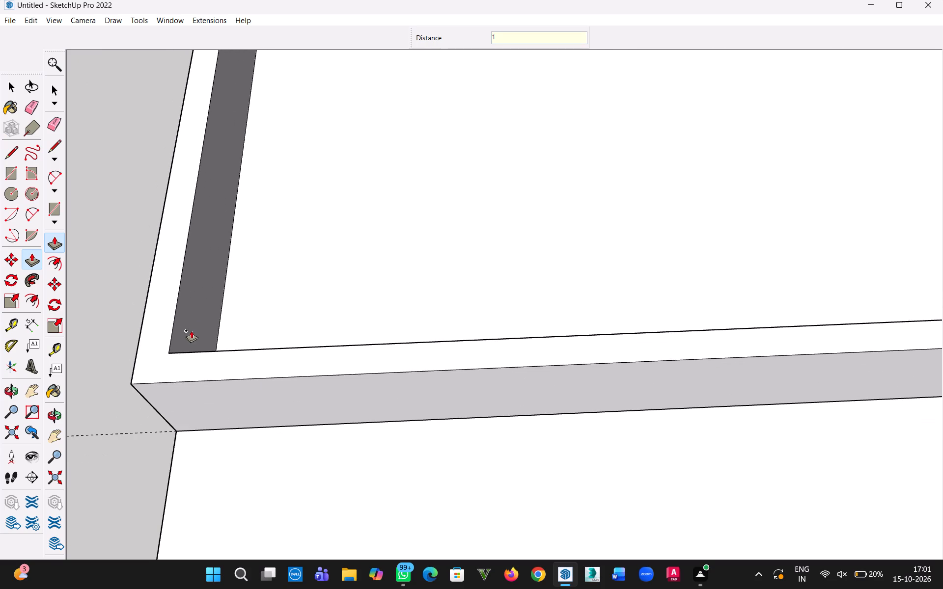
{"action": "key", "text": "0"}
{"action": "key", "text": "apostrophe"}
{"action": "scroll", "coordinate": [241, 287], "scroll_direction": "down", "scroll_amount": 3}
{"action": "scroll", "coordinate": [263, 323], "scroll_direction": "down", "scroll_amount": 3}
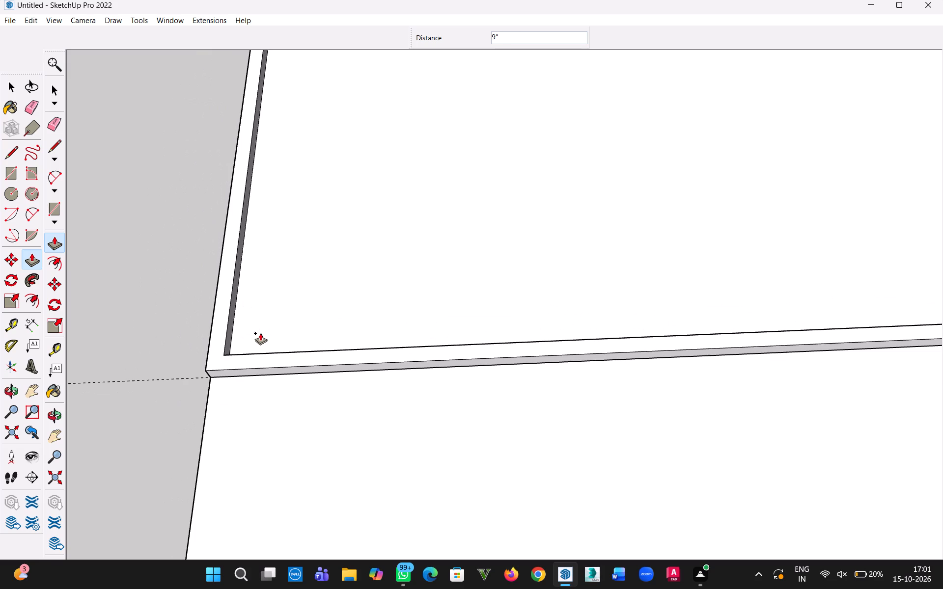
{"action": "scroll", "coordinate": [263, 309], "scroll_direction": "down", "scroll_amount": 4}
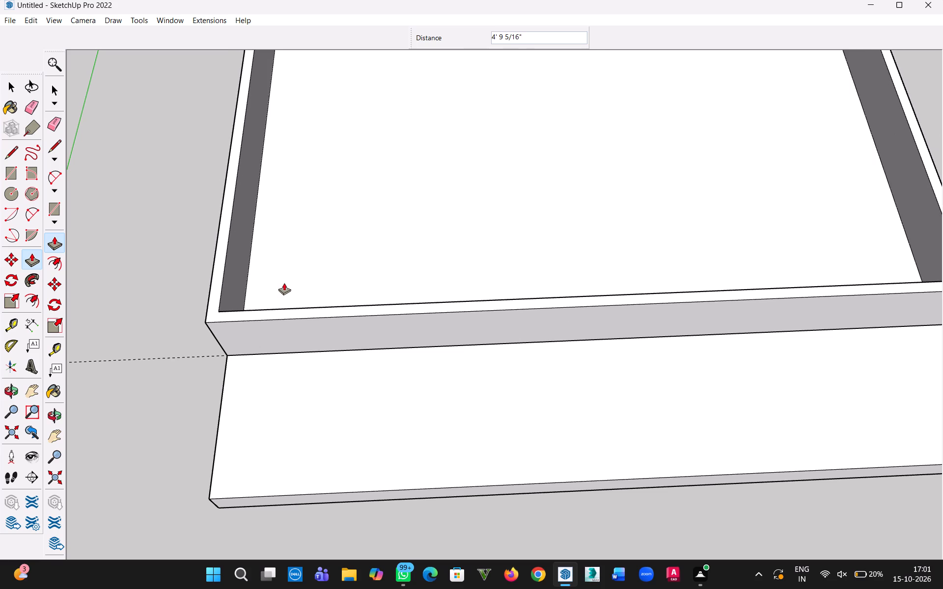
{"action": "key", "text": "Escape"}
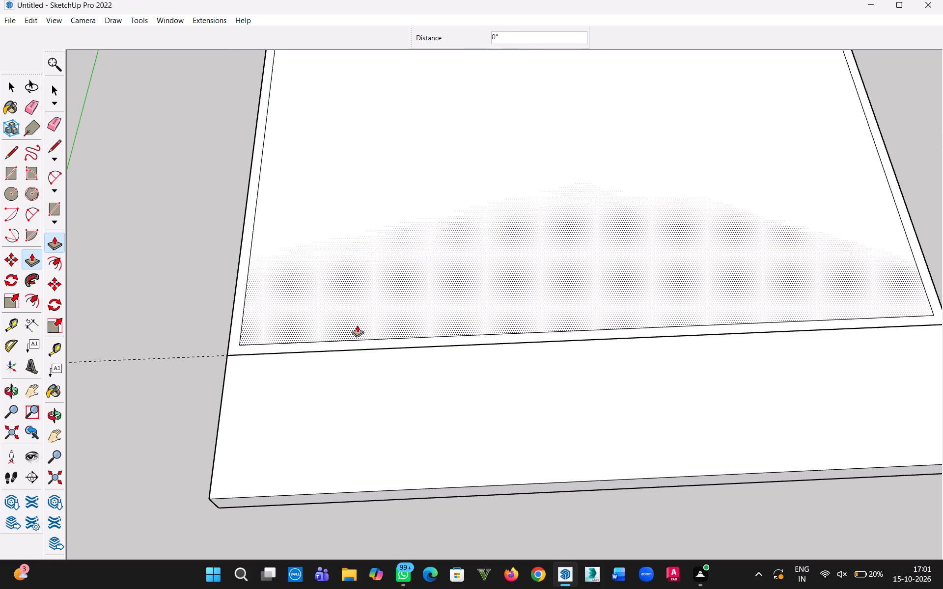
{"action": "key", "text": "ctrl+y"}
Push/Pull the 9" perimeter strip on the slab up by 10' to form the walls.
{"action": "left_click", "coordinate": [288, 347]}
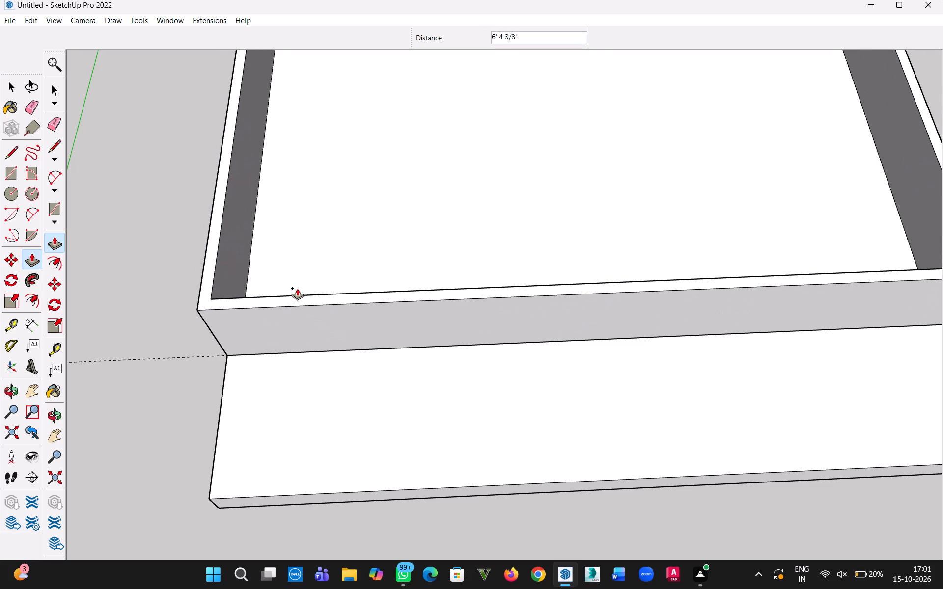
{"action": "type", "text": "10"}
{"action": "key", "text": "apostrophe"}
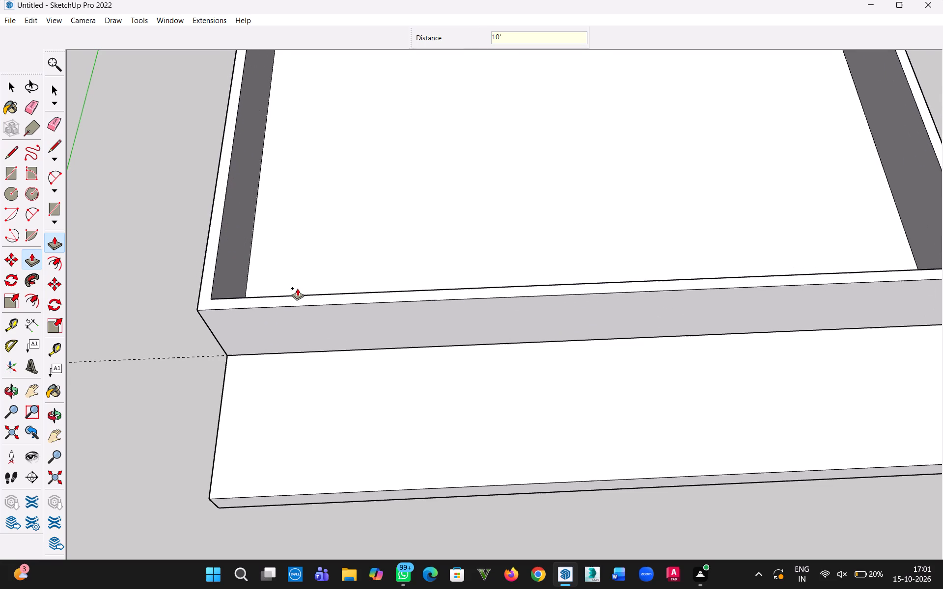
{"action": "key", "text": "Return"}
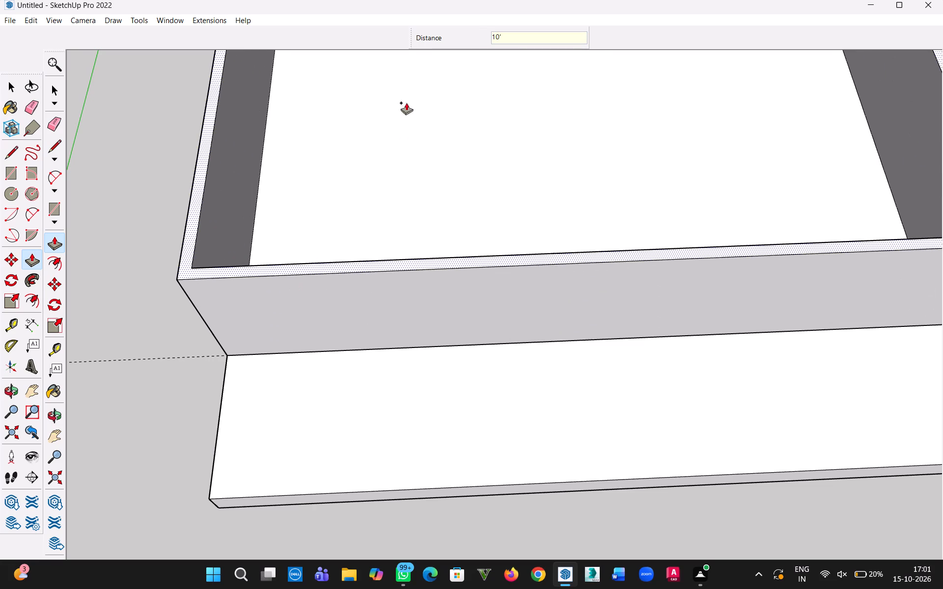
{"action": "middle_click_drag", "start_coordinate": [424, 264], "coordinate": [427, 278]}
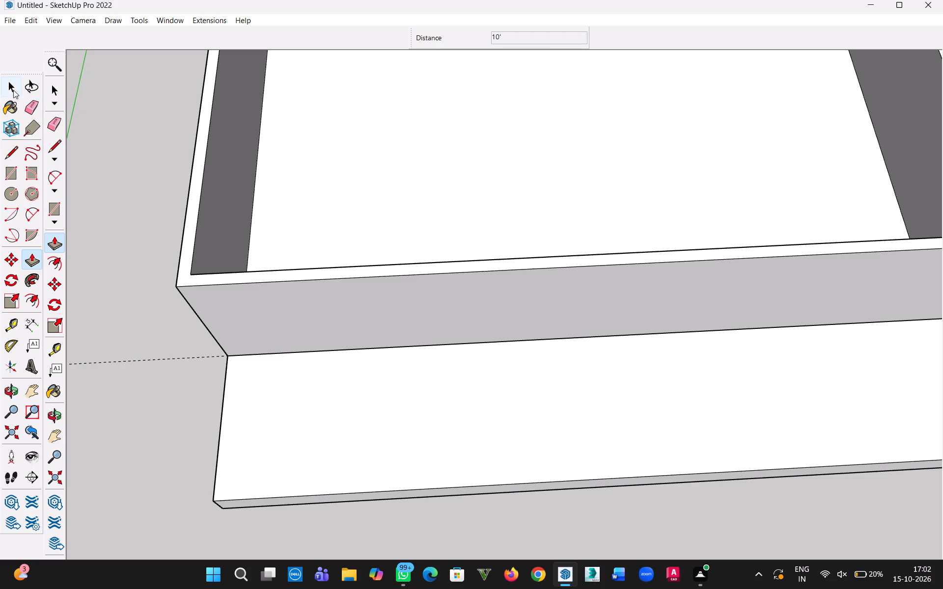
{"action": "left_click", "coordinate": [13, 90]}
{"action": "left_click", "coordinate": [93, 159]}
Delete the floor face enclosed by the perimeter walls.
{"action": "middle_click_drag", "start_coordinate": [166, 215], "coordinate": [343, 70]}
{"action": "scroll", "coordinate": [333, 181], "scroll_direction": "down", "scroll_amount": 5}
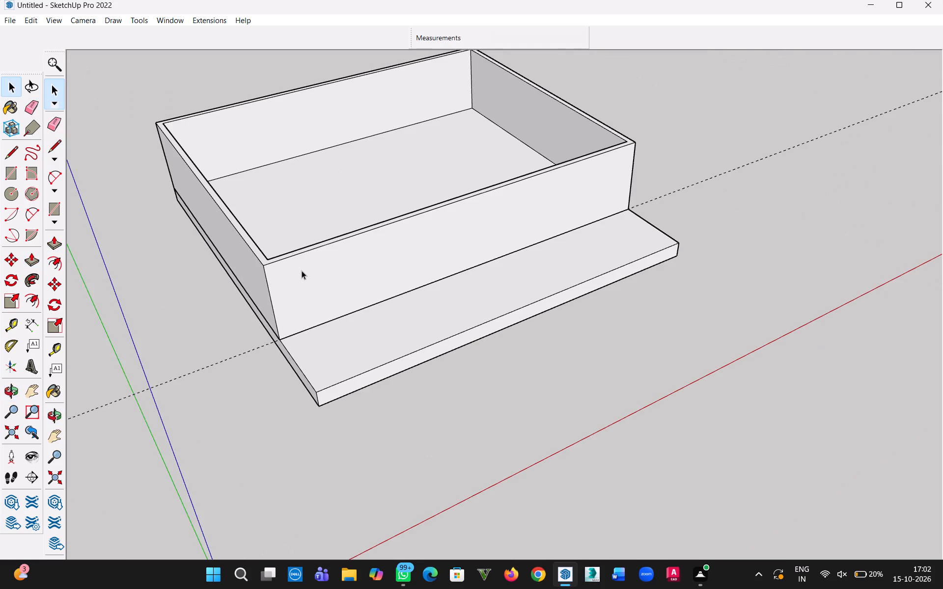
{"action": "triple_click", "coordinate": [302, 271]}
{"action": "left_click", "coordinate": [308, 195]}
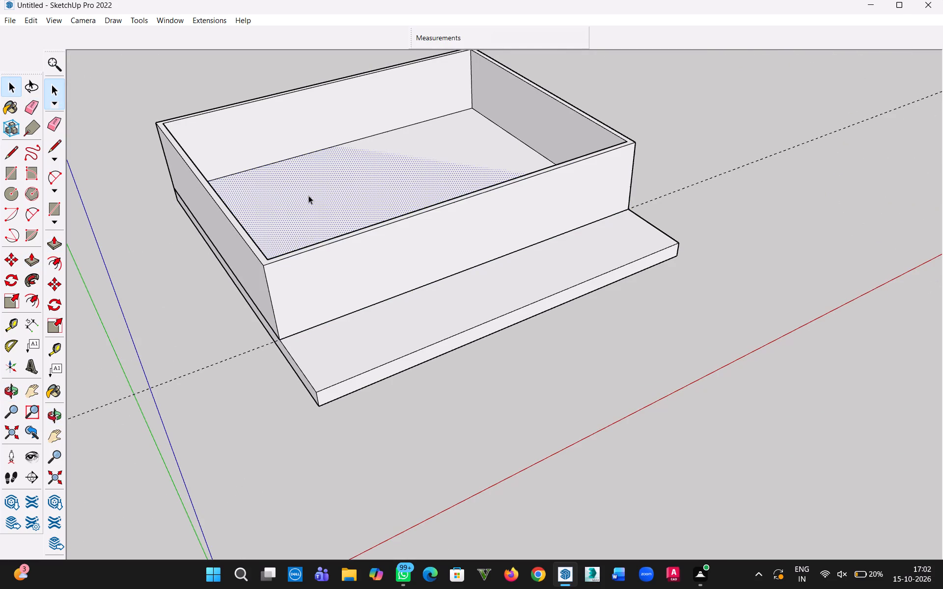
{"action": "key", "text": "Delete"}
Make the perimeter walls, with all their connected faces and edges, into a group.
{"action": "double_click", "coordinate": [332, 265]}
{"action": "double_click", "coordinate": [332, 265]}
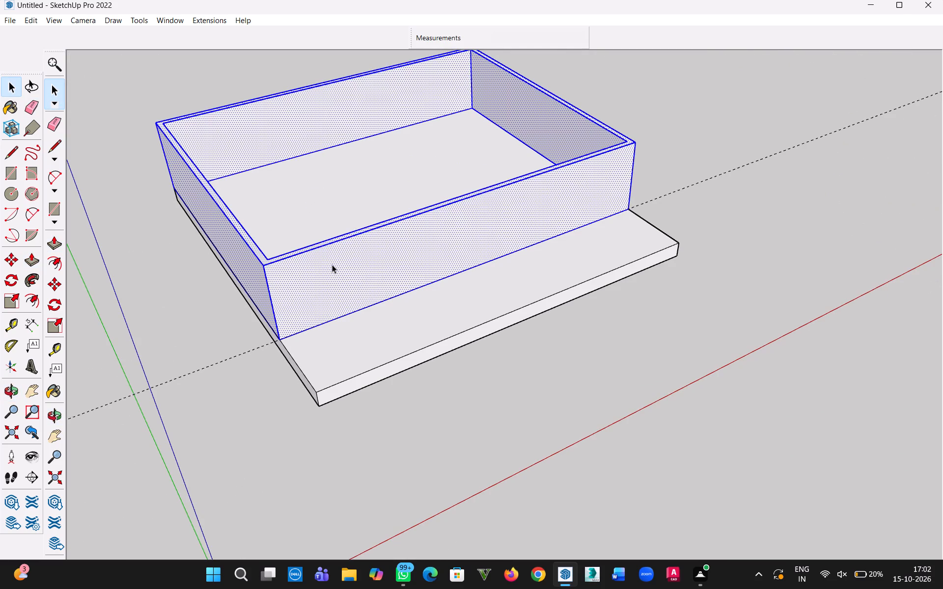
{"action": "right_click", "coordinate": [332, 265]}
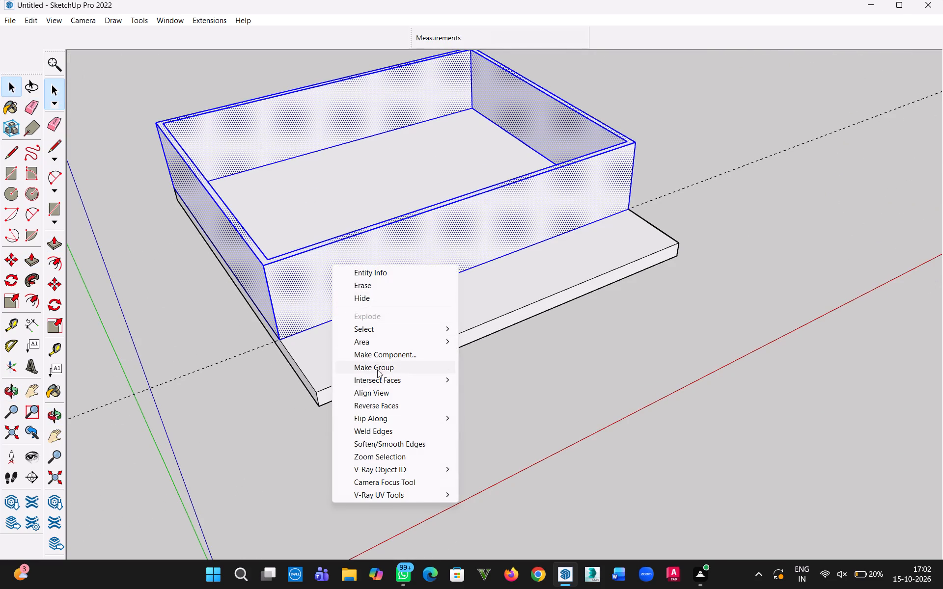
{"action": "left_click", "coordinate": [377, 369]}
Draw an upright rotated rectangle 6" high and 50' wide along the top outer edge of the back wall, corner to corner.
{"action": "middle_click_drag", "start_coordinate": [430, 294], "coordinate": [258, 290]}
{"action": "key", "text": "h"}
{"action": "left_click_drag", "start_coordinate": [344, 255], "coordinate": [347, 268]}
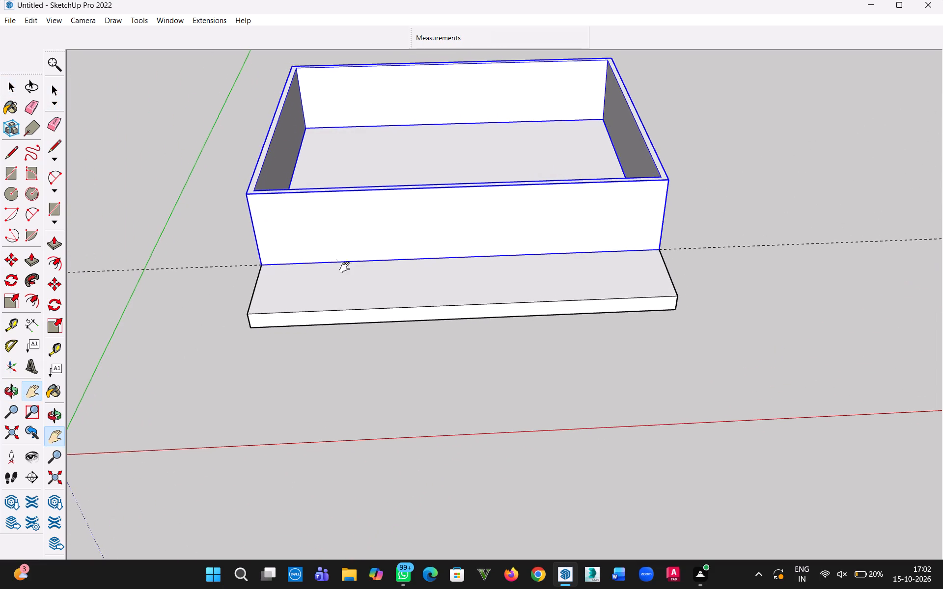
{"action": "left_click_drag", "start_coordinate": [347, 268], "coordinate": [395, 433]}
{"action": "middle_click_drag", "start_coordinate": [381, 409], "coordinate": [383, 321]}
{"action": "middle_click_drag", "start_coordinate": [383, 332], "coordinate": [379, 358]}
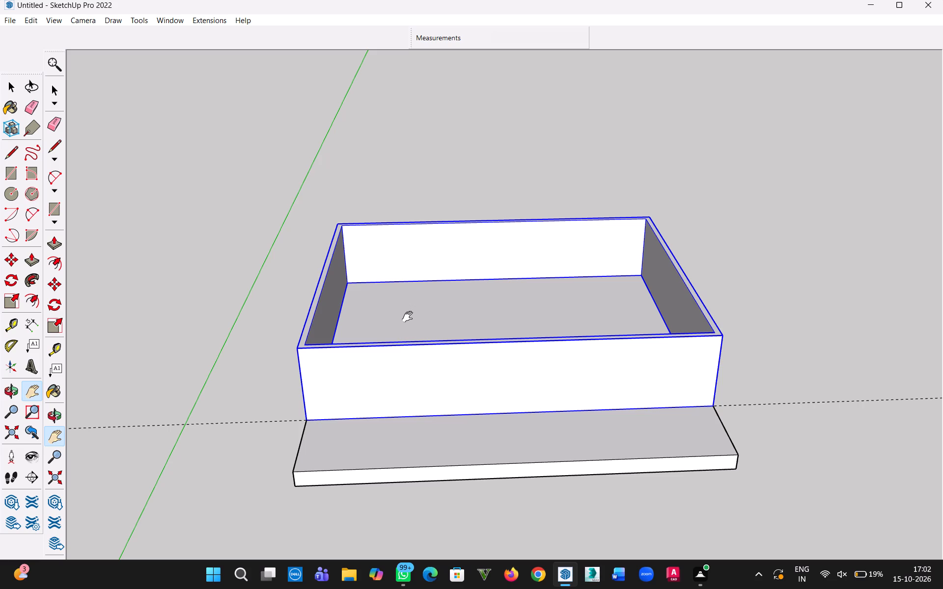
{"action": "middle_click_drag", "start_coordinate": [404, 323], "coordinate": [377, 412]}
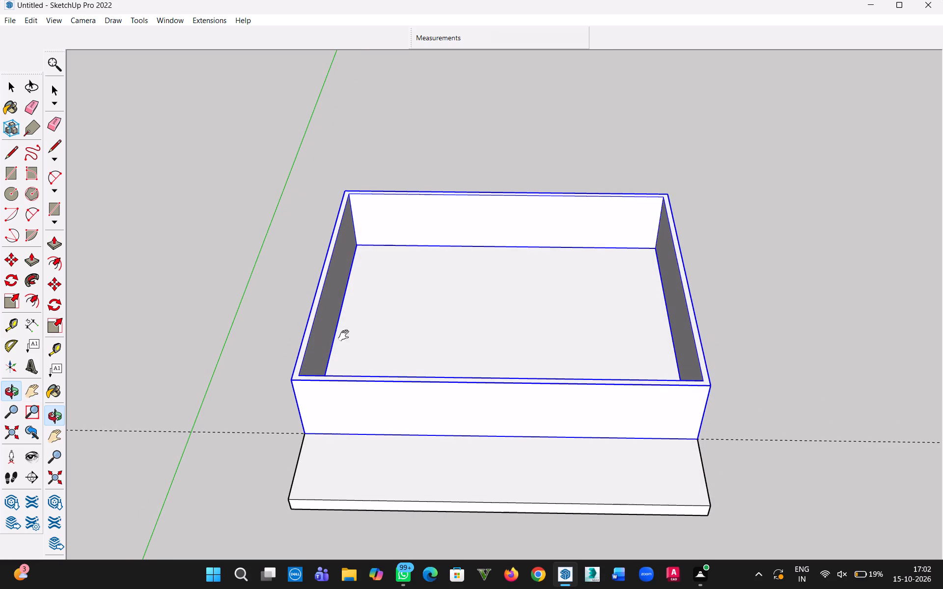
{"action": "left_click", "coordinate": [144, 236]}
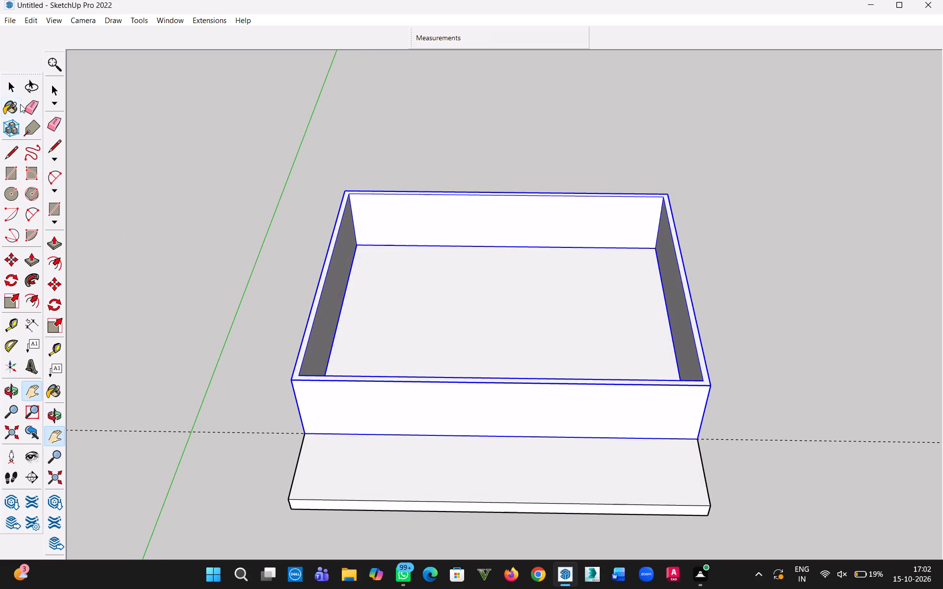
{"action": "left_click", "coordinate": [10, 92]}
{"action": "left_click", "coordinate": [135, 150]}
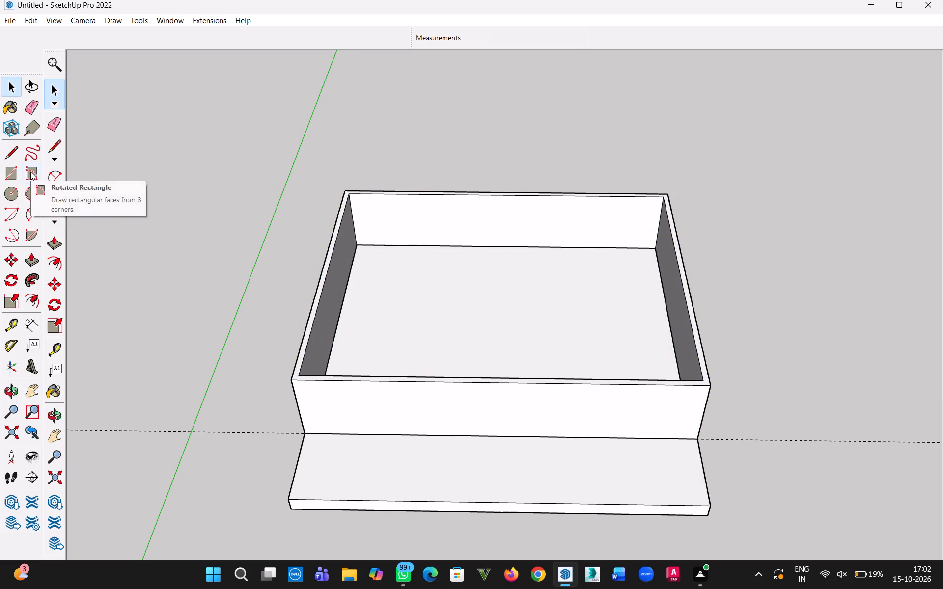
{"action": "left_click", "coordinate": [30, 172]}
{"action": "left_click", "coordinate": [343, 191]}
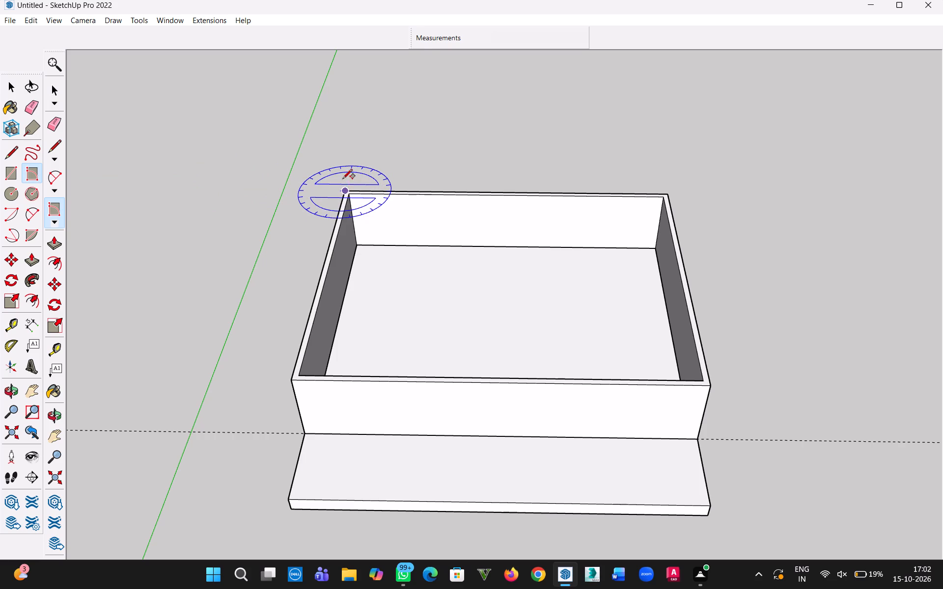
{"action": "type", "text": "6\""}
{"action": "key", "text": "Return"}
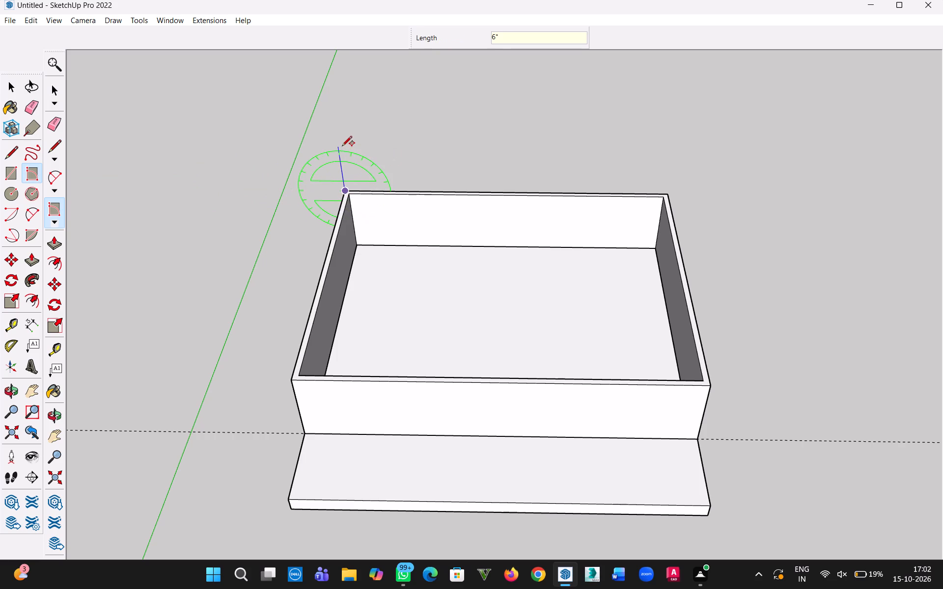
{"action": "scroll", "coordinate": [646, 187], "scroll_direction": "up", "scroll_amount": 6}
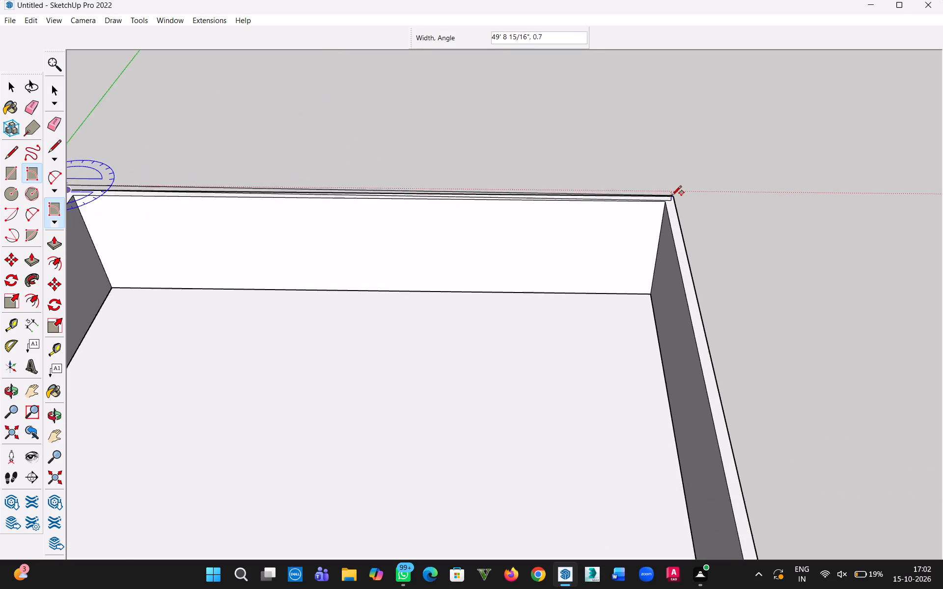
{"action": "scroll", "coordinate": [672, 195], "scroll_direction": "up", "scroll_amount": 6}
{"action": "scroll", "coordinate": [675, 194], "scroll_direction": "up", "scroll_amount": 17}
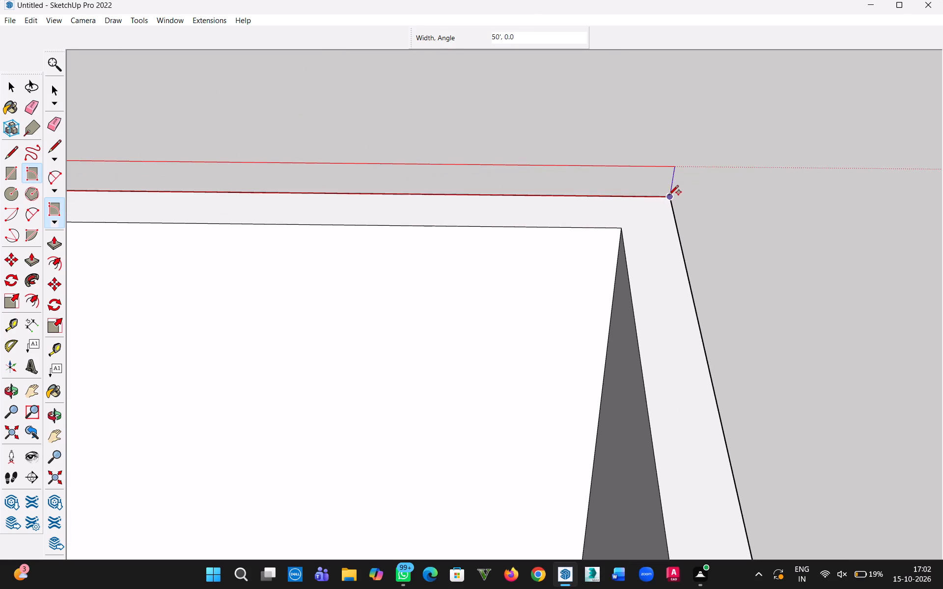
{"action": "left_click", "coordinate": [669, 195]}
Push/Pull the 6" high rectangle forward about 24' 10" over the walls to form a roof slab covering the rear part.
{"action": "scroll", "coordinate": [579, 216], "scroll_direction": "down", "scroll_amount": 17}
{"action": "key", "text": "p"}
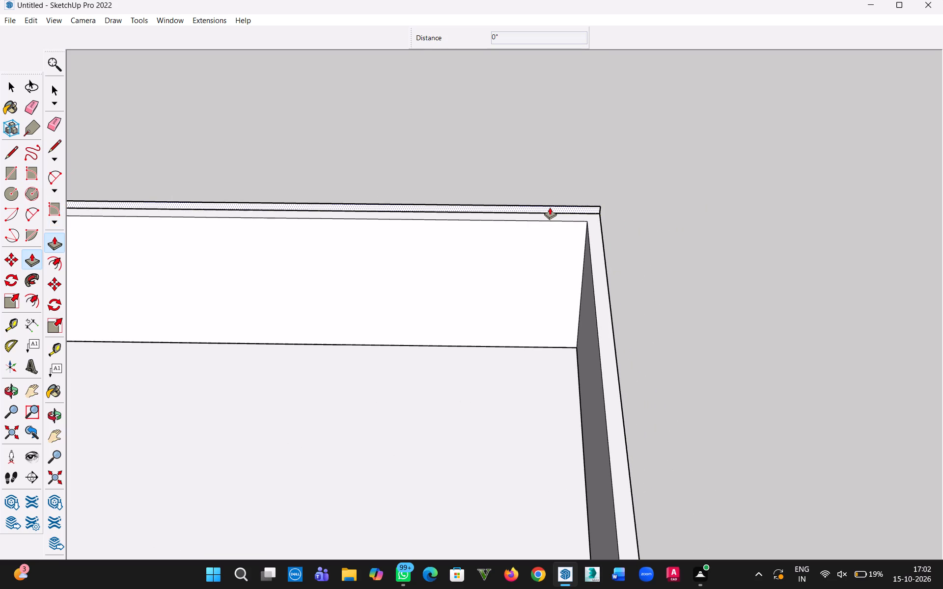
{"action": "left_click", "coordinate": [553, 207]}
{"action": "scroll", "coordinate": [504, 300], "scroll_direction": "down", "scroll_amount": 12}
{"action": "key", "text": "h"}
{"action": "left_click_drag", "start_coordinate": [453, 348], "coordinate": [478, 214]}
{"action": "key", "text": "Escape"}
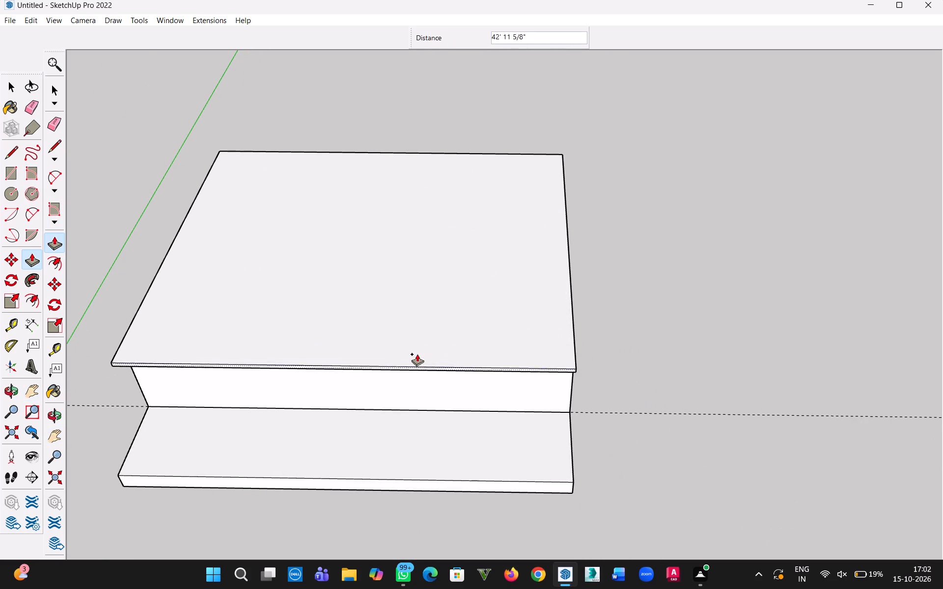
{"action": "scroll", "coordinate": [496, 369], "scroll_direction": "up", "scroll_amount": 12}
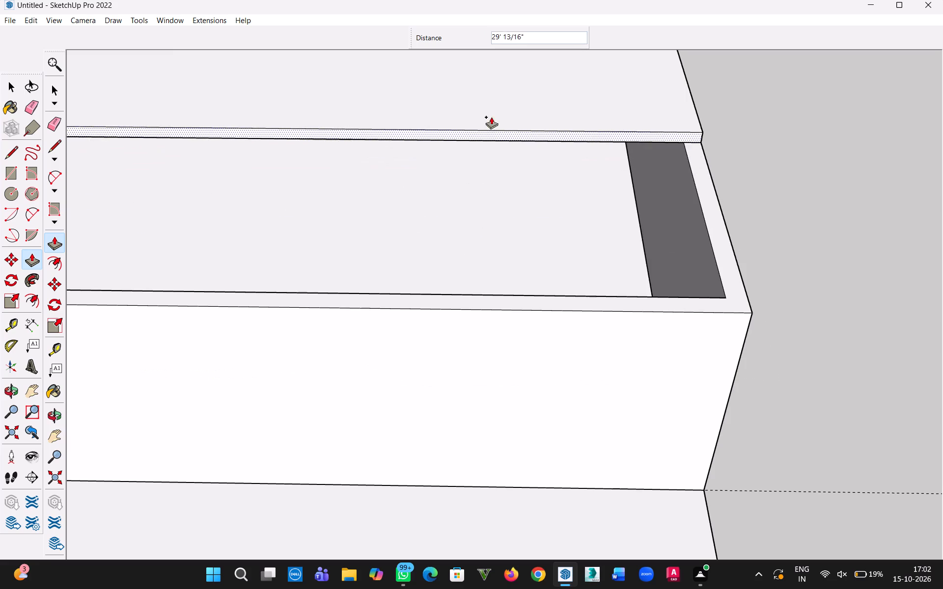
{"action": "left_click", "coordinate": [471, 66]}
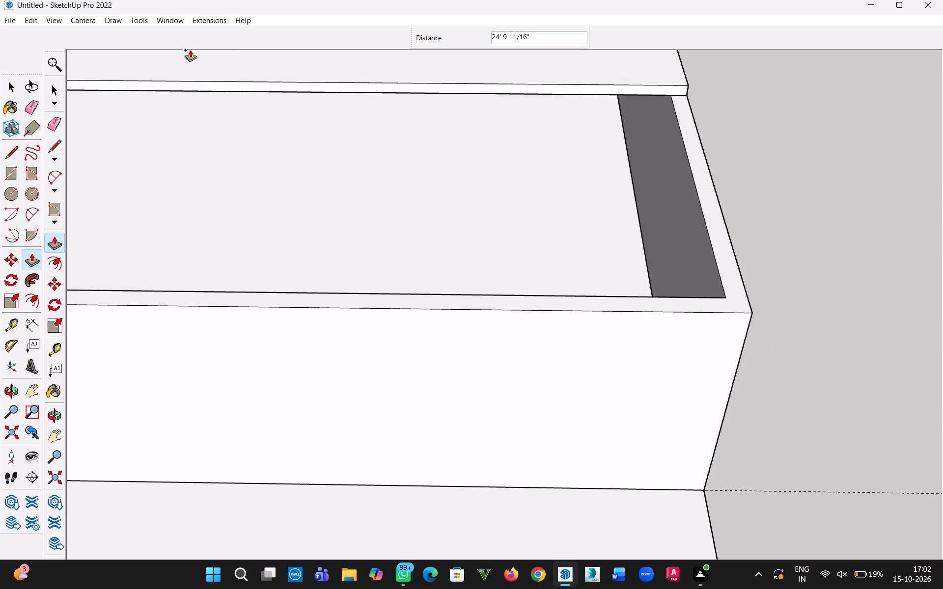
{"action": "left_click", "coordinate": [14, 81]}
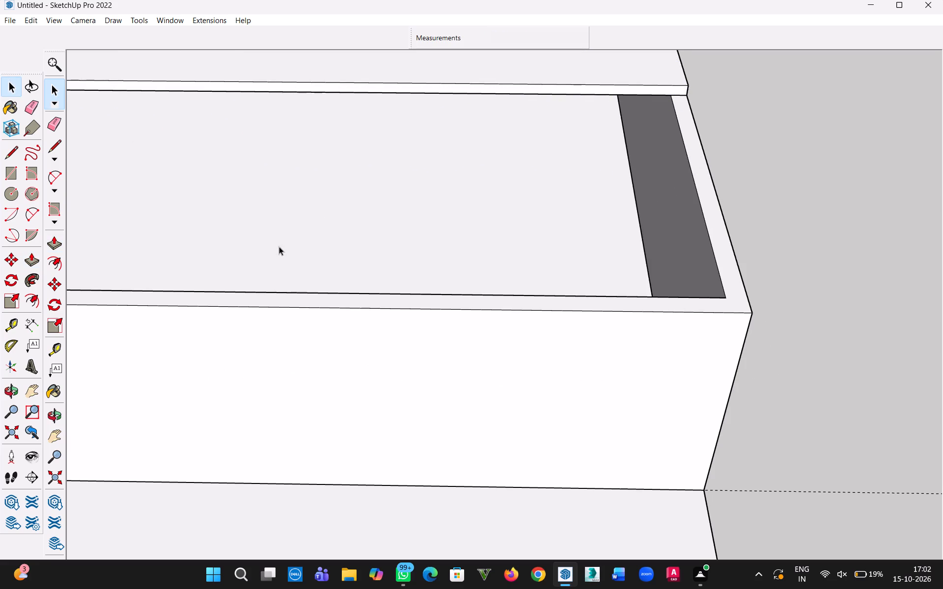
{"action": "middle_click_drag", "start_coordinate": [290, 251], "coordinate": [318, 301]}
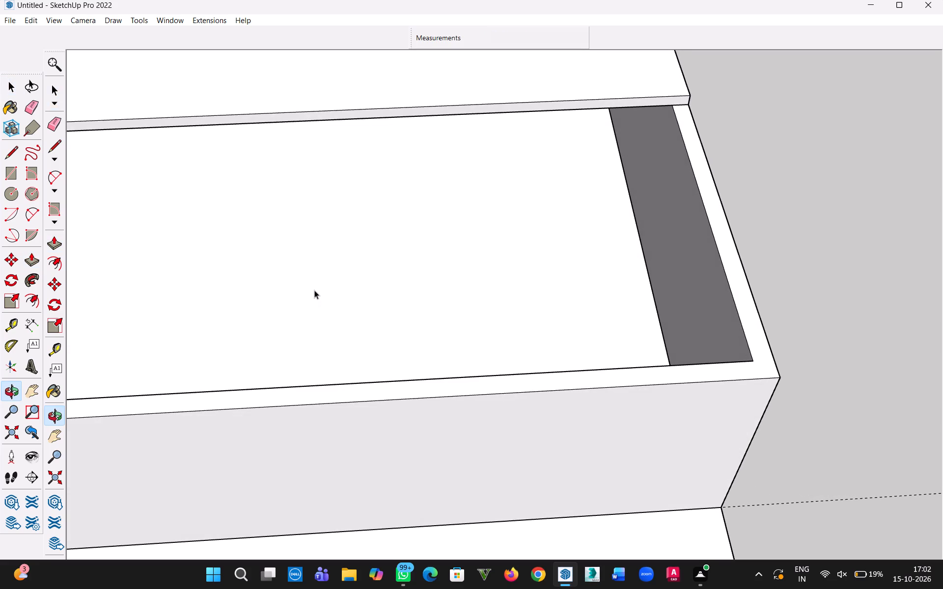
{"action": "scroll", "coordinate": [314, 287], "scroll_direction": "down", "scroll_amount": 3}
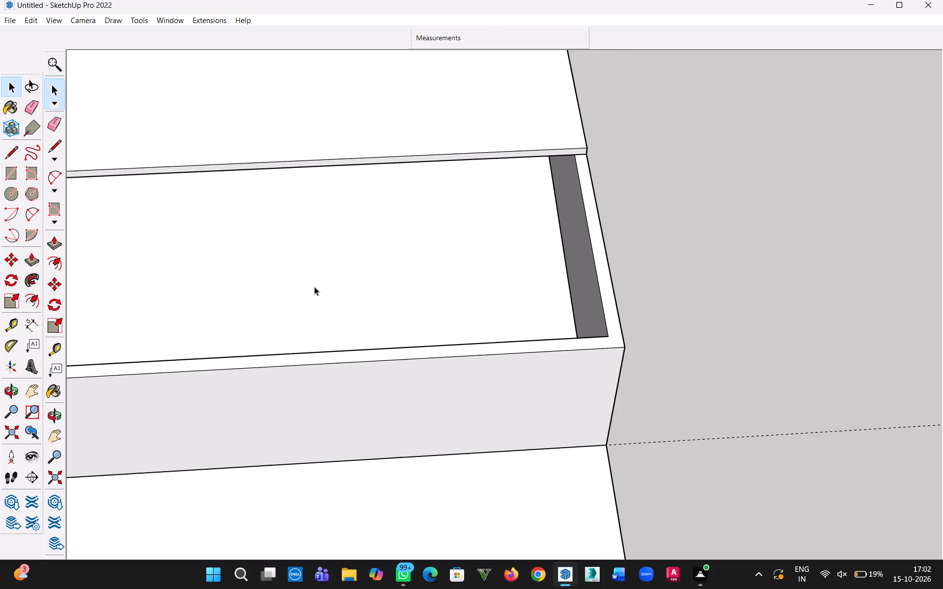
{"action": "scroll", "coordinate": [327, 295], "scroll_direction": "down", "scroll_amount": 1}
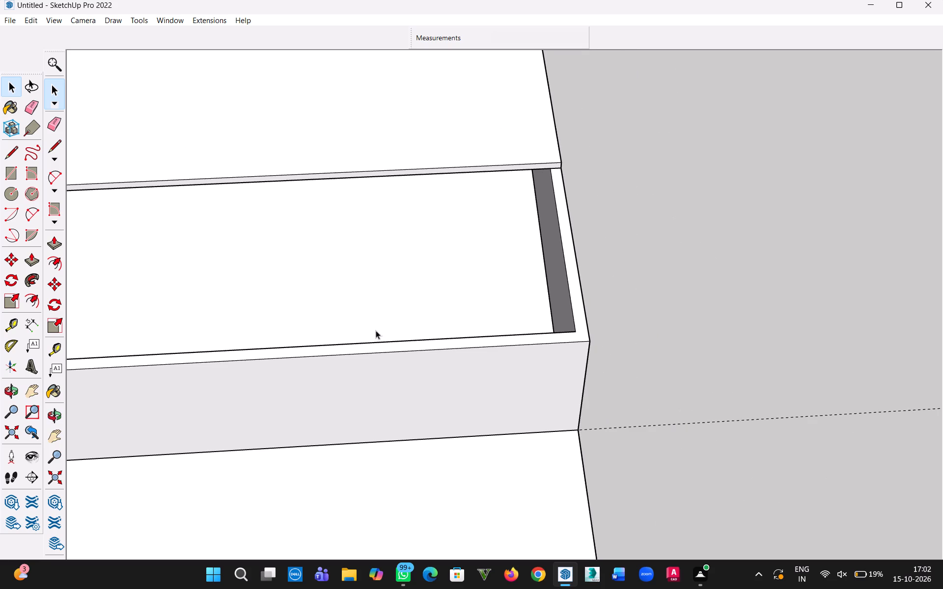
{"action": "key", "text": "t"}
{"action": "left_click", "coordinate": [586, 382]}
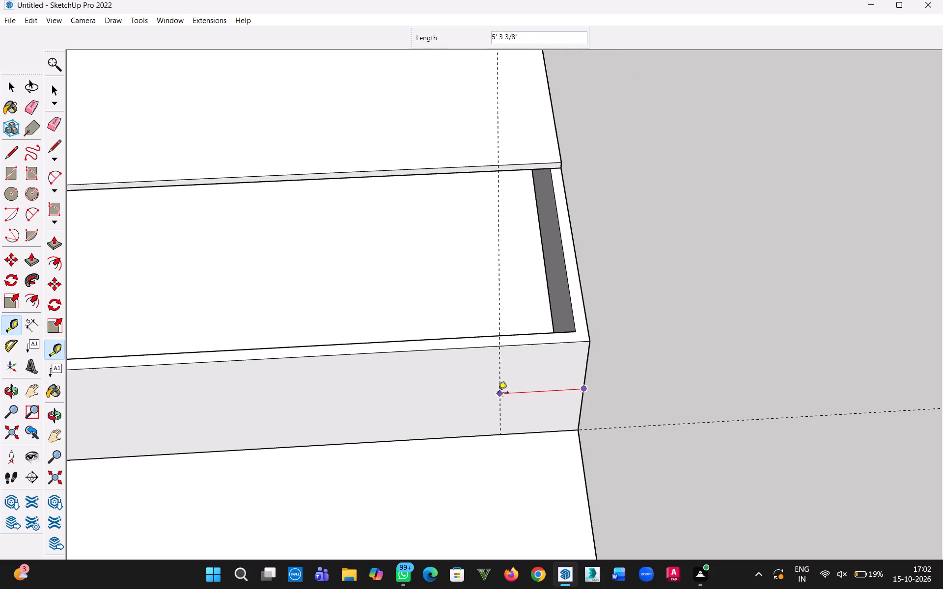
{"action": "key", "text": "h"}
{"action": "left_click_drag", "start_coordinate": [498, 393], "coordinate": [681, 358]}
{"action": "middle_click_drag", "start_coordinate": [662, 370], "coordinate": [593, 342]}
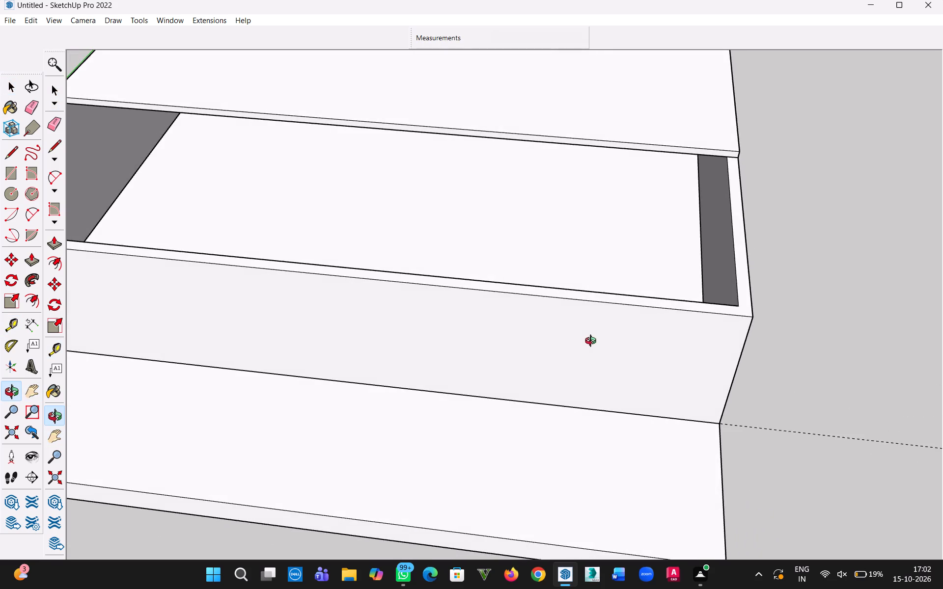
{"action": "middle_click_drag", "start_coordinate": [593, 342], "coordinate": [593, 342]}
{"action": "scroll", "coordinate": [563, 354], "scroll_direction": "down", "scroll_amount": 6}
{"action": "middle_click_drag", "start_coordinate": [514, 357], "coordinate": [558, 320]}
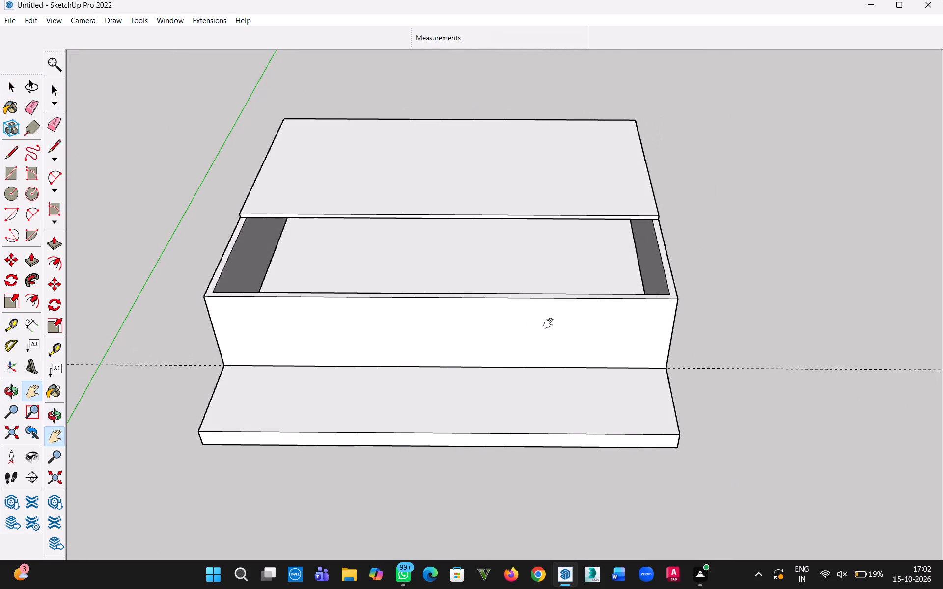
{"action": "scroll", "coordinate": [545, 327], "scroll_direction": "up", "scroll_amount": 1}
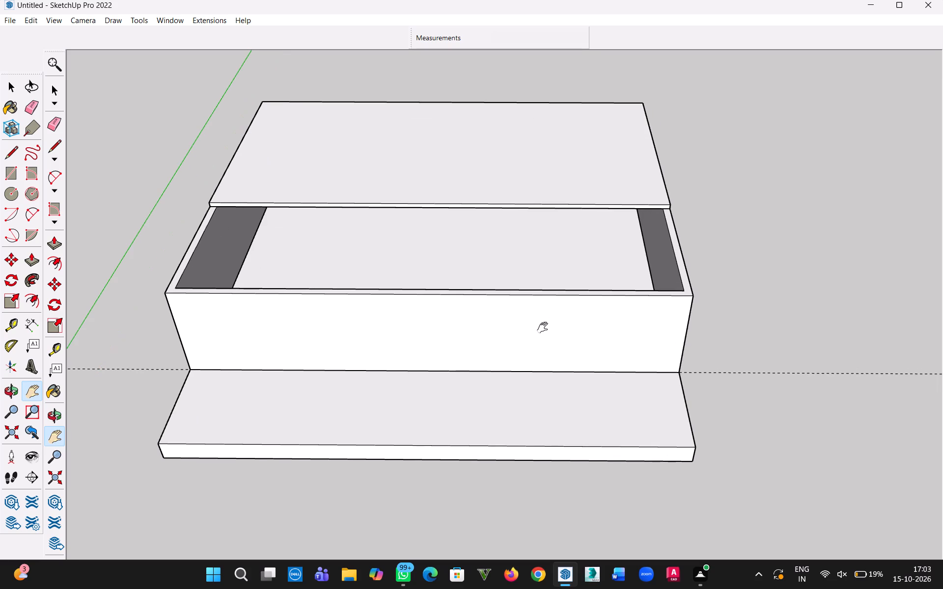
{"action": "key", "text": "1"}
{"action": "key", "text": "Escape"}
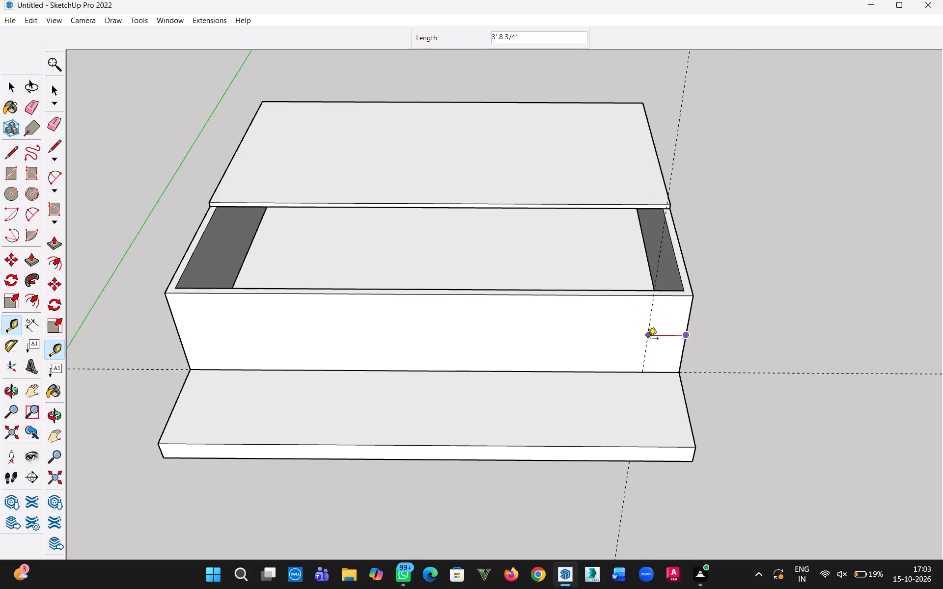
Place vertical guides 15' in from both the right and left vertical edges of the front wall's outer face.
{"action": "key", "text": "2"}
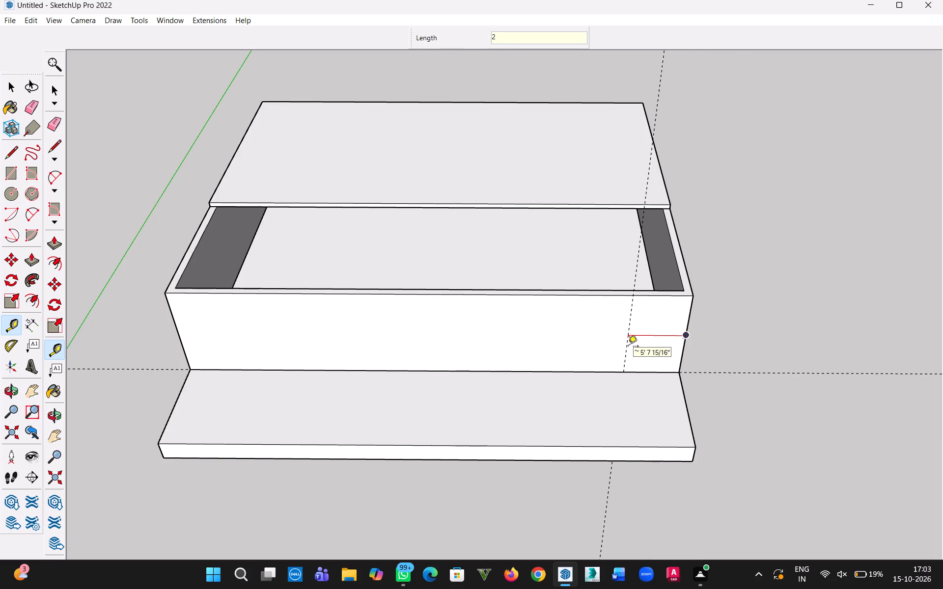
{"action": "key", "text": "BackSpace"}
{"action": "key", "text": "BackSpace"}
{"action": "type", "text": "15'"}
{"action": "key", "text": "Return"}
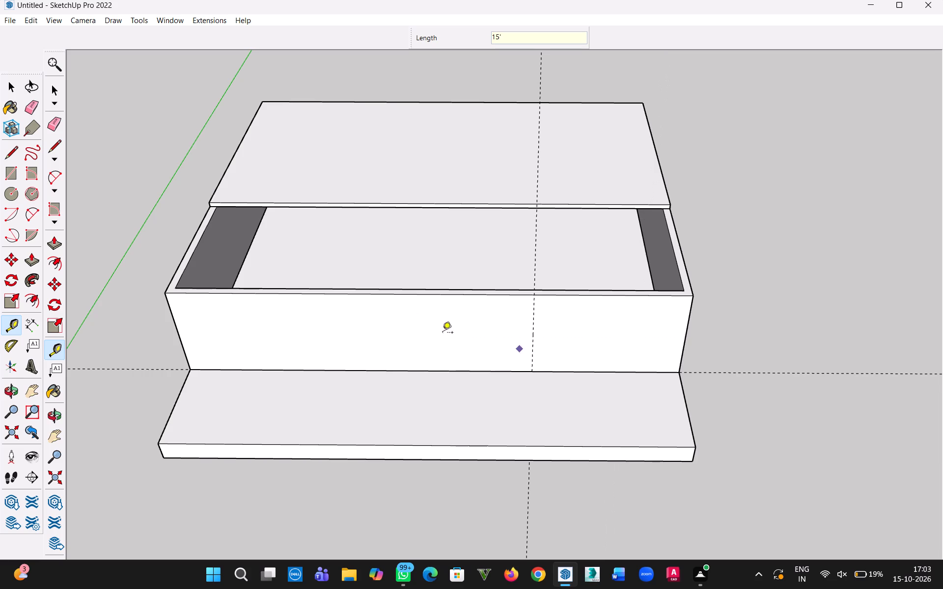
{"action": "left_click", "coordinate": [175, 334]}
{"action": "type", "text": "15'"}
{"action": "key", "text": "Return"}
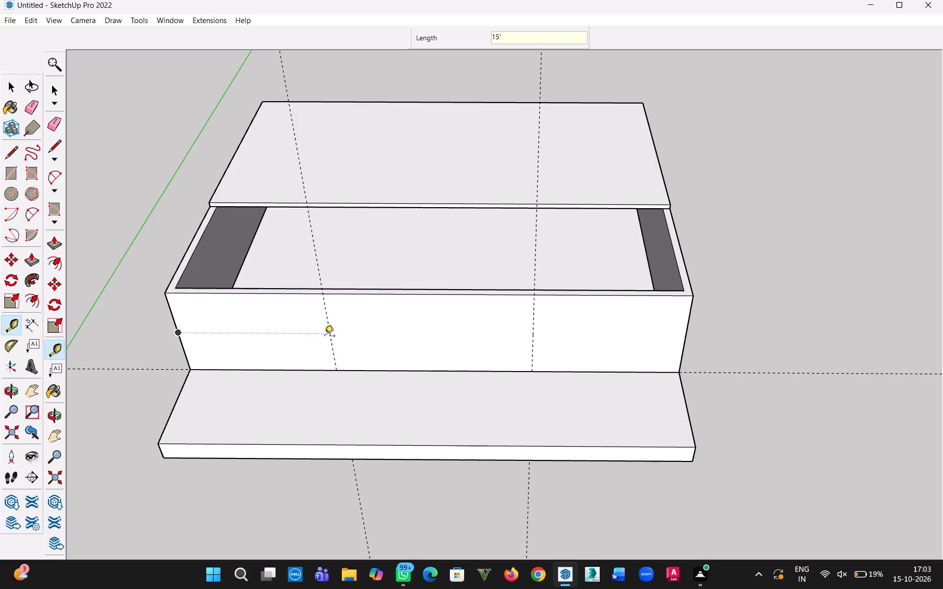
Undo the front-wall guides, the roof slab, the wall group and the wall extrusion, back to the flat wall outline on the slab.
{"action": "middle_click_drag", "start_coordinate": [398, 329], "coordinate": [413, 205]}
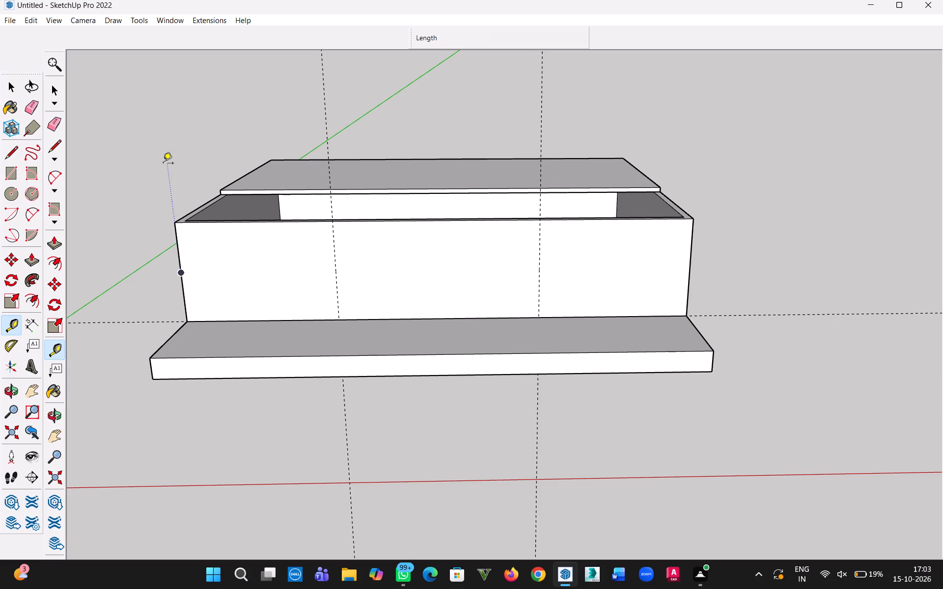
{"action": "middle_click_drag", "start_coordinate": [289, 200], "coordinate": [429, 166]}
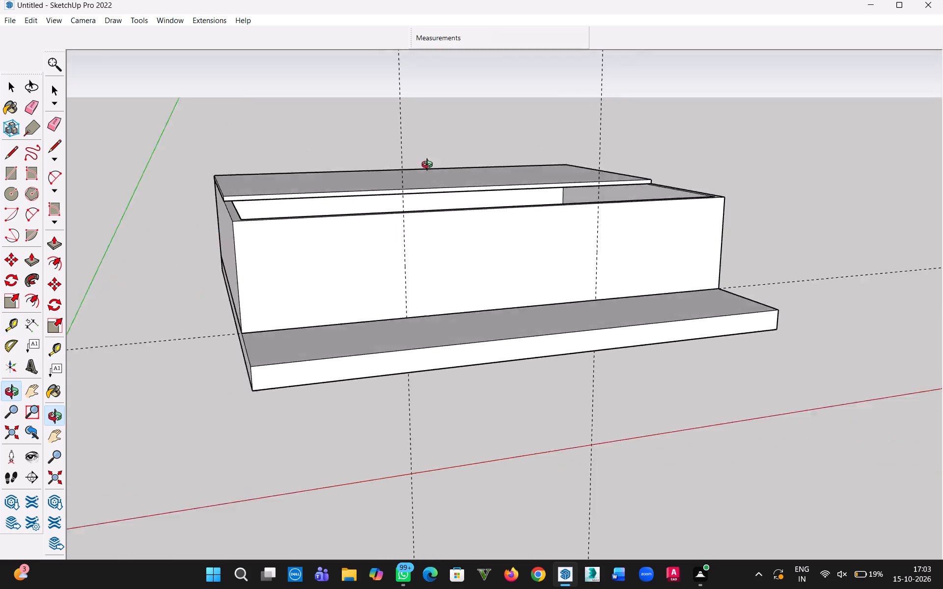
{"action": "middle_click_drag", "start_coordinate": [429, 166], "coordinate": [347, 191]}
{"action": "key", "text": "ctrl+z"}
{"action": "key", "text": "ctrl+z"}
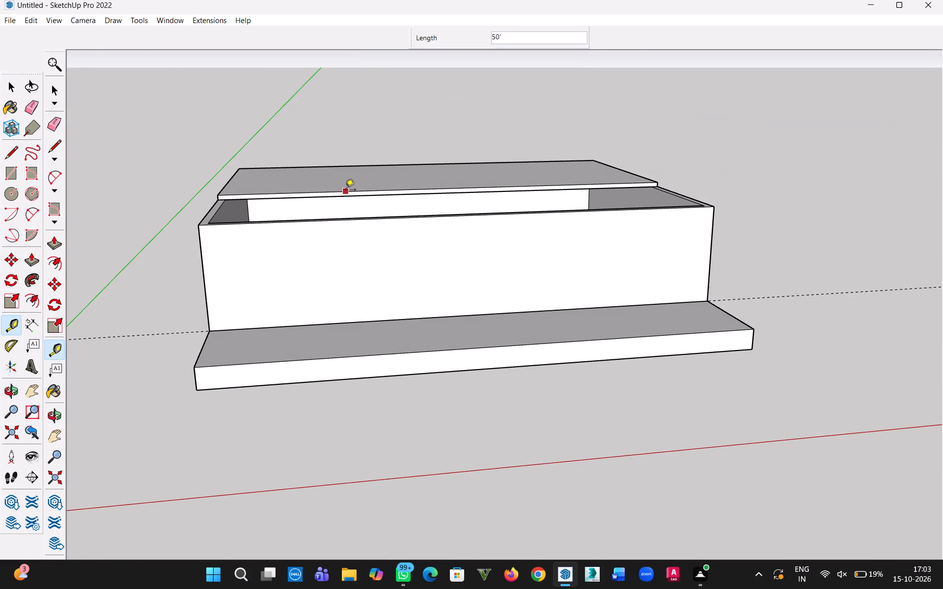
{"action": "key", "text": "ctrl+z"}
{"action": "key", "text": "ctrl+z"}
{"action": "key", "text": "ctrl+z"}
{"action": "key", "text": "ctrl+z"}
{"action": "key", "text": "ctrl+z"}
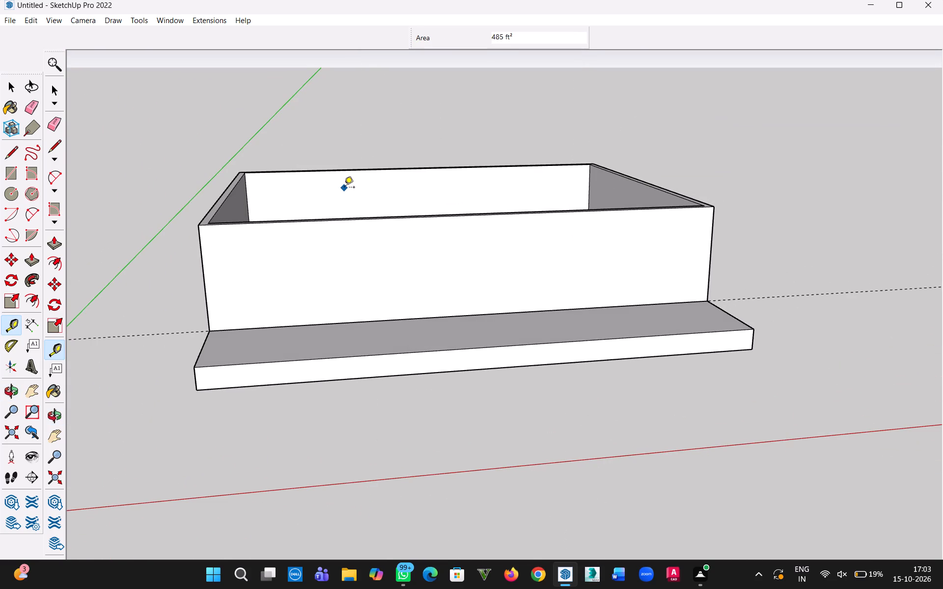
{"action": "middle_click", "coordinate": [375, 286]}
{"action": "middle_click_drag", "start_coordinate": [375, 286], "coordinate": [375, 386]}
Delete the inner face enclosed by the flat wall outline on the slab.
{"action": "left_click", "coordinate": [15, 93]}
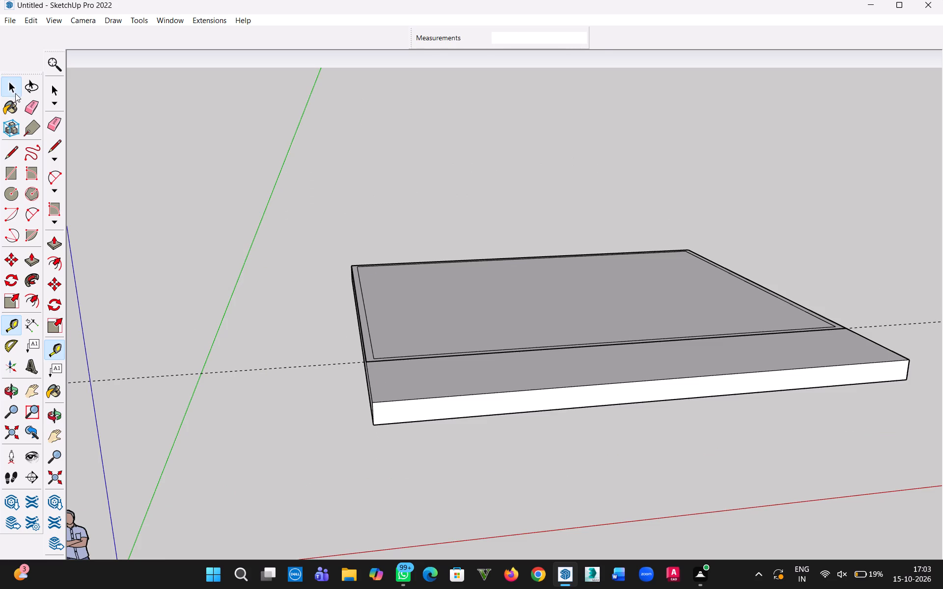
{"action": "middle_click_drag", "start_coordinate": [275, 146], "coordinate": [253, 304]}
{"action": "left_click", "coordinate": [541, 341]}
{"action": "key", "text": "Delete"}
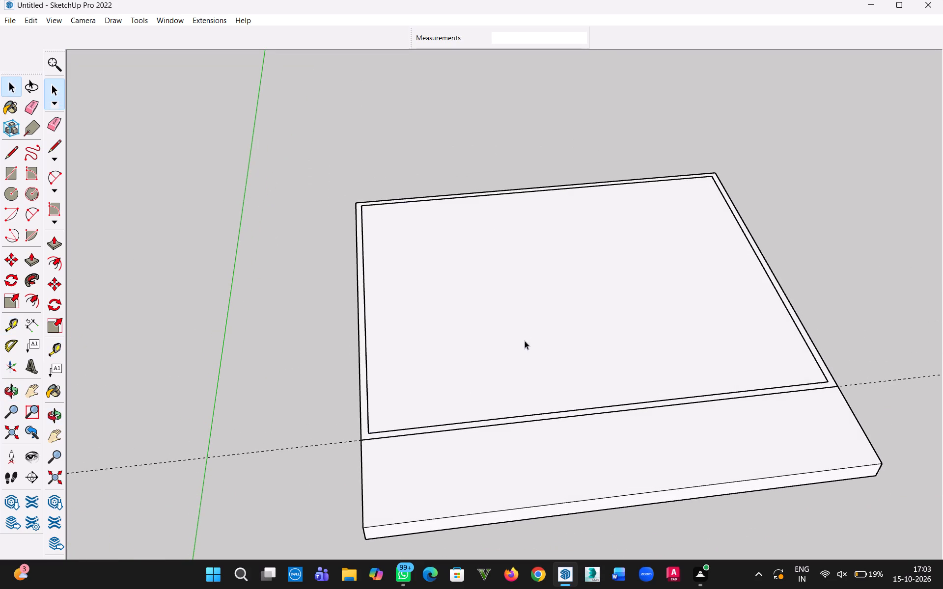
Push/Pull the narrow perimeter wall outline up 15'.
{"action": "scroll", "coordinate": [389, 439], "scroll_direction": "up", "scroll_amount": 6}
{"action": "key", "text": "p"}
{"action": "left_click", "coordinate": [349, 436]}
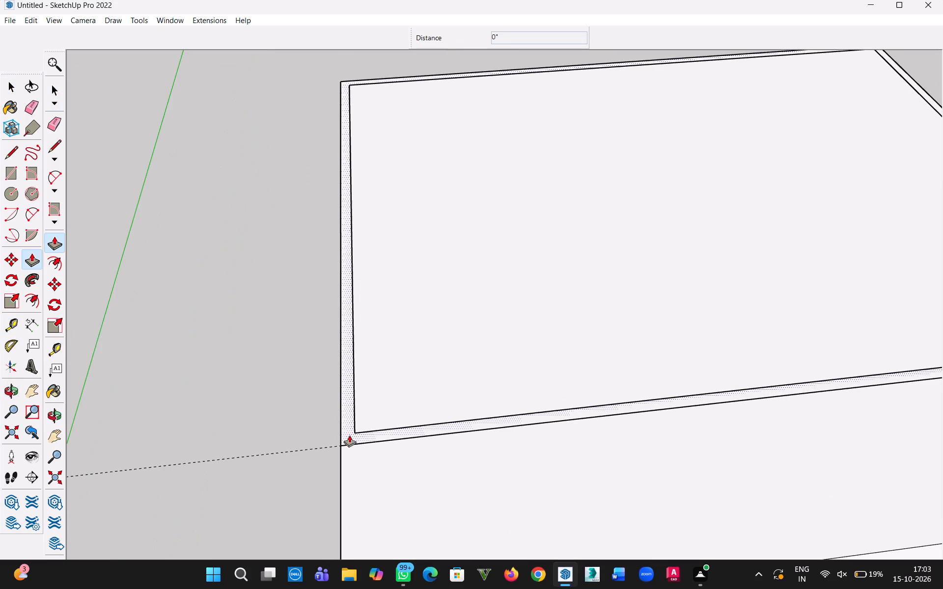
{"action": "type", "text": "15'"}
{"action": "key", "text": "Return"}
Make the raised perimeter walls, with all their connected faces and edges, into a group and clear the selection.
{"action": "left_click", "coordinate": [17, 88]}
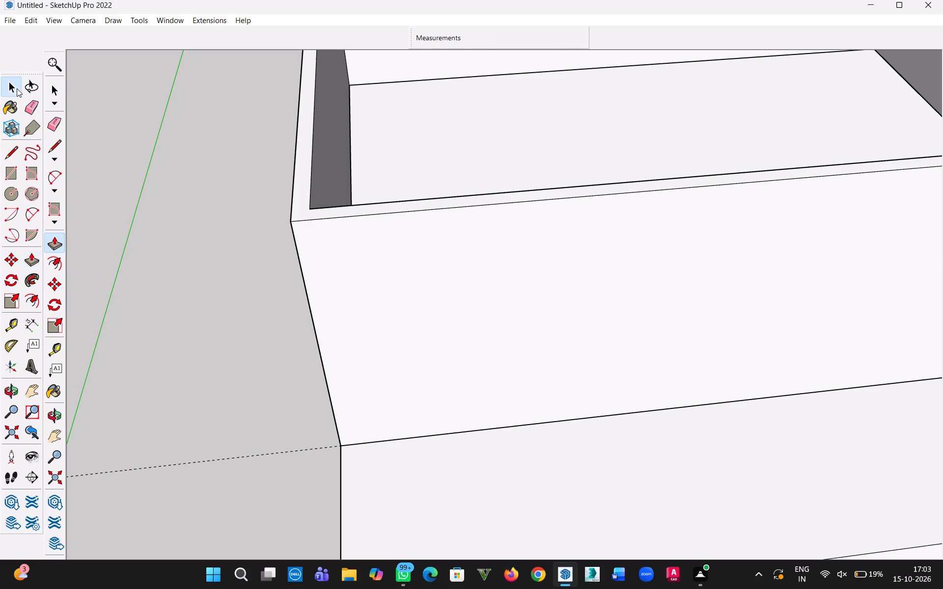
{"action": "triple_click", "coordinate": [344, 256]}
{"action": "left_click", "coordinate": [344, 256]}
{"action": "right_click", "coordinate": [344, 256]}
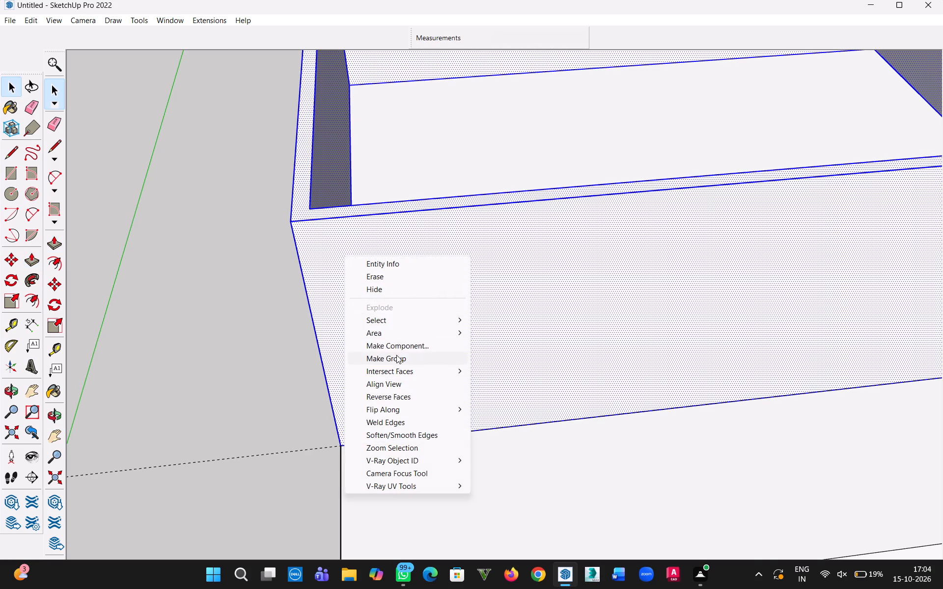
{"action": "left_click", "coordinate": [396, 355]}
{"action": "scroll", "coordinate": [388, 285], "scroll_direction": "down", "scroll_amount": 13}
{"action": "middle_click_drag", "start_coordinate": [463, 283], "coordinate": [133, 293]}
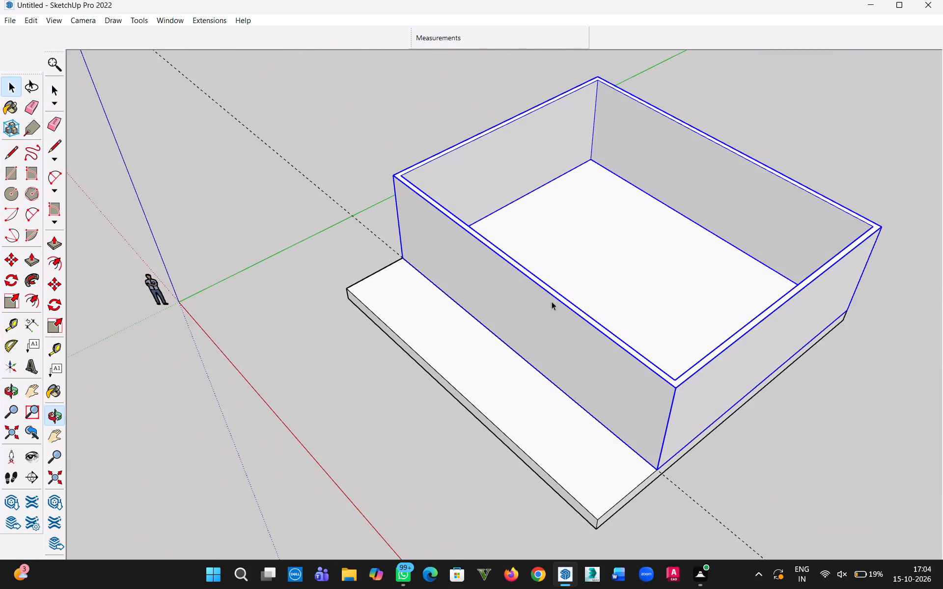
{"action": "left_click", "coordinate": [780, 141]}
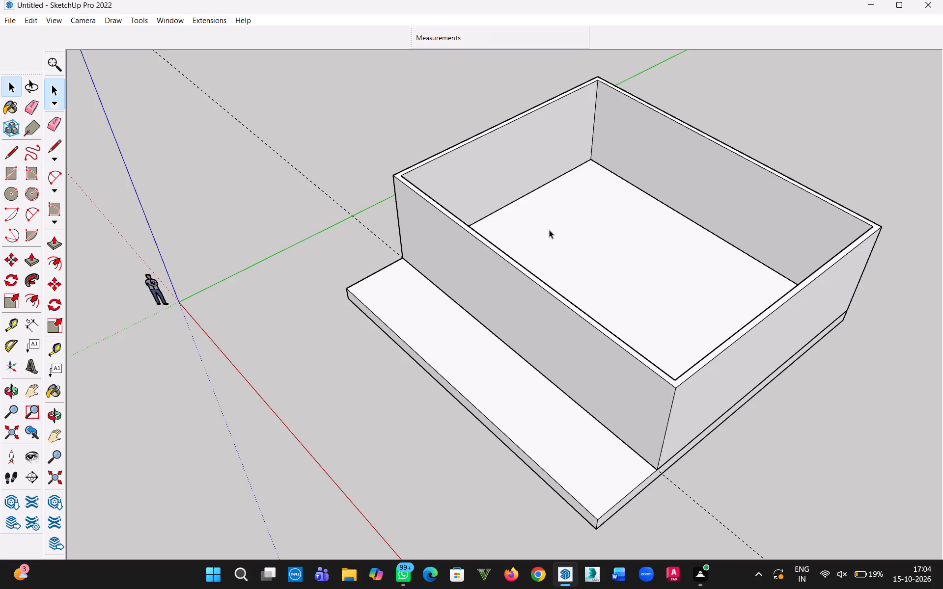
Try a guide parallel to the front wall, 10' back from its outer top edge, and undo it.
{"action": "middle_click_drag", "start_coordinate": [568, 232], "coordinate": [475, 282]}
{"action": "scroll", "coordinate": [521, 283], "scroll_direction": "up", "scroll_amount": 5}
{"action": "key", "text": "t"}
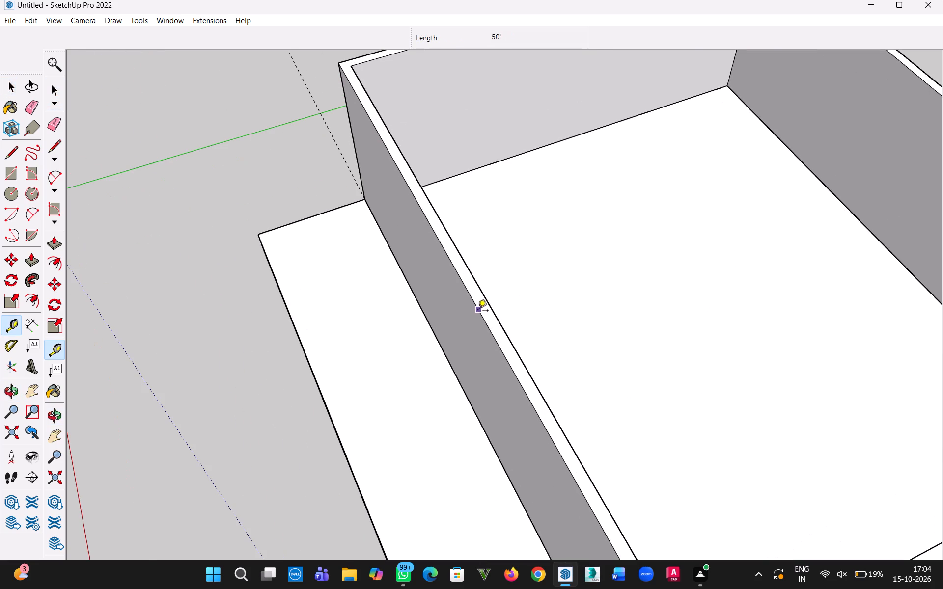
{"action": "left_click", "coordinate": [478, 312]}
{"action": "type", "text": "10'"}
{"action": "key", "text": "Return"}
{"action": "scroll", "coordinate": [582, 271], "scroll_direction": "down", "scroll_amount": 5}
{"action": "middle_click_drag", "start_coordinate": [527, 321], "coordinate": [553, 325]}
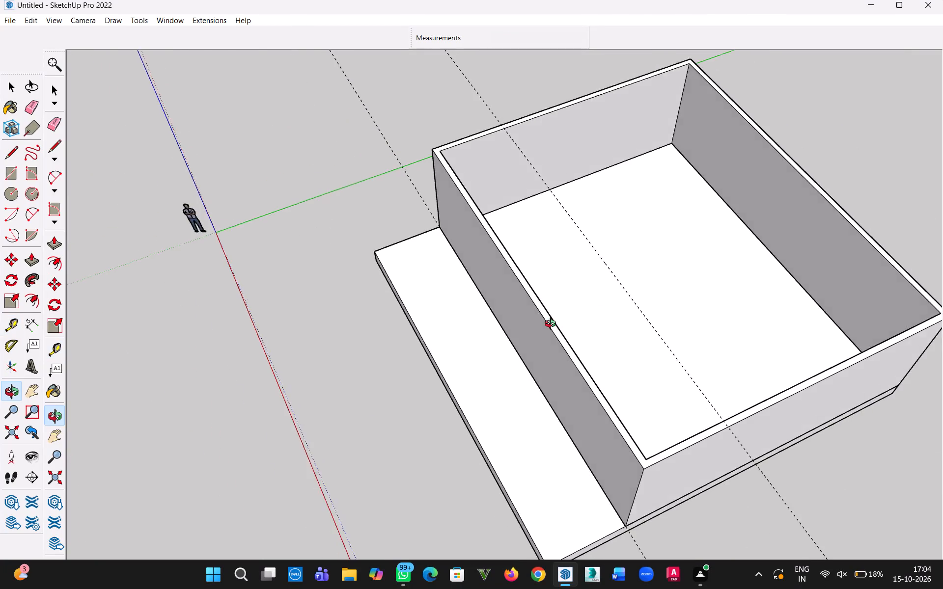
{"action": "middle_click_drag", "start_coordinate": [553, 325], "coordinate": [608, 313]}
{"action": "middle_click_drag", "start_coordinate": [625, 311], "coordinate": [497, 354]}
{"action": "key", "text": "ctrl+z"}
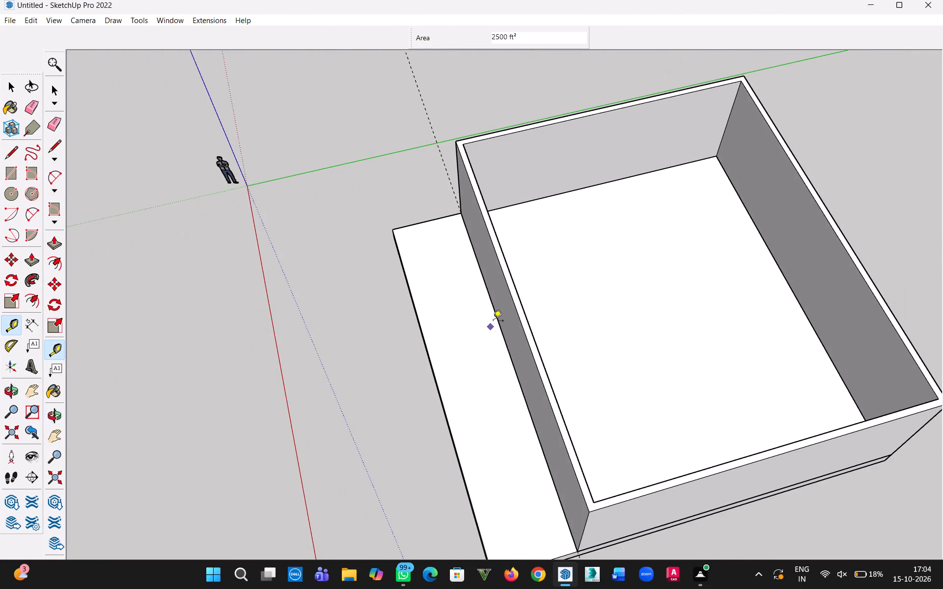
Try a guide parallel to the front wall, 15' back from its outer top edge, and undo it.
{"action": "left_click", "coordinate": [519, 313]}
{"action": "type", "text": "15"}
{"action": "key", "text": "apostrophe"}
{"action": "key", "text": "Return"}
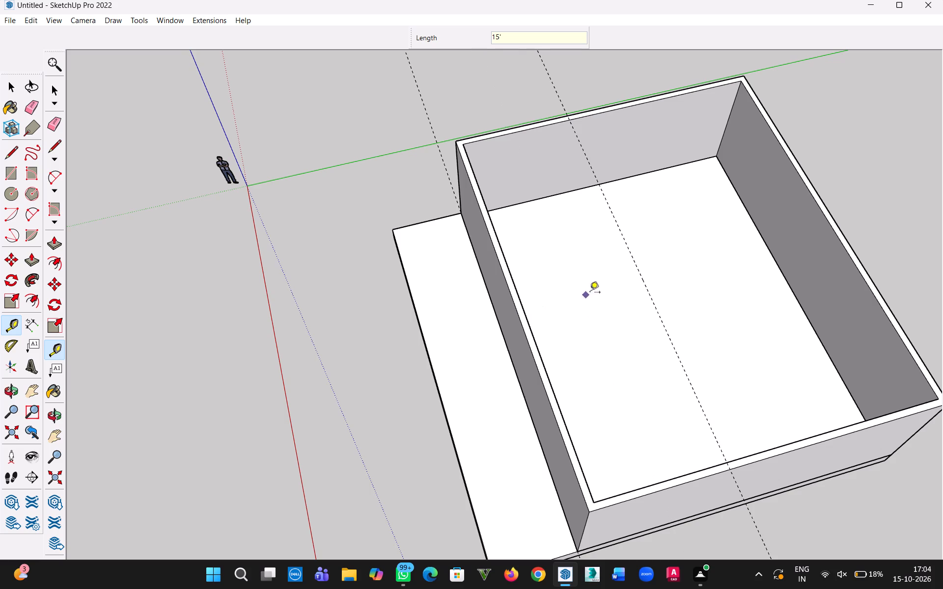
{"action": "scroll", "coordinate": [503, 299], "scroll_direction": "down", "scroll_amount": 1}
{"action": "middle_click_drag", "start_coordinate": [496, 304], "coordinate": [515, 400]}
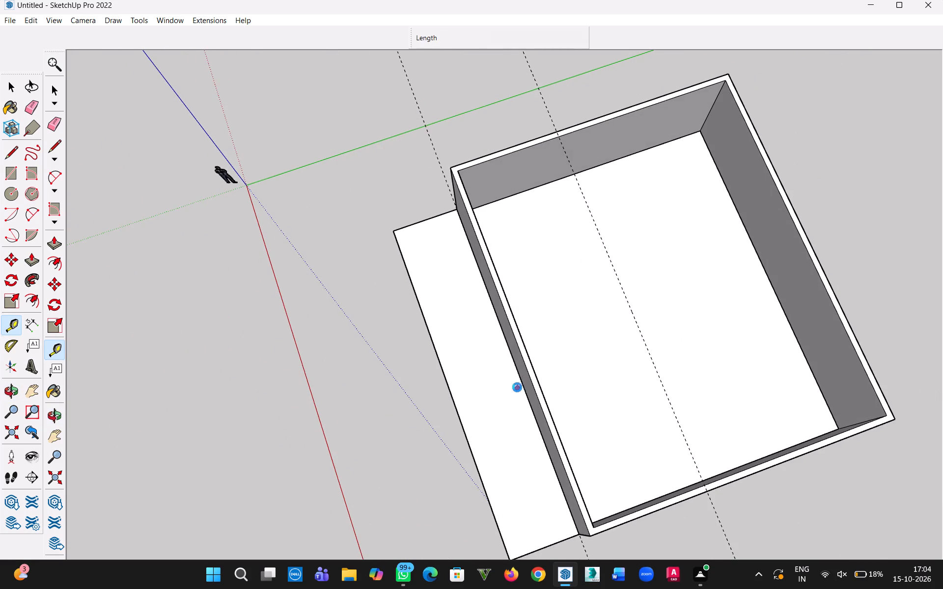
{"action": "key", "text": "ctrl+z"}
Place a guide parallel to the front wall, 12' back from its inner top edge.
{"action": "left_click", "coordinate": [516, 340]}
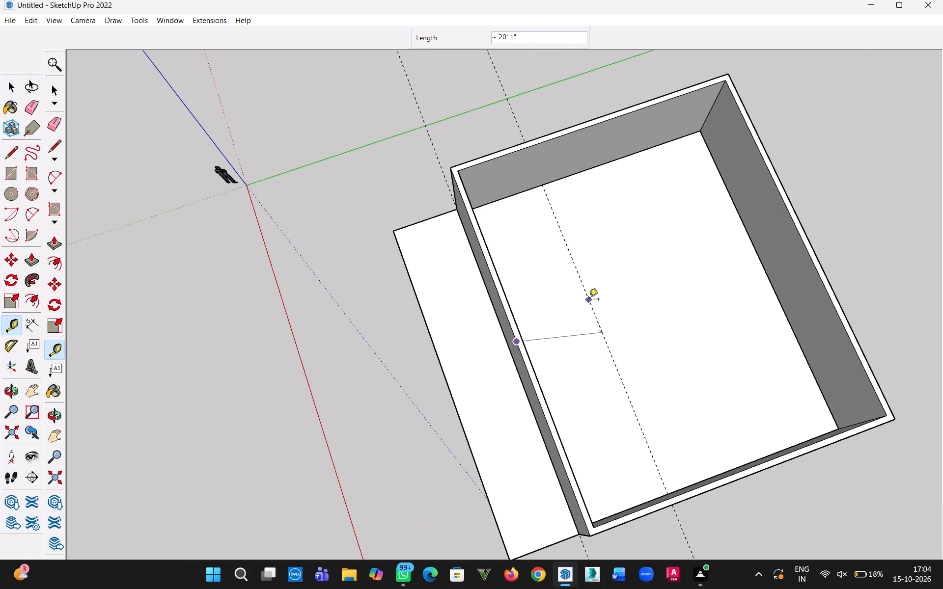
{"action": "key", "text": "Escape"}
{"action": "left_click", "coordinate": [524, 343]}
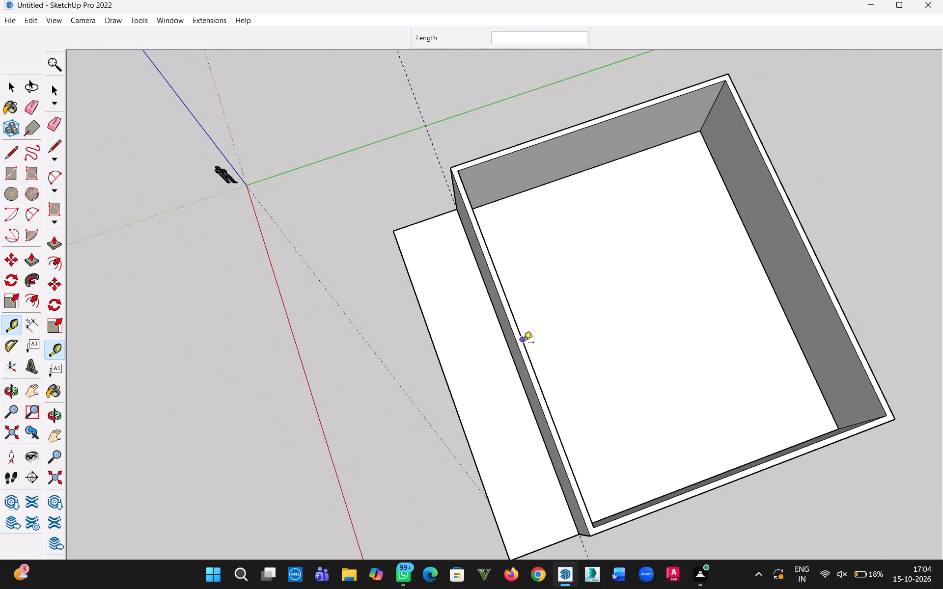
{"action": "type", "text": "12"}
{"action": "key", "text": "apostrophe"}
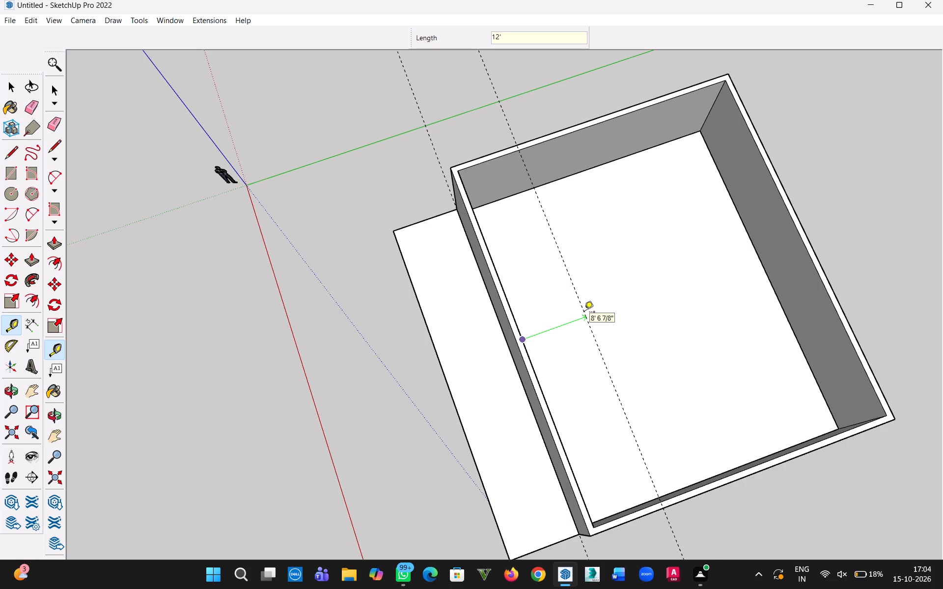
{"action": "key", "text": "Return"}
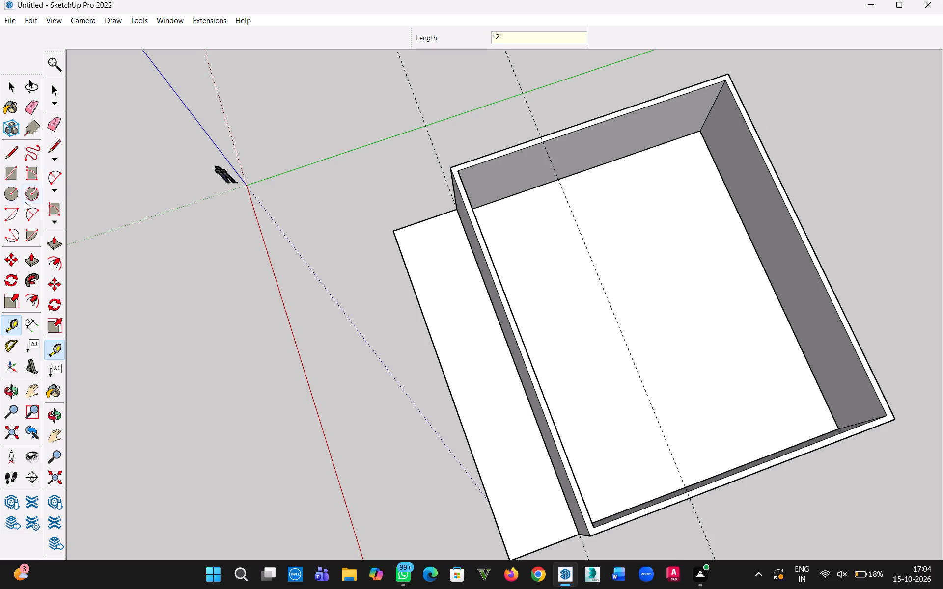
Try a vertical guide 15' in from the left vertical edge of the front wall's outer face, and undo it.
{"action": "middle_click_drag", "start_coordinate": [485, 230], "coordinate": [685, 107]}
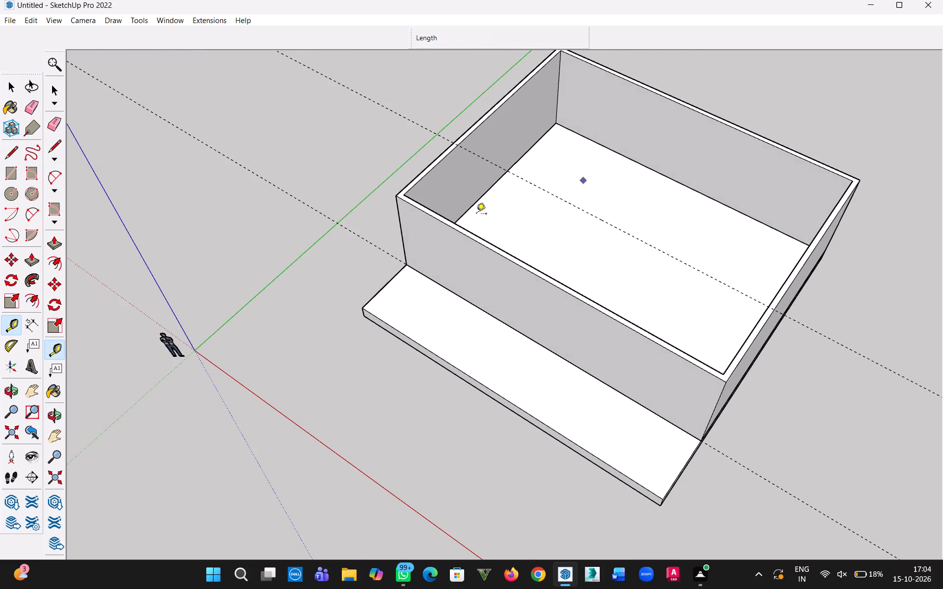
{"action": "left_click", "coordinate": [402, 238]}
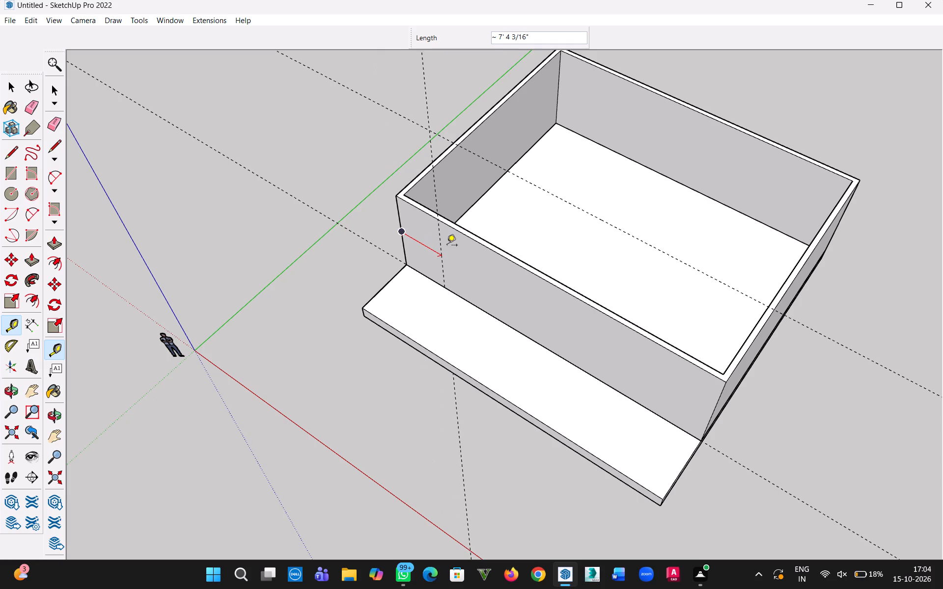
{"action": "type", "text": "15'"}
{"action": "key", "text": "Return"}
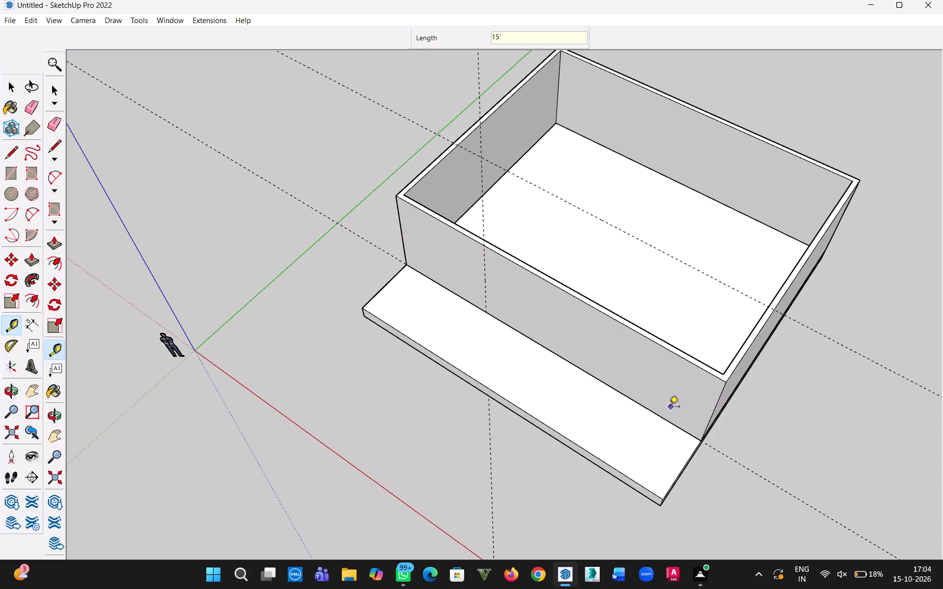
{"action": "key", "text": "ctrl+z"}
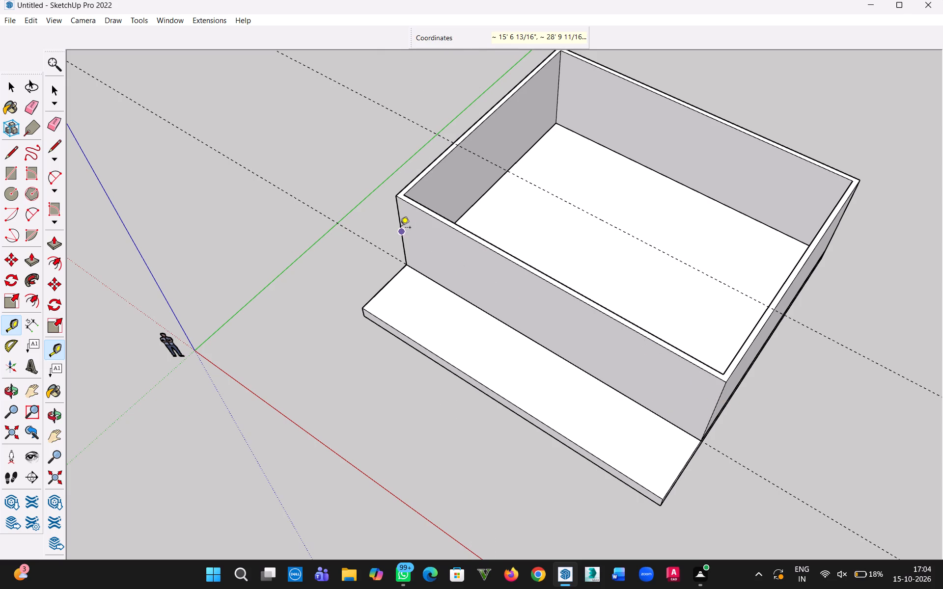
Place a vertical guide 15'9" in from the left vertical edge of the front wall's outer face.
{"action": "left_click", "coordinate": [400, 228]}
{"action": "type", "text": "15'9\""}
{"action": "key", "text": "Return"}
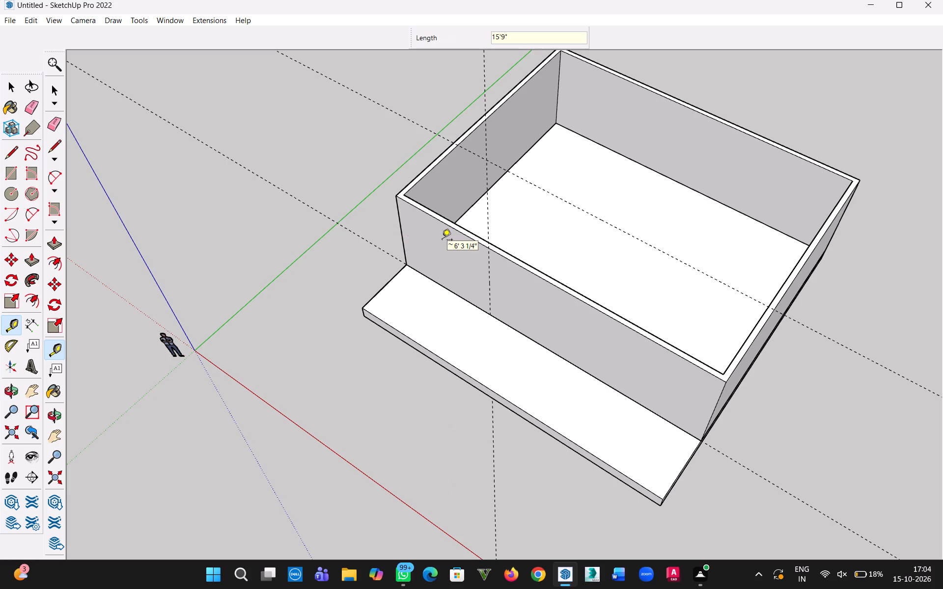
Place a vertical guide 15'9" in from the right vertical edge of the front wall's outer face.
{"action": "left_click", "coordinate": [717, 402]}
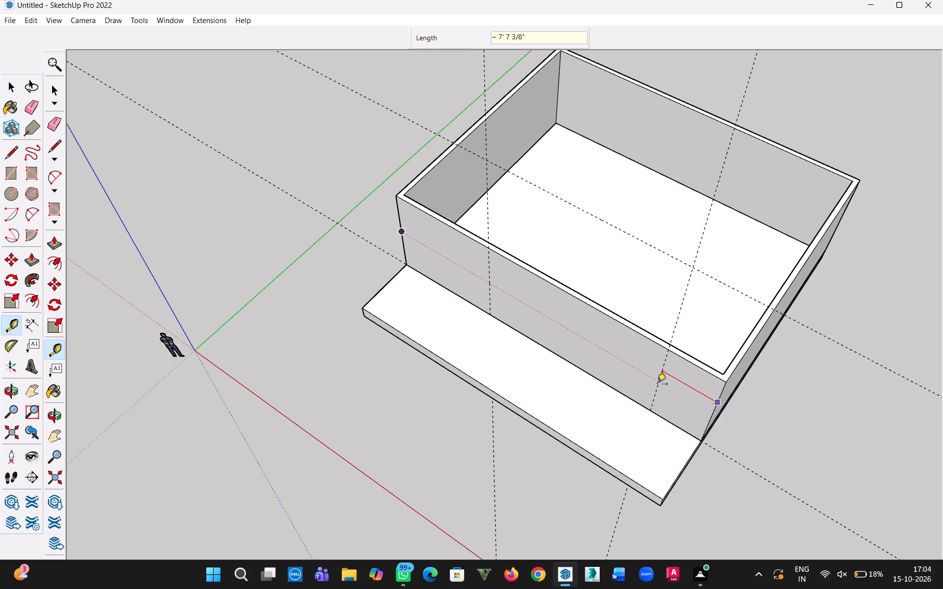
{"action": "type", "text": "15'9\""}
{"action": "key", "text": "Return"}
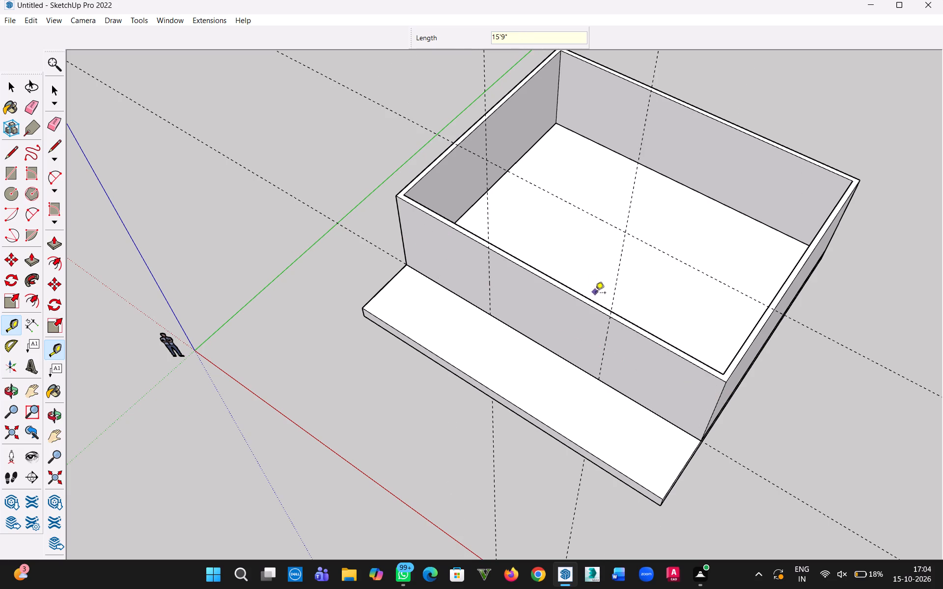
Measure the spacing between the two vertical guides on the front wall.
{"action": "middle_click_drag", "start_coordinate": [595, 294], "coordinate": [693, 174]}
{"action": "left_click", "coordinate": [491, 271]}
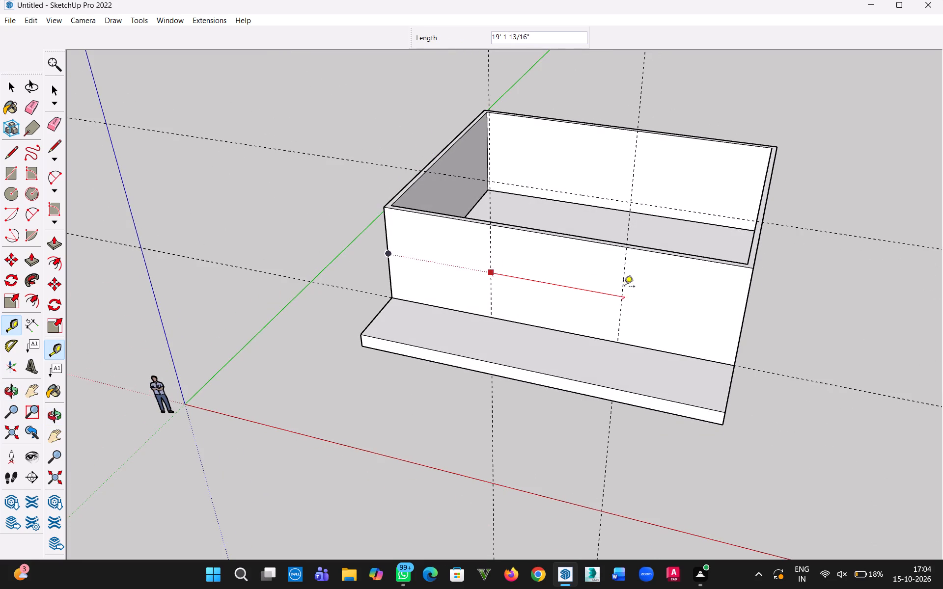
{"action": "key", "text": "Escape"}
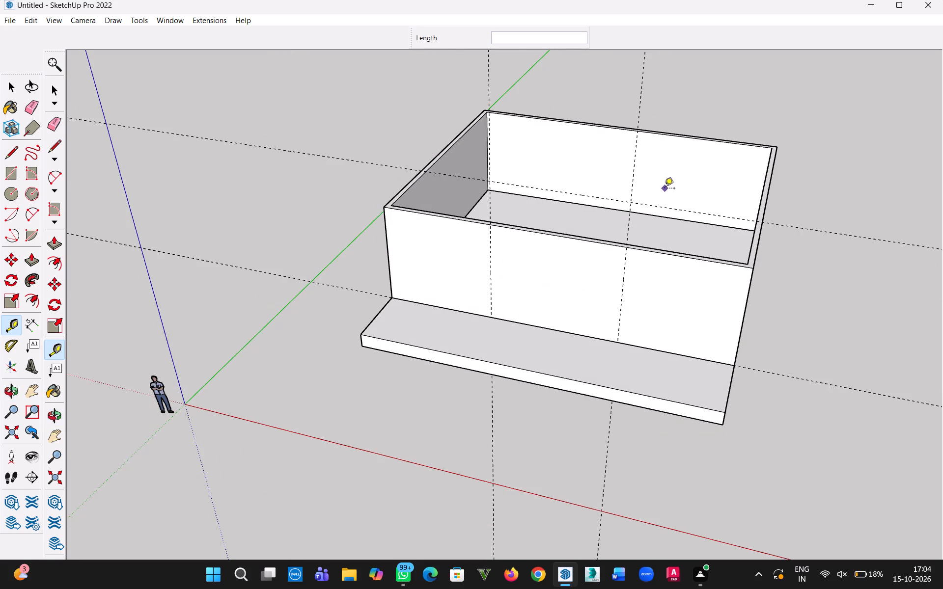
Place guides parallel to the right and left side walls, each 15'9" in from that wall's outer top edge.
{"action": "middle_click_drag", "start_coordinate": [668, 190], "coordinate": [527, 312]}
{"action": "middle_click_drag", "start_coordinate": [503, 308], "coordinate": [498, 306]}
{"action": "middle_click_drag", "start_coordinate": [511, 309], "coordinate": [602, 329]}
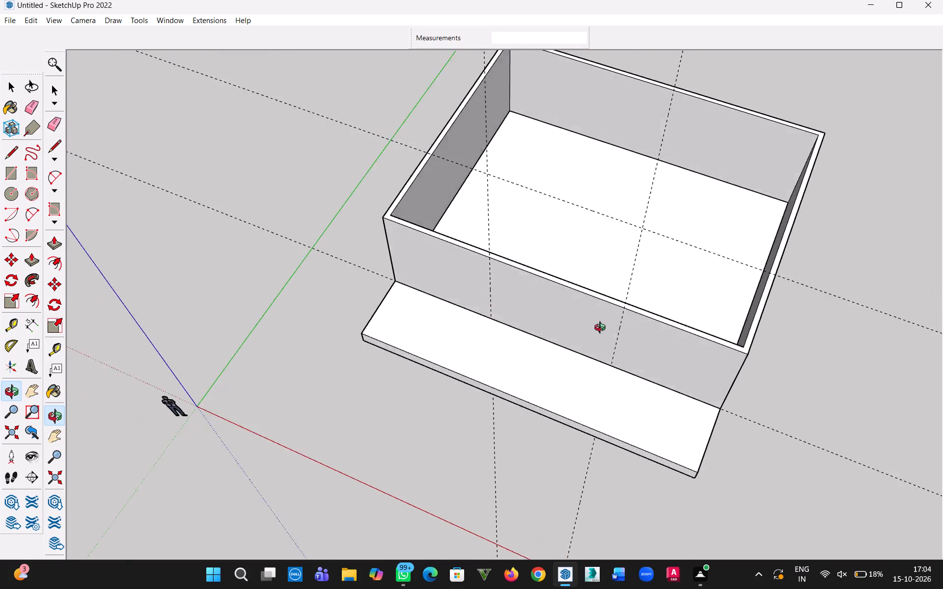
{"action": "middle_click_drag", "start_coordinate": [602, 329], "coordinate": [328, 308]}
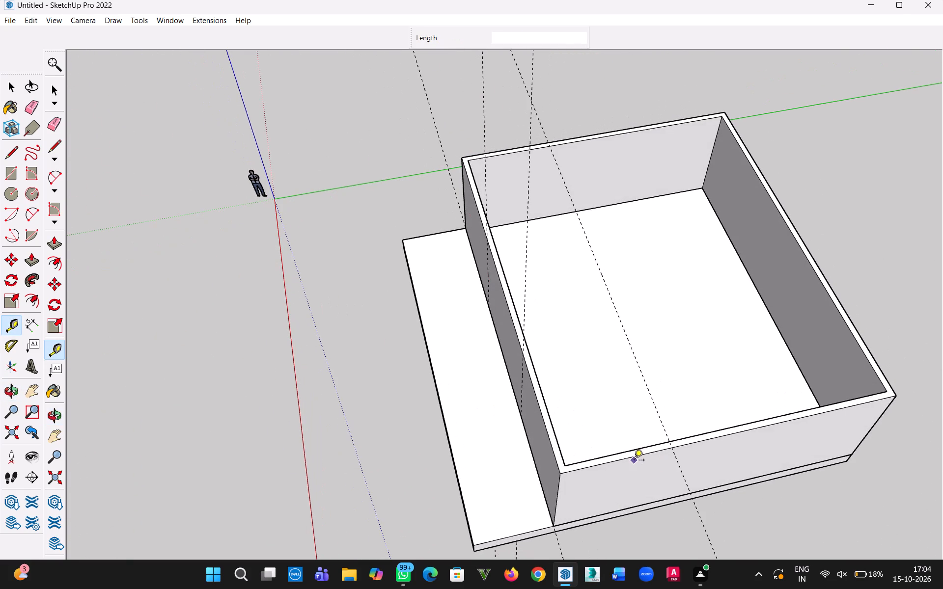
{"action": "left_click", "coordinate": [632, 458]}
{"action": "left_click", "coordinate": [525, 348]}
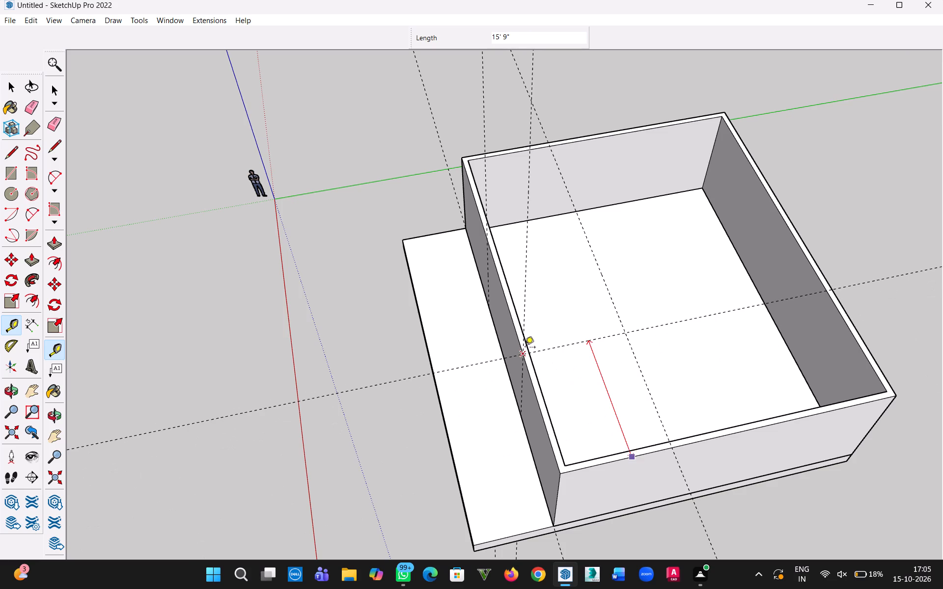
{"action": "left_click", "coordinate": [510, 146]}
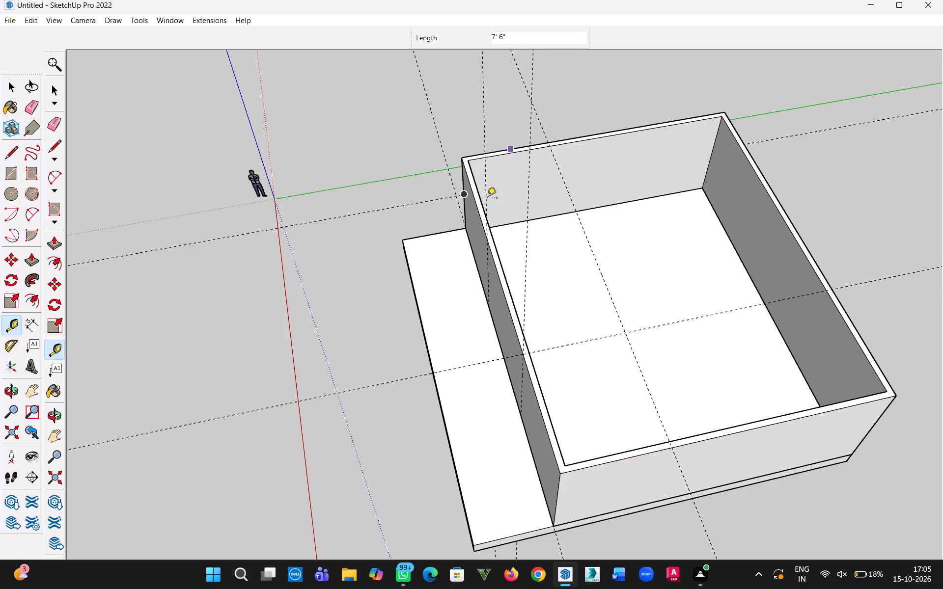
{"action": "left_click", "coordinate": [486, 236]}
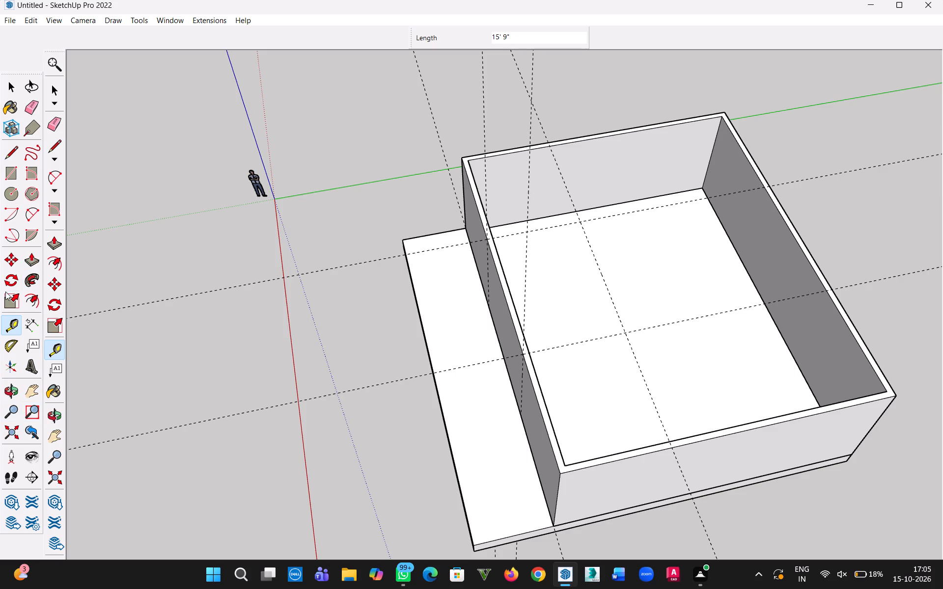
Draw an upright 6" high rotated rectangle along the full length of the back wall's outer top edge.
{"action": "left_click", "coordinate": [32, 164]}
{"action": "left_click", "coordinate": [726, 110]}
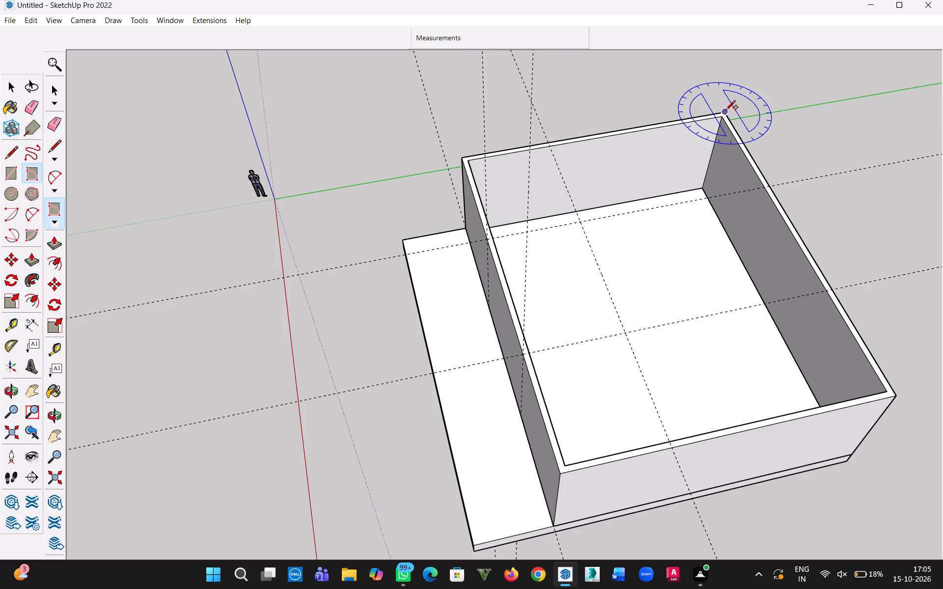
{"action": "type", "text": "6\""}
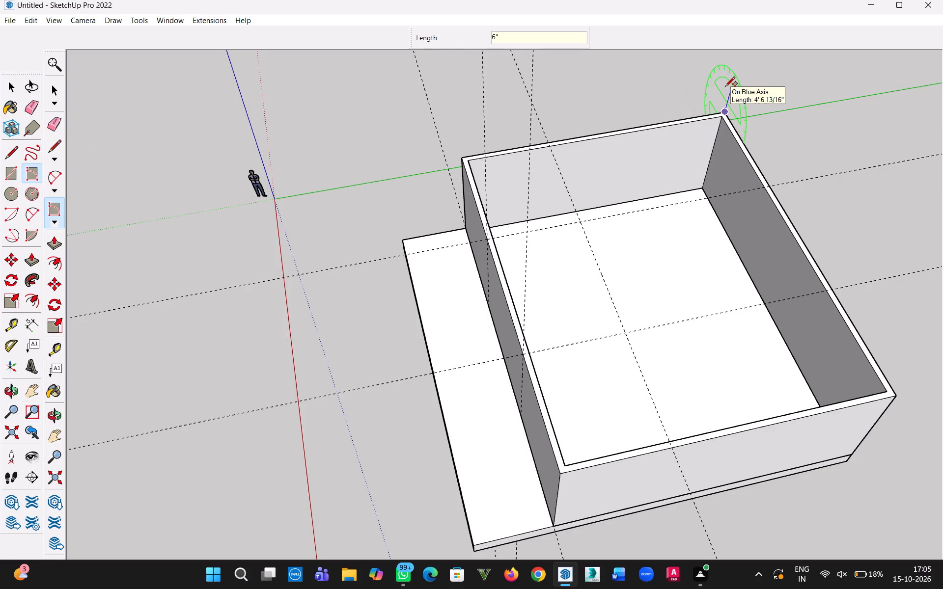
{"action": "key", "text": "Return"}
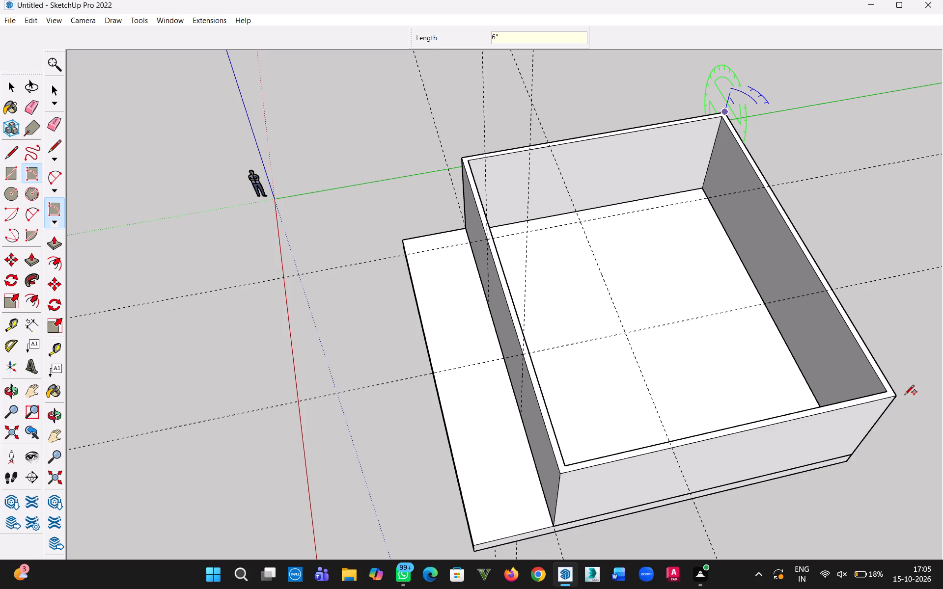
{"action": "scroll", "coordinate": [903, 395], "scroll_direction": "up", "scroll_amount": 20}
{"action": "scroll", "coordinate": [903, 395], "scroll_direction": "up", "scroll_amount": 7}
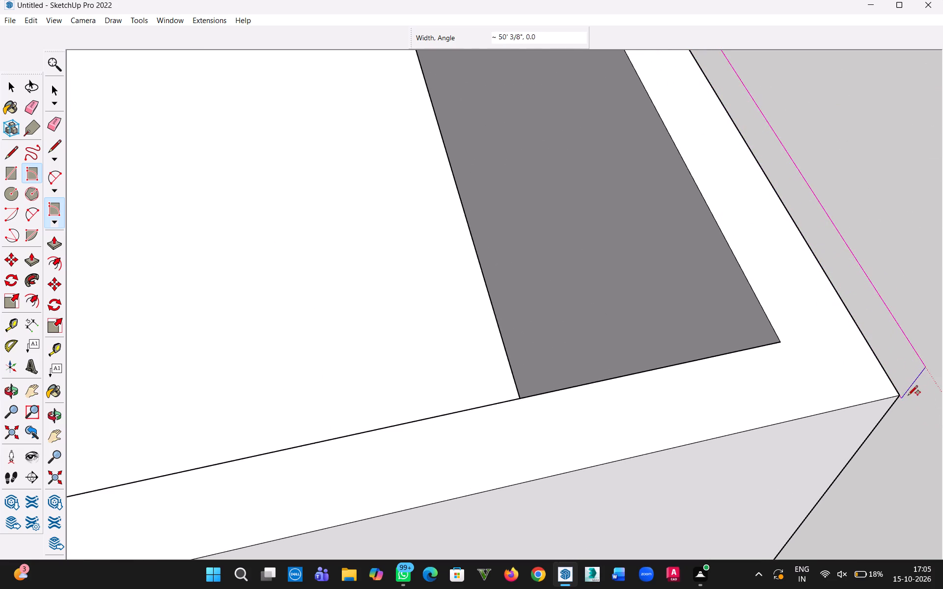
{"action": "left_click", "coordinate": [897, 392]}
Push/Pull the 6" high rectangle forward 27'3" over the walls, up to the guide parallel to the front wall.
{"action": "scroll", "coordinate": [799, 375], "scroll_direction": "down", "scroll_amount": 10}
{"action": "key", "text": "p"}
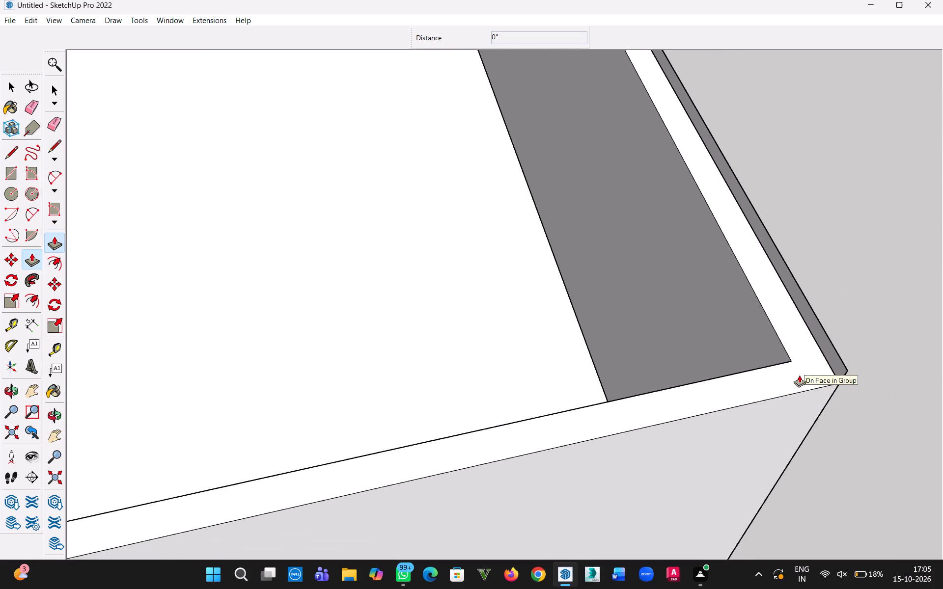
{"action": "left_click", "coordinate": [829, 348]}
{"action": "scroll", "coordinate": [663, 352], "scroll_direction": "down", "scroll_amount": 10}
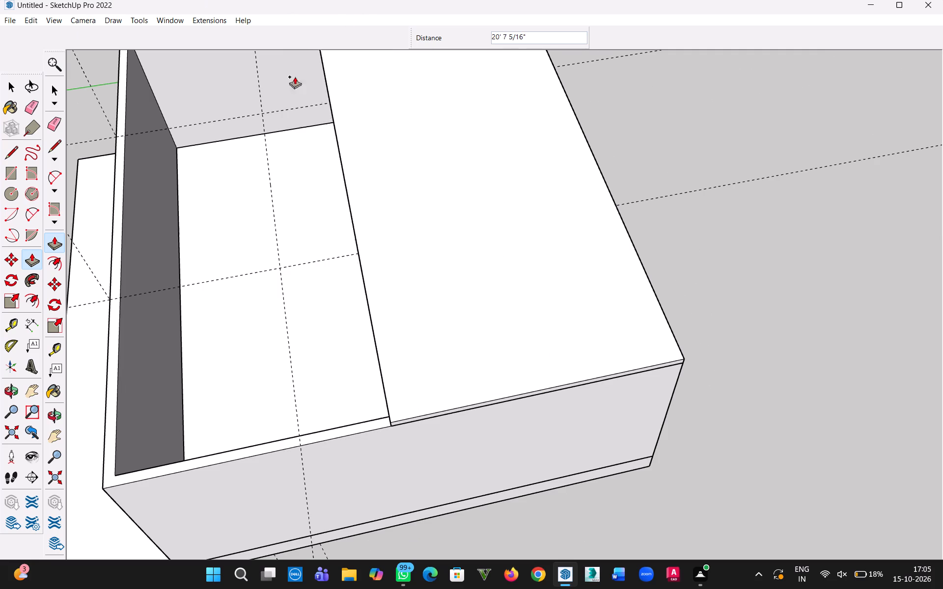
{"action": "left_click", "coordinate": [275, 227]}
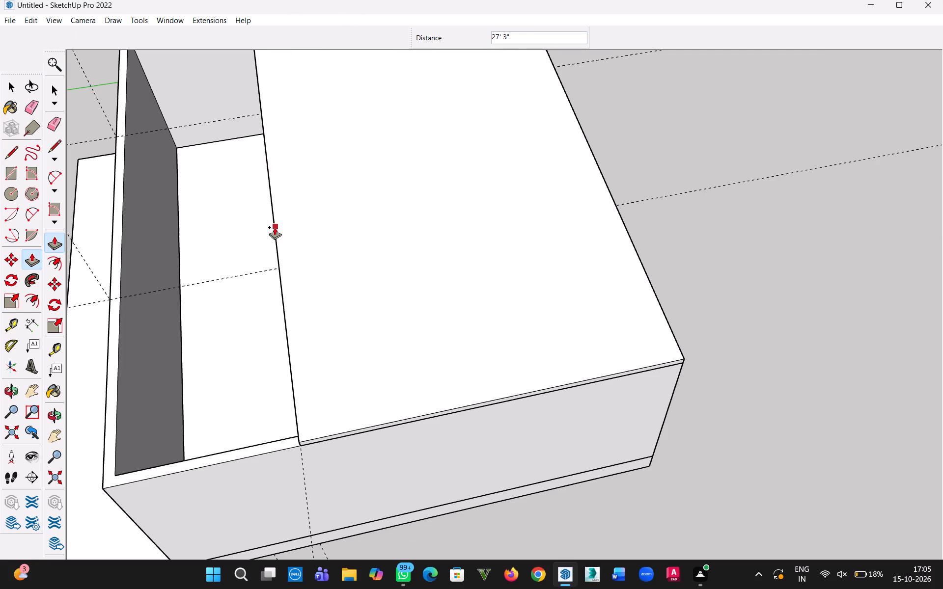
Split the roof slab's front edge face with two 6" vertical lines where the two side-wall guides meet it.
{"action": "middle_click_drag", "start_coordinate": [230, 325], "coordinate": [517, 222]}
{"action": "scroll", "coordinate": [341, 365], "scroll_direction": "up", "scroll_amount": 7}
{"action": "key", "text": "l"}
{"action": "left_click", "coordinate": [332, 313]}
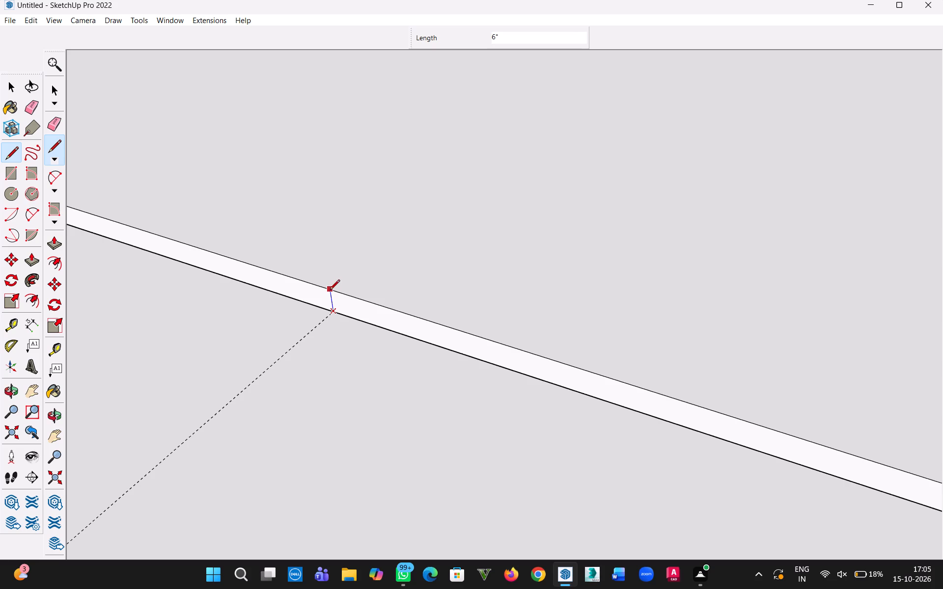
{"action": "left_click", "coordinate": [333, 292]}
{"action": "scroll", "coordinate": [275, 323], "scroll_direction": "down", "scroll_amount": 4}
{"action": "key", "text": "h"}
{"action": "left_click_drag", "start_coordinate": [274, 334], "coordinate": [436, 361]}
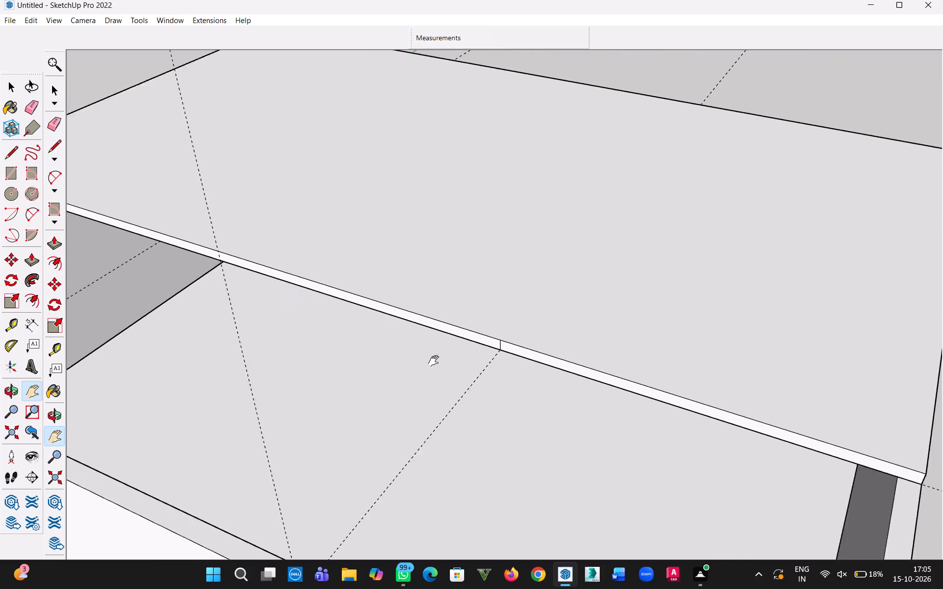
{"action": "left_click_drag", "start_coordinate": [436, 361], "coordinate": [551, 390]}
{"action": "middle_click_drag", "start_coordinate": [421, 357], "coordinate": [545, 379]}
{"action": "key", "text": "Escape"}
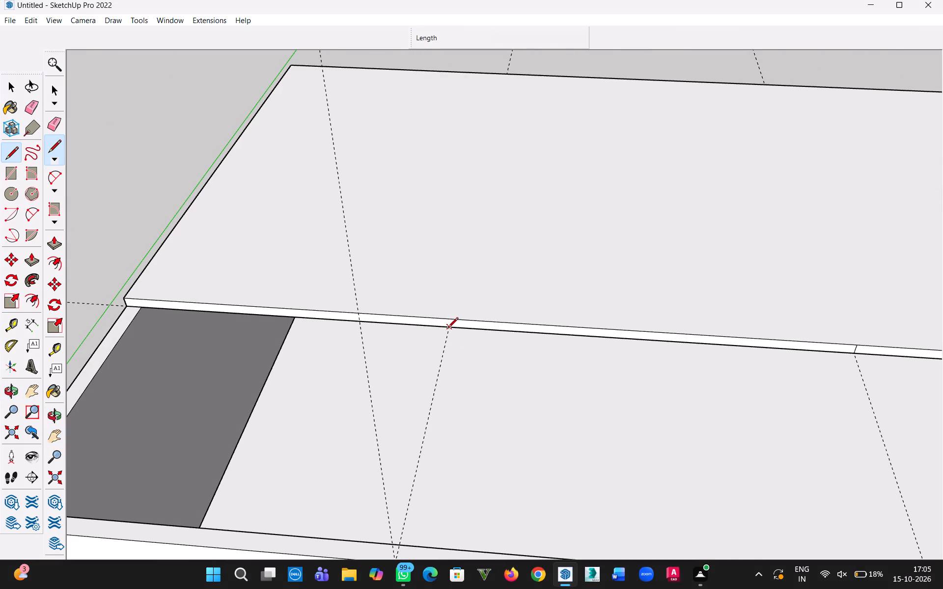
{"action": "left_click", "coordinate": [448, 328]}
{"action": "left_click", "coordinate": [448, 320]}
Push/Pull the left and right segments of the roof slab's front face forward 12'9" to the front wall's outer face.
{"action": "scroll", "coordinate": [478, 359], "scroll_direction": "down", "scroll_amount": 5}
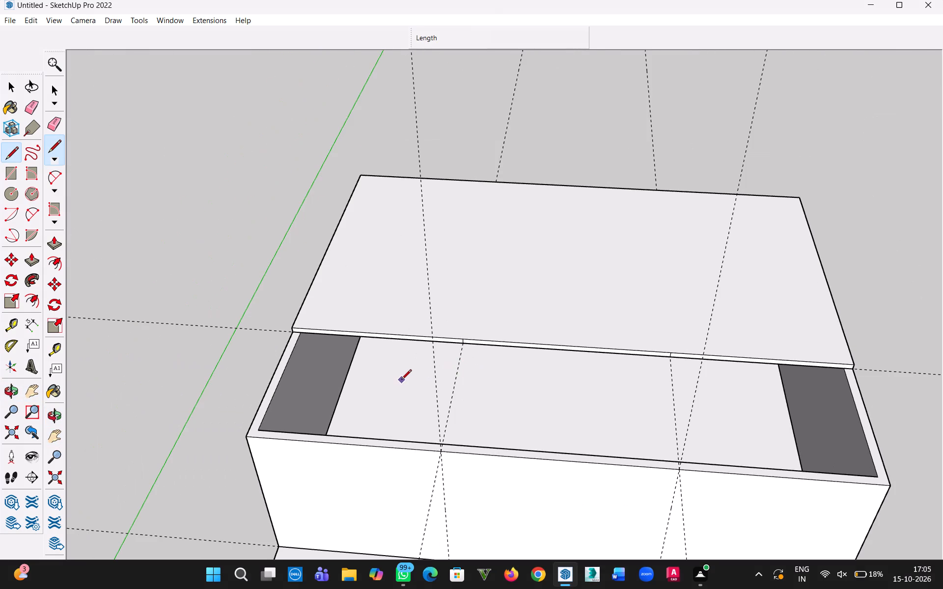
{"action": "key", "text": "p"}
{"action": "scroll", "coordinate": [386, 342], "scroll_direction": "up", "scroll_amount": 9}
{"action": "left_click", "coordinate": [400, 323]}
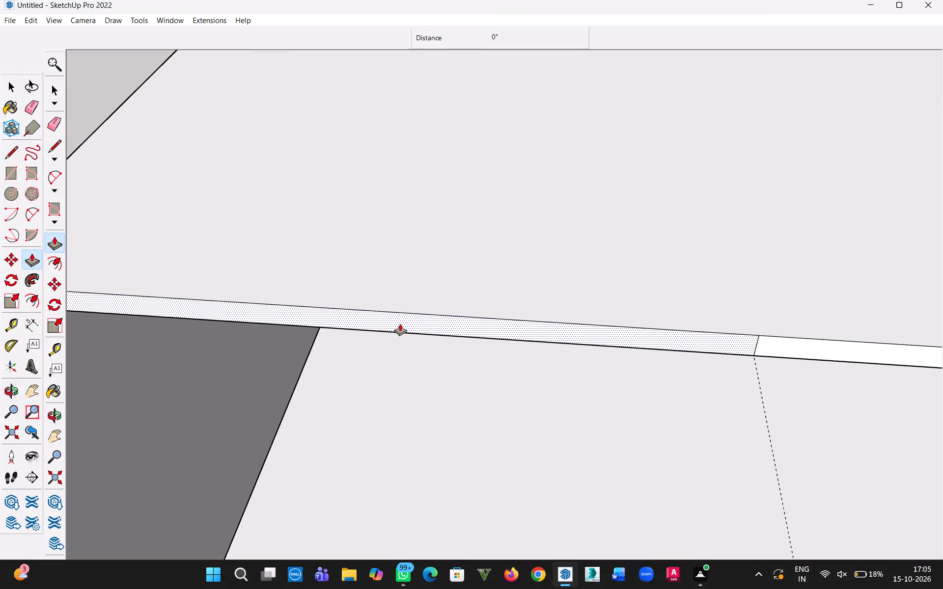
{"action": "scroll", "coordinate": [395, 375], "scroll_direction": "down", "scroll_amount": 19}
{"action": "key", "text": "h"}
{"action": "left_click_drag", "start_coordinate": [373, 433], "coordinate": [381, 421]}
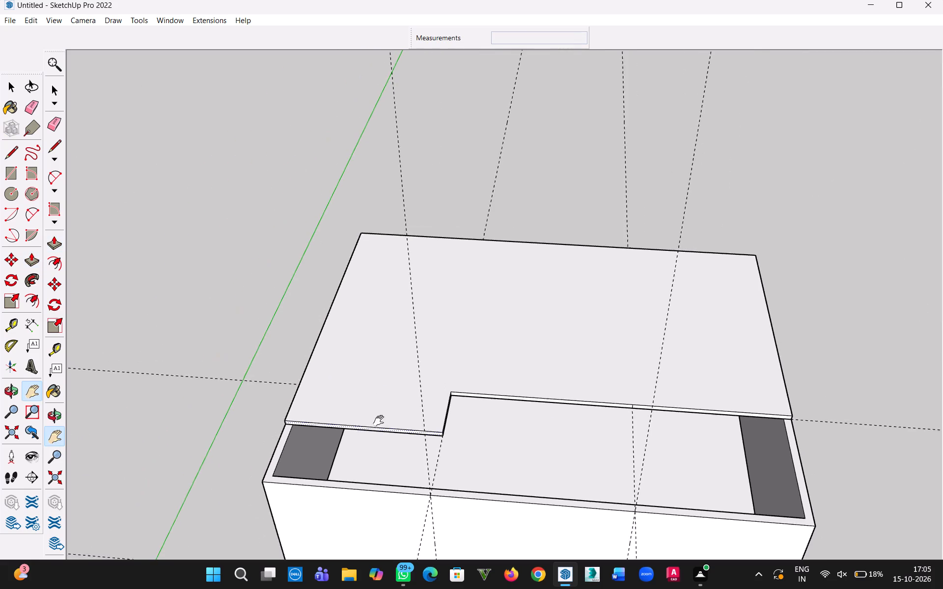
{"action": "left_click_drag", "start_coordinate": [381, 421], "coordinate": [410, 336]}
{"action": "key", "text": "Escape"}
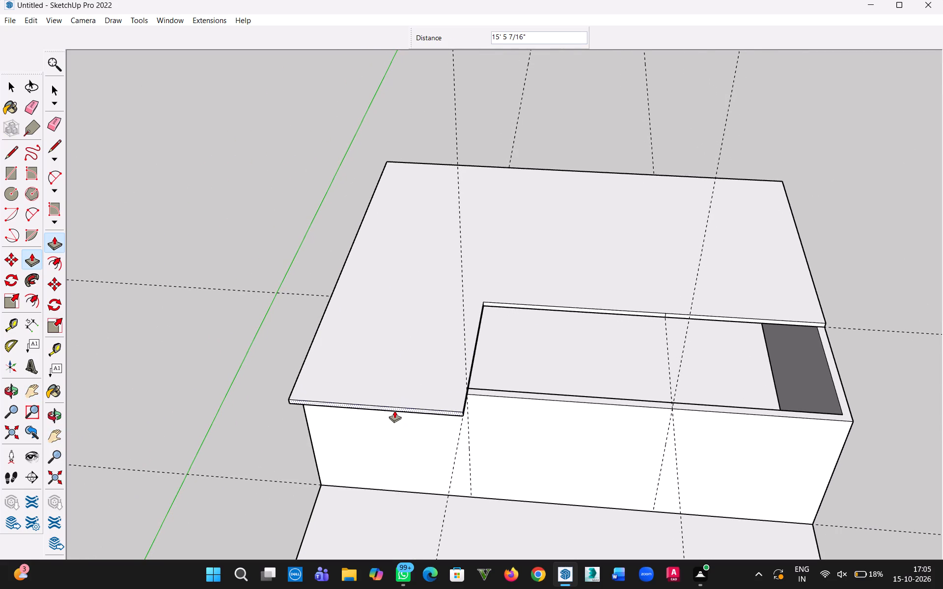
{"action": "left_click", "coordinate": [419, 447]}
{"action": "scroll", "coordinate": [741, 324], "scroll_direction": "up", "scroll_amount": 6}
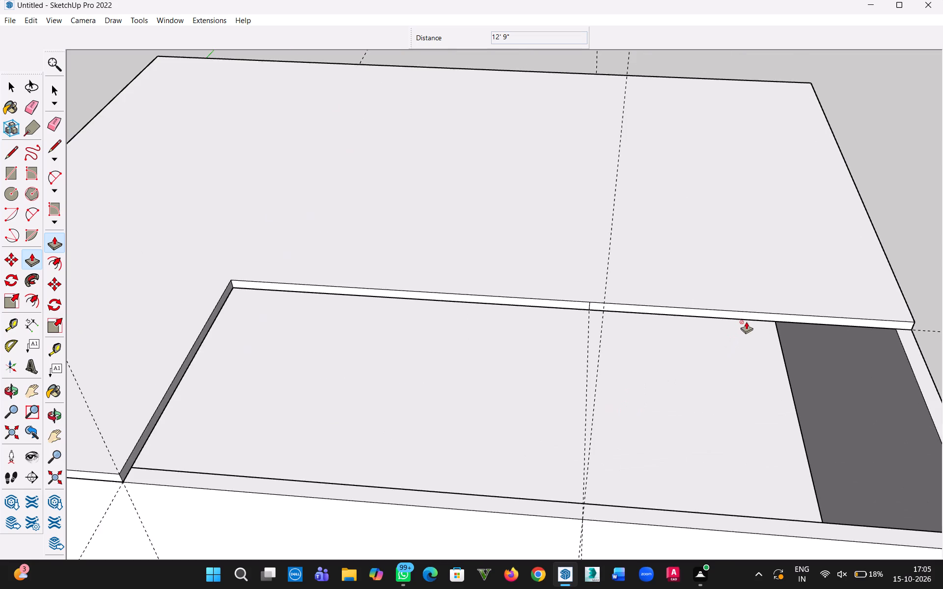
{"action": "double_click", "coordinate": [760, 314]}
Make the entire roof slab, with its open front centre bay, into a group.
{"action": "scroll", "coordinate": [726, 369], "scroll_direction": "down", "scroll_amount": 11}
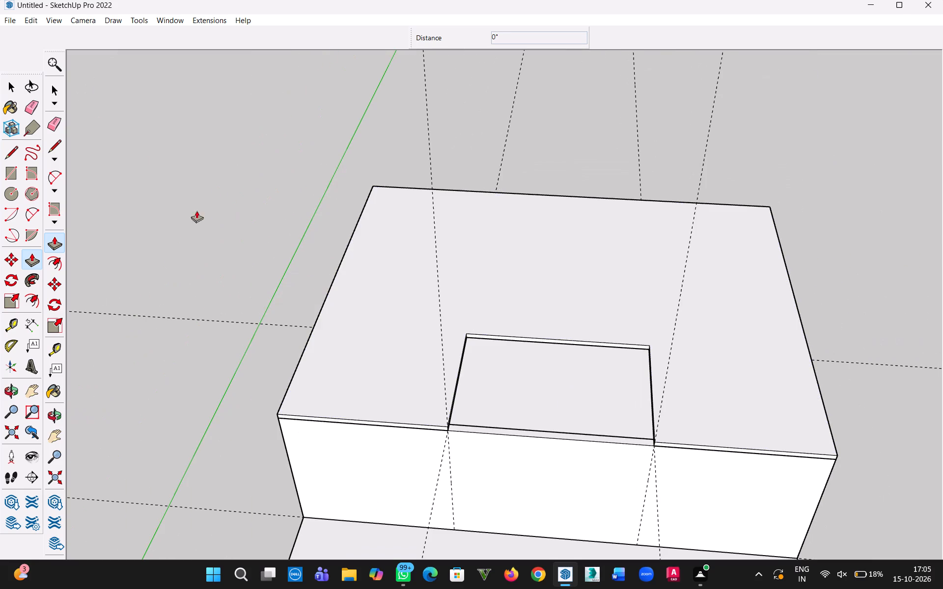
{"action": "left_click", "coordinate": [17, 91]}
{"action": "triple_click", "coordinate": [509, 311]}
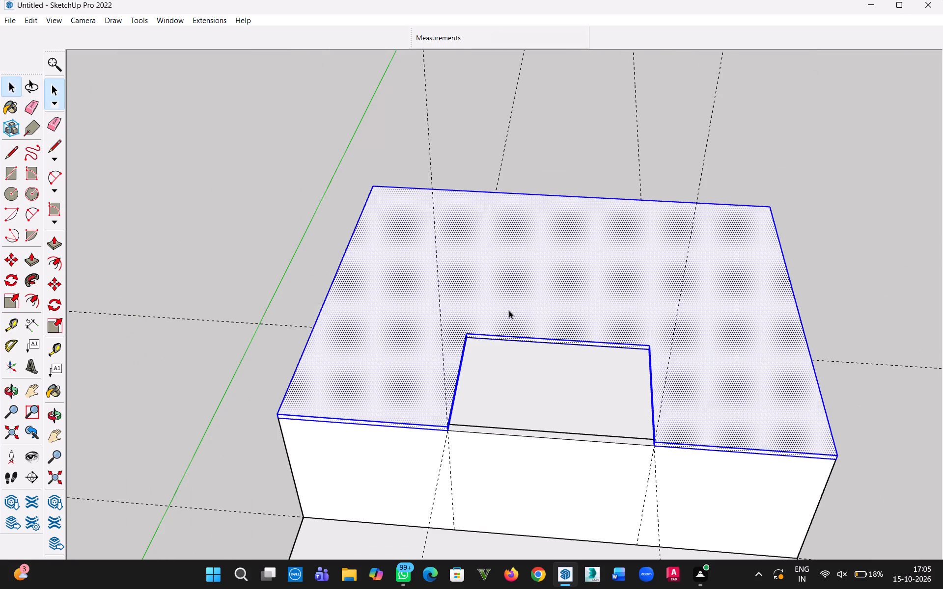
{"action": "right_click", "coordinate": [509, 310]}
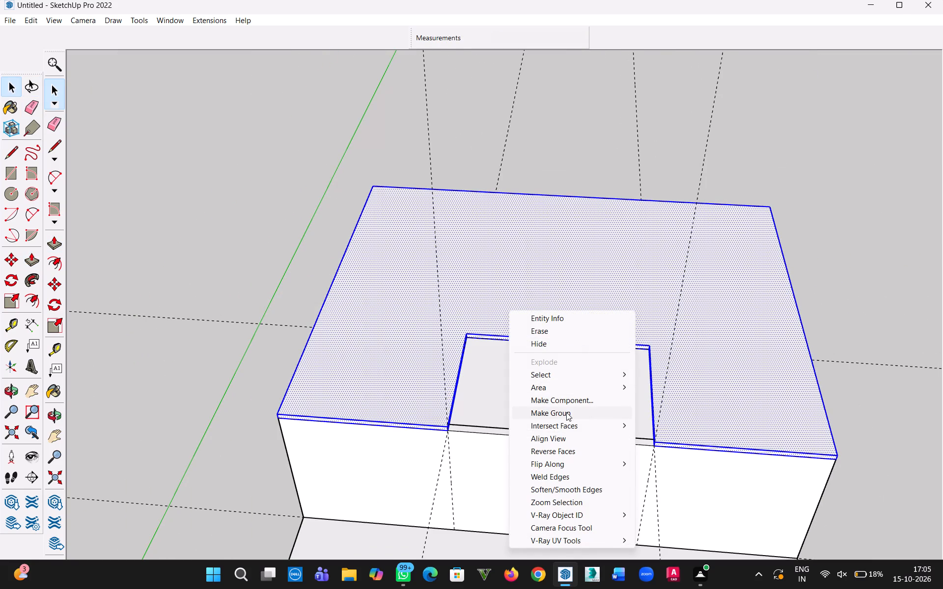
{"action": "left_click", "coordinate": [566, 412]}
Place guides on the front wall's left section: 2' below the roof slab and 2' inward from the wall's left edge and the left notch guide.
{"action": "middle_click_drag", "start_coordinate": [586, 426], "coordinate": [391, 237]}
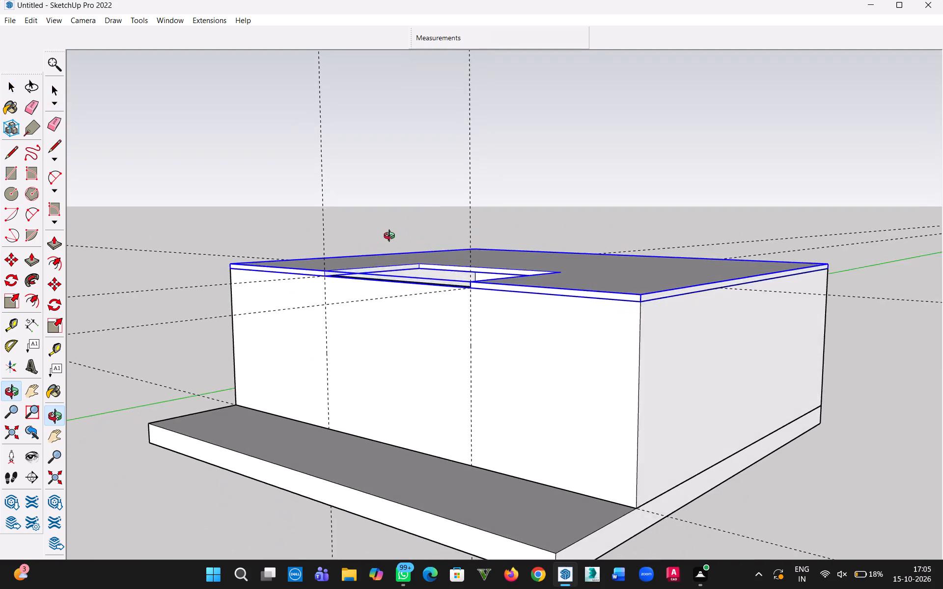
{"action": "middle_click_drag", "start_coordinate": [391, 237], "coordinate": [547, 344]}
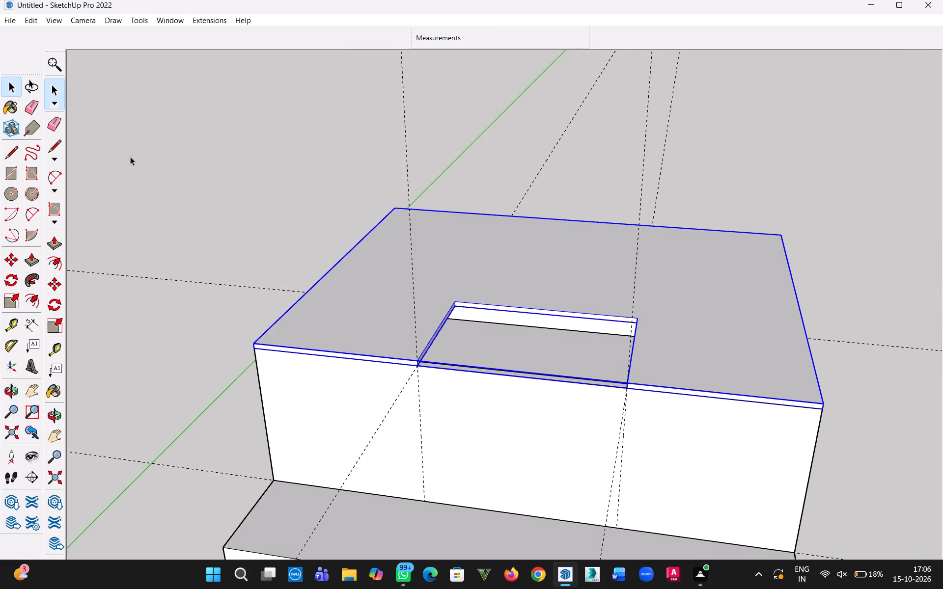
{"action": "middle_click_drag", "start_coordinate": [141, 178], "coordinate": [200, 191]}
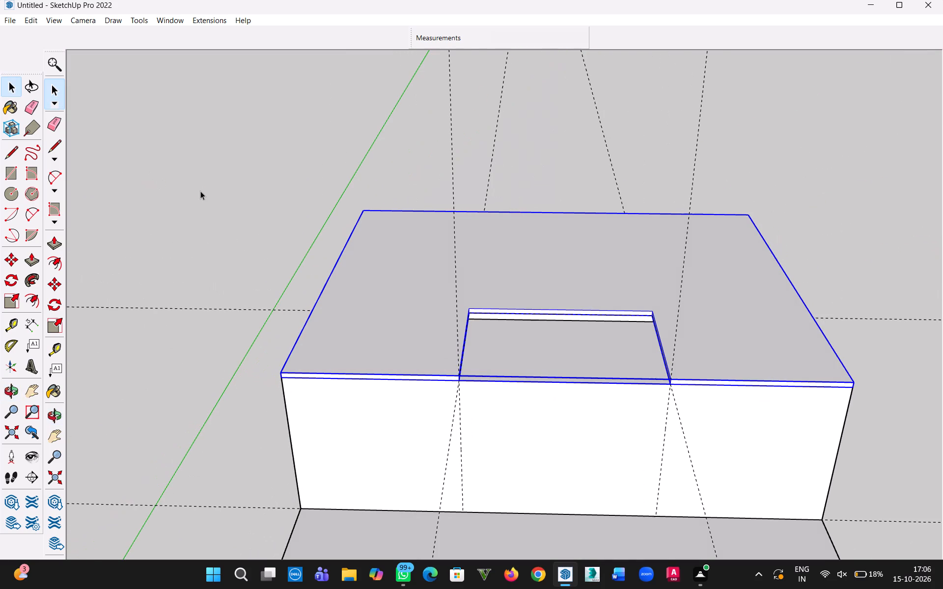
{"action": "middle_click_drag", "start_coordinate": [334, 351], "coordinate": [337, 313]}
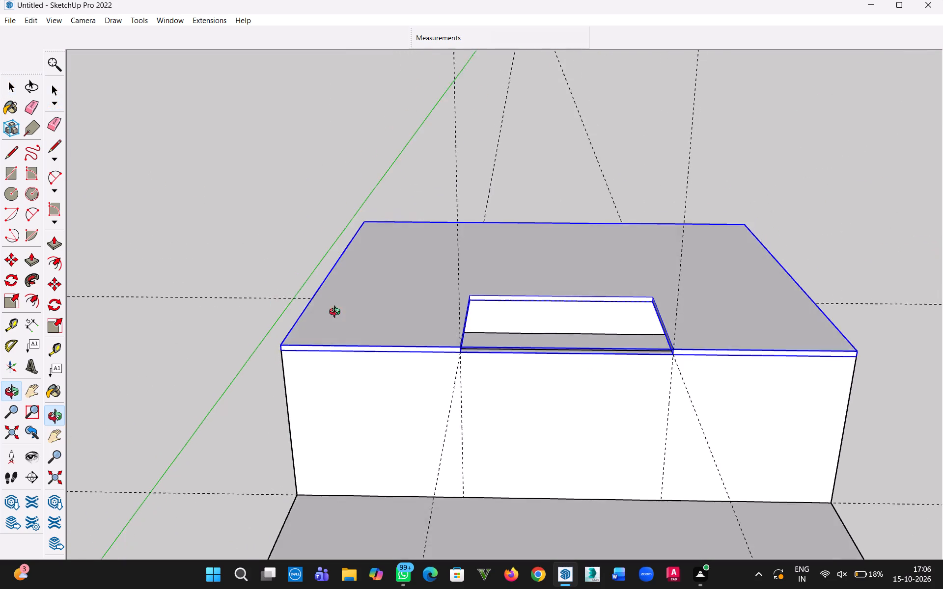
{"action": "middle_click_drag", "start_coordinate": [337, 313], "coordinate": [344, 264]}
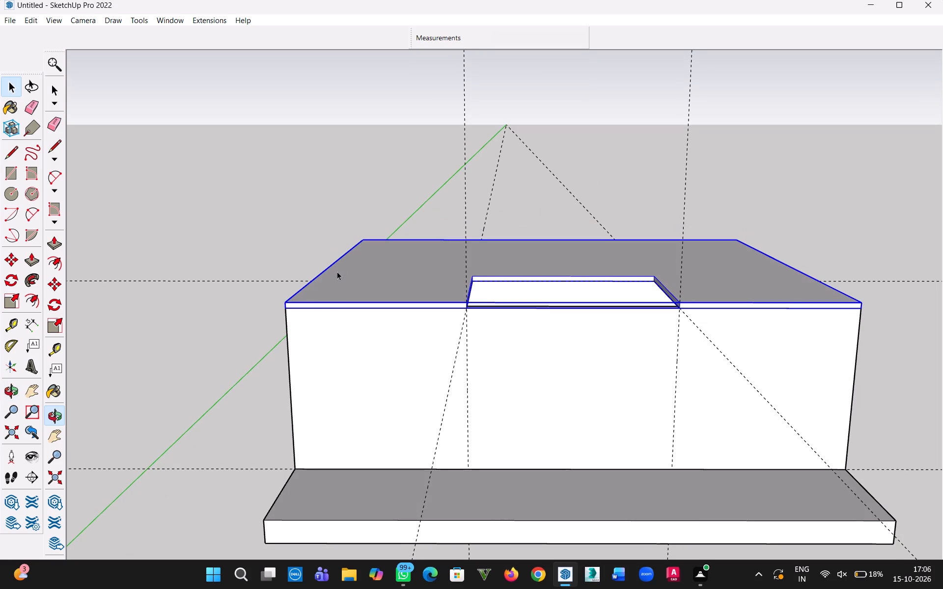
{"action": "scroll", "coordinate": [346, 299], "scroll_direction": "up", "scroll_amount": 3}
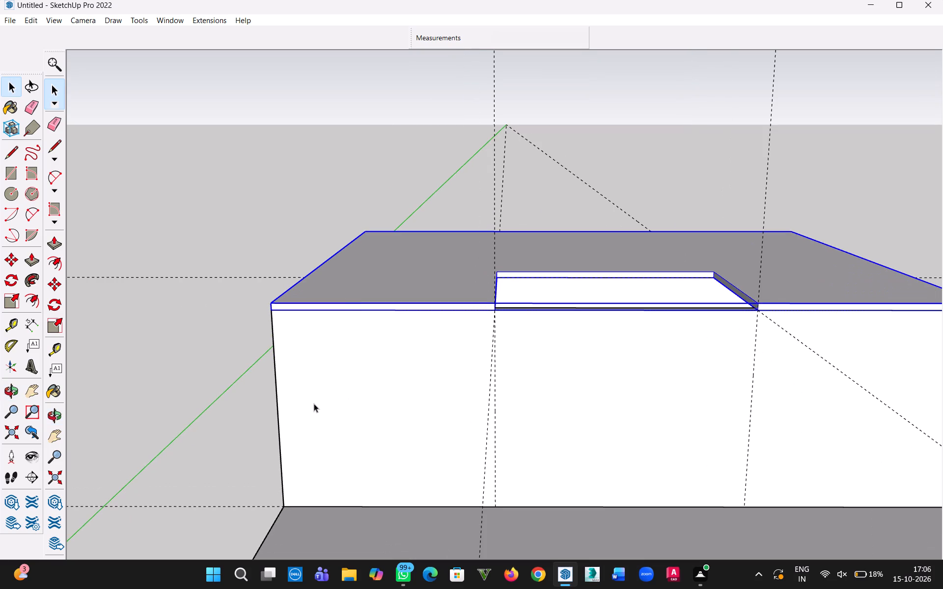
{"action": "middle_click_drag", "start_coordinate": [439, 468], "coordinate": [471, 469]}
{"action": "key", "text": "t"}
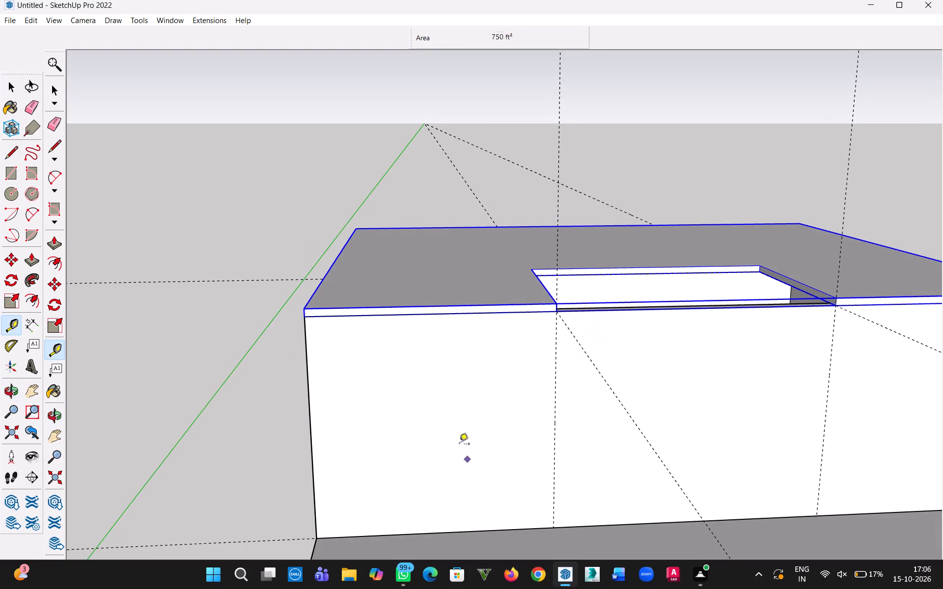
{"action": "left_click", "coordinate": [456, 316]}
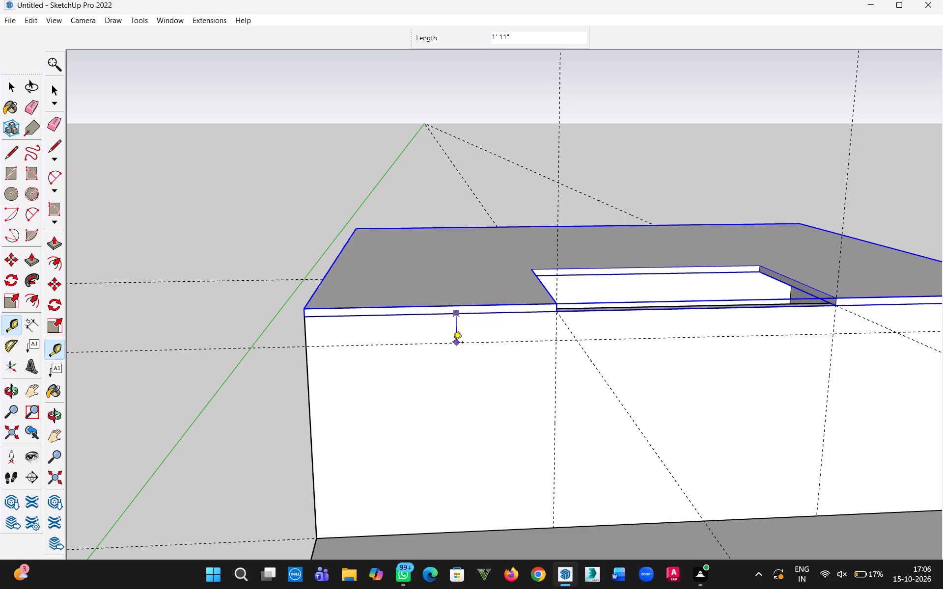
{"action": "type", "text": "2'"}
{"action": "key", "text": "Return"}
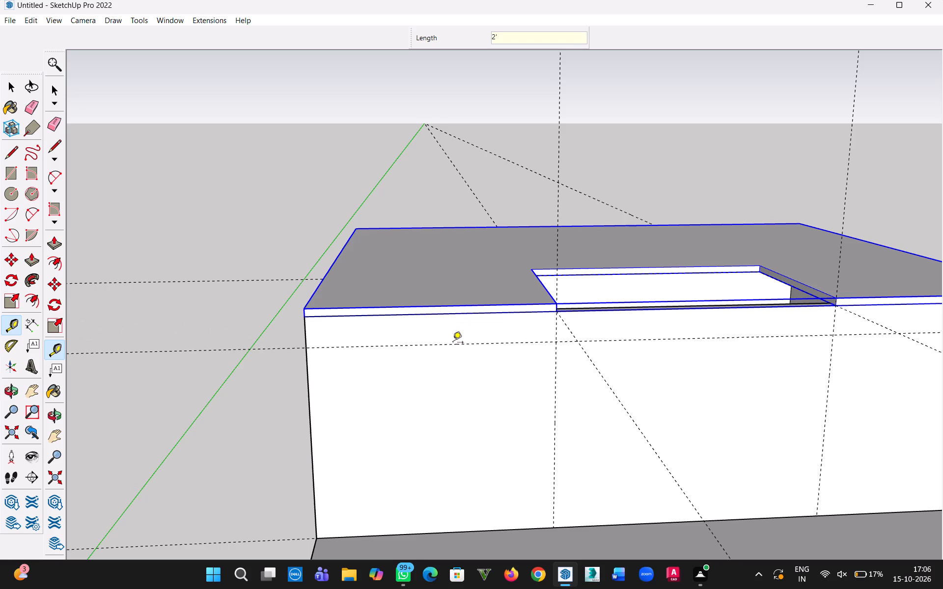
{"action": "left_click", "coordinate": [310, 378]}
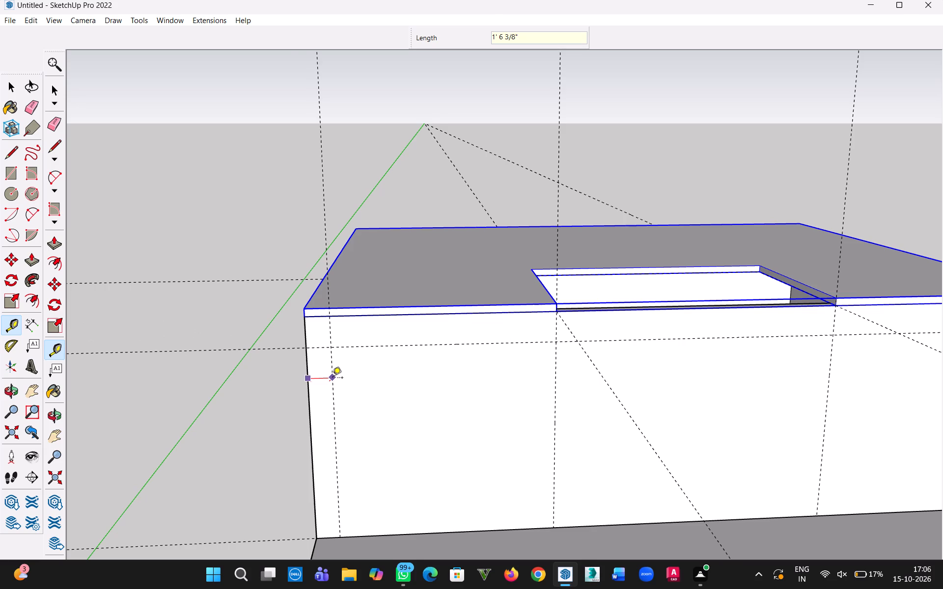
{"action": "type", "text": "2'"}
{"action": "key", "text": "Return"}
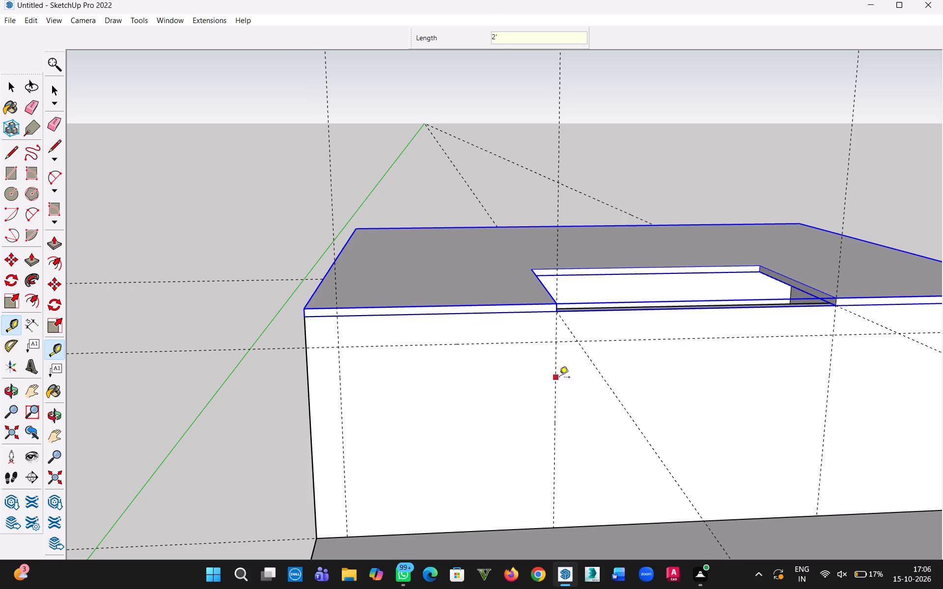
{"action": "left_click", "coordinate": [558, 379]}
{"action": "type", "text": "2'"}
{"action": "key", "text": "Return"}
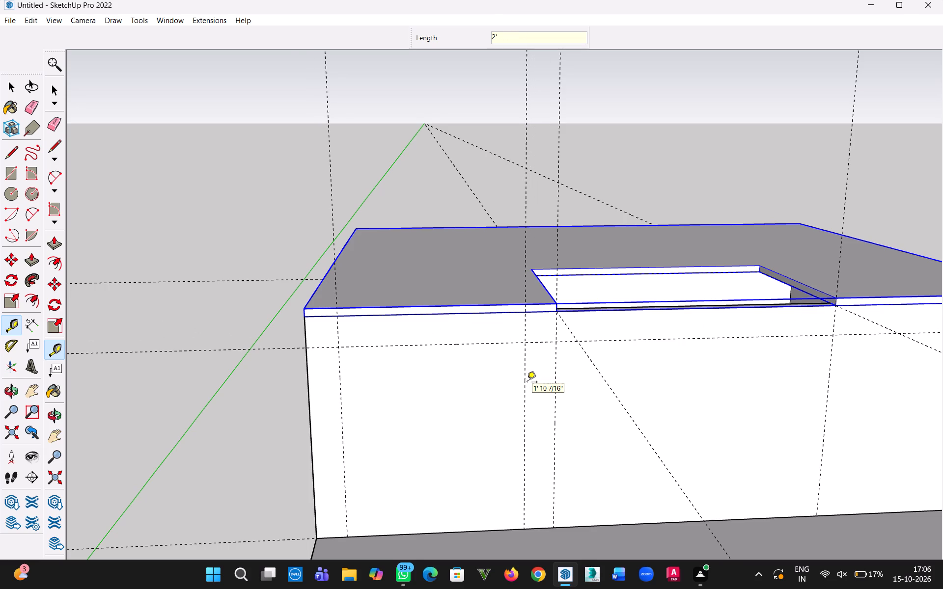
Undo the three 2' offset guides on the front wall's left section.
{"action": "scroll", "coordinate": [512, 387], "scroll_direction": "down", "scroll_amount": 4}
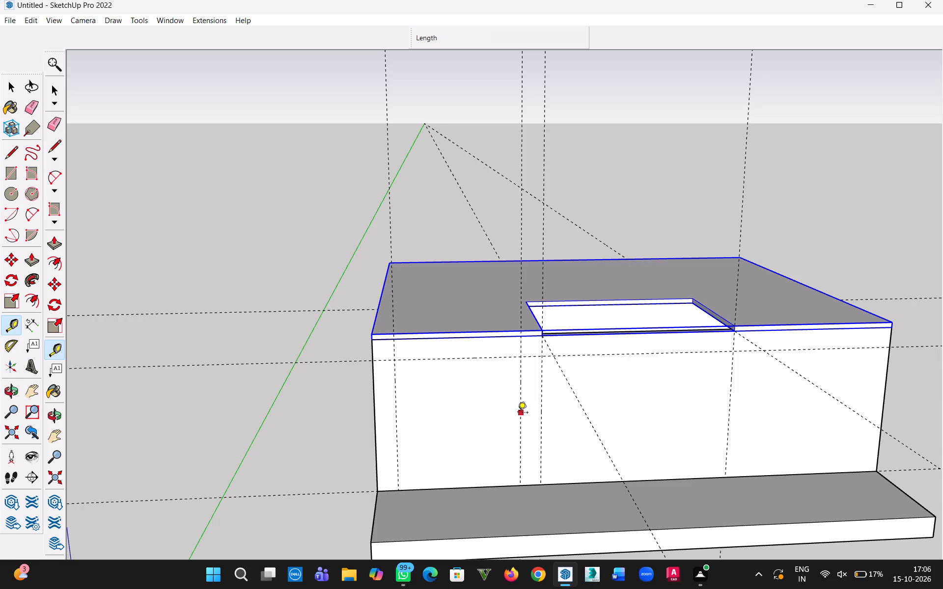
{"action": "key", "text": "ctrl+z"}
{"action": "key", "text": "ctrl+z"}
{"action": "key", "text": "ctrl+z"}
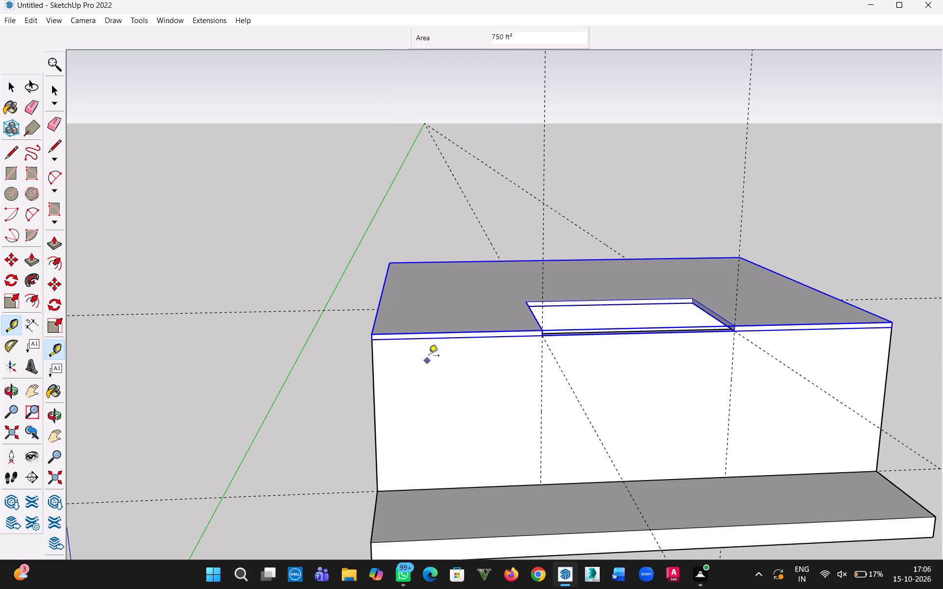
Deselect the roof slab and place a horizontal guide on the front wall 3' below the slab's bottom edge.
{"action": "left_click", "coordinate": [11, 89]}
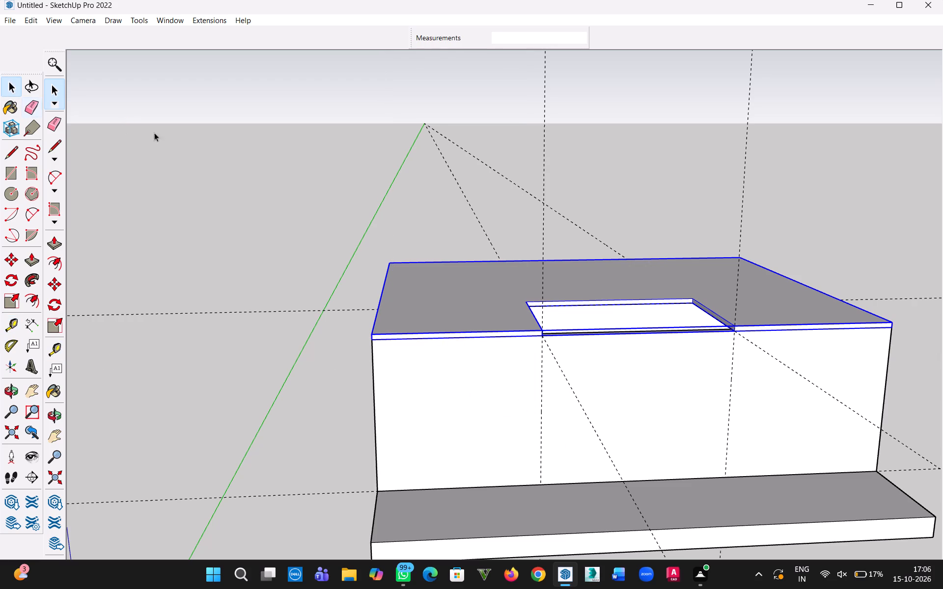
{"action": "left_click", "coordinate": [165, 135]}
{"action": "scroll", "coordinate": [404, 292], "scroll_direction": "up", "scroll_amount": 4}
{"action": "scroll", "coordinate": [476, 343], "scroll_direction": "up", "scroll_amount": 2}
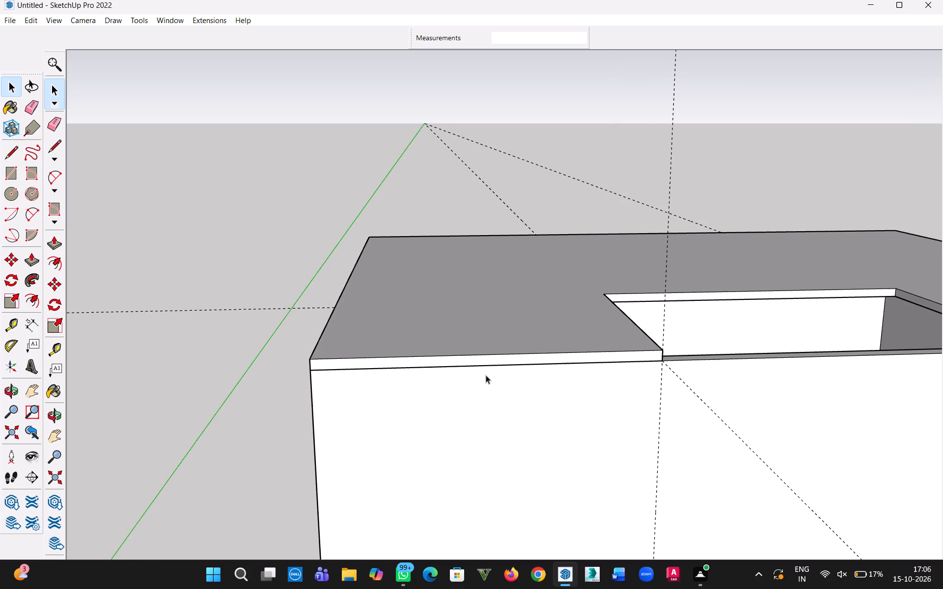
{"action": "key", "text": "t"}
{"action": "left_click", "coordinate": [503, 368]}
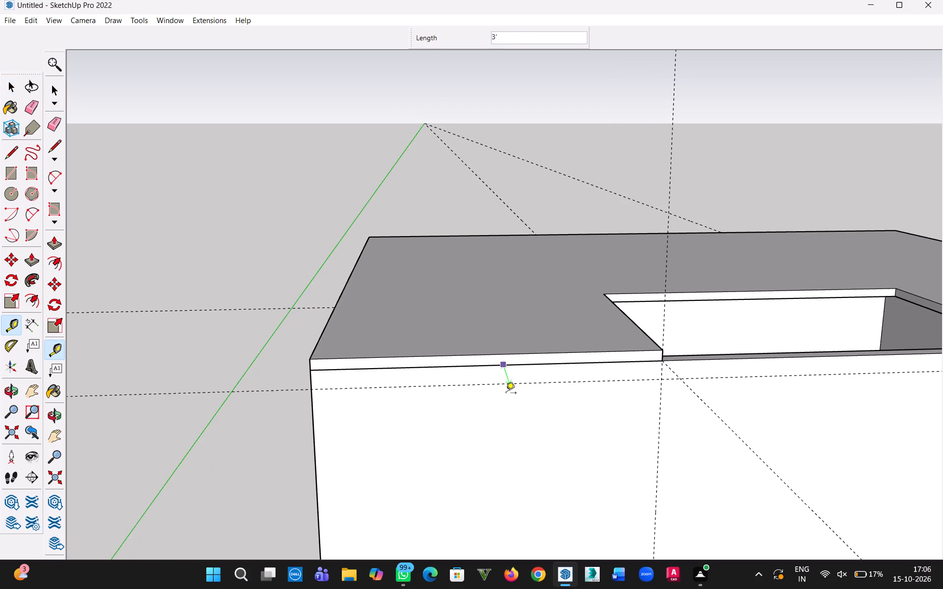
{"action": "type", "text": "3'"}
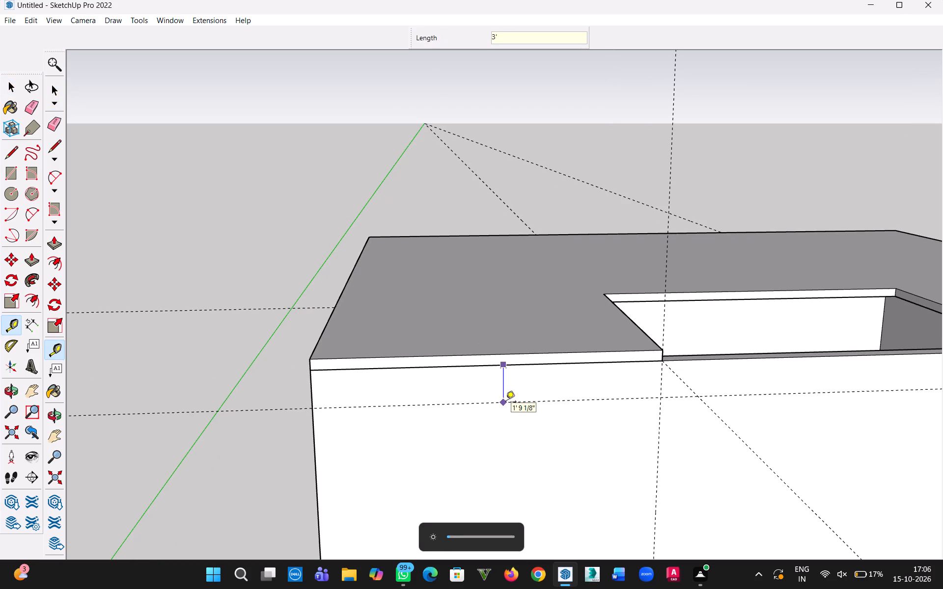
{"action": "key", "text": "Return"}
Place two vertical guides on the front wall's left section, 3' inward from the wall's left edge and from the left notch guide.
{"action": "key", "text": "h"}
{"action": "left_click_drag", "start_coordinate": [477, 449], "coordinate": [548, 248]}
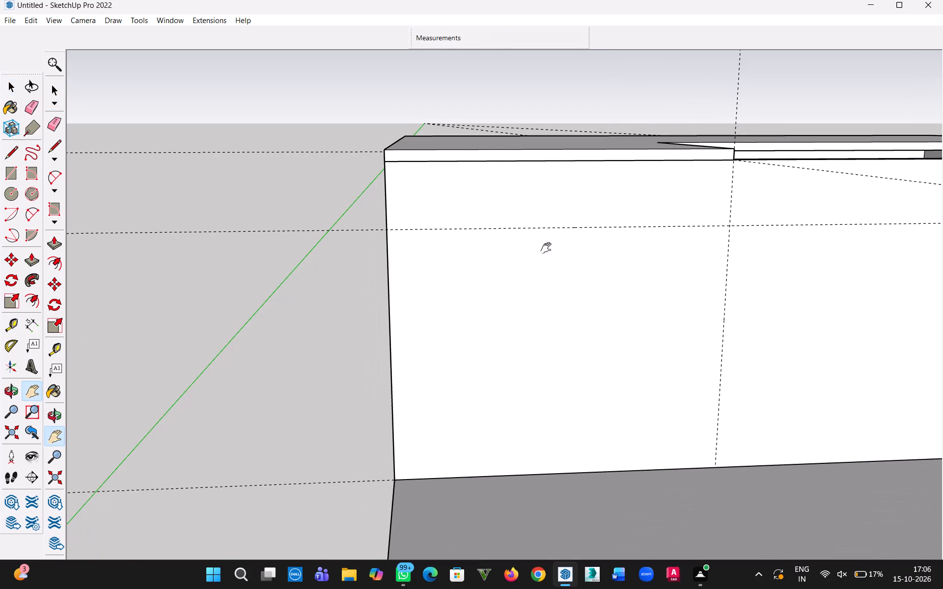
{"action": "left_click_drag", "start_coordinate": [548, 248], "coordinate": [548, 249]}
{"action": "key", "text": "Escape"}
{"action": "left_click", "coordinate": [390, 314]}
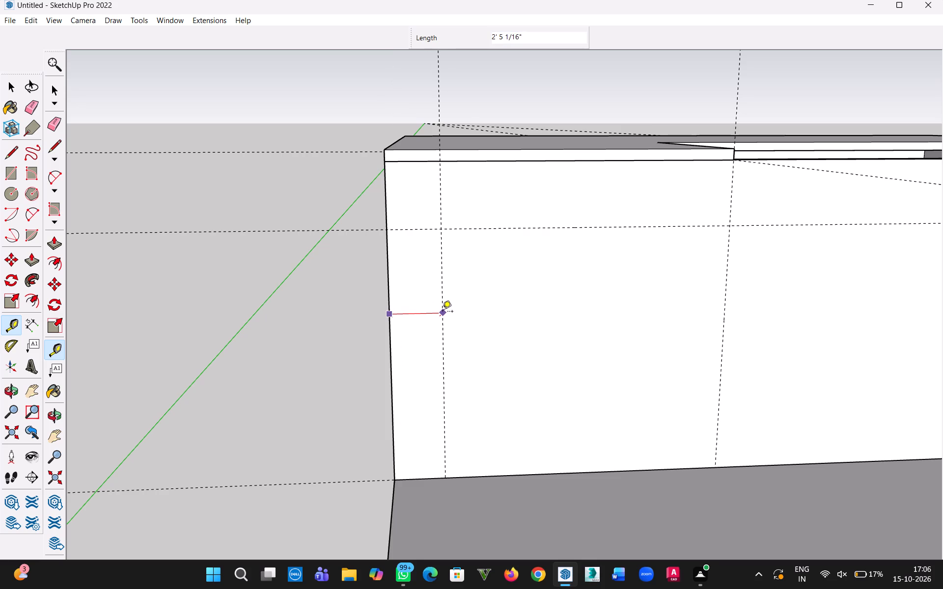
{"action": "type", "text": "3'"}
{"action": "key", "text": "Return"}
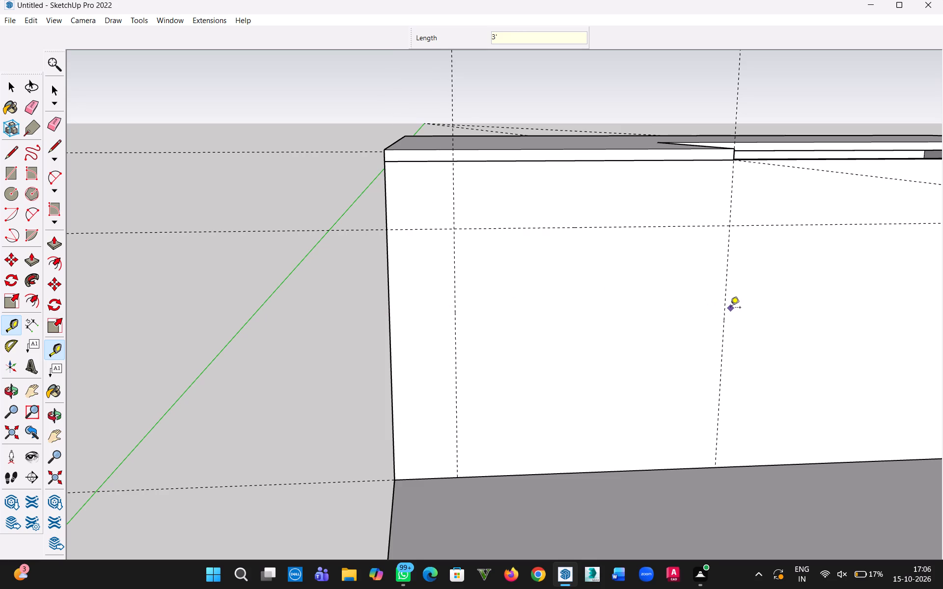
{"action": "left_click", "coordinate": [726, 308]}
{"action": "type", "text": "3'"}
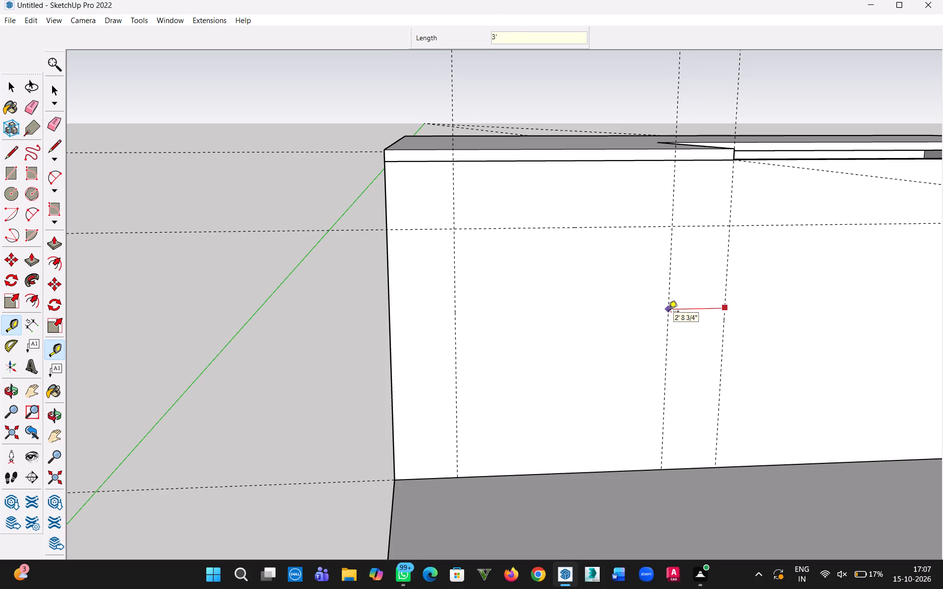
{"action": "key", "text": "Return"}
Save the model as ELEVATION 8 DUPLEX in the WORK26 folder on the Desktop.
{"action": "key", "text": "ctrl+s"}
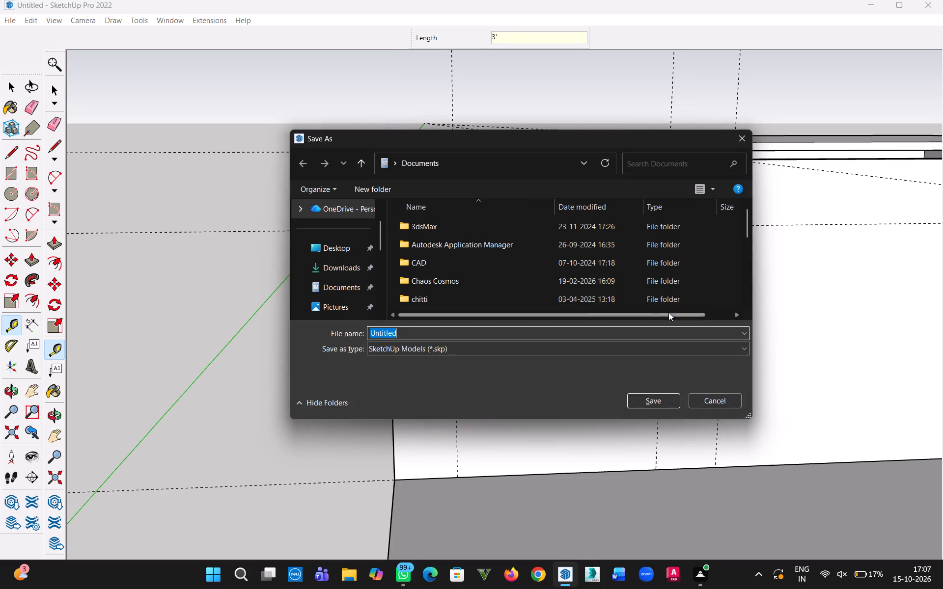
{"action": "left_click", "coordinate": [351, 254]}
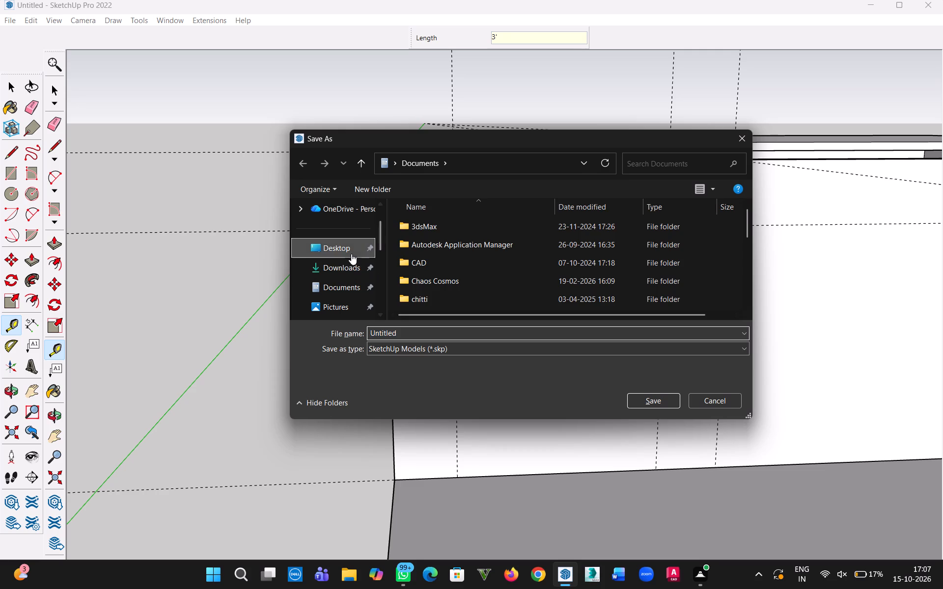
{"action": "double_click", "coordinate": [434, 247]}
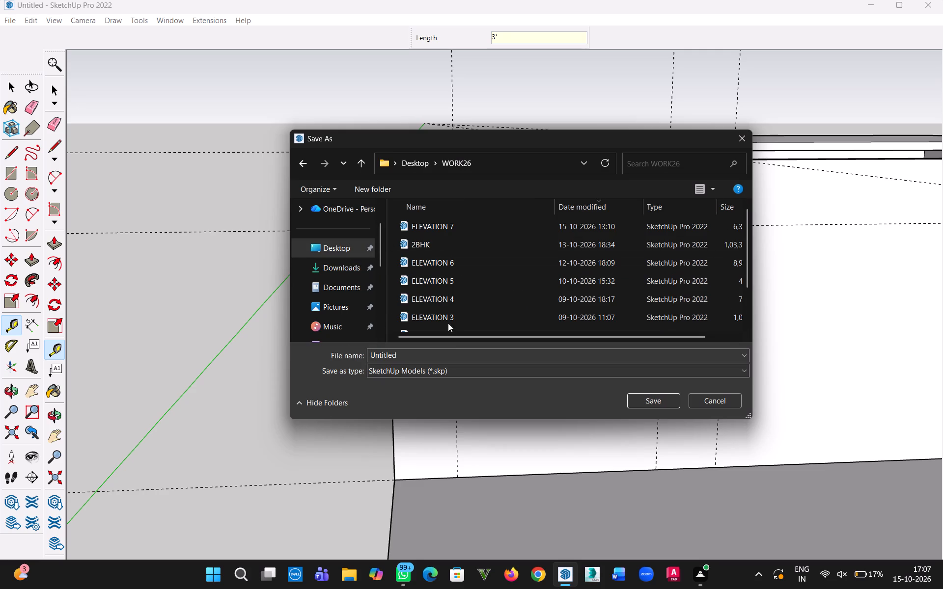
{"action": "left_click", "coordinate": [444, 355]}
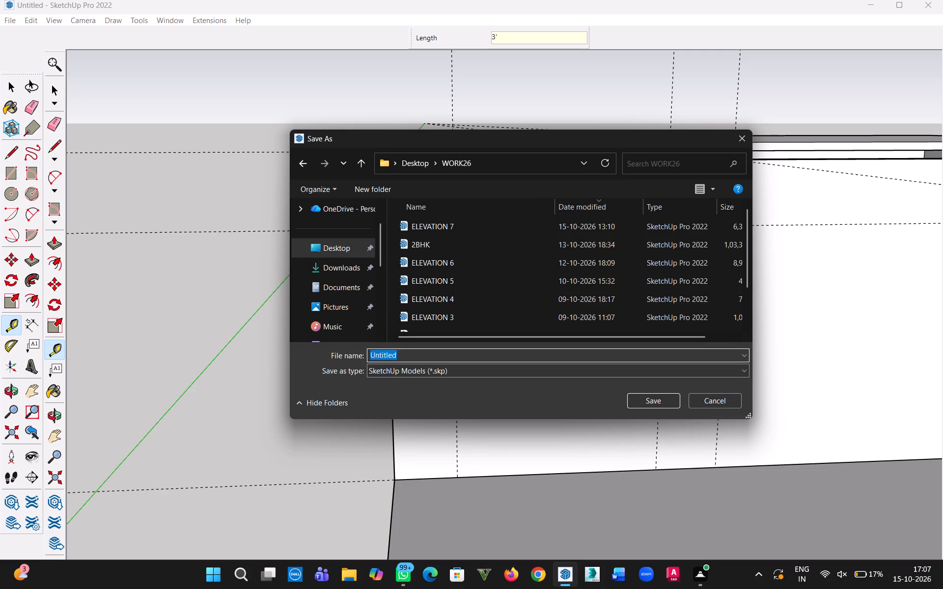
{"action": "type", "text": "ELEVATION 8 DUPLEX"}
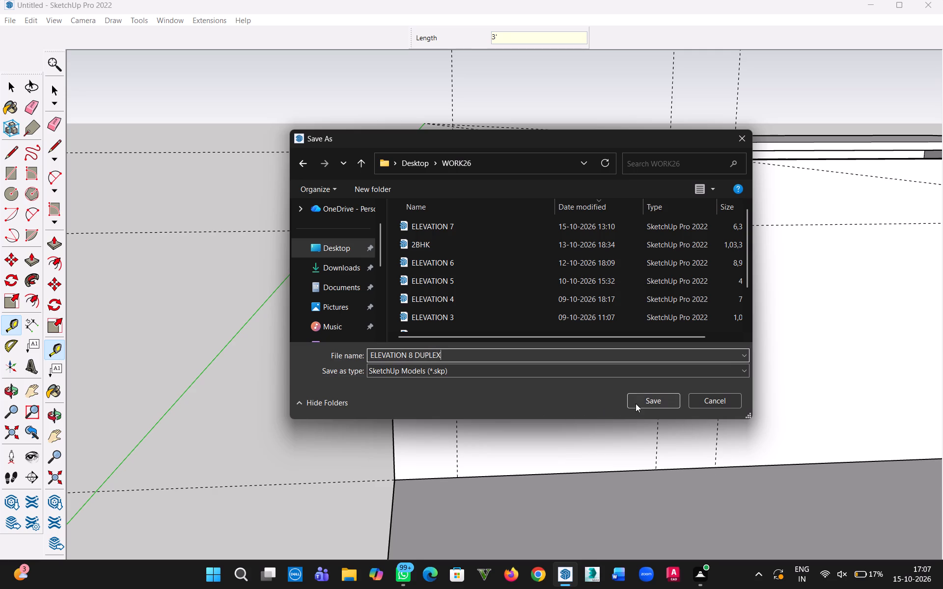
{"action": "left_click", "coordinate": [637, 404]}
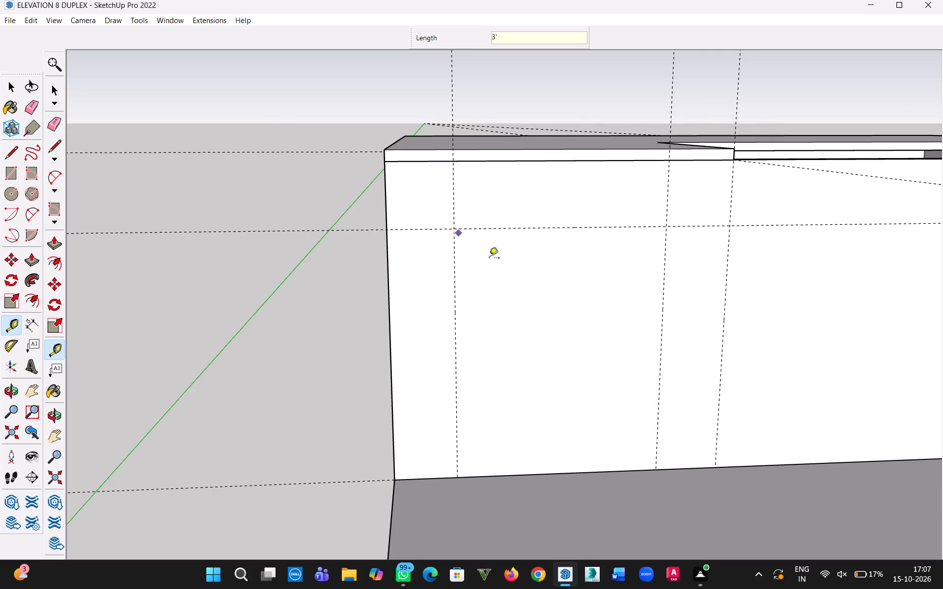
Place two vertical guides on the front wall's right section, 3' inward from the right notch guide and from the wall's right edge.
{"action": "scroll", "coordinate": [536, 294], "scroll_direction": "down", "scroll_amount": 5}
{"action": "key", "text": "h"}
{"action": "left_click_drag", "start_coordinate": [582, 318], "coordinate": [261, 334]}
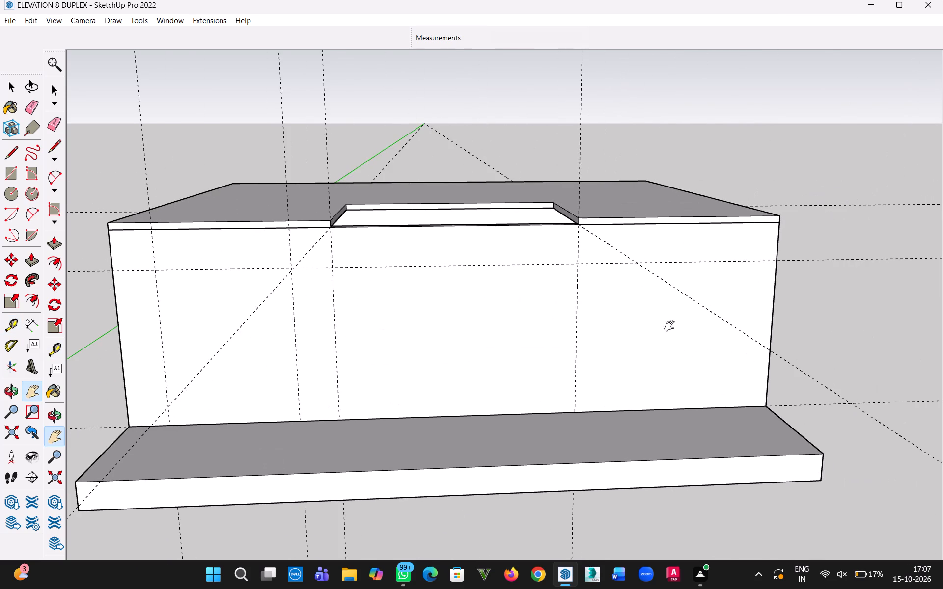
{"action": "left_click_drag", "start_coordinate": [671, 327], "coordinate": [585, 331]}
{"action": "key", "text": "Escape"}
{"action": "key", "text": "t"}
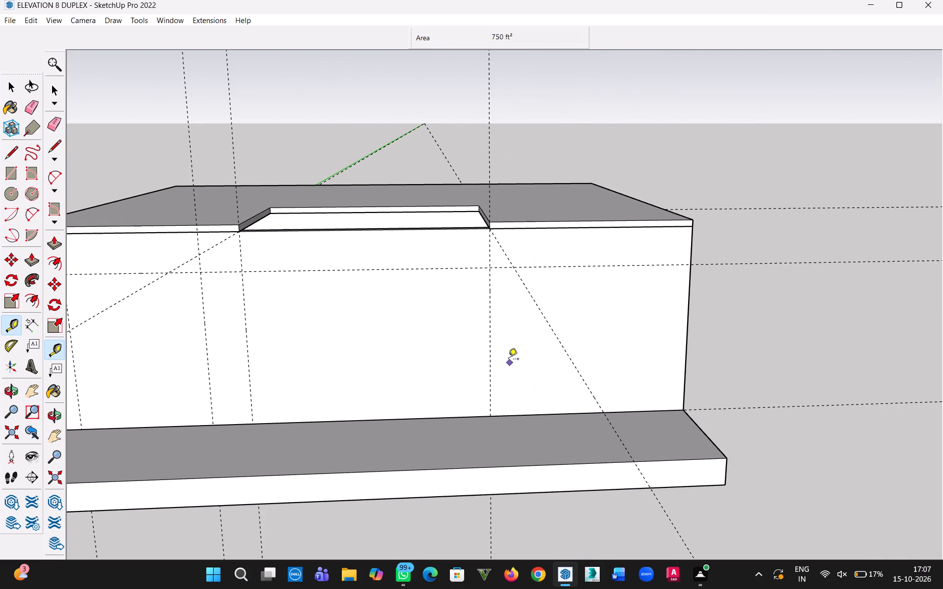
{"action": "left_click", "coordinate": [490, 347]}
{"action": "type", "text": "3'"}
{"action": "key", "text": "Return"}
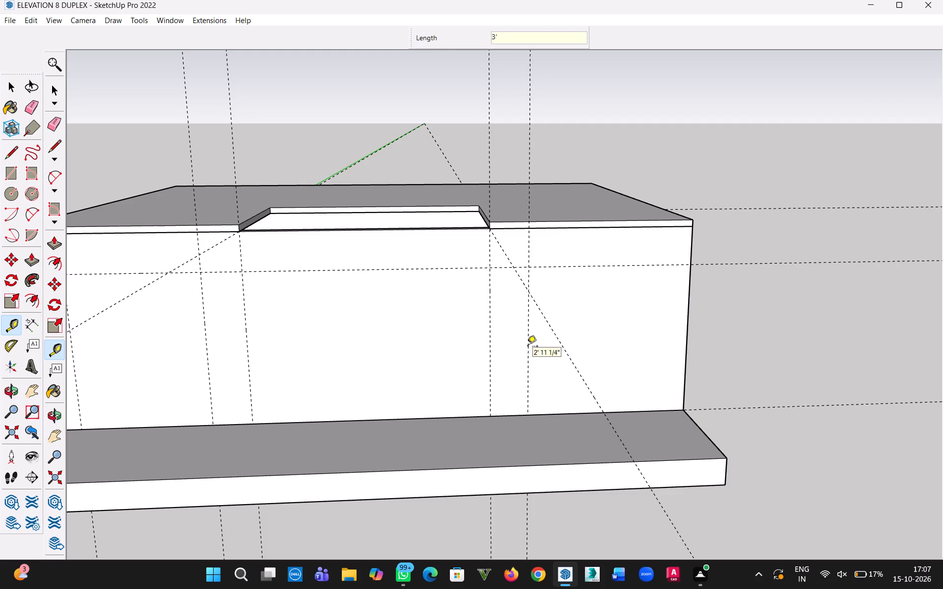
{"action": "left_click", "coordinate": [687, 330]}
{"action": "key", "text": "3"}
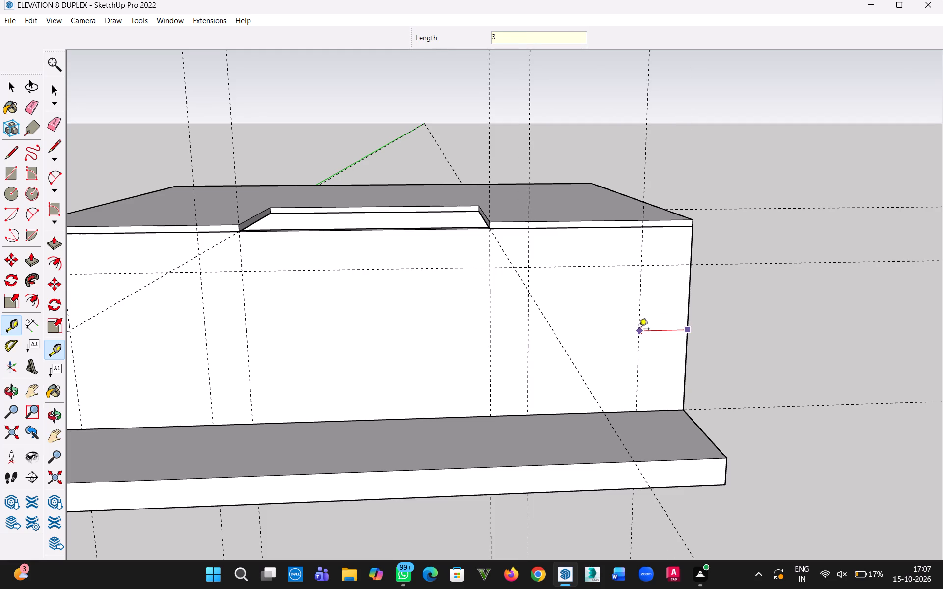
{"action": "key", "text": "apostrophe"}
{"action": "key", "text": "Return"}
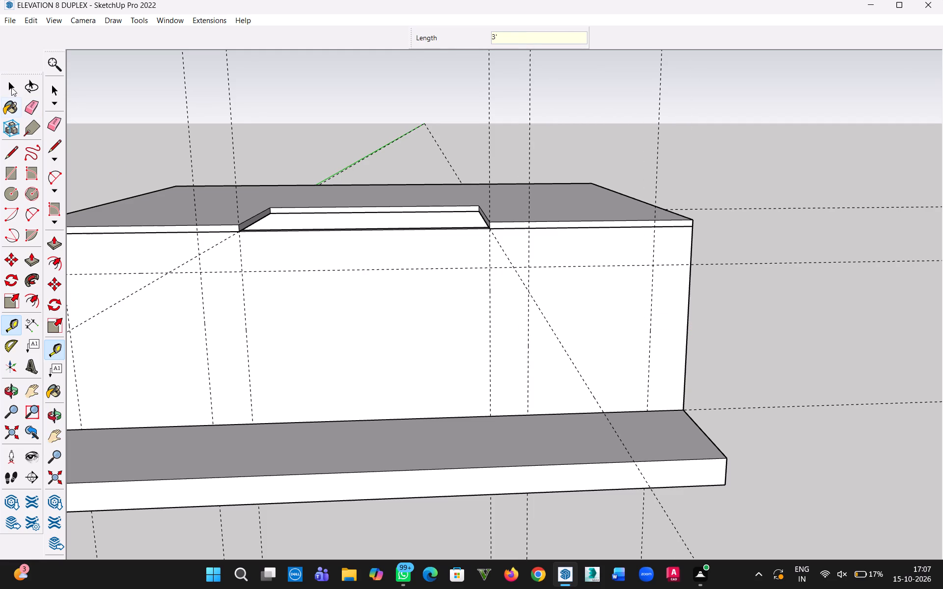
{"action": "left_click", "coordinate": [11, 87]}
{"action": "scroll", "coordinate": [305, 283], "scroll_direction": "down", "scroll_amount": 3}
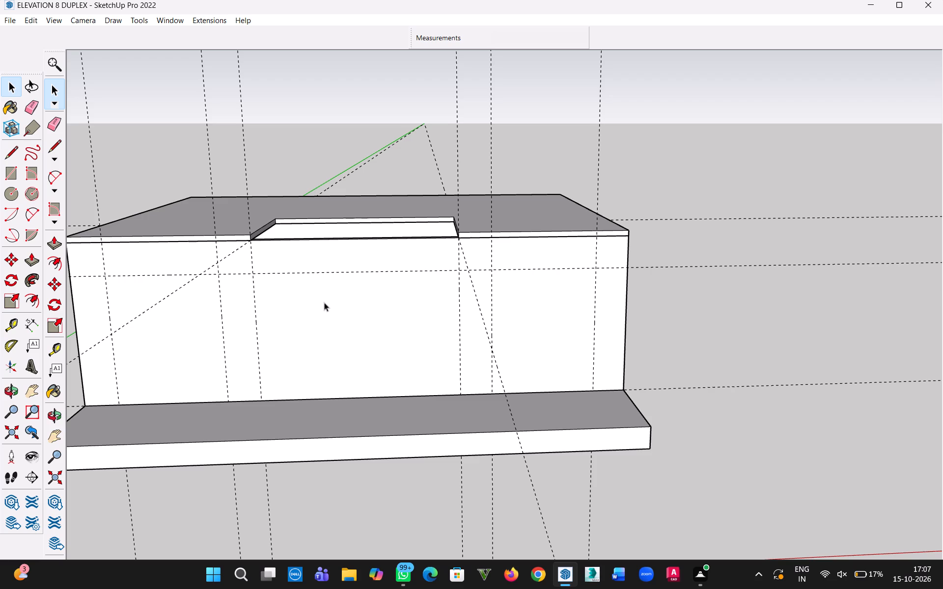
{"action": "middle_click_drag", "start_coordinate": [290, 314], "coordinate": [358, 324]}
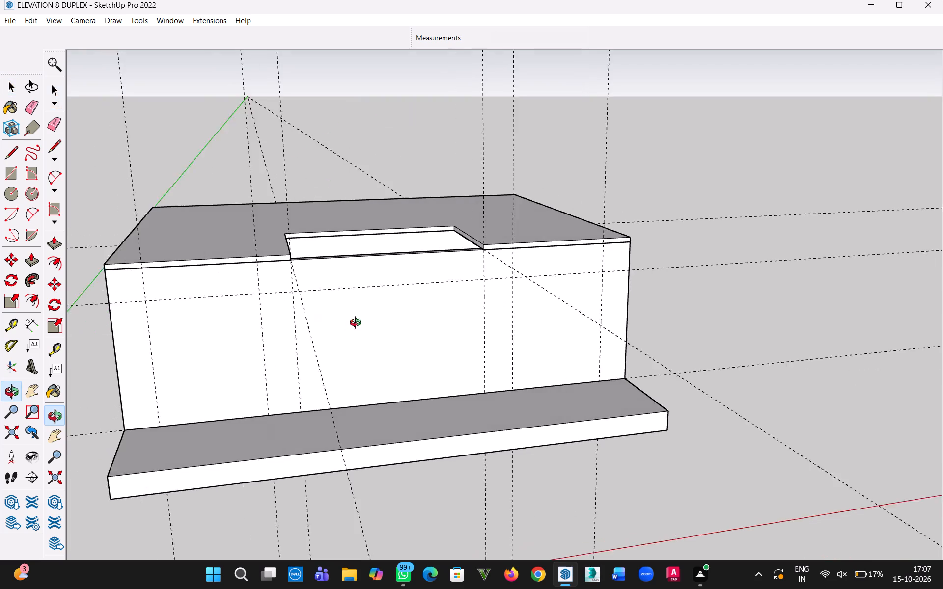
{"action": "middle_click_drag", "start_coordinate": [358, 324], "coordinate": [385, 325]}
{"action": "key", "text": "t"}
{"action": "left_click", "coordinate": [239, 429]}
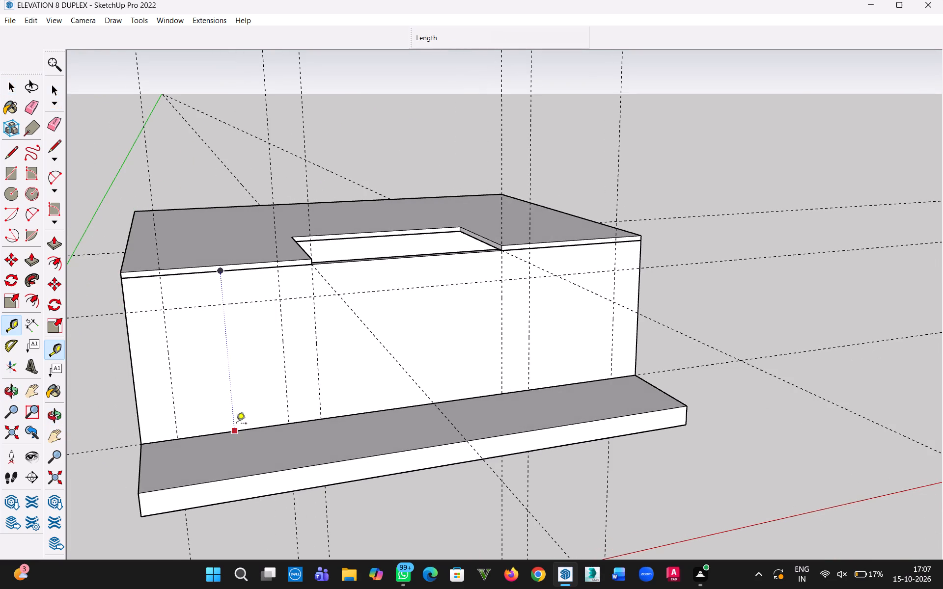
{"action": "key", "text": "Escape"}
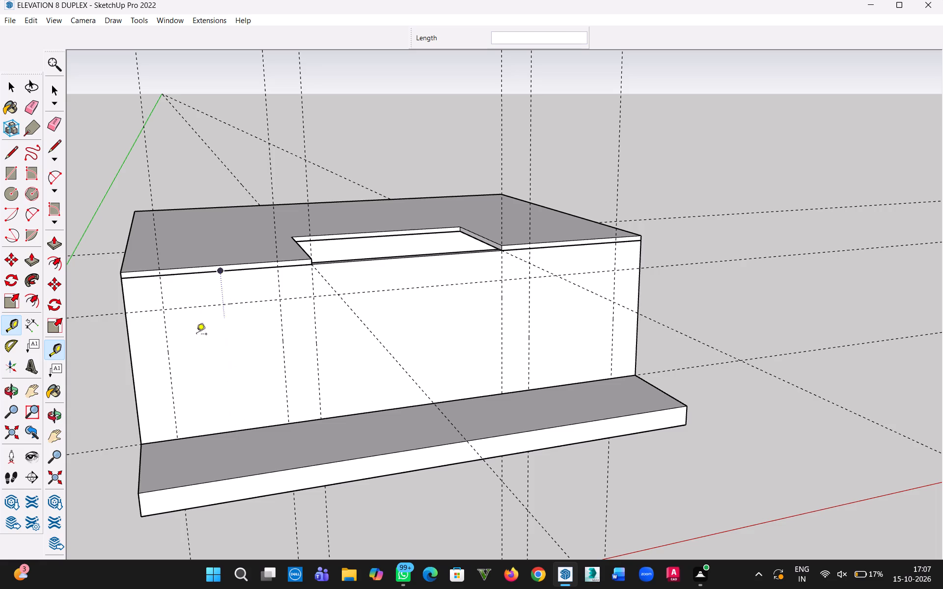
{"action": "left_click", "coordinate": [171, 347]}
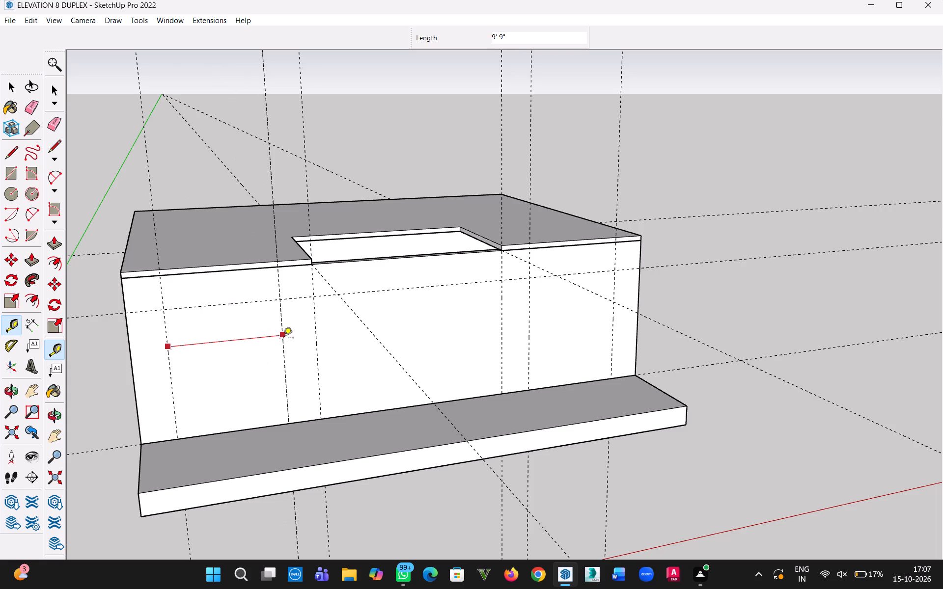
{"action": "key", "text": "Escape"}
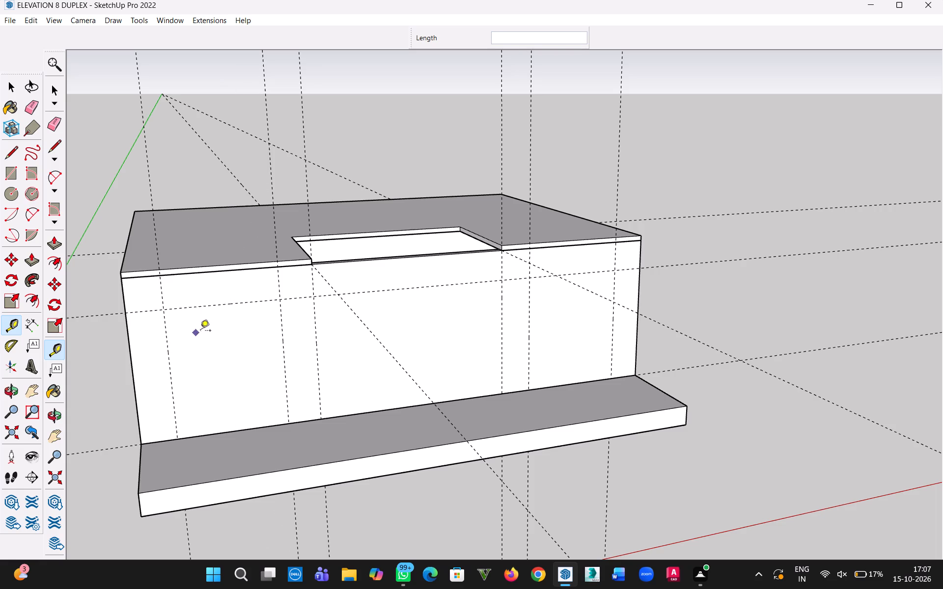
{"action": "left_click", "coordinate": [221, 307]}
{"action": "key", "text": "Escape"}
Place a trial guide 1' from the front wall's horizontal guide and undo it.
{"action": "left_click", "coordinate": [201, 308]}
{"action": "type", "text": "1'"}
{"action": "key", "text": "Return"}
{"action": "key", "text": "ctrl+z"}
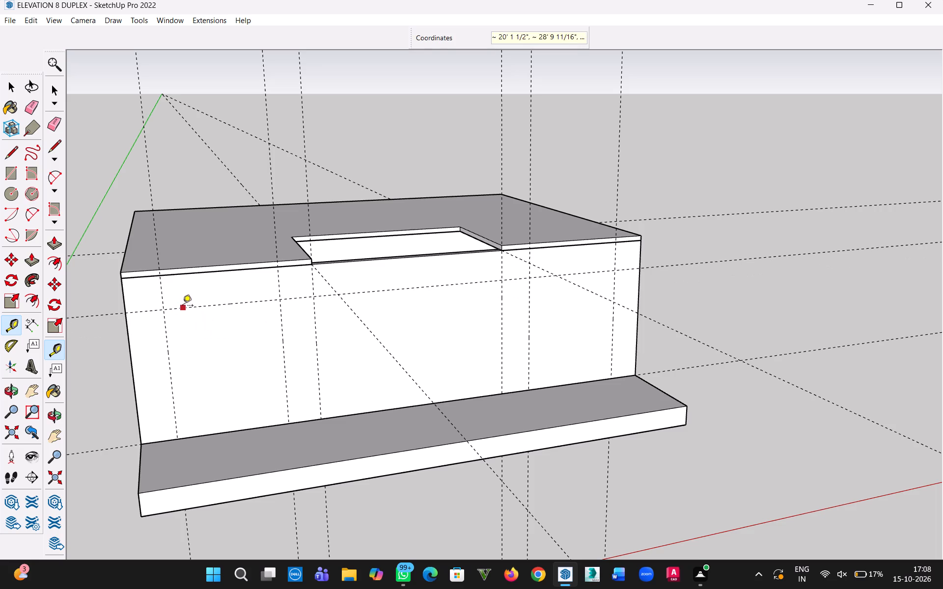
Place a second horizontal guide on the front wall 1' below the existing horizontal guide.
{"action": "left_click", "coordinate": [183, 306]}
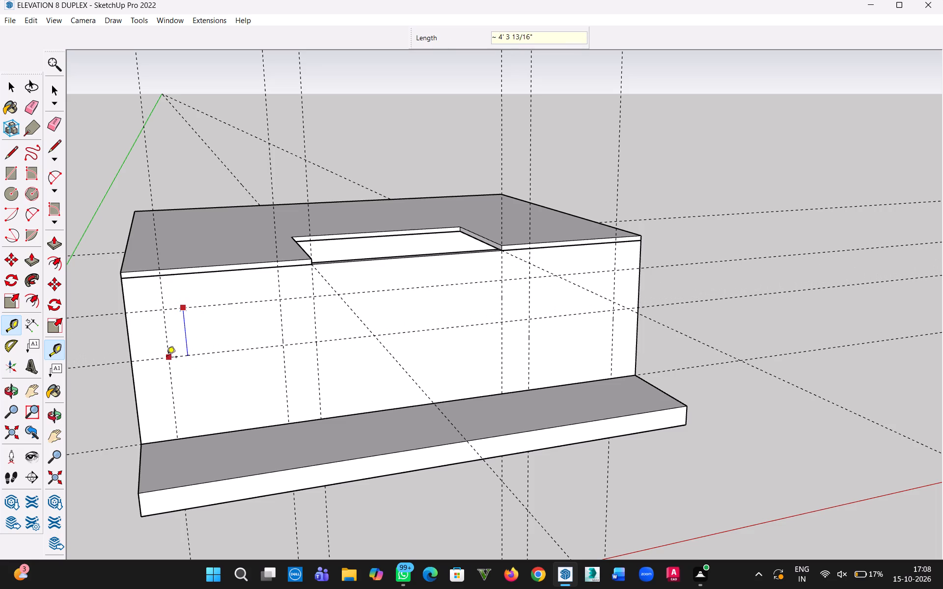
{"action": "type", "text": "1'"}
{"action": "key", "text": "Return"}
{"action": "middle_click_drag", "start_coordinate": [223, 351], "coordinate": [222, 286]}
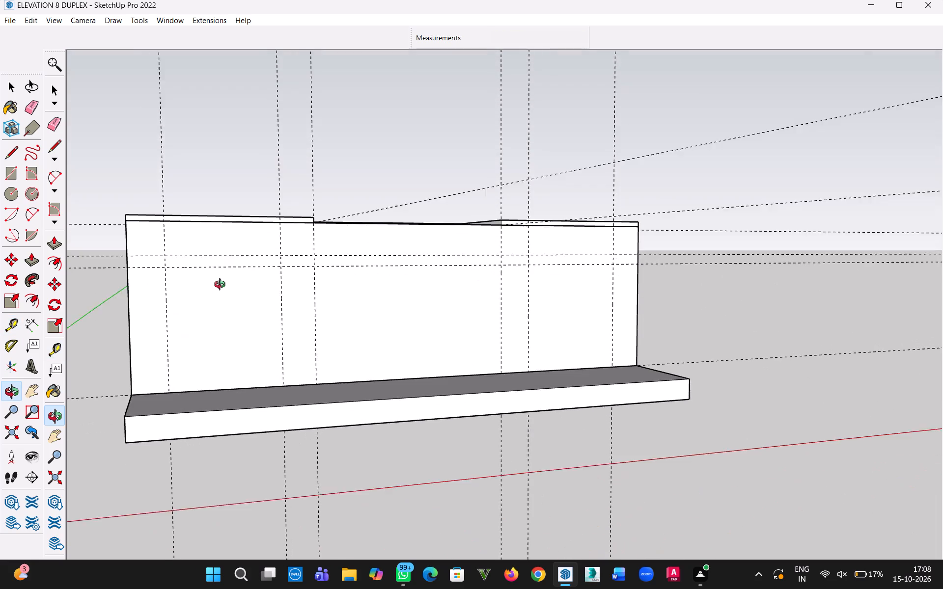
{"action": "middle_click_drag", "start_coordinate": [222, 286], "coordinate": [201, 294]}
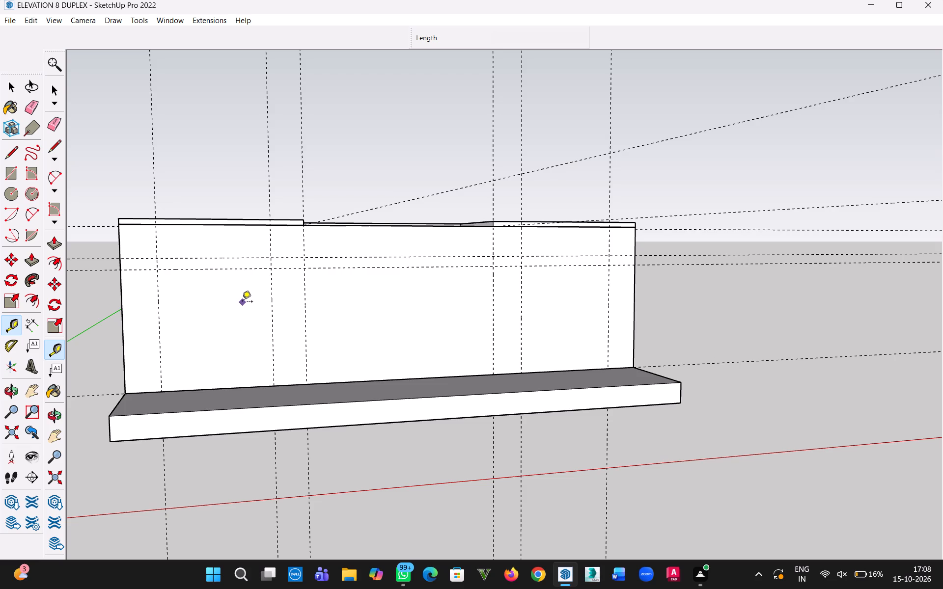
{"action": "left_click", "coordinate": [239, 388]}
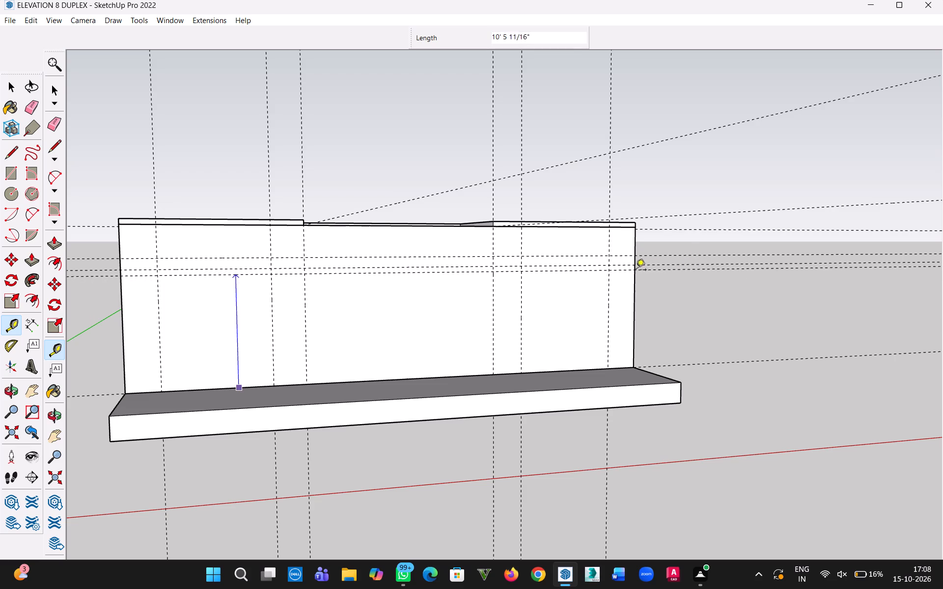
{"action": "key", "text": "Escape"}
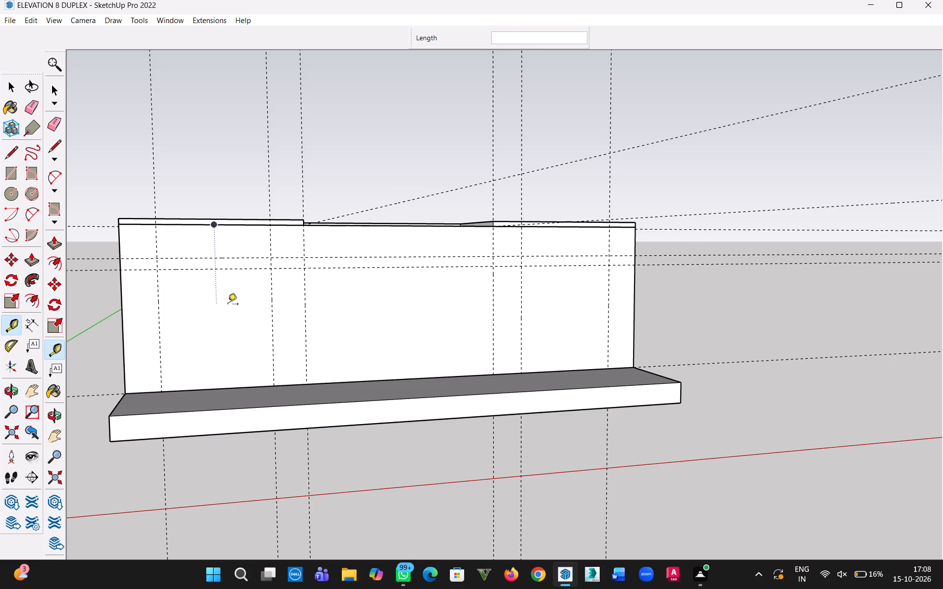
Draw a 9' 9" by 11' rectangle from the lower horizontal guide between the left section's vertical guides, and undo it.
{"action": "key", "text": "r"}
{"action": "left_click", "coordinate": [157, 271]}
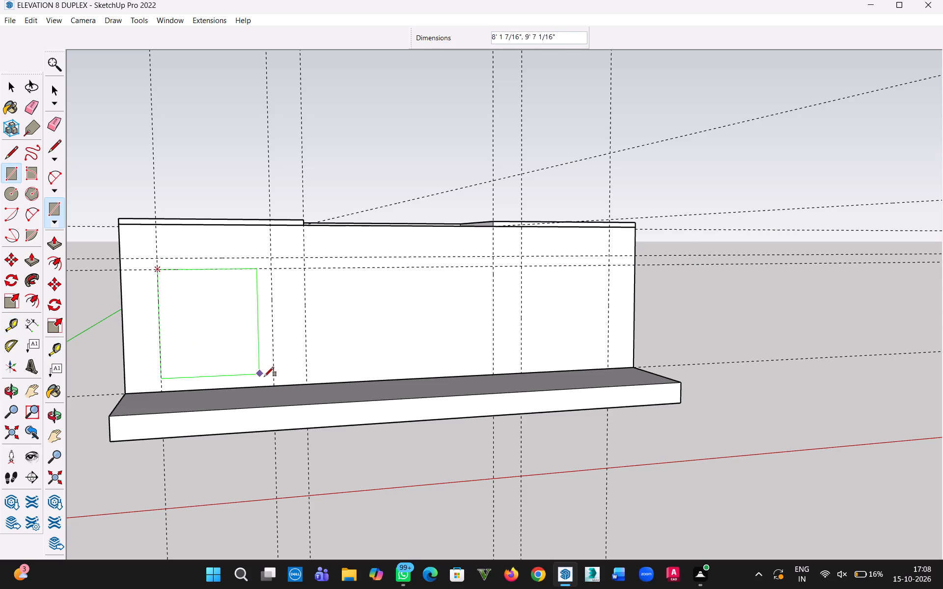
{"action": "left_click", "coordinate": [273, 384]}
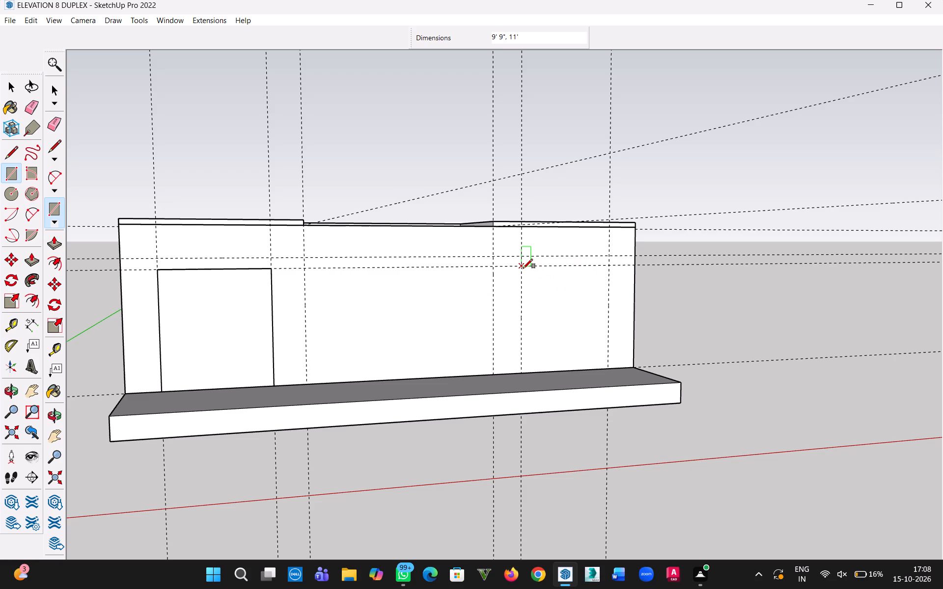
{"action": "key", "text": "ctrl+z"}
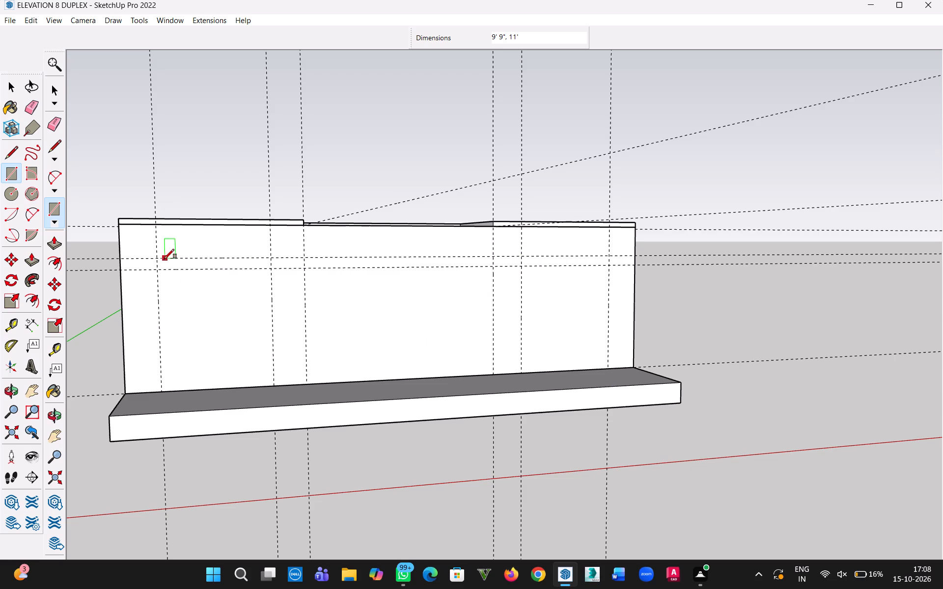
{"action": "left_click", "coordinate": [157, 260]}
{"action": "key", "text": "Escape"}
Open the wall group and draw 12' by 9' 9" rectangles from the upper horizontal guide to the floor between the left and right guide pairs.
{"action": "left_click", "coordinate": [17, 93]}
{"action": "double_click", "coordinate": [204, 299]}
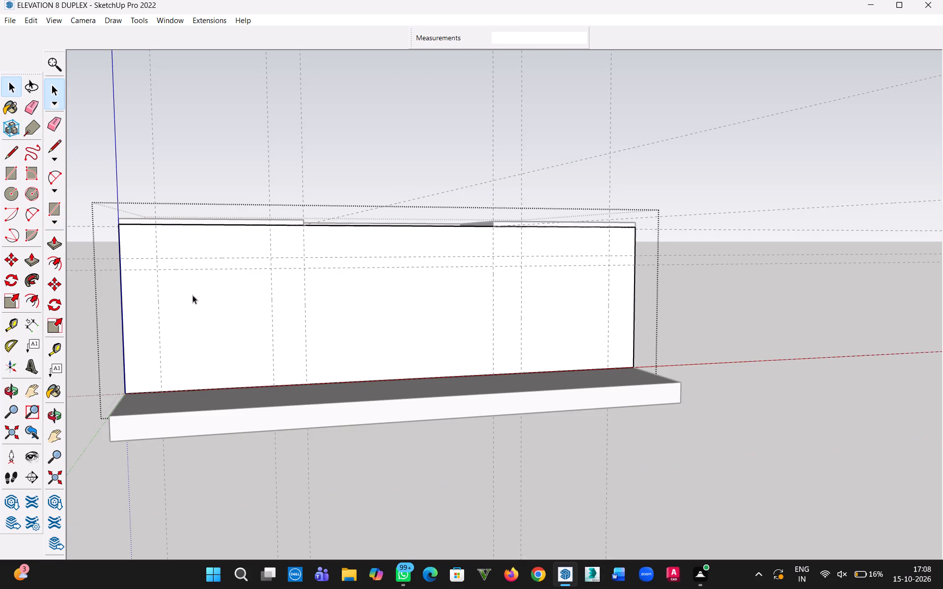
{"action": "key", "text": "r"}
{"action": "left_click", "coordinate": [159, 258]}
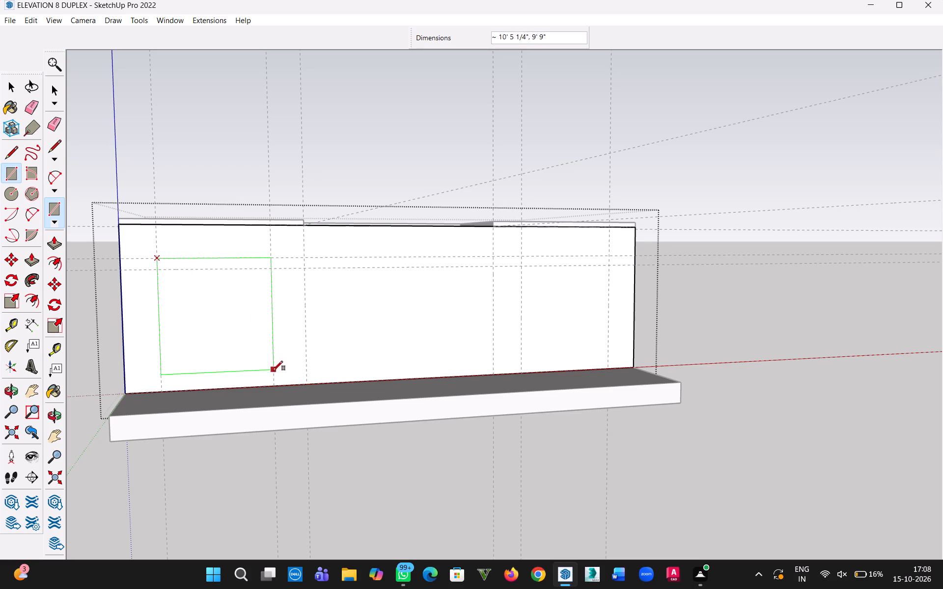
{"action": "left_click", "coordinate": [274, 385]}
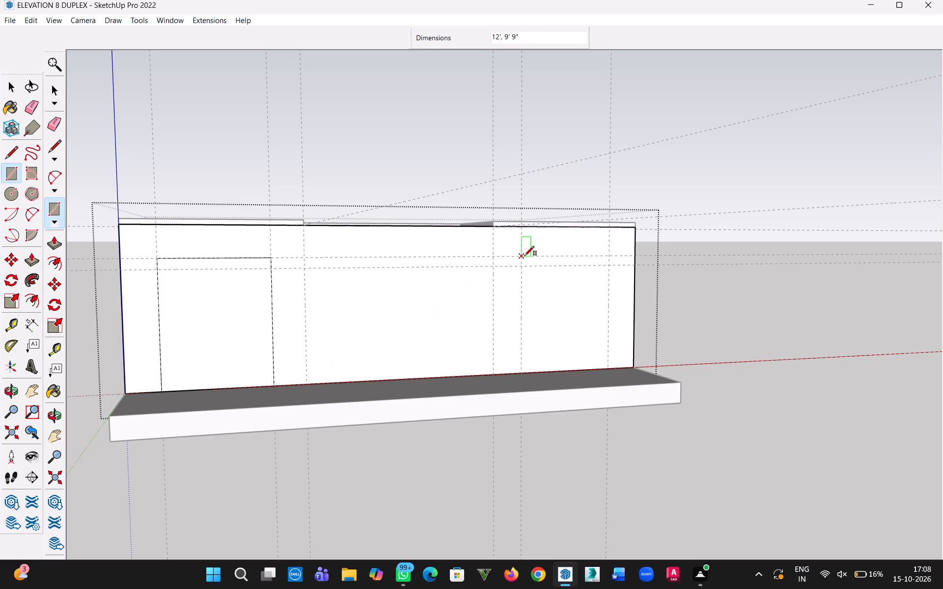
{"action": "left_click", "coordinate": [525, 256]}
{"action": "left_click", "coordinate": [610, 365]}
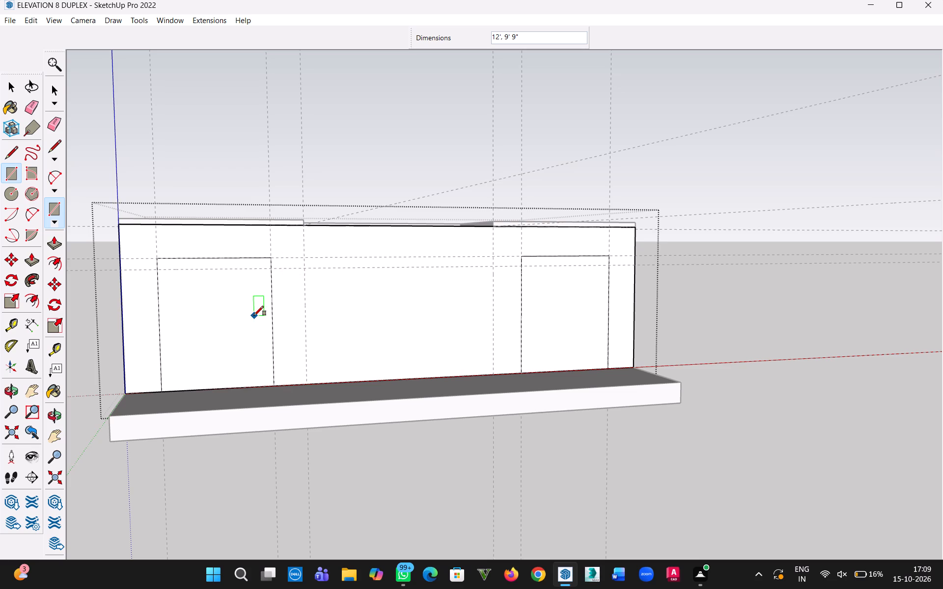
Push both front-wall rectangles 9" through the wall thickness to cut the two openings.
{"action": "key", "text": "p"}
{"action": "left_click", "coordinate": [230, 326]}
{"action": "left_click", "coordinate": [227, 308]}
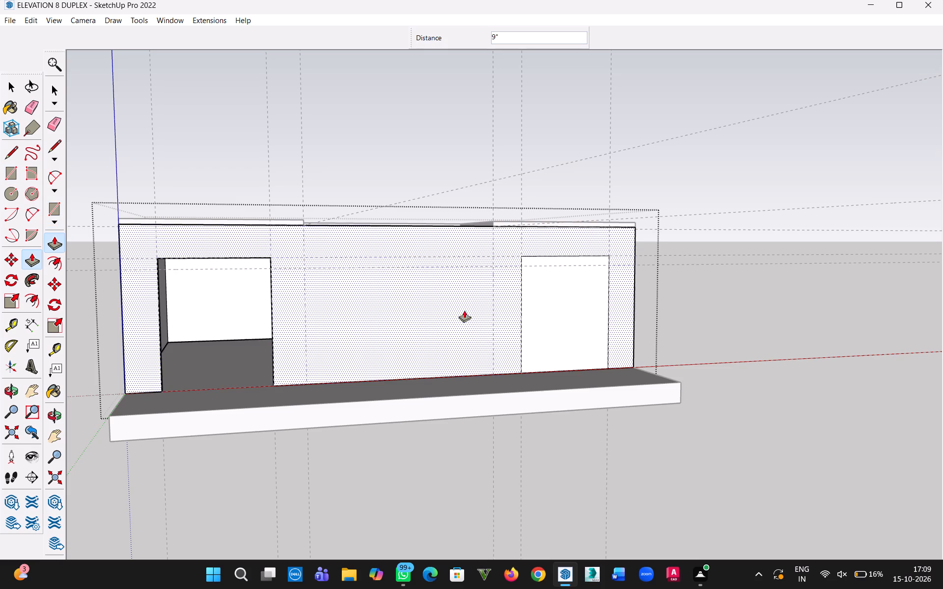
{"action": "left_click", "coordinate": [561, 328]}
{"action": "left_click", "coordinate": [549, 309]}
Clear the selection and select all connected wall geometry inside the open group.
{"action": "middle_click_drag", "start_coordinate": [431, 308], "coordinate": [419, 354]}
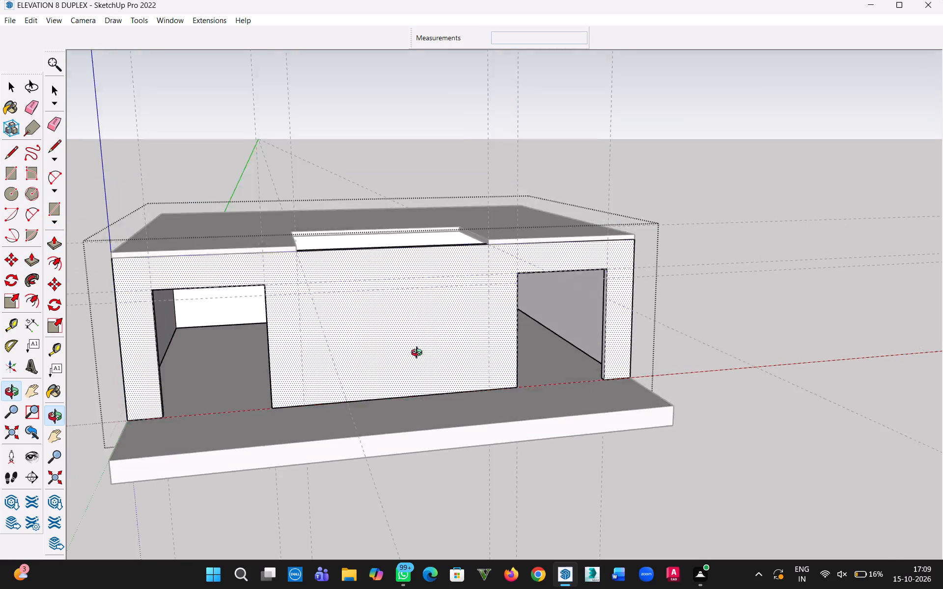
{"action": "middle_click_drag", "start_coordinate": [419, 354], "coordinate": [391, 417]}
{"action": "left_click", "coordinate": [15, 88]}
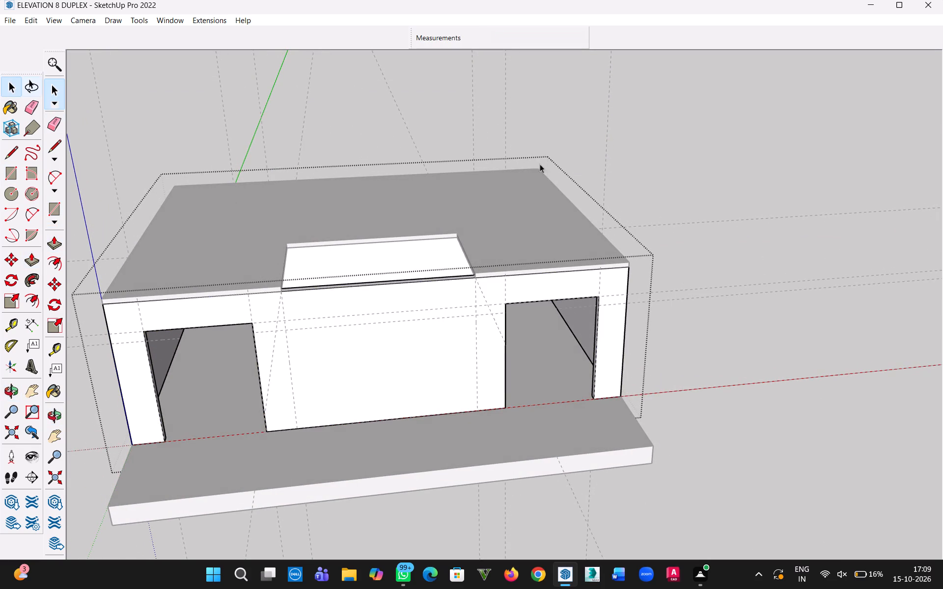
{"action": "left_click", "coordinate": [662, 179]}
{"action": "triple_click", "coordinate": [428, 302]}
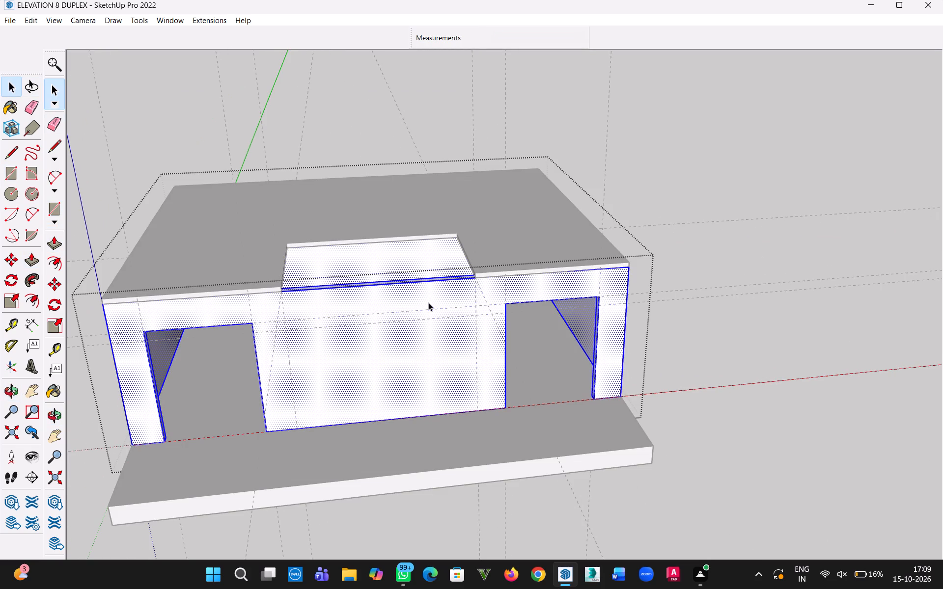
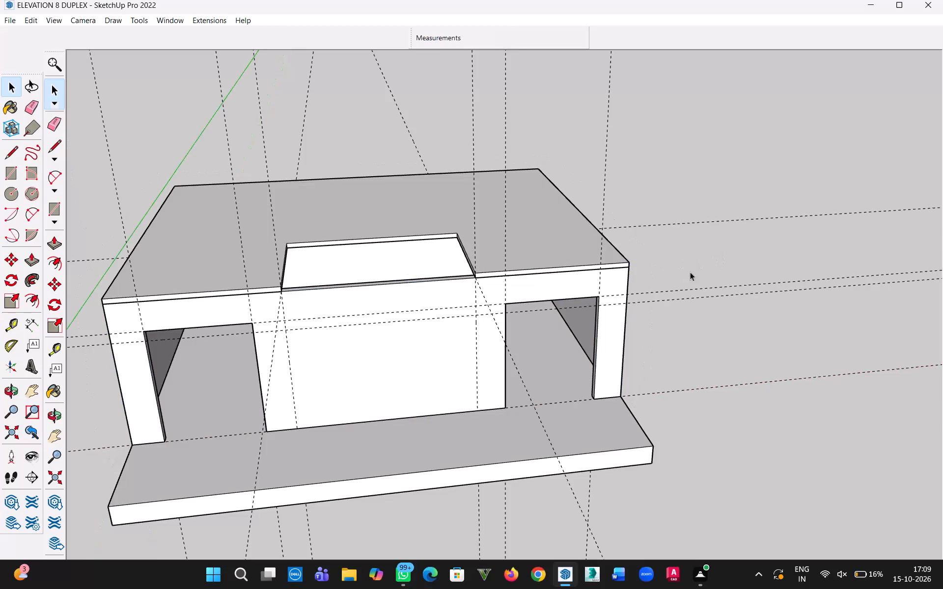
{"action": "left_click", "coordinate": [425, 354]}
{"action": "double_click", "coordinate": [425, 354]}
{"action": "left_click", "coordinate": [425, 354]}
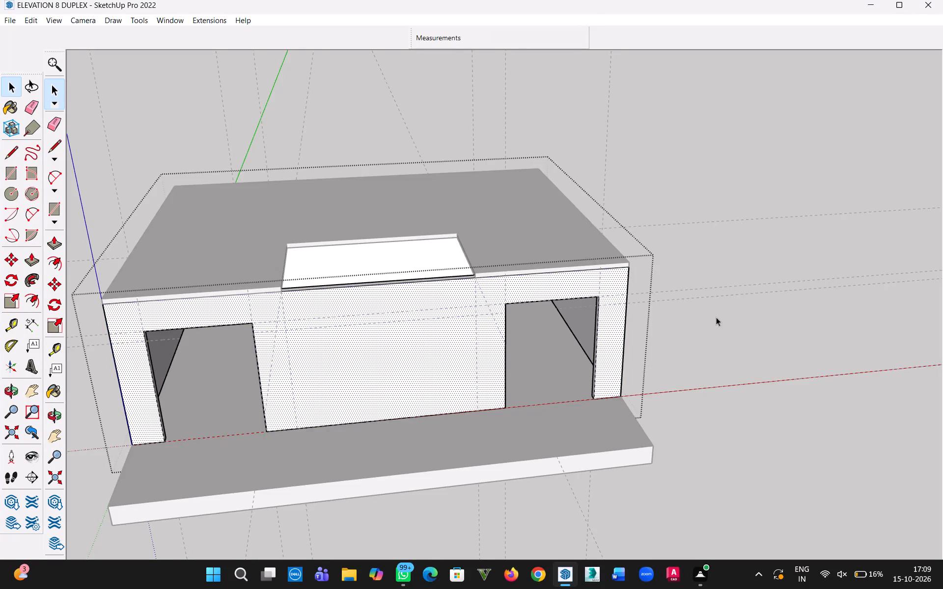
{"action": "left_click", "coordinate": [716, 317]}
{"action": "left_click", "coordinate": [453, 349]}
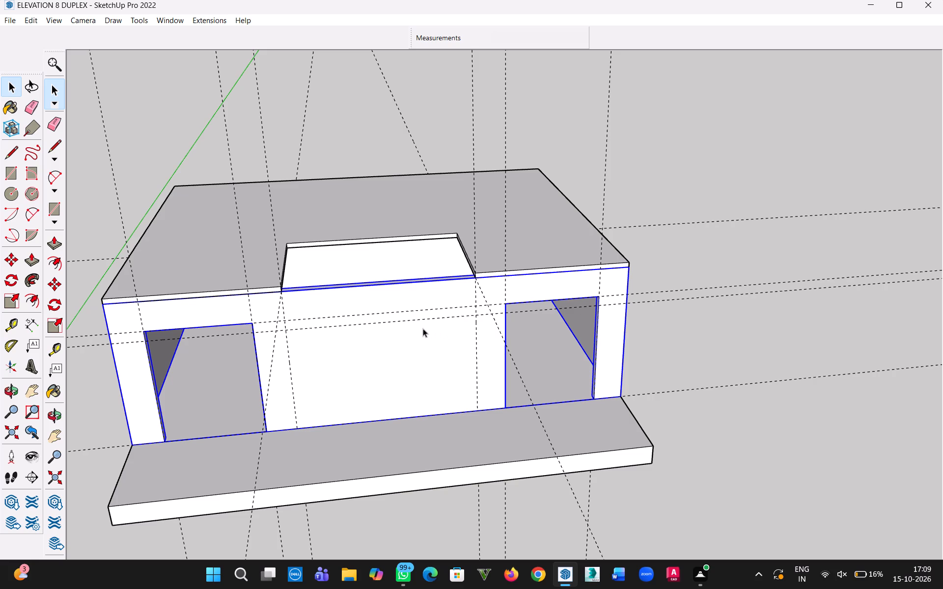
Place a horizontal guide 15' straight above the front wall's top edge at the roof notch.
{"action": "middle_click_drag", "start_coordinate": [417, 340], "coordinate": [459, 315]}
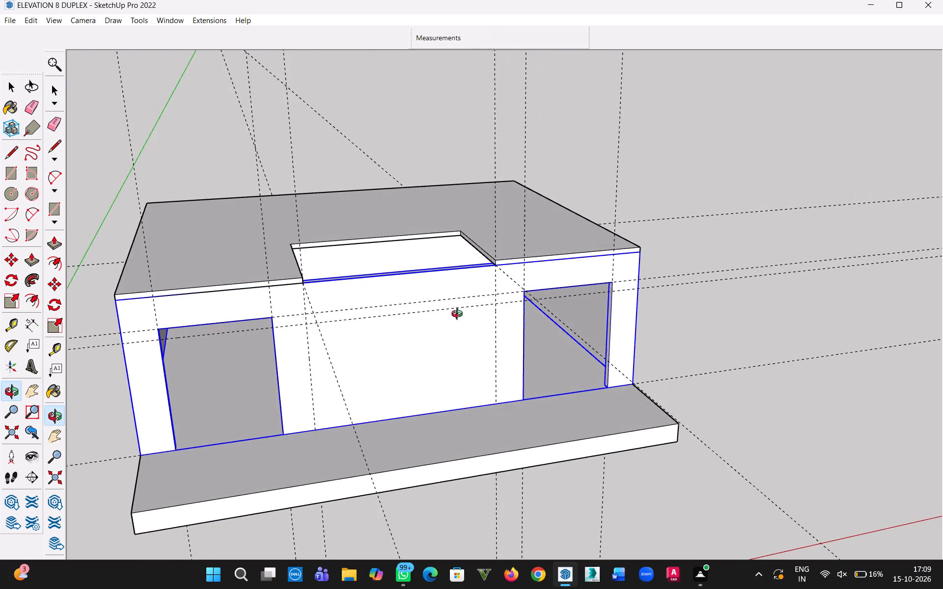
{"action": "middle_click_drag", "start_coordinate": [459, 315], "coordinate": [455, 315]}
{"action": "middle_click_drag", "start_coordinate": [377, 304], "coordinate": [363, 361]}
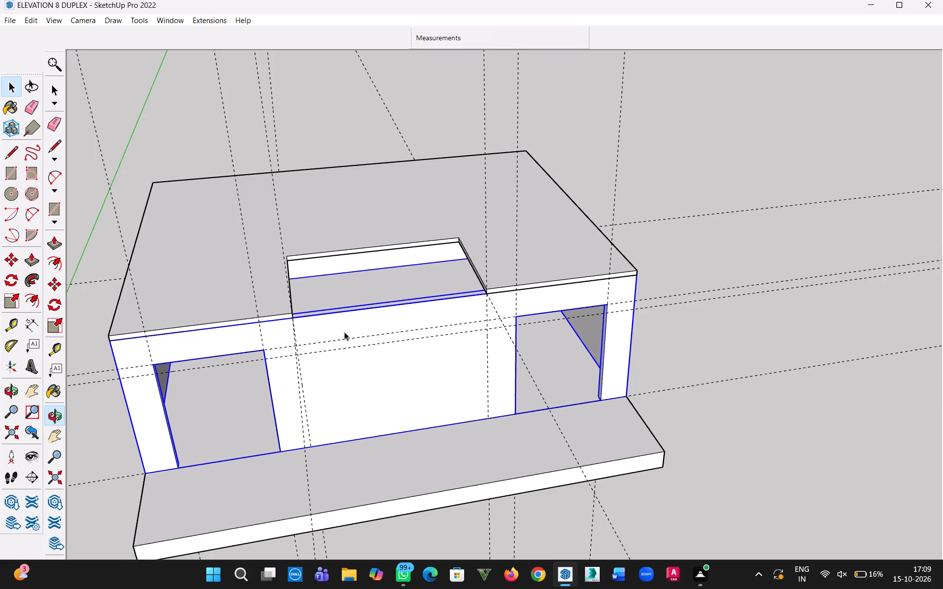
{"action": "middle_click_drag", "start_coordinate": [375, 330], "coordinate": [471, 388]}
{"action": "key", "text": "t"}
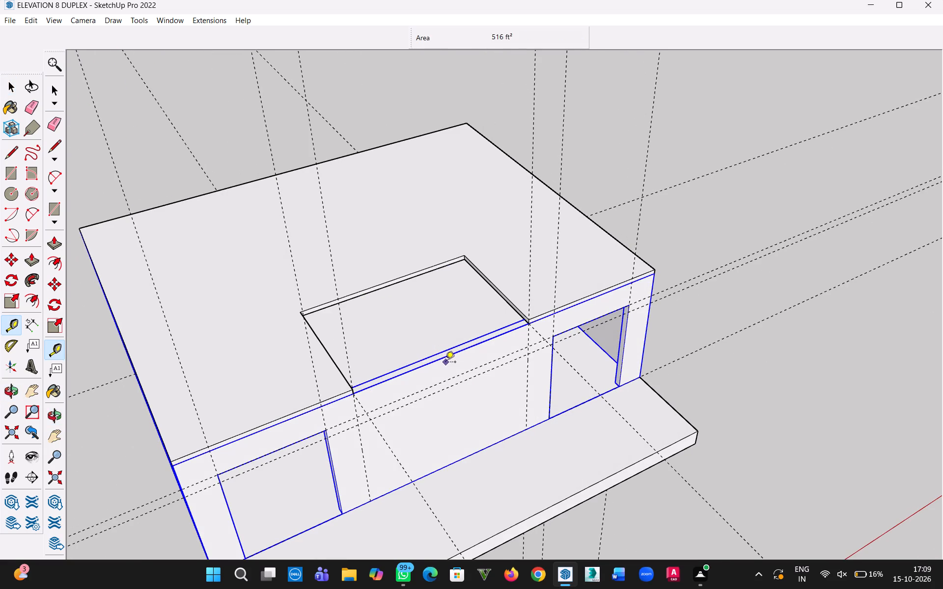
{"action": "left_click", "coordinate": [444, 357]}
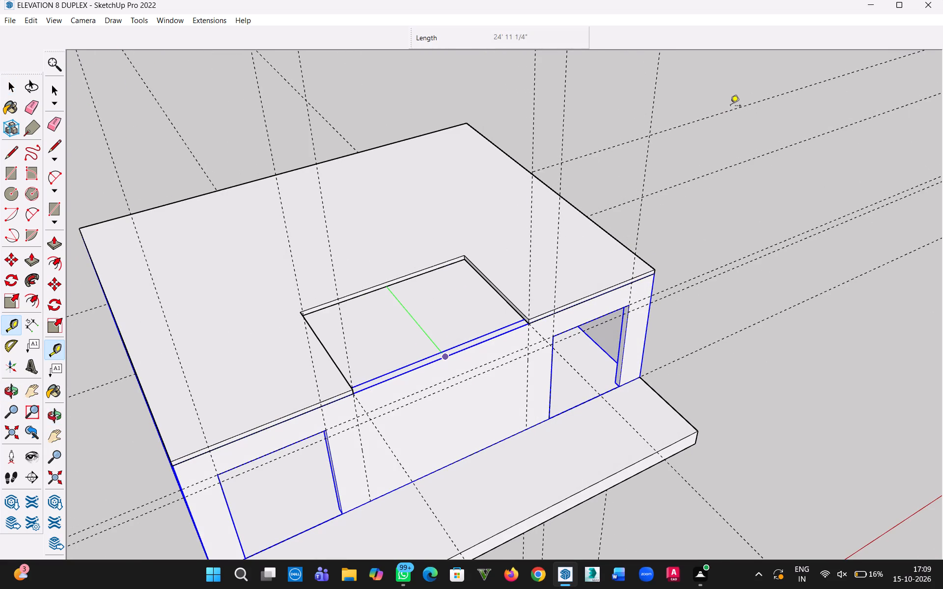
{"action": "key", "text": "Up"}
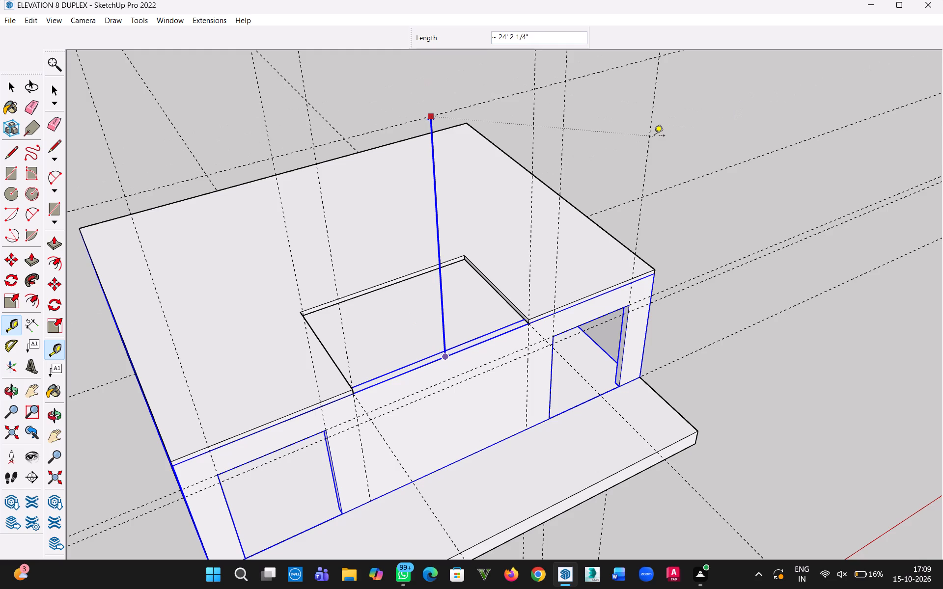
{"action": "key", "text": "1"}
{"action": "type", "text": "5'"}
{"action": "key", "text": "Return"}
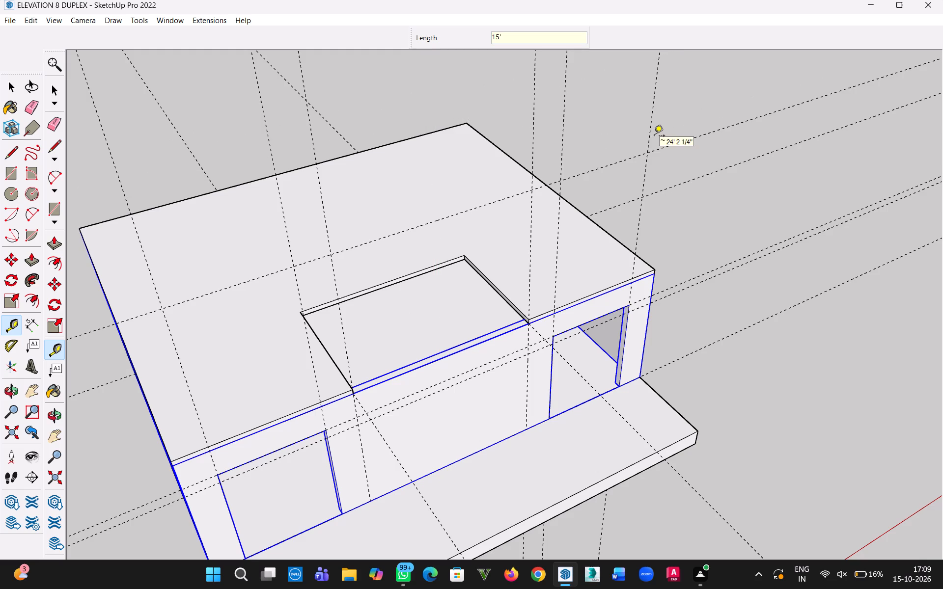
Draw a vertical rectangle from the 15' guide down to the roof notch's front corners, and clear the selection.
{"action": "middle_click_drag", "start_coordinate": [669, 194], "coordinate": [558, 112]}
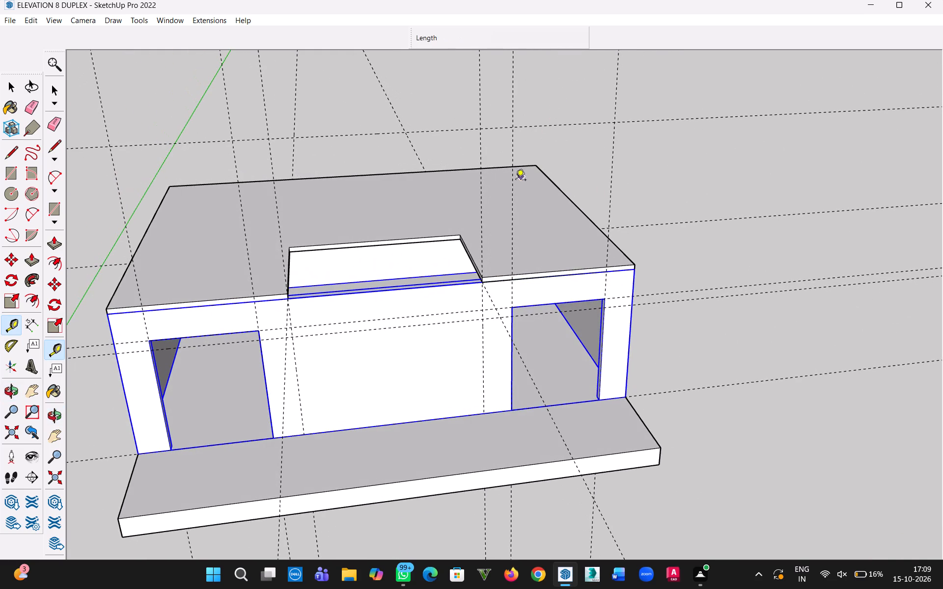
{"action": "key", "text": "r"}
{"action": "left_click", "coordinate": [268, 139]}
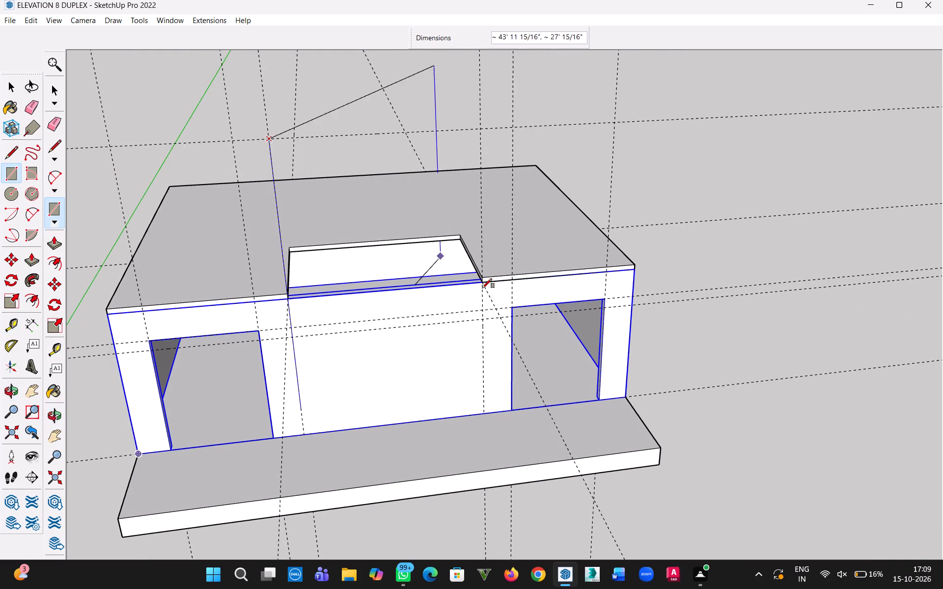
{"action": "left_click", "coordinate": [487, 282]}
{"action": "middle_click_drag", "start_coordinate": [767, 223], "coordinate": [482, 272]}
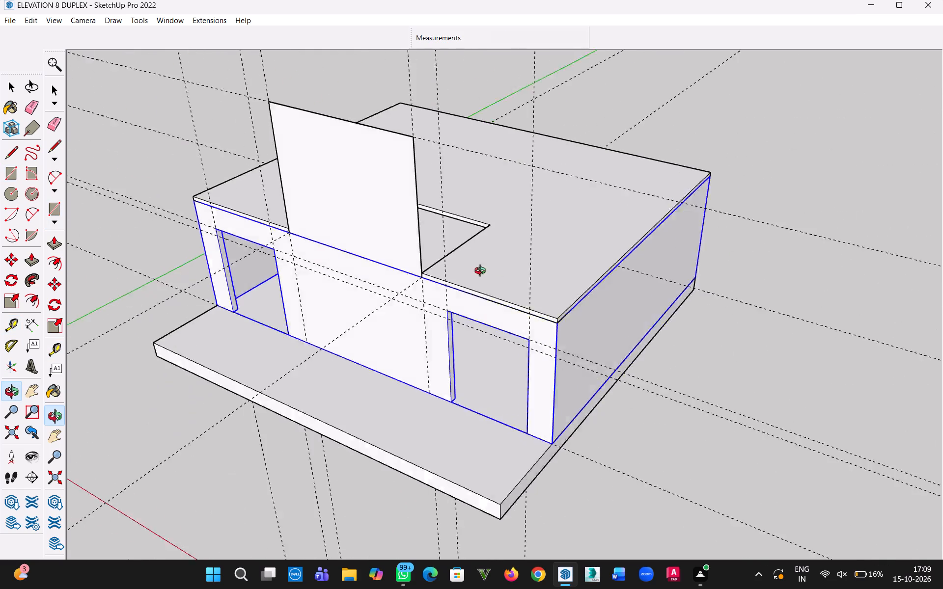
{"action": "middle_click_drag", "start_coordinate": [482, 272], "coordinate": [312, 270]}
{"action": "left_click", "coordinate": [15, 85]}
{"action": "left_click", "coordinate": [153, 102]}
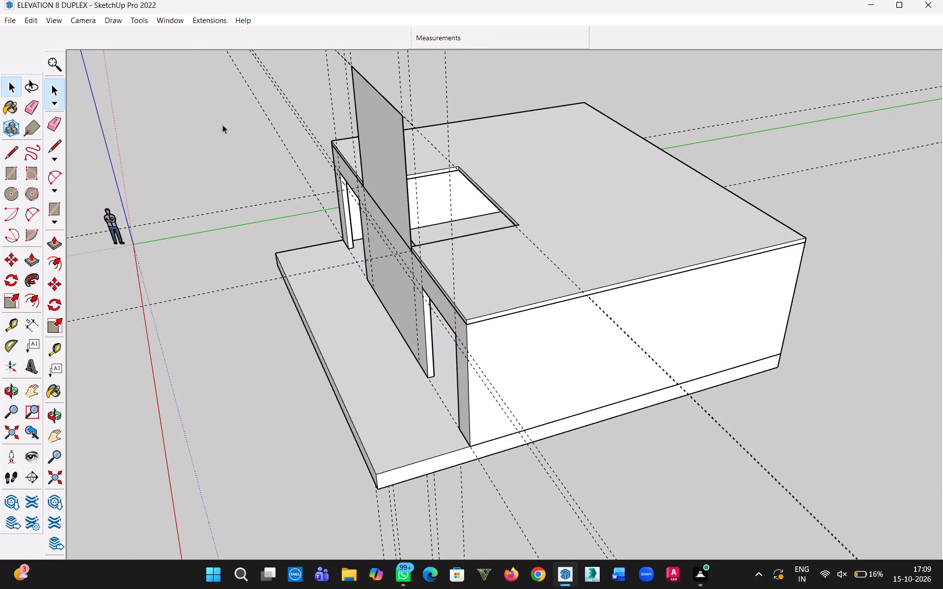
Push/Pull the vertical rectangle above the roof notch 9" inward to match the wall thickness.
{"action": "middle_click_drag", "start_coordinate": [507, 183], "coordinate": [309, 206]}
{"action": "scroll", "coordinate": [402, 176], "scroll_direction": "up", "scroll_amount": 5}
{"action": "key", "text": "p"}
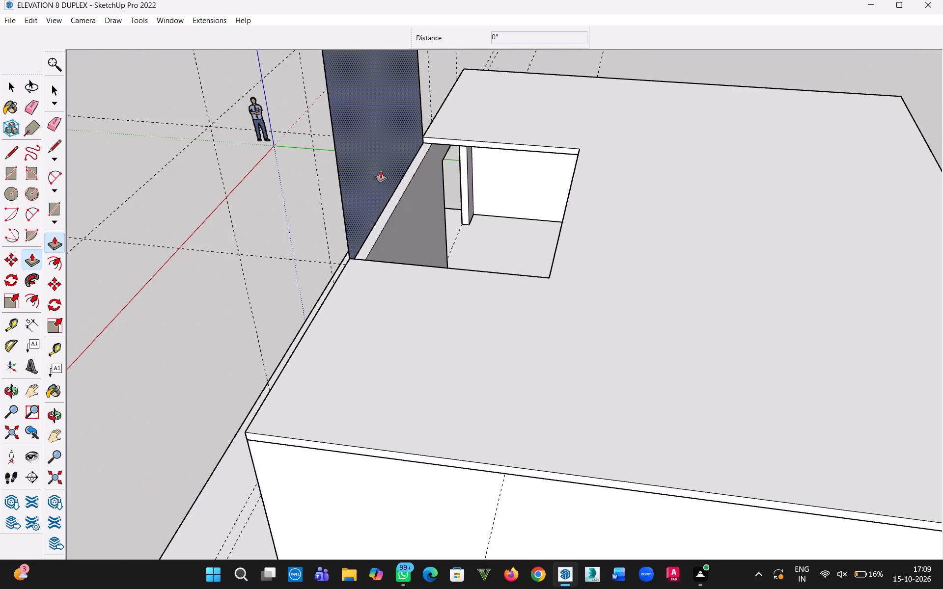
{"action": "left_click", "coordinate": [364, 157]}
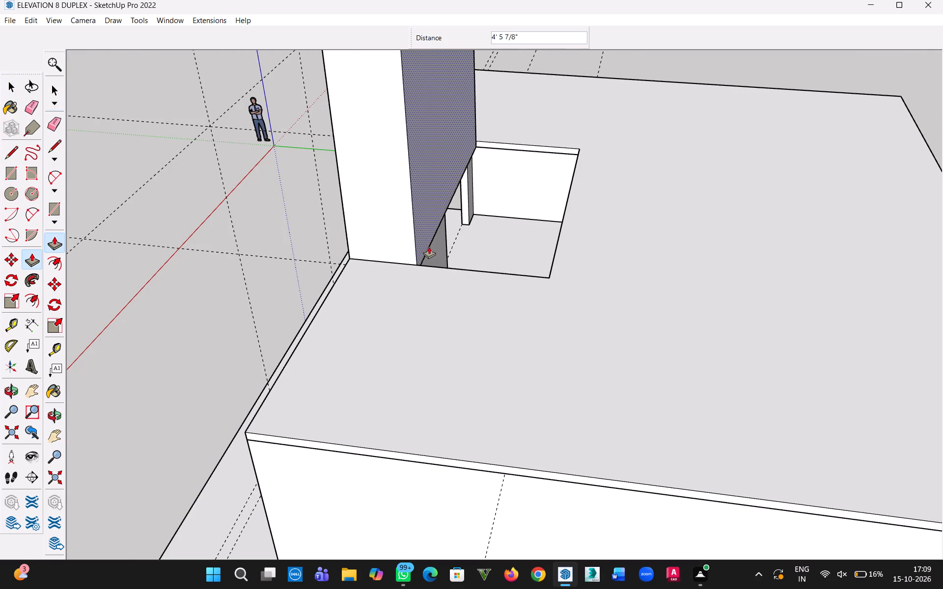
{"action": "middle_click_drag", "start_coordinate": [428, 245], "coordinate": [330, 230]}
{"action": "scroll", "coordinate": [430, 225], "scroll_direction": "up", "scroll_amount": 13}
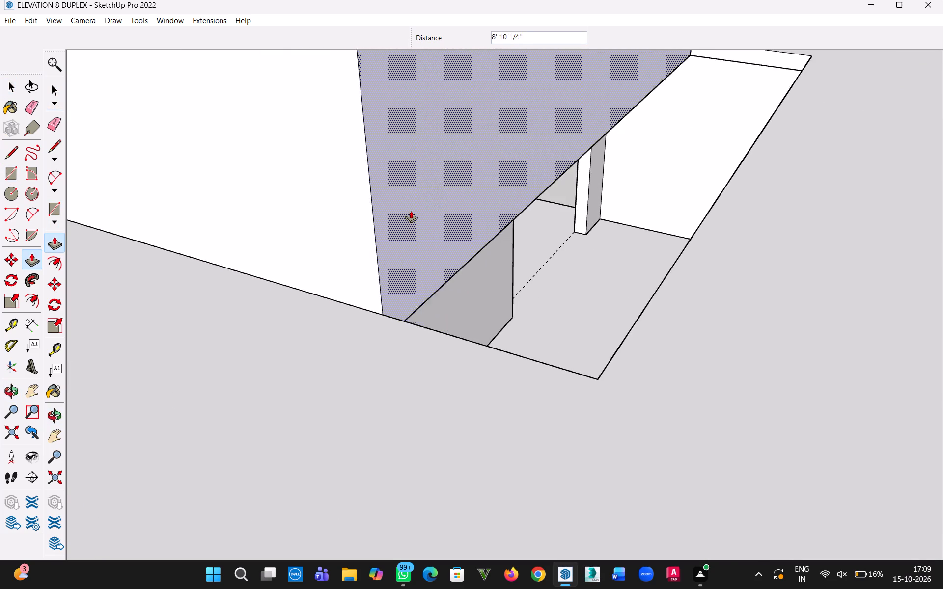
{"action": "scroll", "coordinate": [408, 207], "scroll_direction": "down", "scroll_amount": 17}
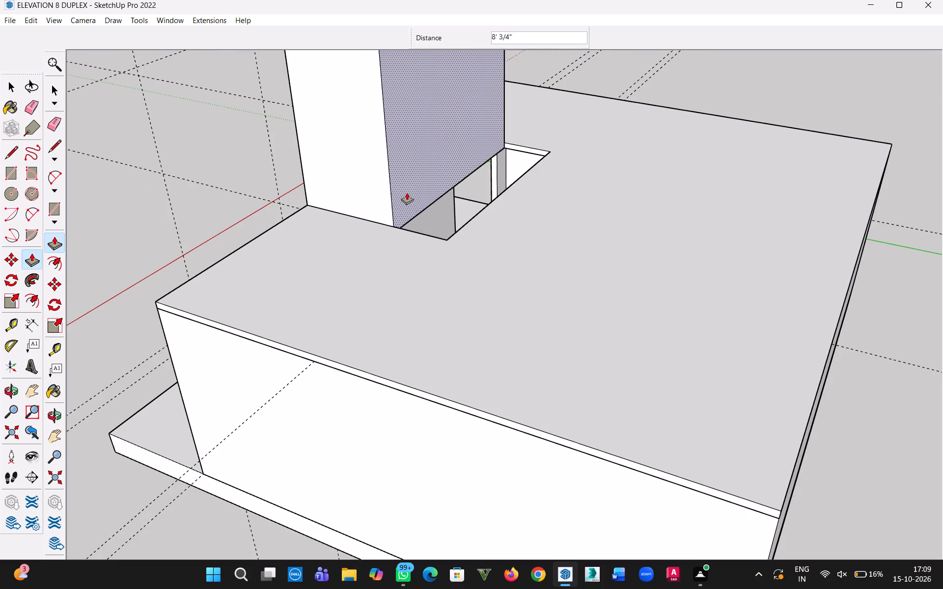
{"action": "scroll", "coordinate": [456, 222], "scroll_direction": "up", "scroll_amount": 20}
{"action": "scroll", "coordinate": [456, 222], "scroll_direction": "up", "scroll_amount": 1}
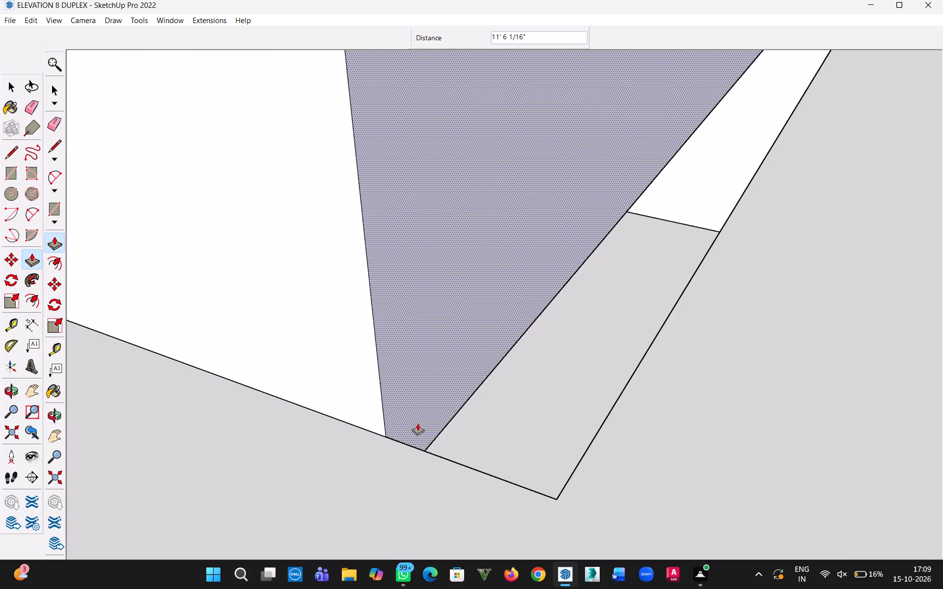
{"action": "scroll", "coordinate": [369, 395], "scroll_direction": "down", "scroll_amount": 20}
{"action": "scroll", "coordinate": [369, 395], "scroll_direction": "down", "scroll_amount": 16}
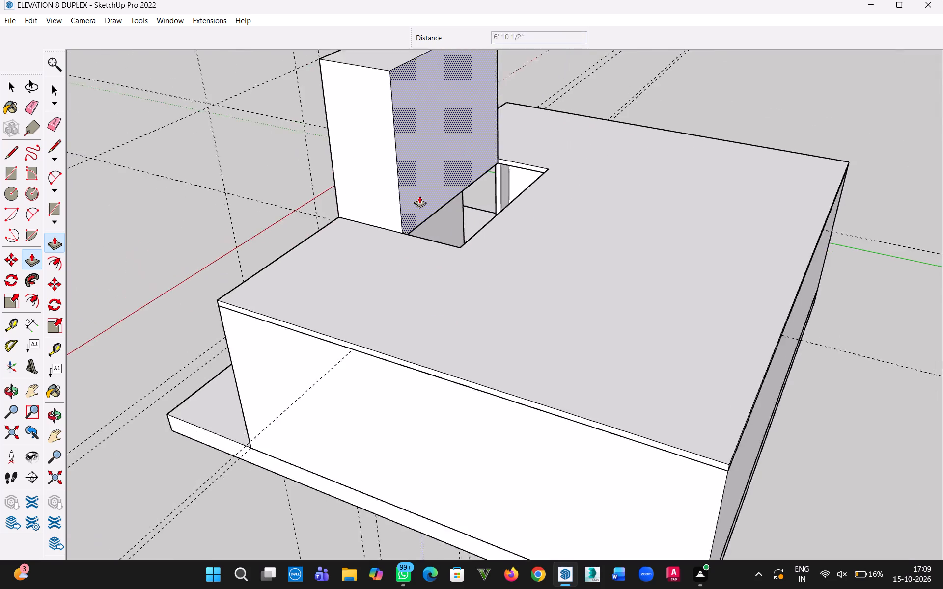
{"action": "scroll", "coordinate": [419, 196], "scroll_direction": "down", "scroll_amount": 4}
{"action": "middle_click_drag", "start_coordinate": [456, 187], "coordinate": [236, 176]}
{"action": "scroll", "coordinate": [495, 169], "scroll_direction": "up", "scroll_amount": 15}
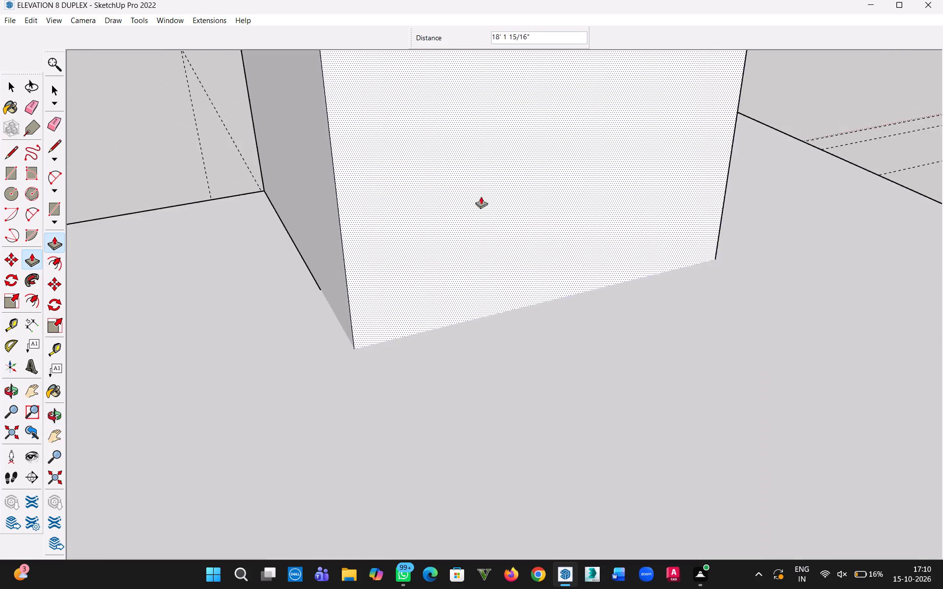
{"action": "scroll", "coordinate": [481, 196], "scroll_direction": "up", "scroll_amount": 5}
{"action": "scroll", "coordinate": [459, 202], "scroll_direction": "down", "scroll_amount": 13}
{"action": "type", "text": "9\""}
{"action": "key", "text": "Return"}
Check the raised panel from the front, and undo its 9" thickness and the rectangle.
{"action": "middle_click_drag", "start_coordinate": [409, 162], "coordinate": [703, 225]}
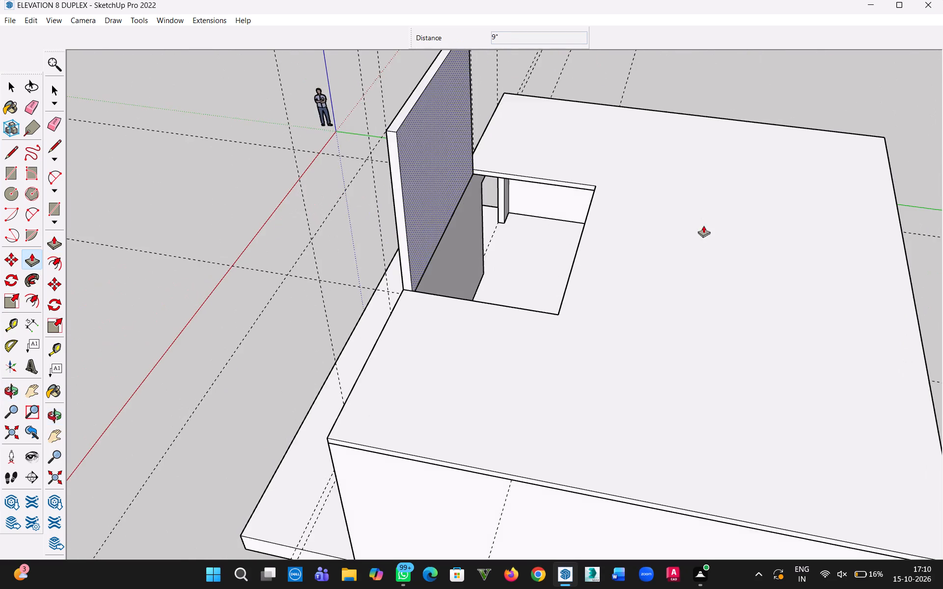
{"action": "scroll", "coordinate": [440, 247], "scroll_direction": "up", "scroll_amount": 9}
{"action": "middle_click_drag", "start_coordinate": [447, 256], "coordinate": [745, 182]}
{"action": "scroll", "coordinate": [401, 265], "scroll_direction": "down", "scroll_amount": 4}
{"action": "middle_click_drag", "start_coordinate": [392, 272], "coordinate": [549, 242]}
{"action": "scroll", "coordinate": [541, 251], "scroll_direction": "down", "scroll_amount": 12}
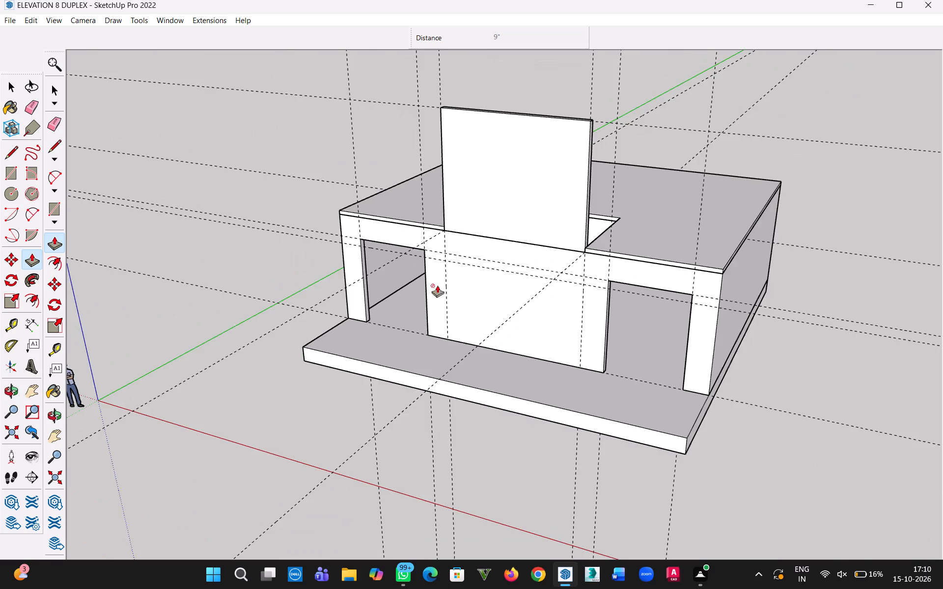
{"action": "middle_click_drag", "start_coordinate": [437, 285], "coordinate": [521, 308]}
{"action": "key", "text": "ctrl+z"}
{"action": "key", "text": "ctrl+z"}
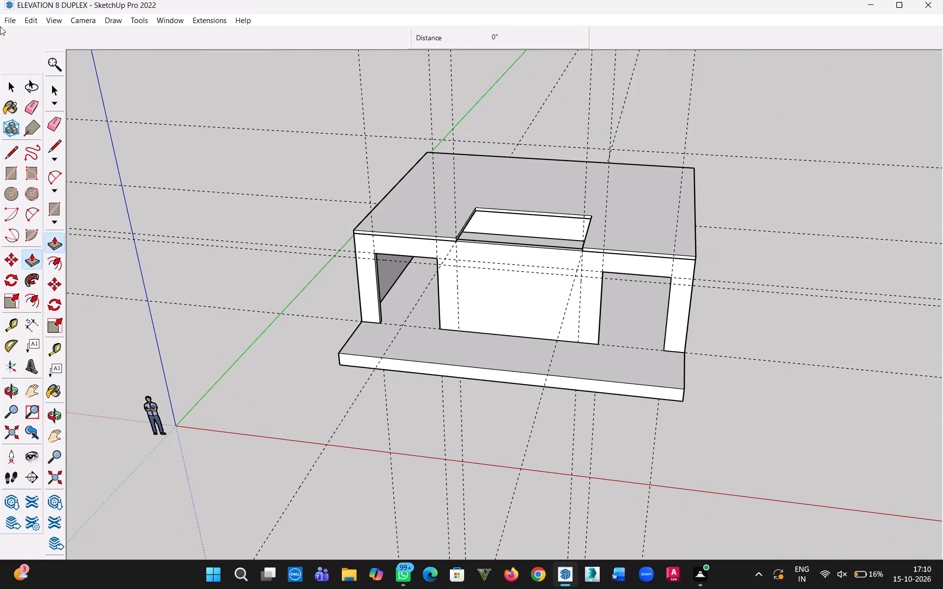
Open the wall group and draw a 9" line across the front wall's top at the roof notch's left front corner.
{"action": "left_click", "coordinate": [12, 82]}
{"action": "double_click", "coordinate": [527, 295]}
{"action": "scroll", "coordinate": [630, 246], "scroll_direction": "up", "scroll_amount": 1}
{"action": "middle_click_drag", "start_coordinate": [630, 246], "coordinate": [236, 312]}
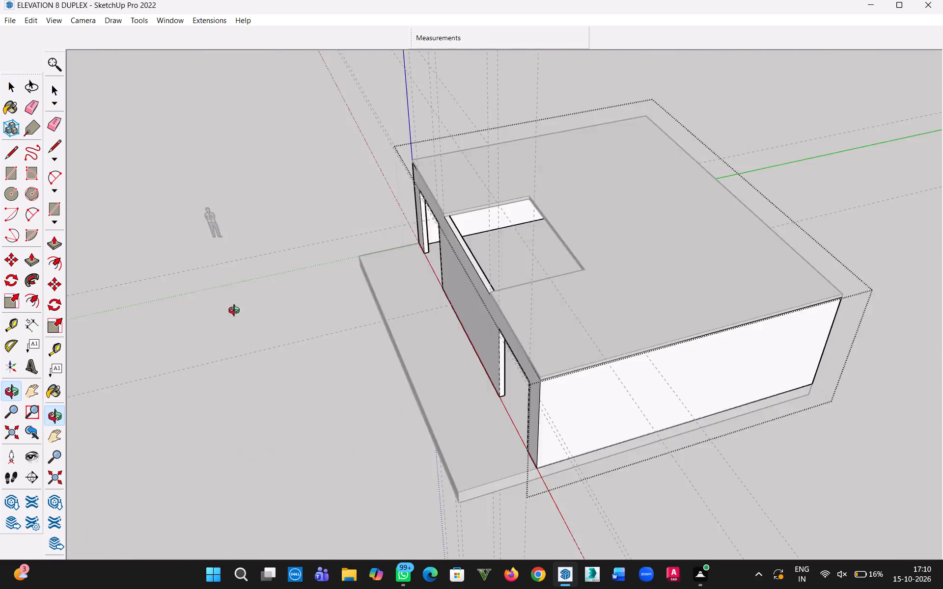
{"action": "middle_click_drag", "start_coordinate": [236, 312], "coordinate": [213, 306]}
{"action": "scroll", "coordinate": [487, 206], "scroll_direction": "up", "scroll_amount": 6}
{"action": "middle_click_drag", "start_coordinate": [521, 252], "coordinate": [304, 285]}
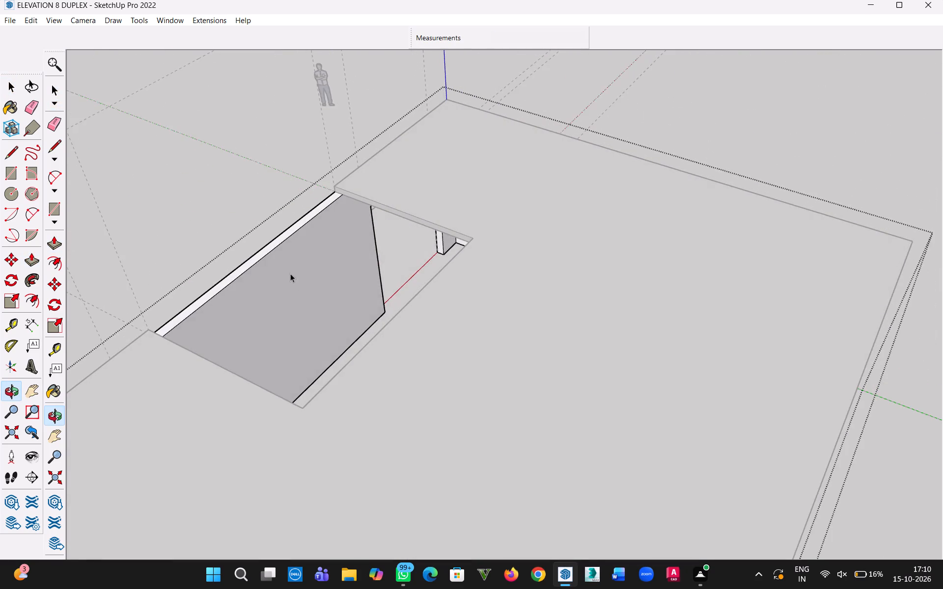
{"action": "middle_click_drag", "start_coordinate": [290, 273], "coordinate": [492, 285]}
{"action": "scroll", "coordinate": [451, 244], "scroll_direction": "up", "scroll_amount": 13}
{"action": "key", "text": "l"}
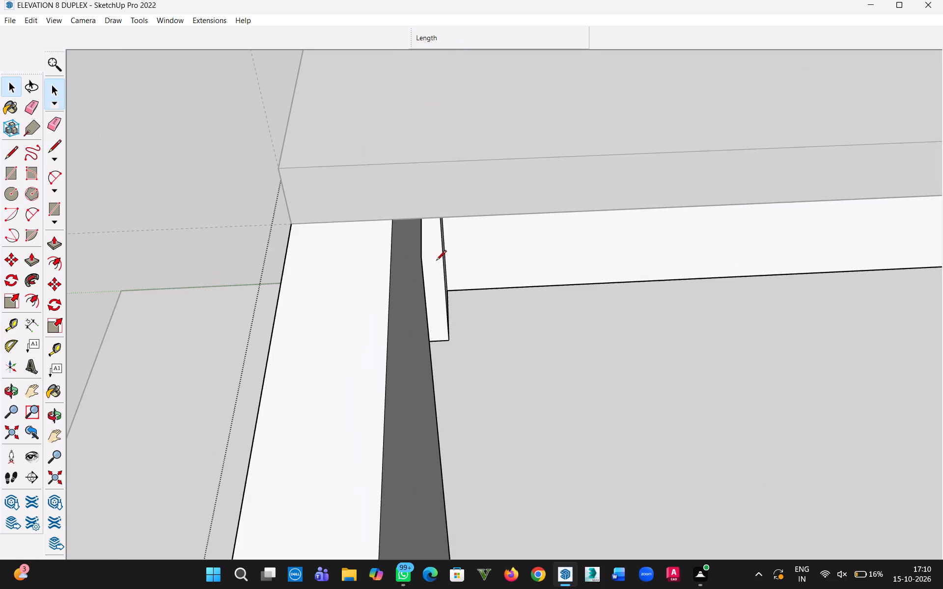
{"action": "left_click", "coordinate": [291, 224]}
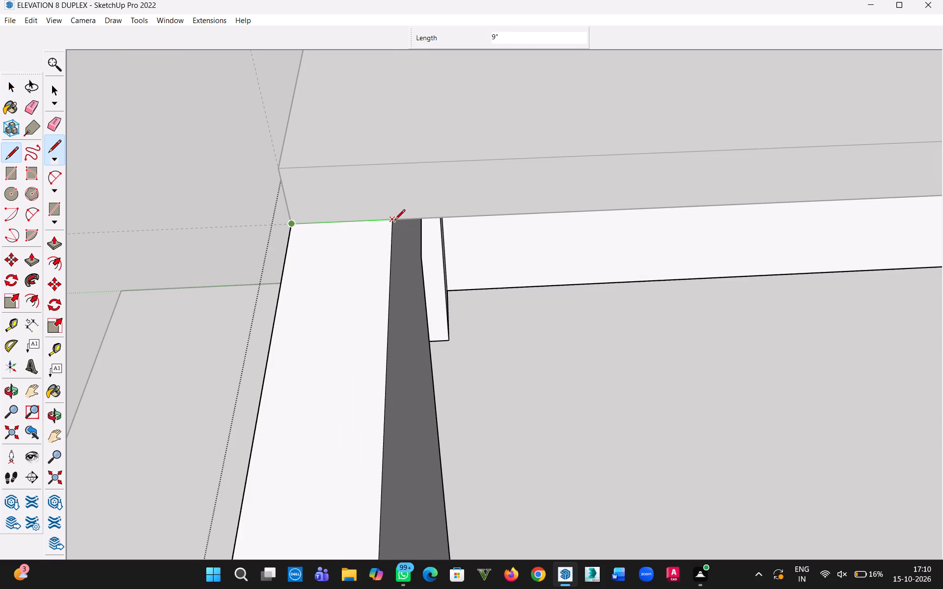
{"action": "left_click", "coordinate": [394, 220]}
Draw a matching 9" line across the front wall's top at the roof notch's right front corner.
{"action": "scroll", "coordinate": [472, 324], "scroll_direction": "down", "scroll_amount": 8}
{"action": "key", "text": "h"}
{"action": "left_click_drag", "start_coordinate": [469, 348], "coordinate": [466, 70]}
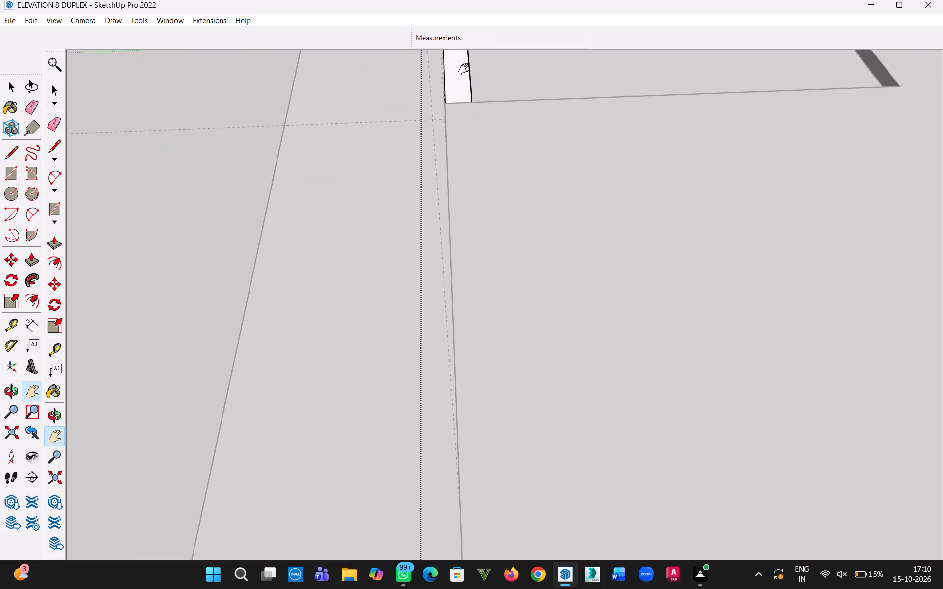
{"action": "middle_click_drag", "start_coordinate": [487, 109], "coordinate": [581, 406]}
{"action": "middle_click_drag", "start_coordinate": [411, 215], "coordinate": [484, 294]}
{"action": "key", "text": "Escape"}
{"action": "left_click", "coordinate": [474, 252]}
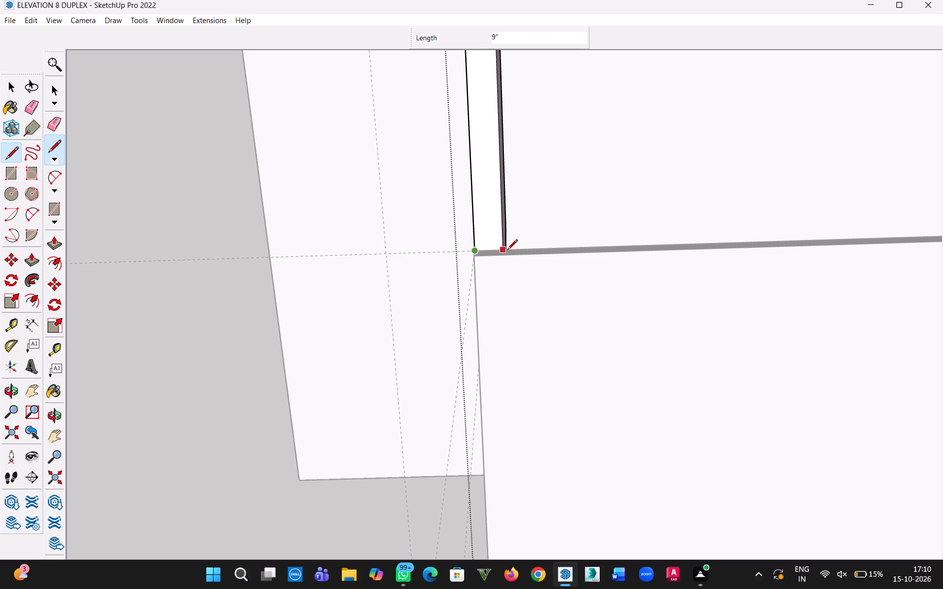
{"action": "left_click", "coordinate": [507, 250]}
Push/Pull the front wall's top strip between the two 9" lines up 15', and close the wall group.
{"action": "left_click", "coordinate": [11, 90]}
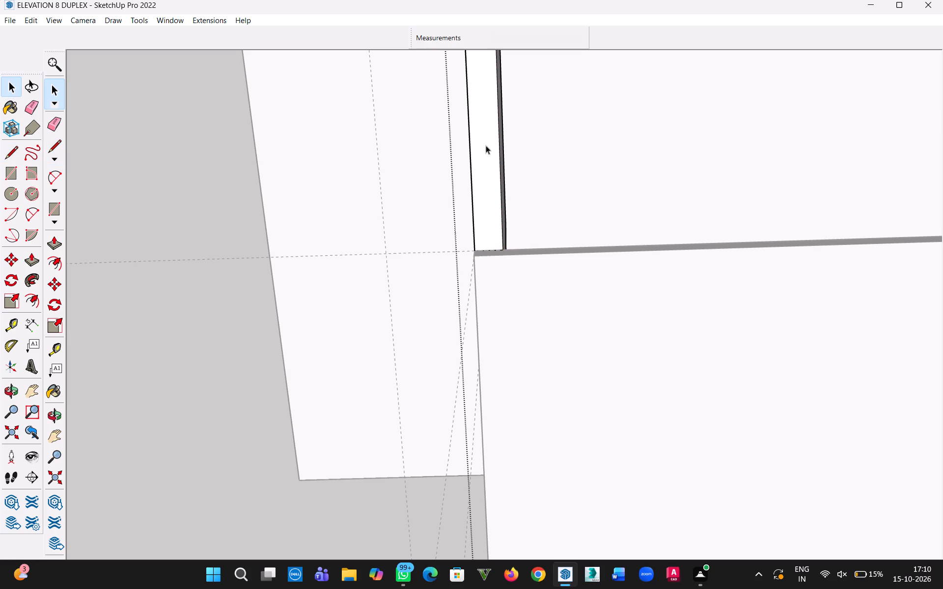
{"action": "key", "text": "p"}
{"action": "left_click", "coordinate": [488, 145]}
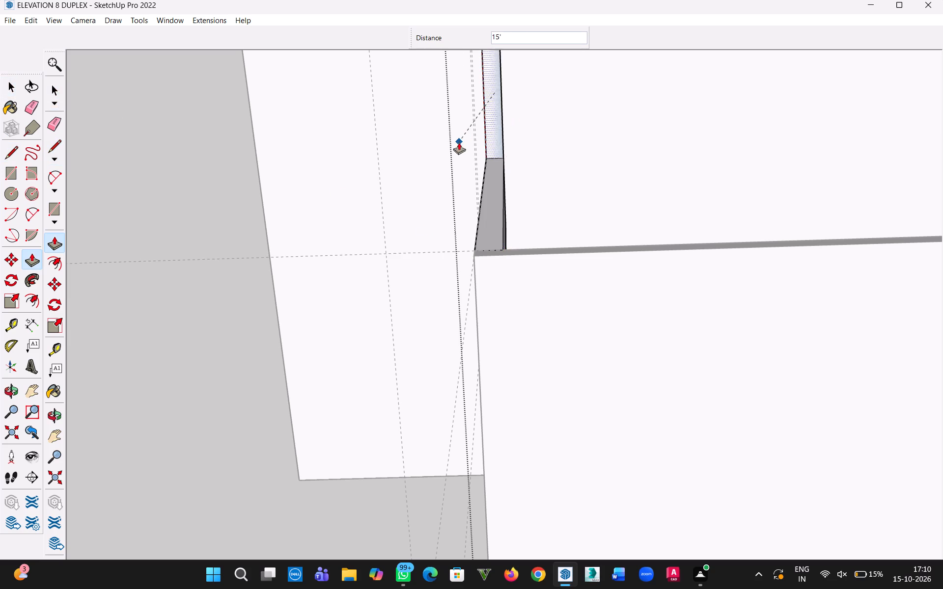
{"action": "scroll", "coordinate": [458, 143], "scroll_direction": "down", "scroll_amount": 11}
{"action": "middle_click_drag", "start_coordinate": [425, 169], "coordinate": [608, 50]}
{"action": "middle_click_drag", "start_coordinate": [476, 179], "coordinate": [502, 183]}
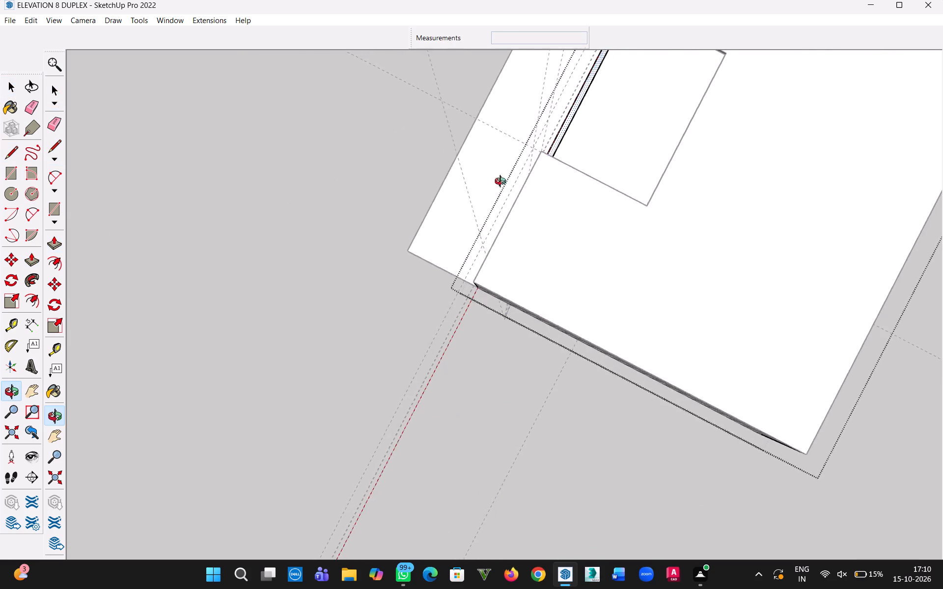
{"action": "middle_click_drag", "start_coordinate": [502, 183], "coordinate": [631, 58]}
{"action": "middle_click_drag", "start_coordinate": [516, 265], "coordinate": [531, 120]}
{"action": "middle_click_drag", "start_coordinate": [396, 281], "coordinate": [405, 284]}
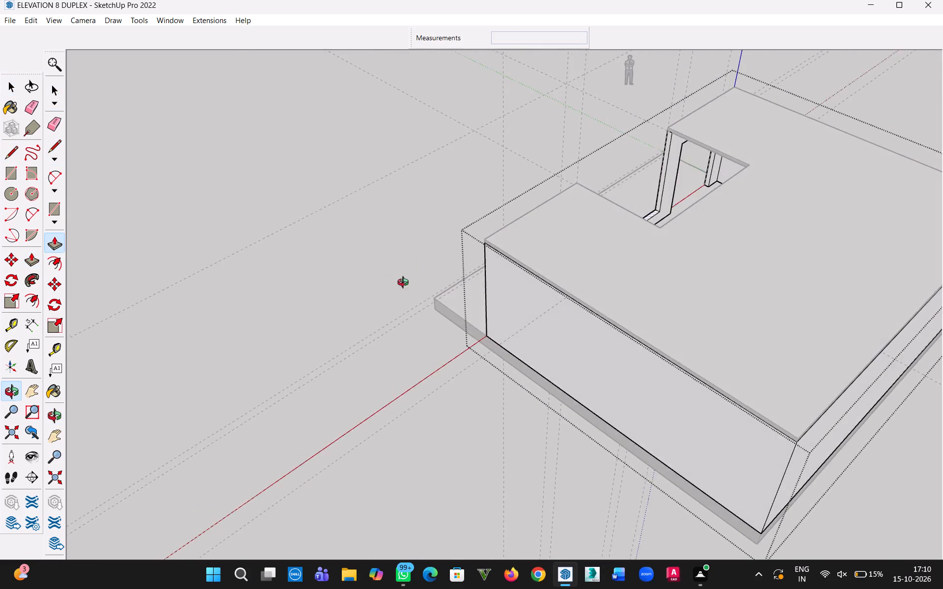
{"action": "middle_click_drag", "start_coordinate": [405, 284], "coordinate": [735, 233]}
{"action": "middle_click_drag", "start_coordinate": [379, 324], "coordinate": [682, 281]}
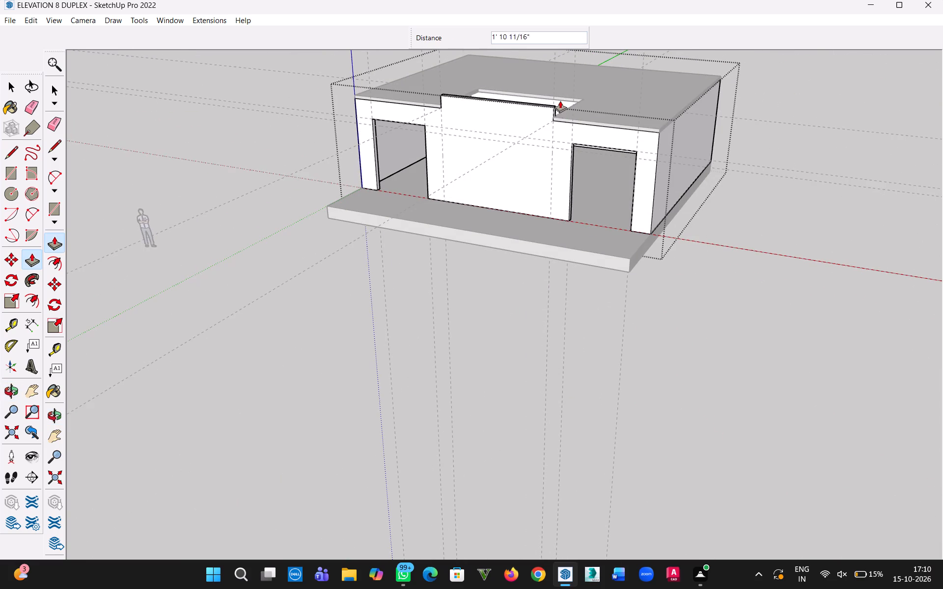
{"action": "key", "text": "h"}
{"action": "left_click_drag", "start_coordinate": [533, 73], "coordinate": [492, 358]}
{"action": "middle_click_drag", "start_coordinate": [467, 359], "coordinate": [560, 364]}
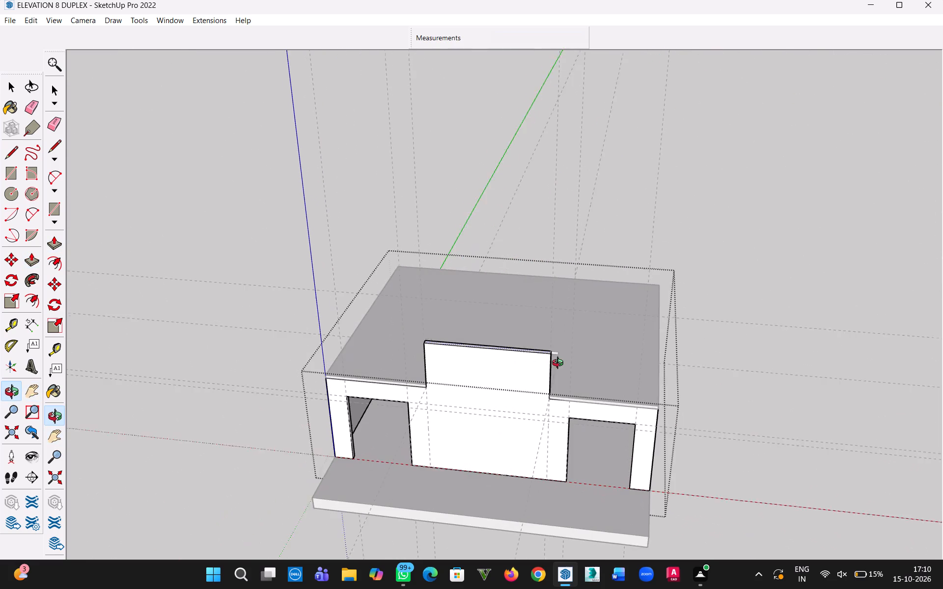
{"action": "middle_click_drag", "start_coordinate": [560, 364], "coordinate": [565, 365]}
{"action": "key", "text": "Escape"}
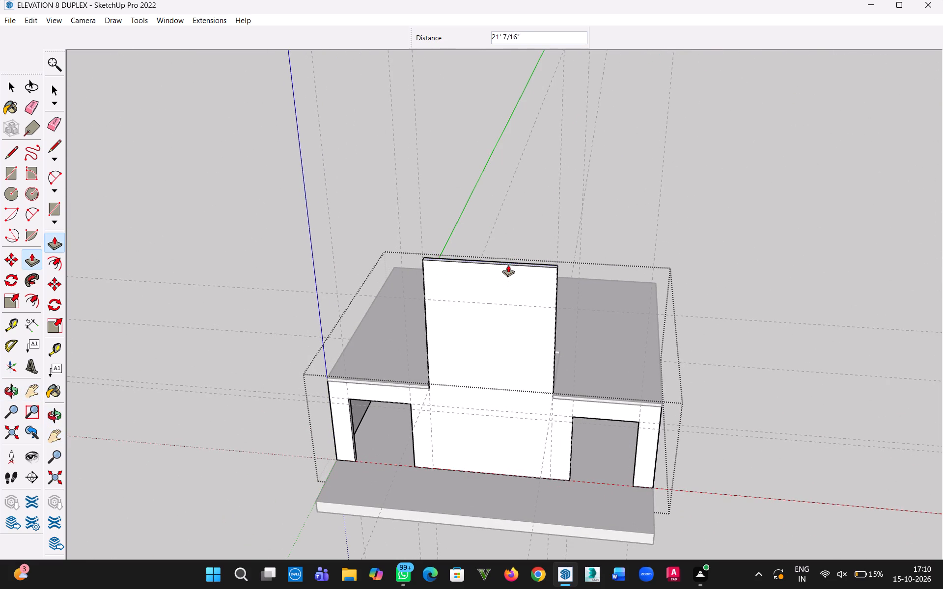
{"action": "type", "text": "15'"}
{"action": "key", "text": "Return"}
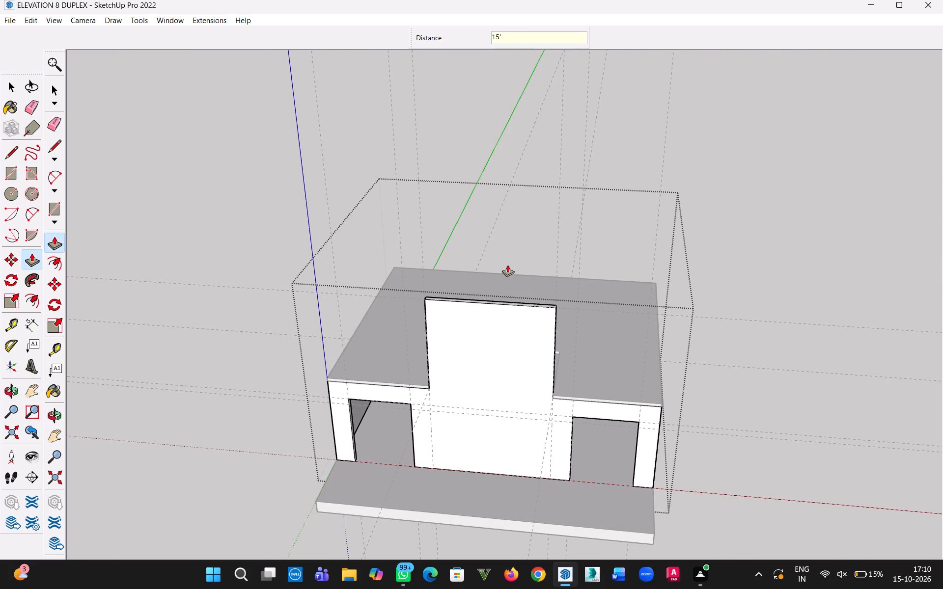
{"action": "left_click", "coordinate": [15, 90]}
{"action": "left_click", "coordinate": [236, 182]}
Reopen the wall group and draw 15' vertical lines down the front wall from both lower corners of the raised section to the slab.
{"action": "middle_click_drag", "start_coordinate": [431, 347], "coordinate": [463, 343]}
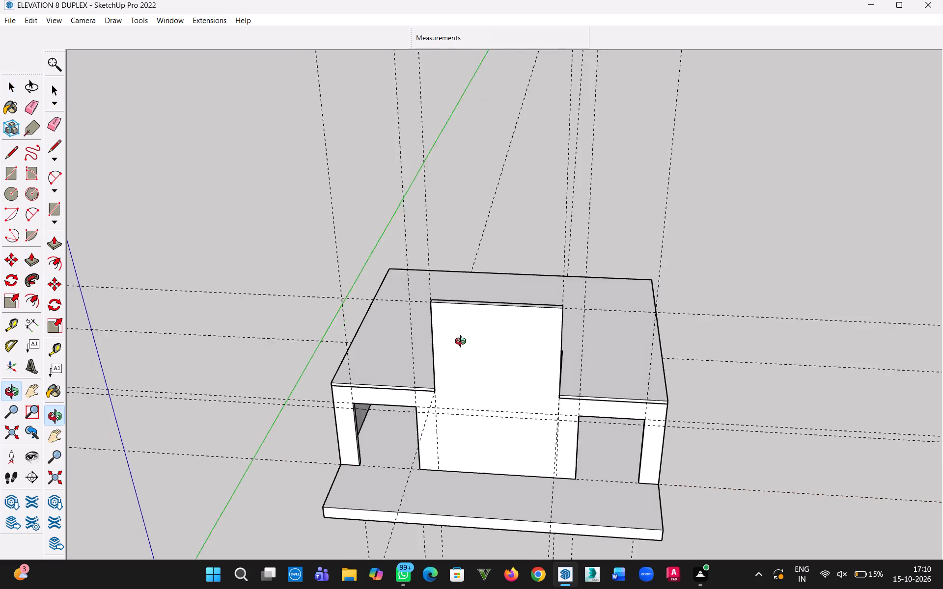
{"action": "middle_click_drag", "start_coordinate": [463, 343], "coordinate": [504, 208]}
{"action": "scroll", "coordinate": [570, 299], "scroll_direction": "up", "scroll_amount": 4}
{"action": "middle_click_drag", "start_coordinate": [549, 335], "coordinate": [530, 296]}
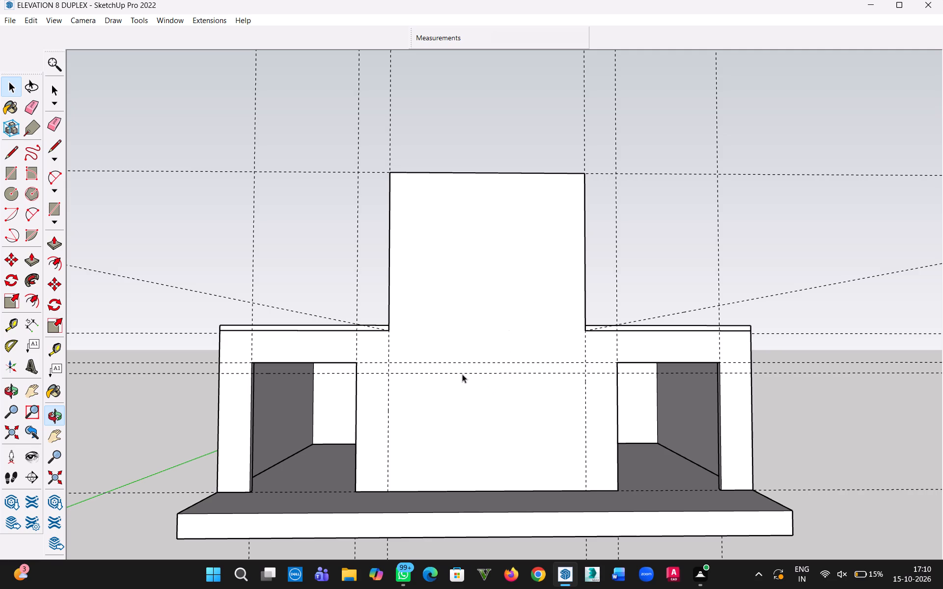
{"action": "scroll", "coordinate": [461, 374], "scroll_direction": "up", "scroll_amount": 1}
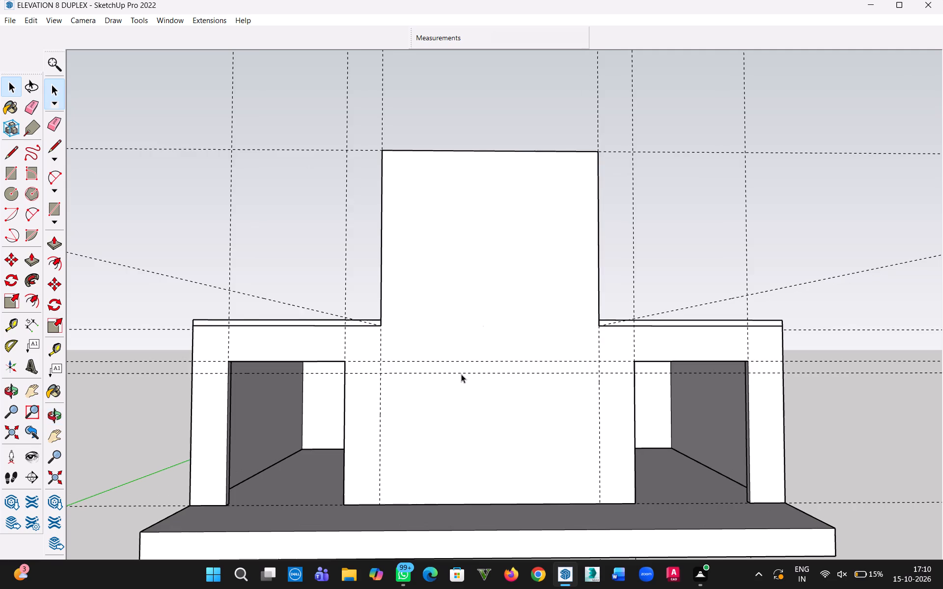
{"action": "scroll", "coordinate": [461, 374], "scroll_direction": "up", "scroll_amount": 1}
{"action": "key", "text": "l"}
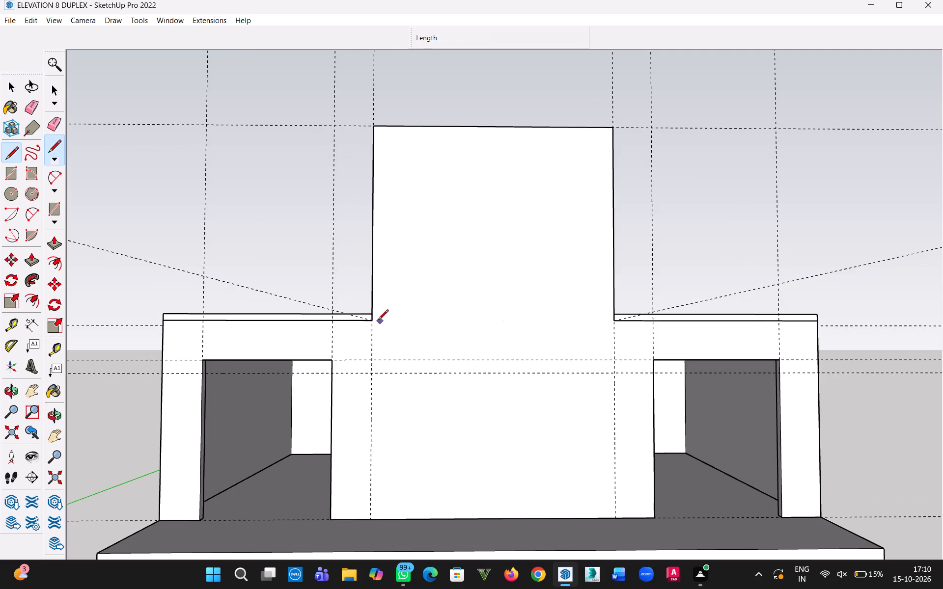
{"action": "left_click", "coordinate": [7, 84]}
{"action": "double_click", "coordinate": [473, 252]}
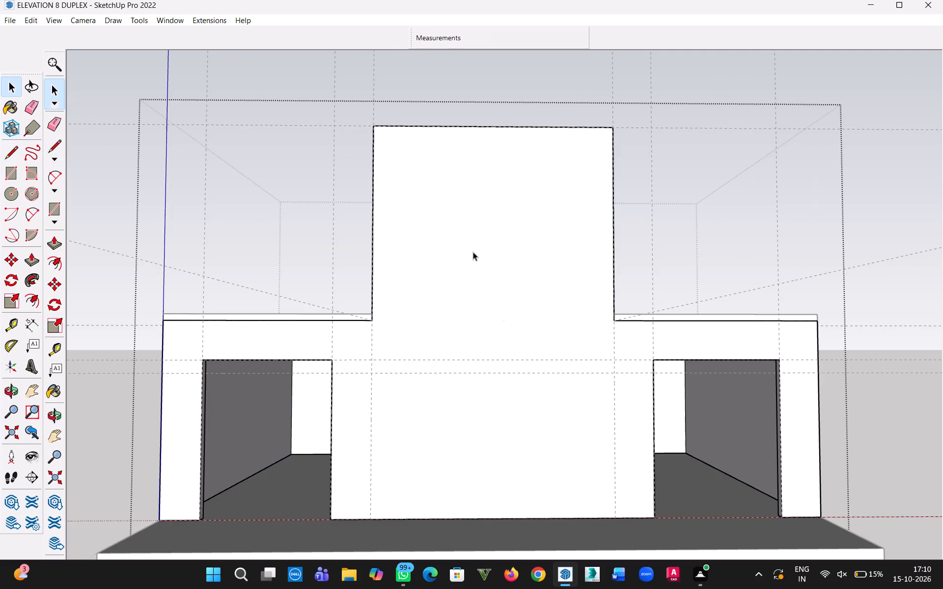
{"action": "key", "text": "l"}
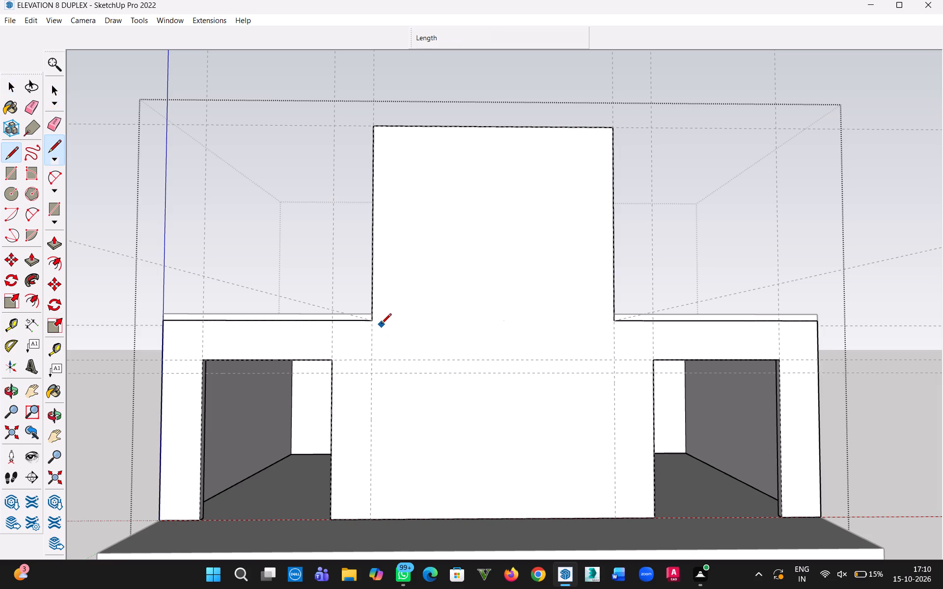
{"action": "left_click", "coordinate": [374, 322]}
{"action": "left_click", "coordinate": [374, 520]}
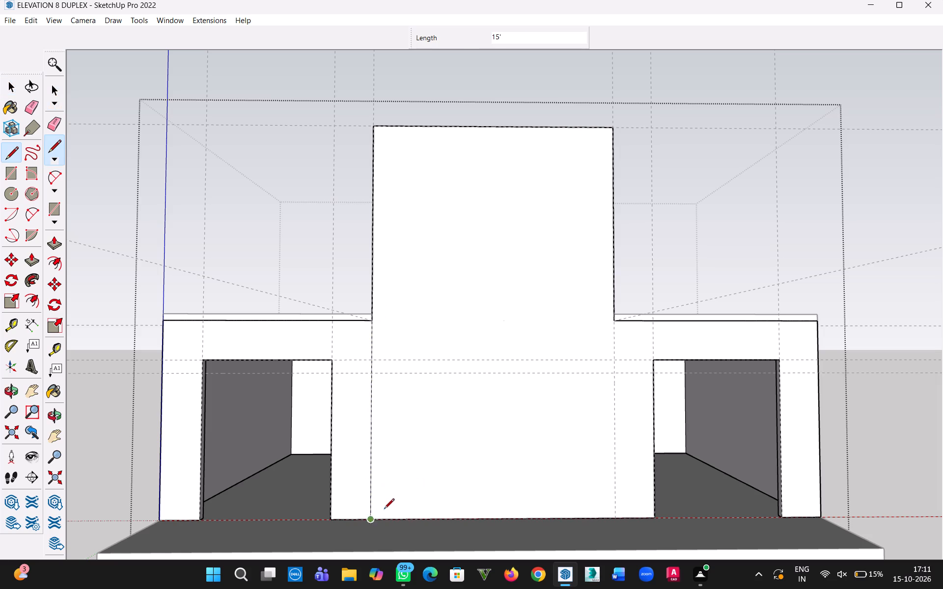
{"action": "left_click", "coordinate": [617, 321]}
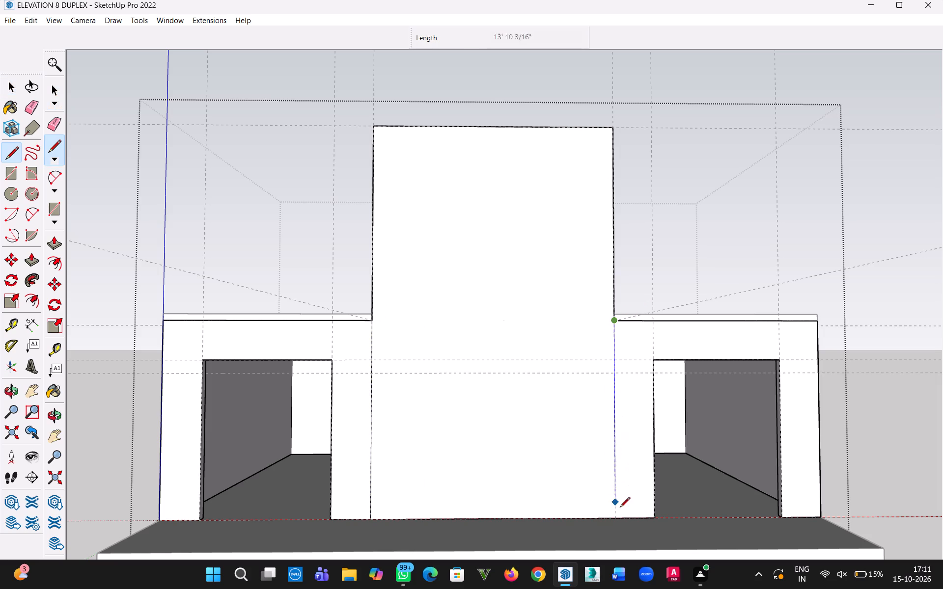
{"action": "left_click", "coordinate": [618, 518]}
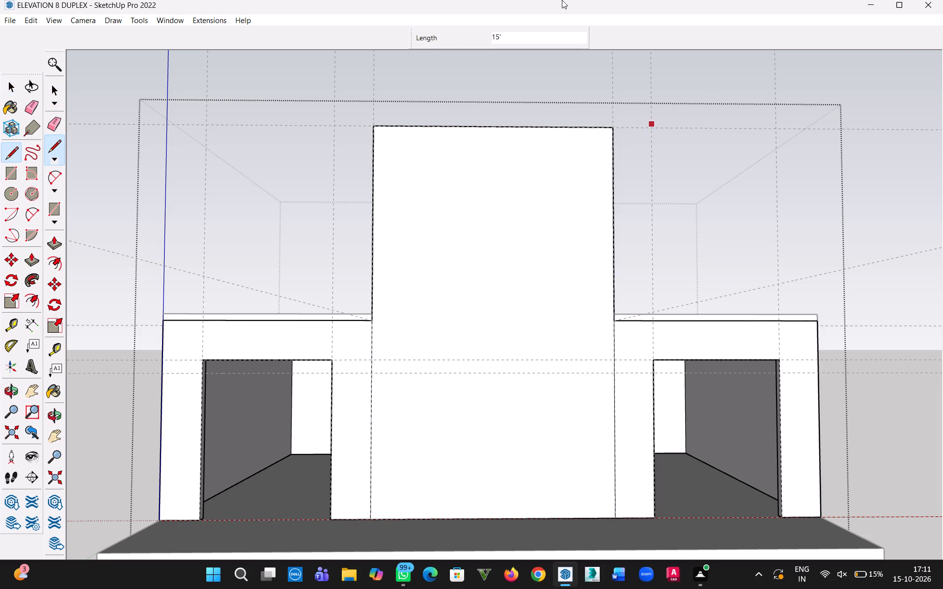
{"action": "left_click", "coordinate": [11, 88]}
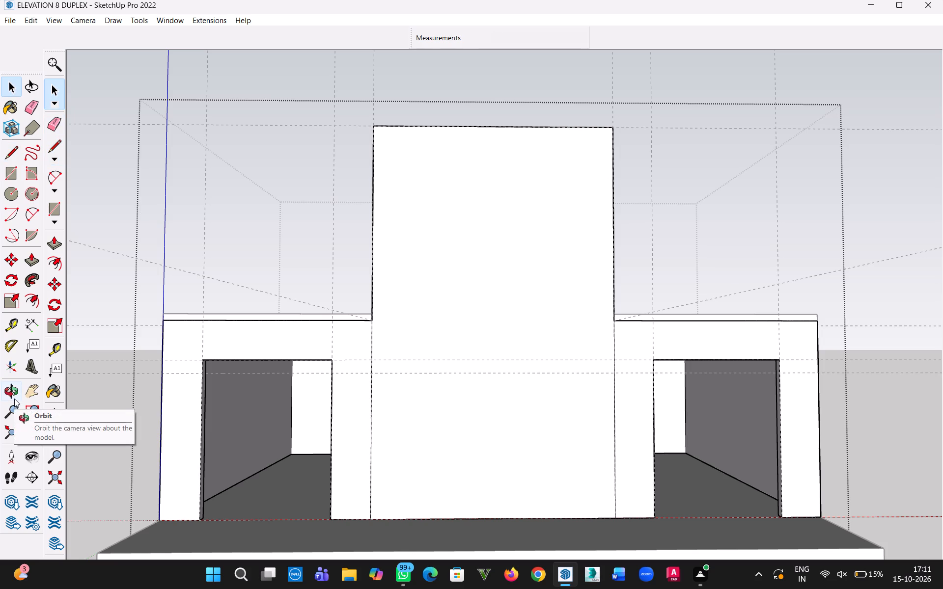
Offset the outline of the tall central front wall face 4' inward.
{"action": "left_click", "coordinate": [33, 299]}
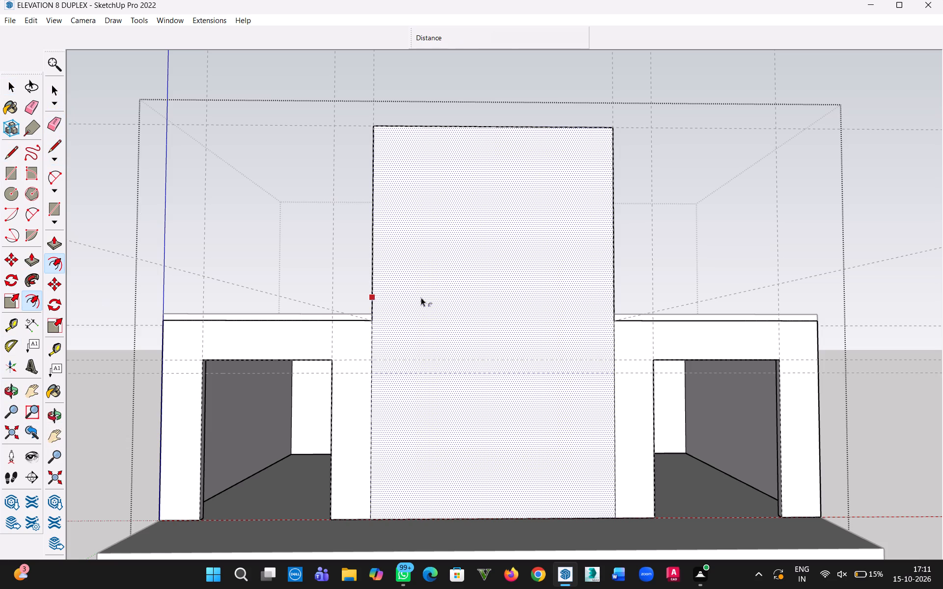
{"action": "left_click", "coordinate": [421, 297]}
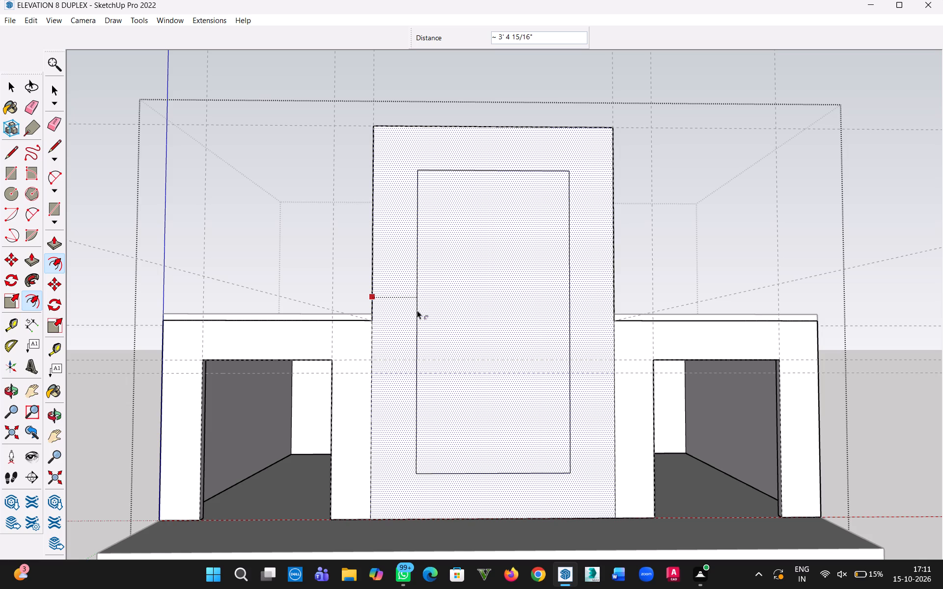
{"action": "key", "text": "3"}
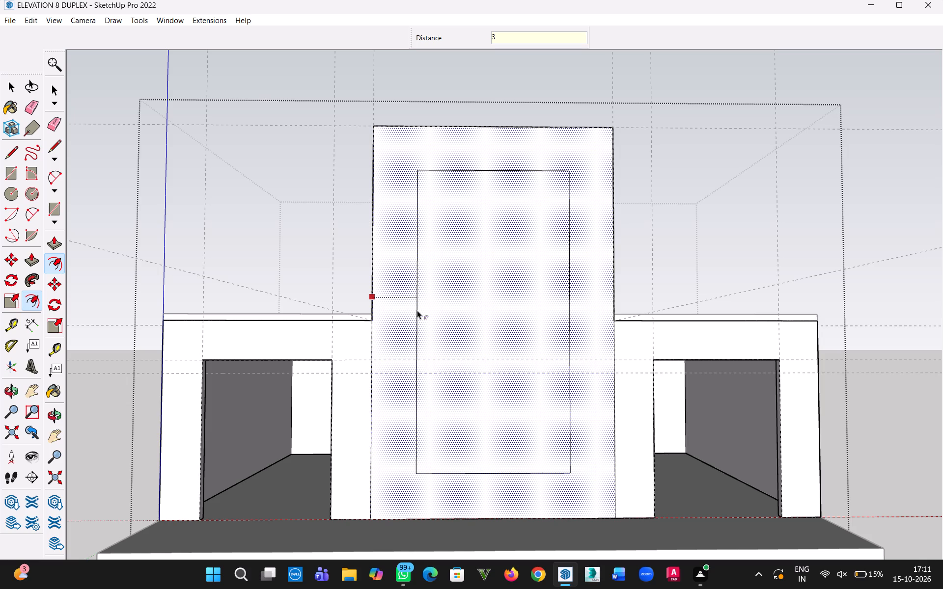
{"action": "key", "text": "period"}
{"action": "key", "text": "BackSpace"}
{"action": "key", "text": "BackSpace"}
{"action": "key", "text": "4"}
{"action": "key", "text": "apostrophe"}
{"action": "key", "text": "Return"}
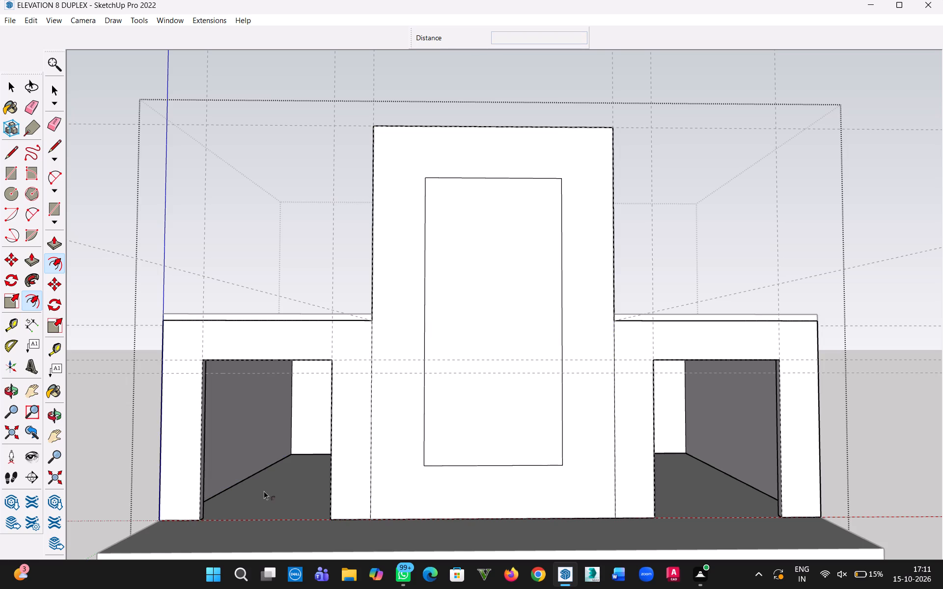
Measure the widths of the left front opening and the inner rectangle on the central wall.
{"action": "key", "text": "t"}
{"action": "middle_click_drag", "start_coordinate": [254, 477], "coordinate": [286, 515]}
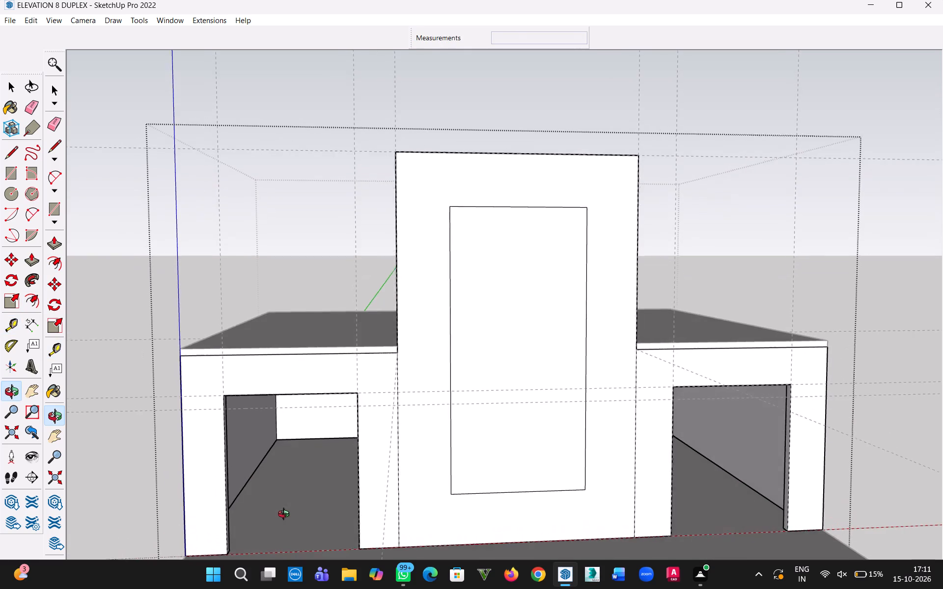
{"action": "middle_click_drag", "start_coordinate": [286, 515], "coordinate": [286, 516]}
{"action": "left_click", "coordinate": [226, 509]}
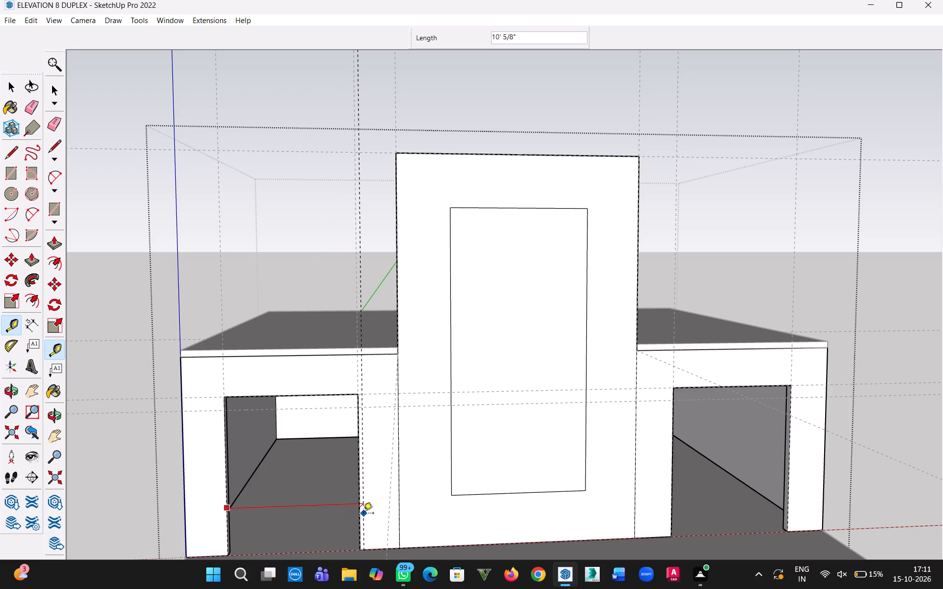
{"action": "key", "text": "Escape"}
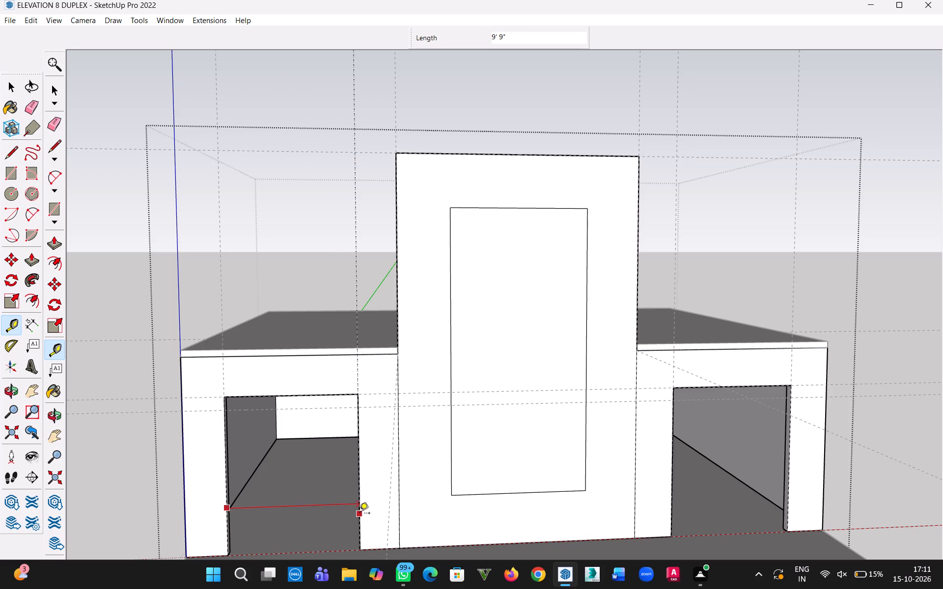
{"action": "left_click", "coordinate": [451, 432]}
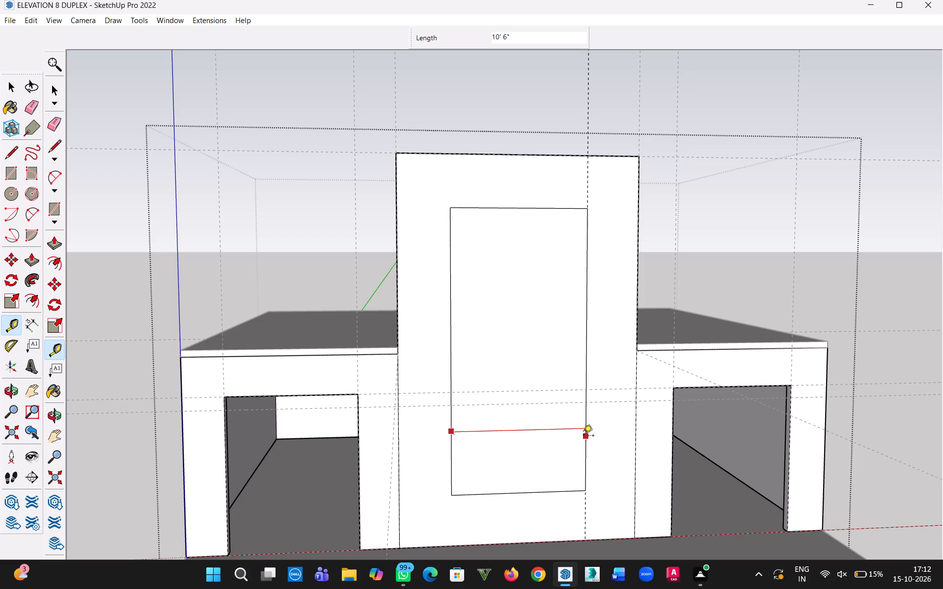
{"action": "key", "text": "Escape"}
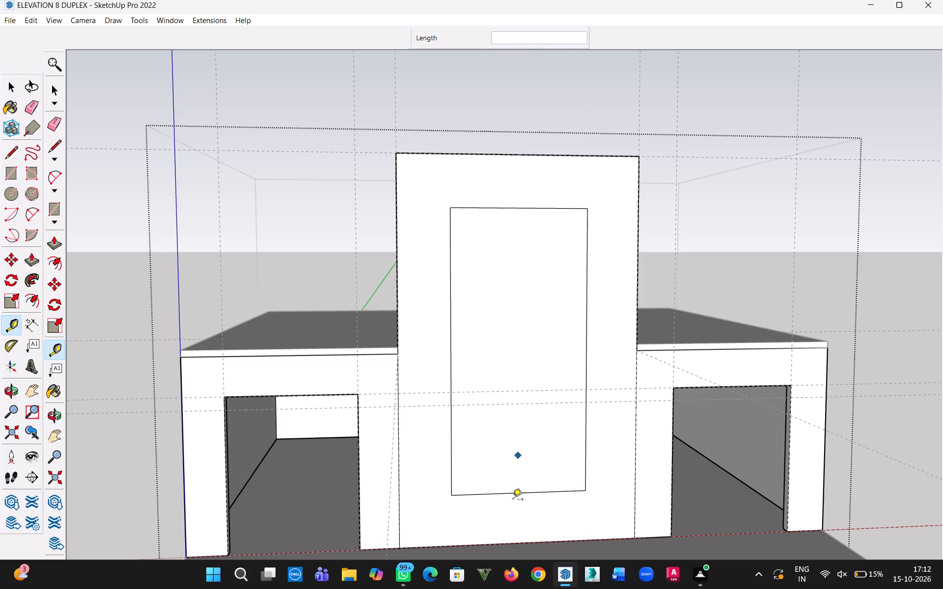
{"action": "left_click", "coordinate": [9, 81]}
Move the inner rectangle's bottom edge straight down to the base of the central front wall.
{"action": "scroll", "coordinate": [435, 344], "scroll_direction": "down", "scroll_amount": 3}
{"action": "key", "text": "h"}
{"action": "left_click_drag", "start_coordinate": [449, 428], "coordinate": [439, 289]}
{"action": "middle_click_drag", "start_coordinate": [518, 295], "coordinate": [518, 401]}
{"action": "scroll", "coordinate": [503, 389], "scroll_direction": "up", "scroll_amount": 6}
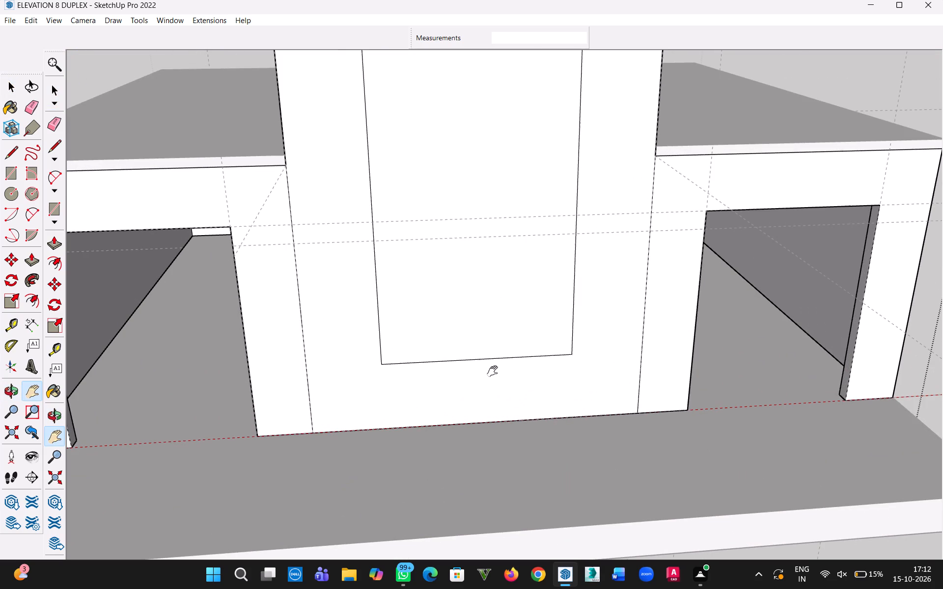
{"action": "left_click", "coordinate": [6, 88]}
{"action": "left_click", "coordinate": [551, 312]}
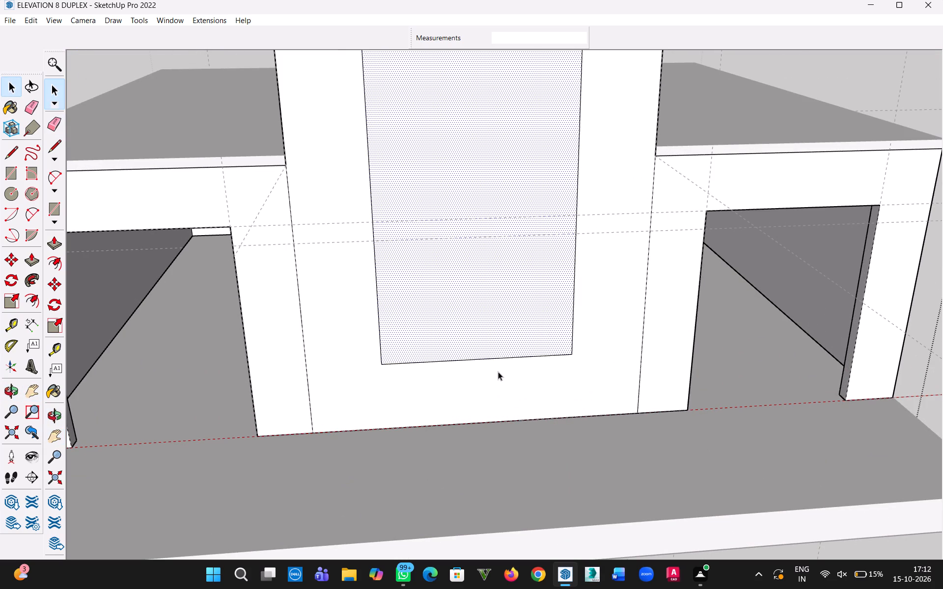
{"action": "scroll", "coordinate": [492, 378], "scroll_direction": "up", "scroll_amount": 4}
{"action": "left_click", "coordinate": [470, 352]}
{"action": "key", "text": "m"}
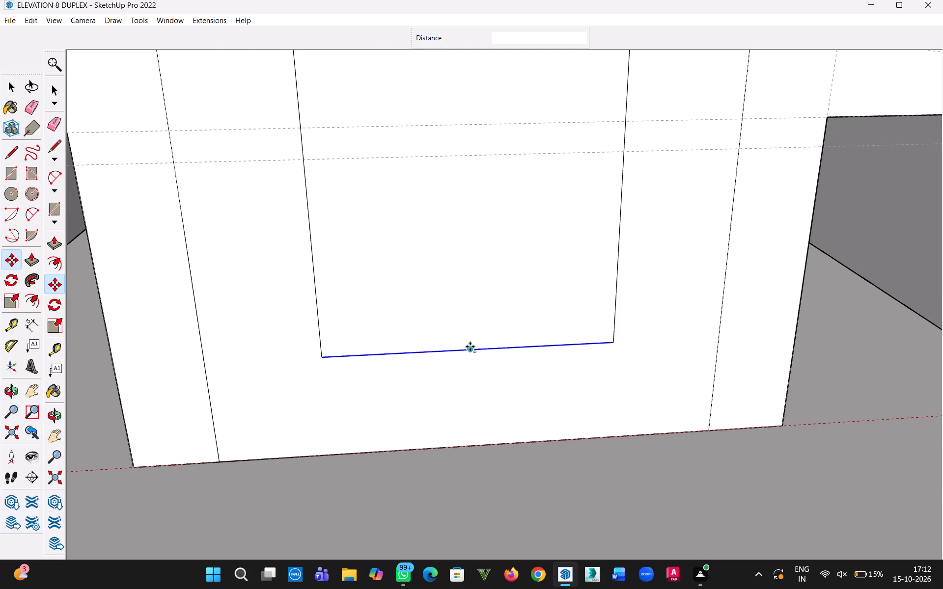
{"action": "left_click", "coordinate": [471, 350]}
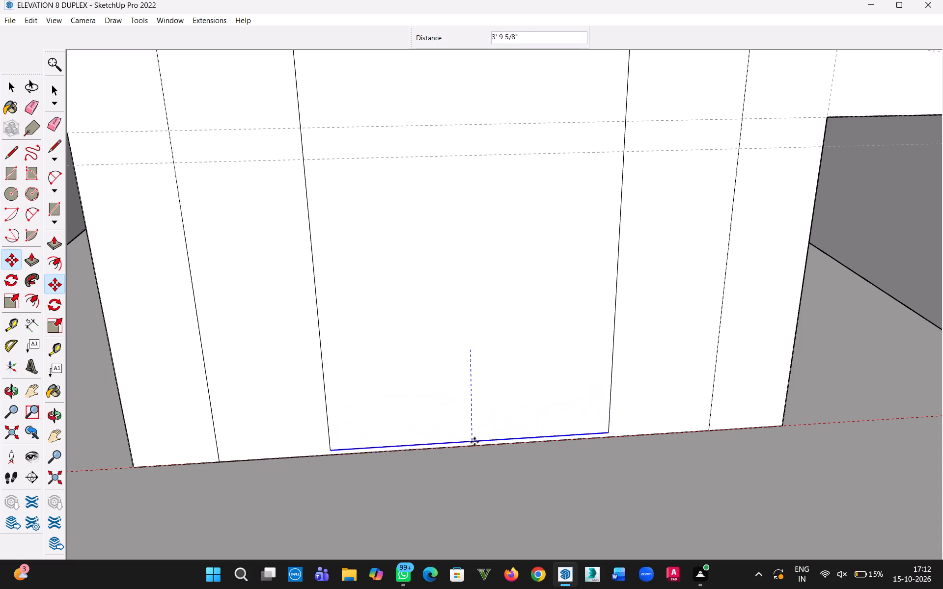
{"action": "left_click", "coordinate": [474, 443]}
{"action": "scroll", "coordinate": [411, 323], "scroll_direction": "down", "scroll_amount": 9}
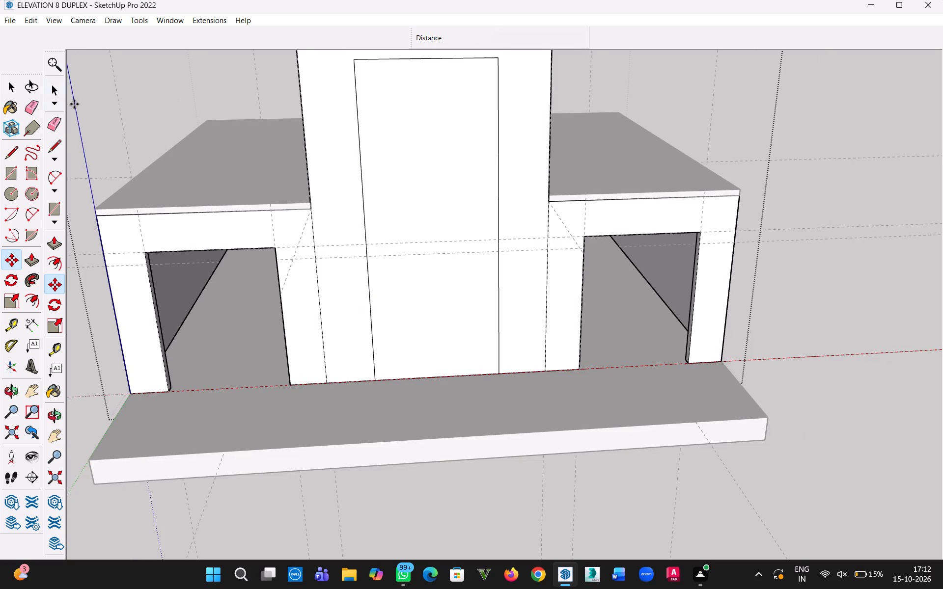
Push the inner rectangle on the central front wall back 9" to cut the tall opening through, and close the wall group.
{"action": "key", "text": "p"}
{"action": "left_click", "coordinate": [426, 208]}
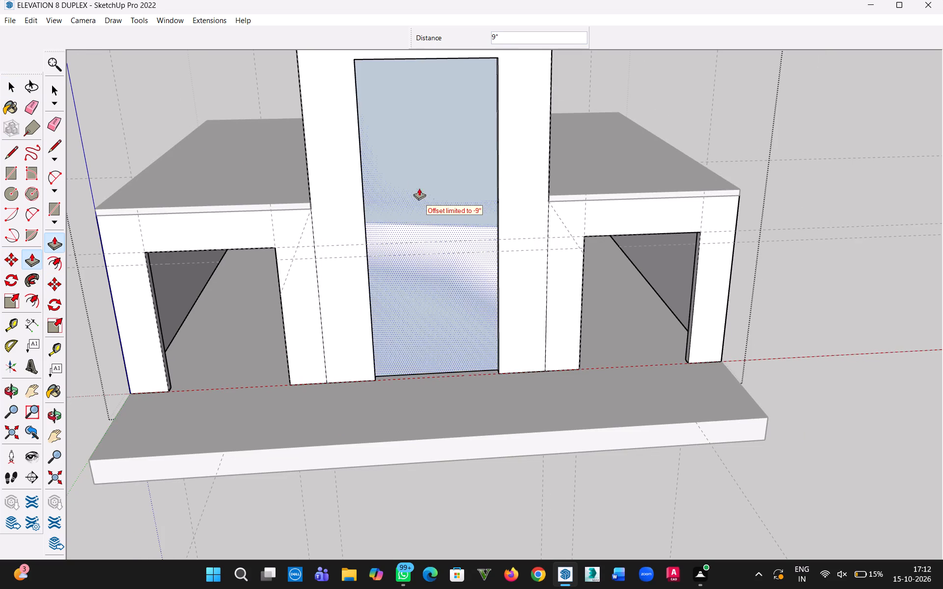
{"action": "left_click", "coordinate": [416, 179]}
{"action": "scroll", "coordinate": [407, 247], "scroll_direction": "down", "scroll_amount": 6}
{"action": "middle_click_drag", "start_coordinate": [409, 252], "coordinate": [524, 262]}
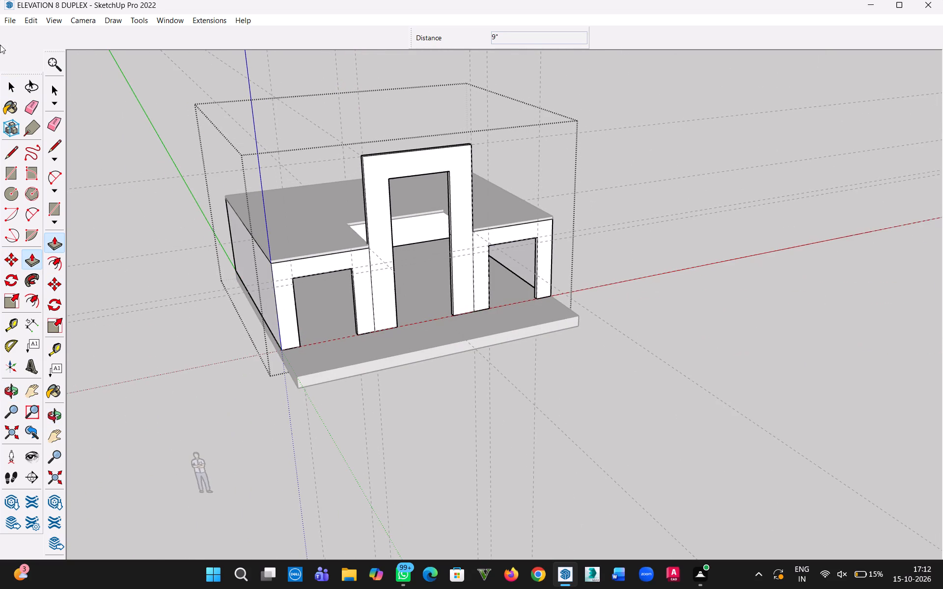
{"action": "left_click", "coordinate": [8, 83]}
{"action": "left_click", "coordinate": [110, 157]}
Examine the front openings, roof notch and raised central wall from several angles.
{"action": "middle_click_drag", "start_coordinate": [442, 271], "coordinate": [310, 284]}
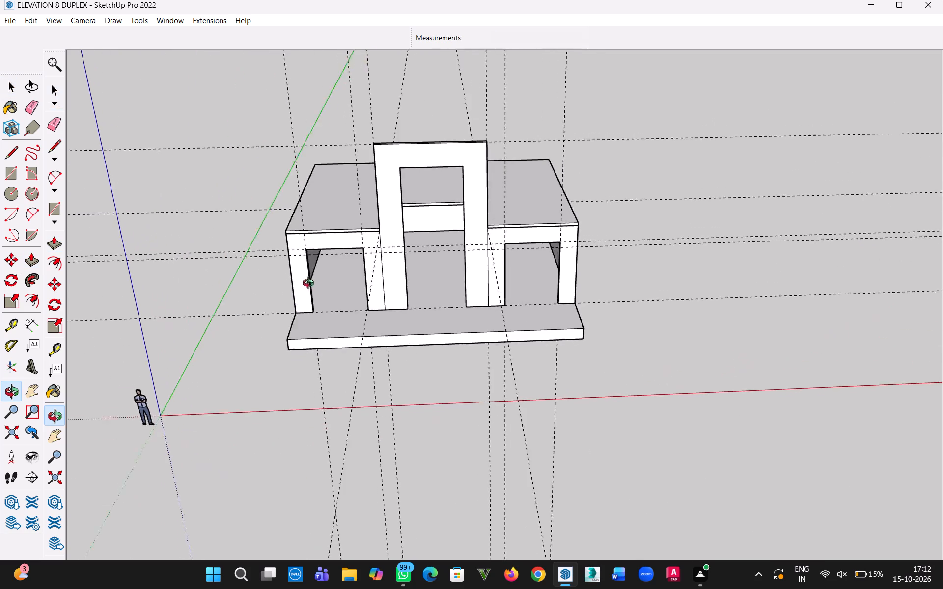
{"action": "middle_click_drag", "start_coordinate": [310, 284], "coordinate": [268, 273]}
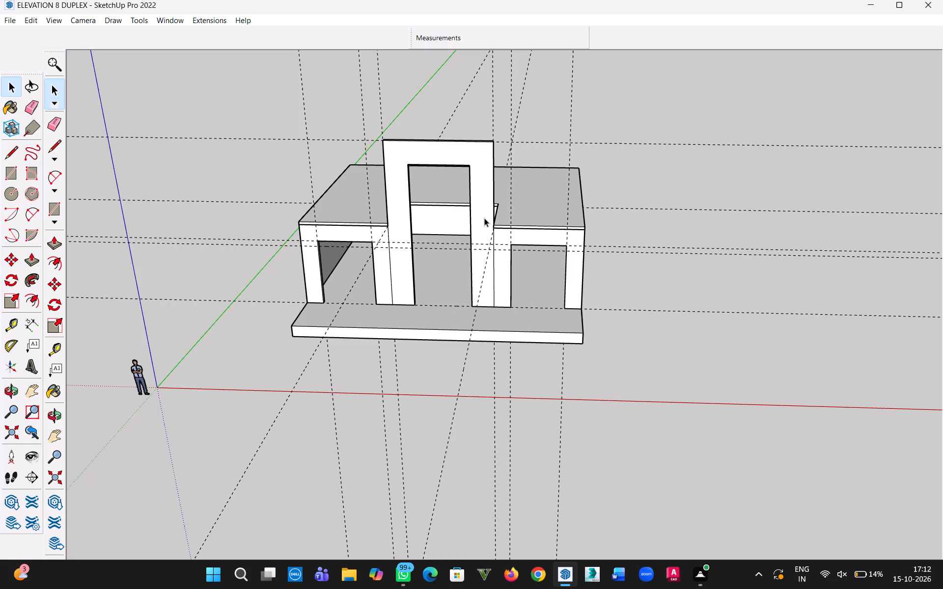
{"action": "middle_click_drag", "start_coordinate": [484, 218], "coordinate": [424, 224]}
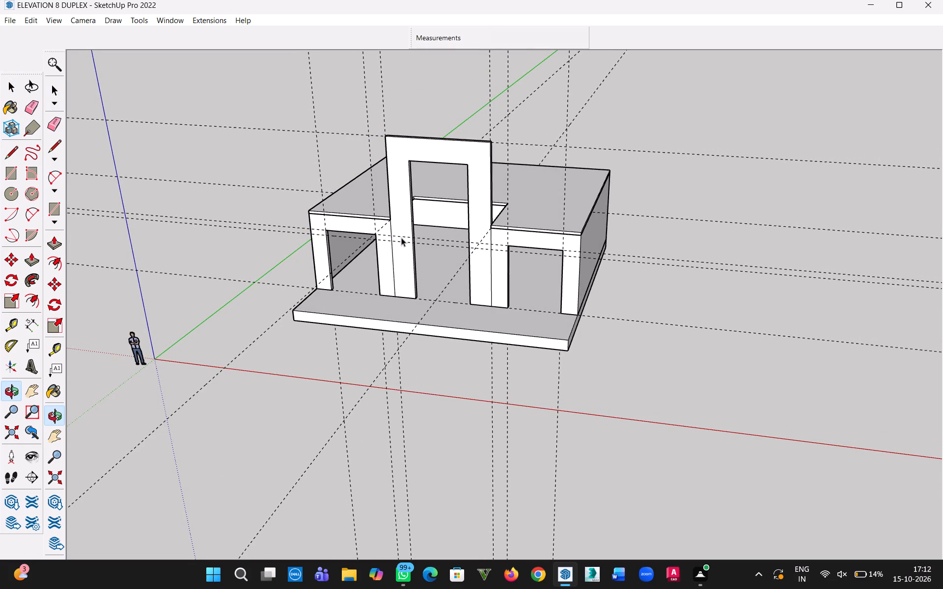
{"action": "scroll", "coordinate": [401, 238], "scroll_direction": "up", "scroll_amount": 8}
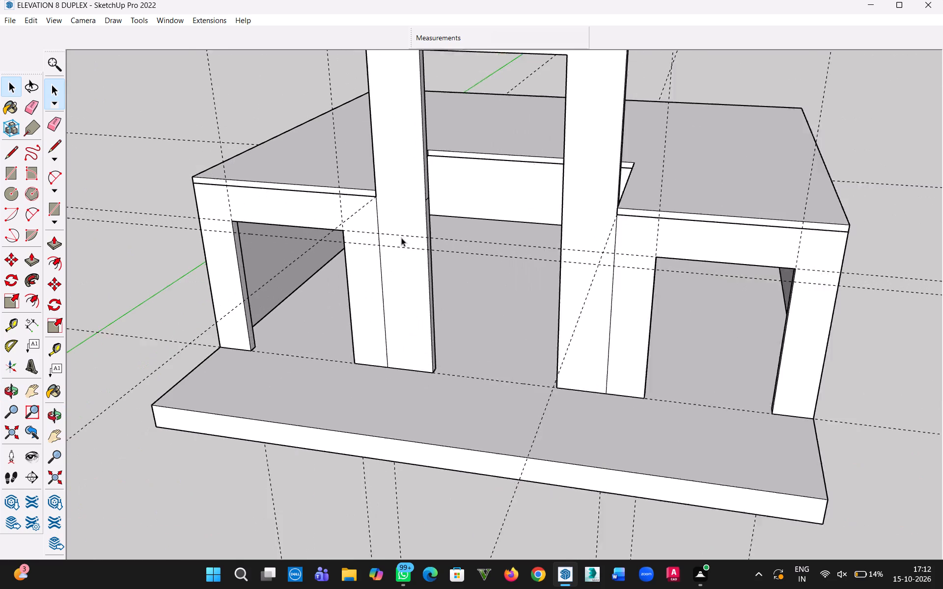
{"action": "scroll", "coordinate": [401, 238], "scroll_direction": "up", "scroll_amount": 1}
{"action": "scroll", "coordinate": [333, 274], "scroll_direction": "down", "scroll_amount": 3}
{"action": "middle_click_drag", "start_coordinate": [323, 276], "coordinate": [450, 210]}
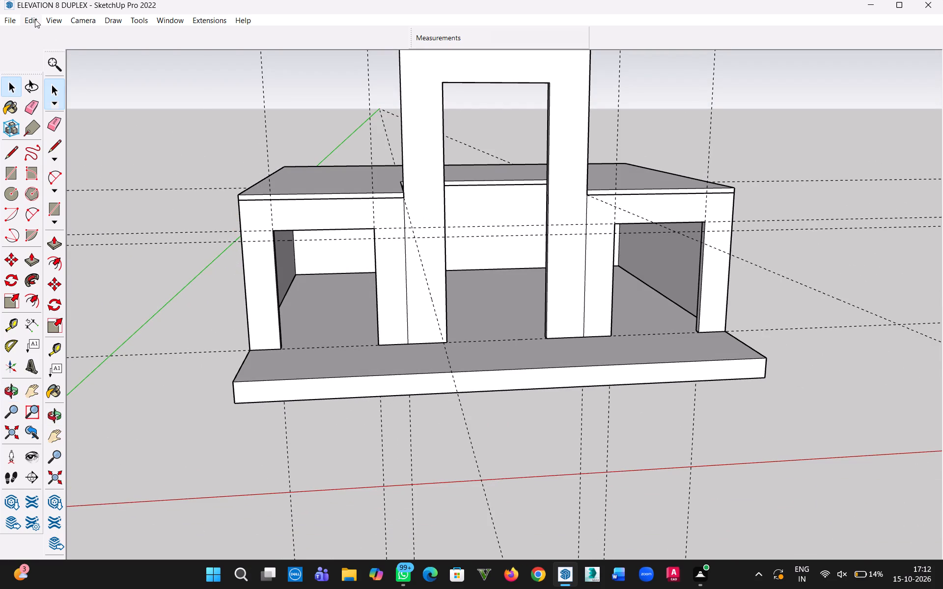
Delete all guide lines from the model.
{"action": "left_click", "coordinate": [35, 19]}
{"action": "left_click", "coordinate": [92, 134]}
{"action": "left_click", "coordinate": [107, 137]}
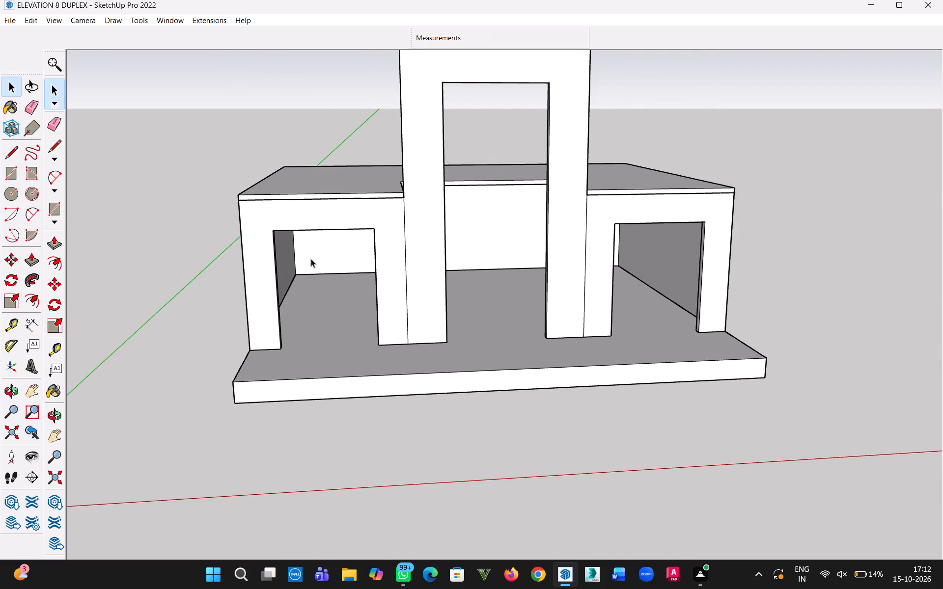
Save the model.
{"action": "scroll", "coordinate": [307, 257], "scroll_direction": "up", "scroll_amount": 2}
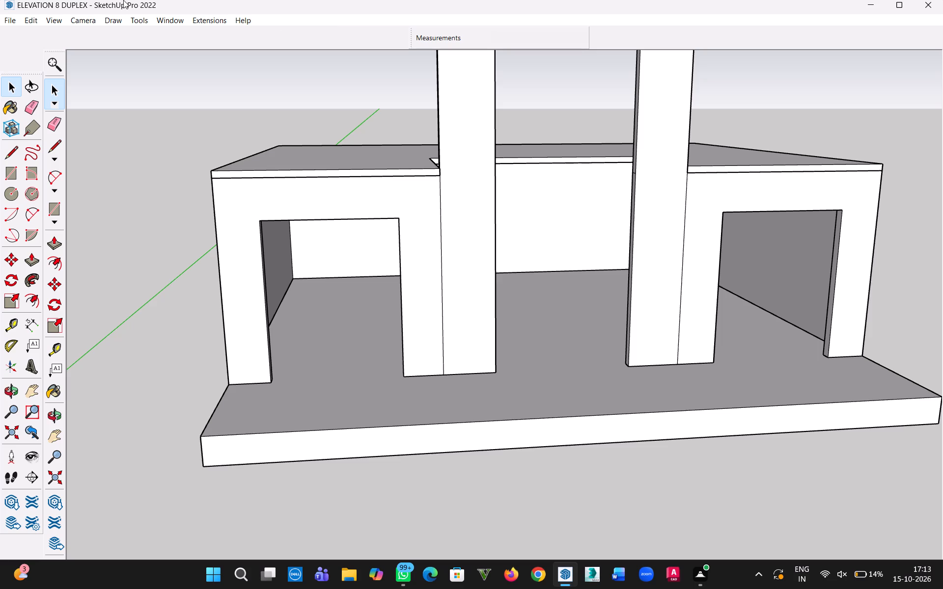
{"action": "scroll", "coordinate": [368, 271], "scroll_direction": "down", "scroll_amount": 4}
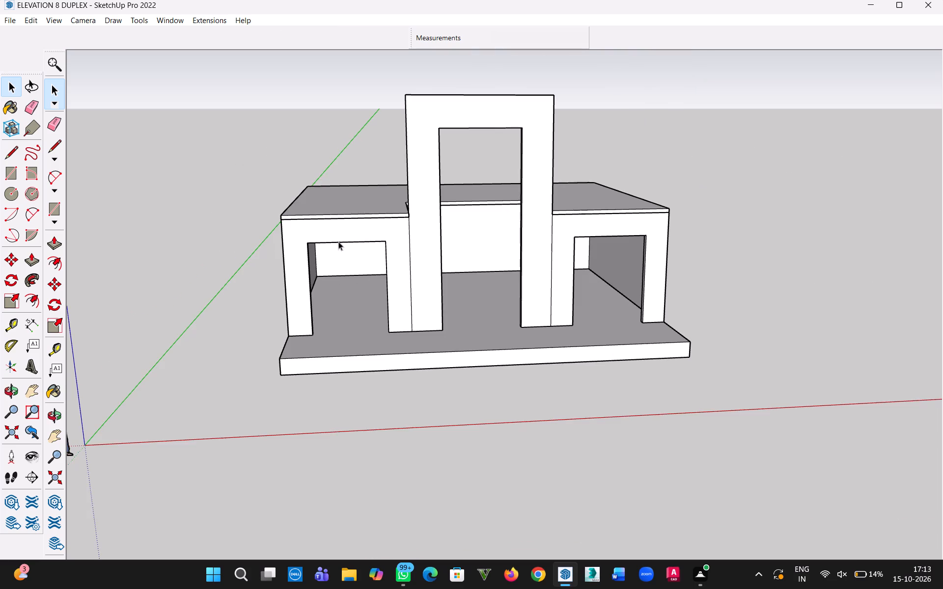
{"action": "middle_click_drag", "start_coordinate": [313, 220], "coordinate": [314, 254]}
{"action": "key", "text": "ctrl+s"}
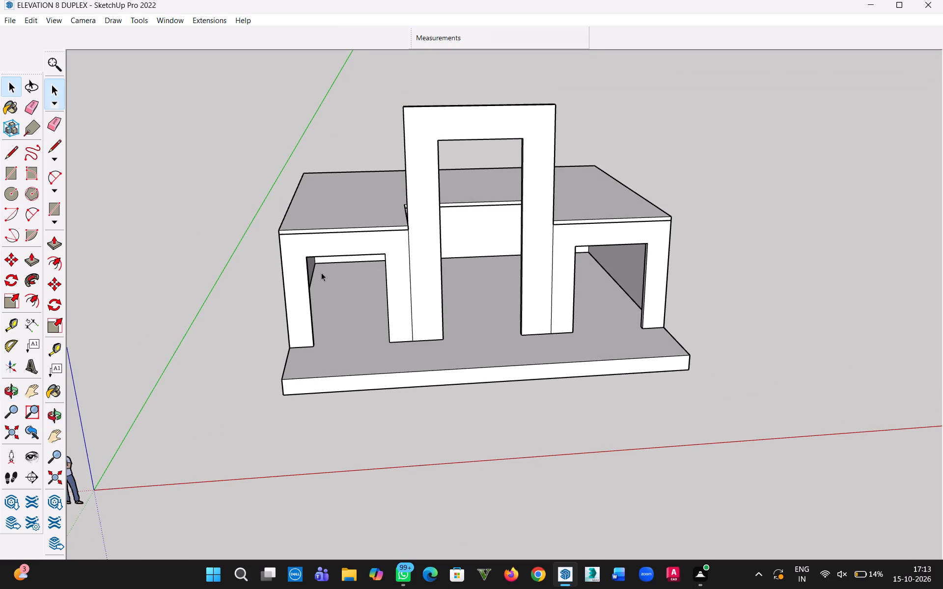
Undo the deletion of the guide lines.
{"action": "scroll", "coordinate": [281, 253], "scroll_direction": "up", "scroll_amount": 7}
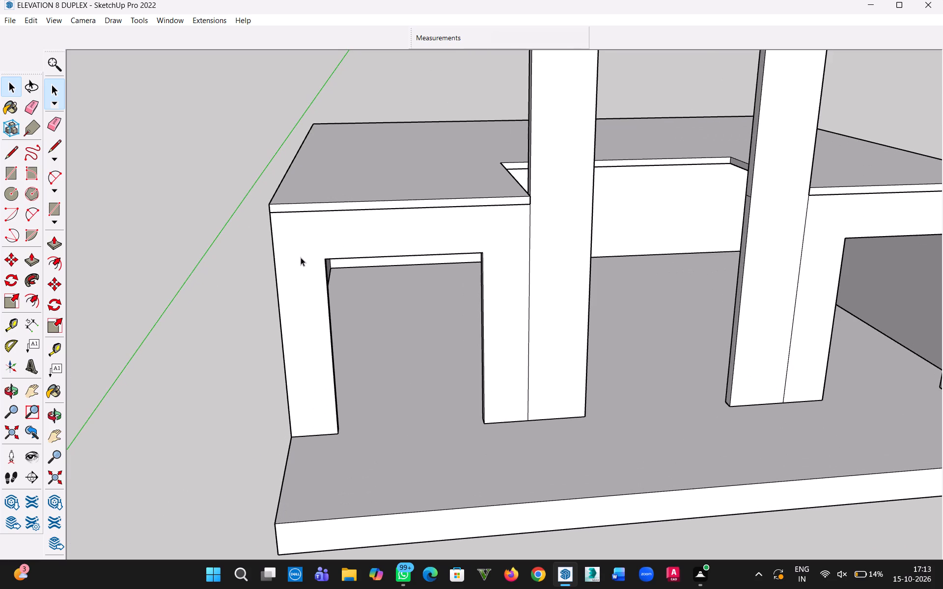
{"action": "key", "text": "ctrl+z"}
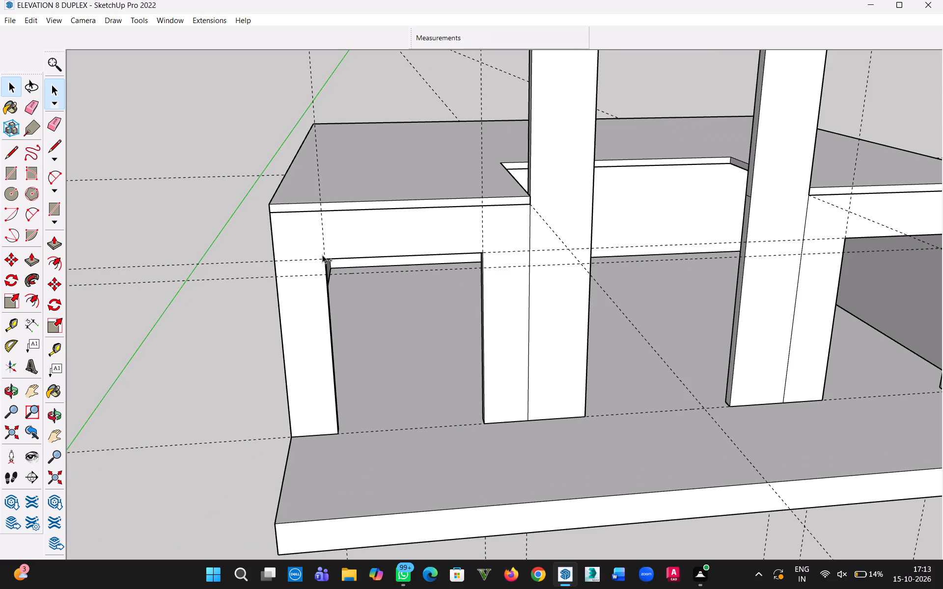
Draw a 9' 9" by 11' rectangle in the left front opening, from the lower horizontal guide down to the slab.
{"action": "middle_click_drag", "start_coordinate": [347, 269], "coordinate": [361, 240]}
{"action": "scroll", "coordinate": [349, 270], "scroll_direction": "up", "scroll_amount": 1}
{"action": "middle_click_drag", "start_coordinate": [361, 240], "coordinate": [360, 244]}
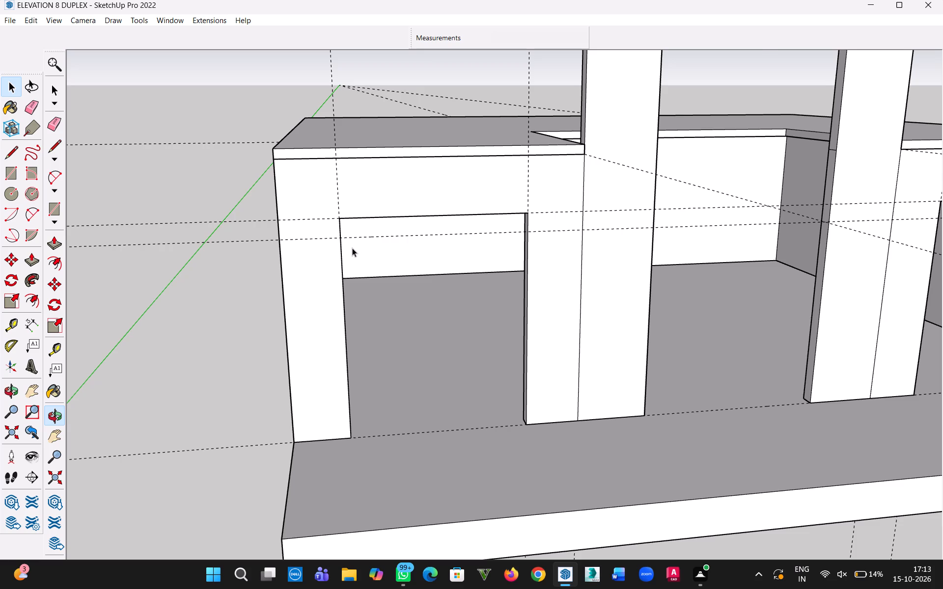
{"action": "scroll", "coordinate": [352, 248], "scroll_direction": "up", "scroll_amount": 3}
{"action": "key", "text": "r"}
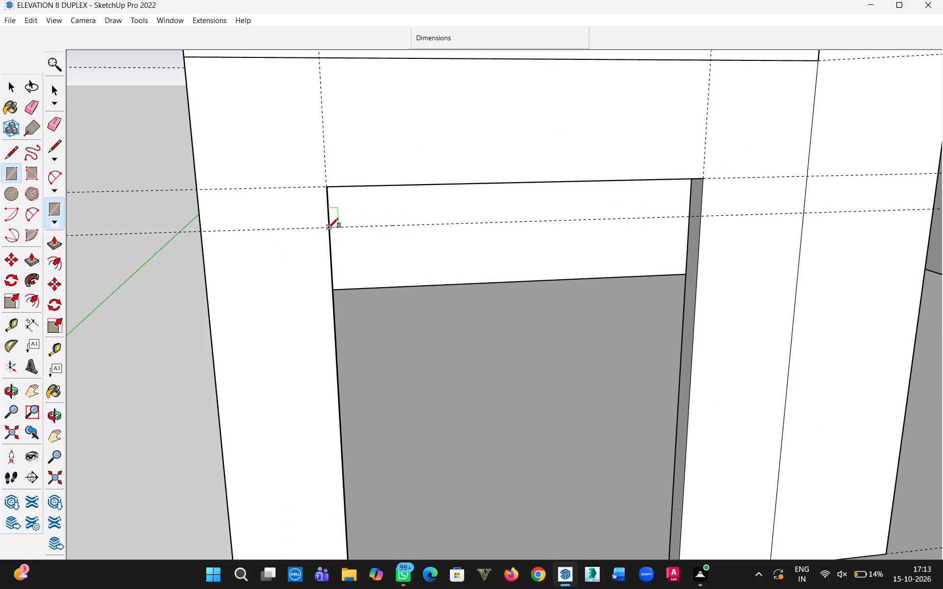
{"action": "left_click", "coordinate": [329, 228]}
{"action": "scroll", "coordinate": [478, 333], "scroll_direction": "down", "scroll_amount": 4}
{"action": "key", "text": "h"}
{"action": "left_click_drag", "start_coordinate": [486, 352], "coordinate": [434, 294]}
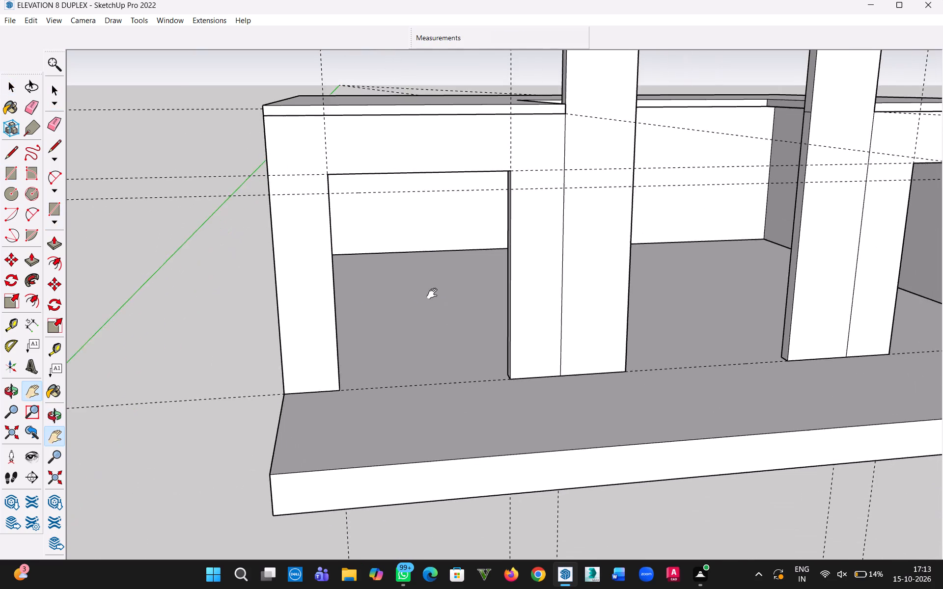
{"action": "left_click_drag", "start_coordinate": [434, 294], "coordinate": [447, 314]}
{"action": "key", "text": "Escape"}
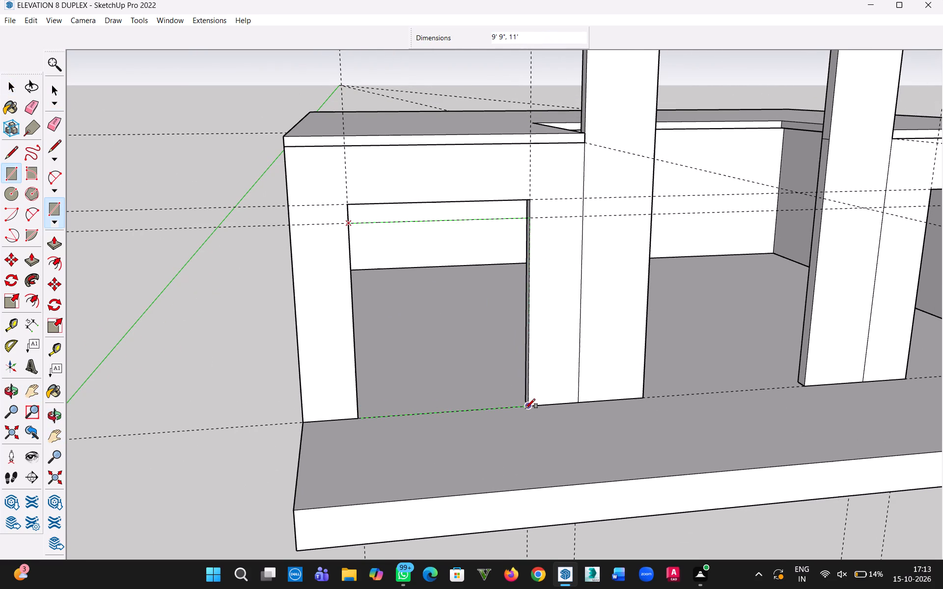
{"action": "left_click", "coordinate": [526, 408]}
Make the new rectangle in the left front opening, face and edges, into a group.
{"action": "left_click", "coordinate": [15, 93]}
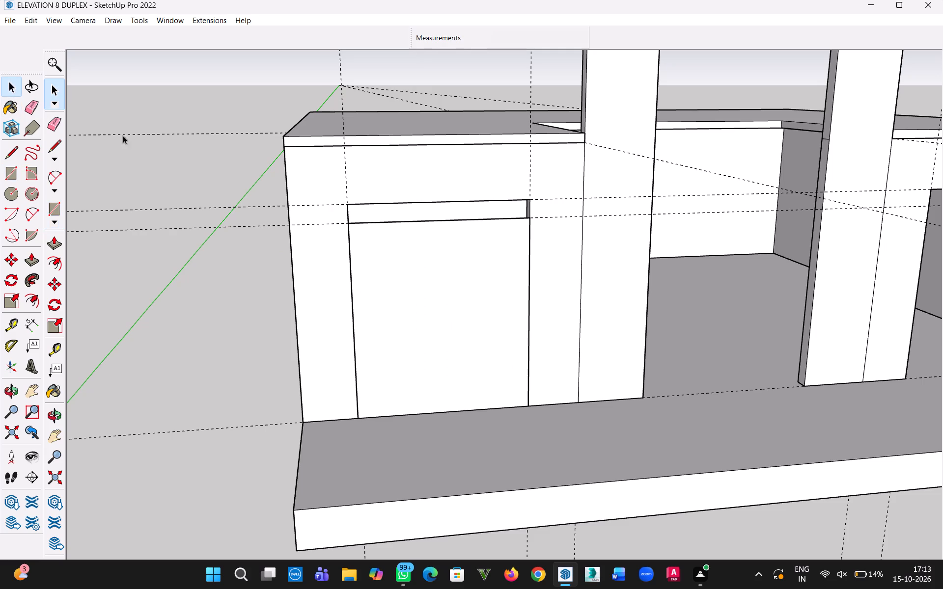
{"action": "left_click", "coordinate": [143, 172]}
{"action": "triple_click", "coordinate": [405, 319]}
{"action": "right_click", "coordinate": [405, 319]}
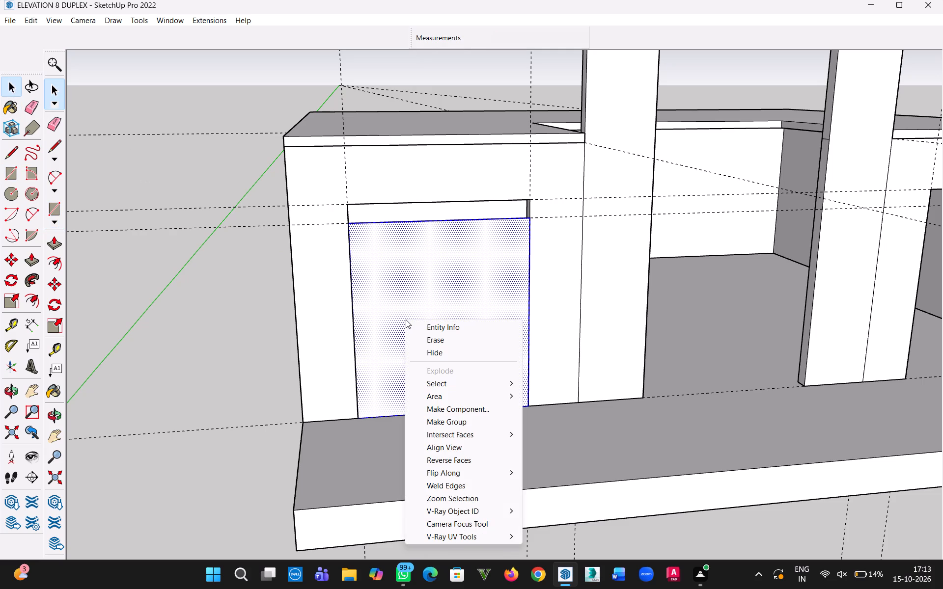
{"action": "left_click", "coordinate": [434, 415]}
Open the new group and offset the rectangle's outline 3" inward to form a frame.
{"action": "double_click", "coordinate": [412, 306]}
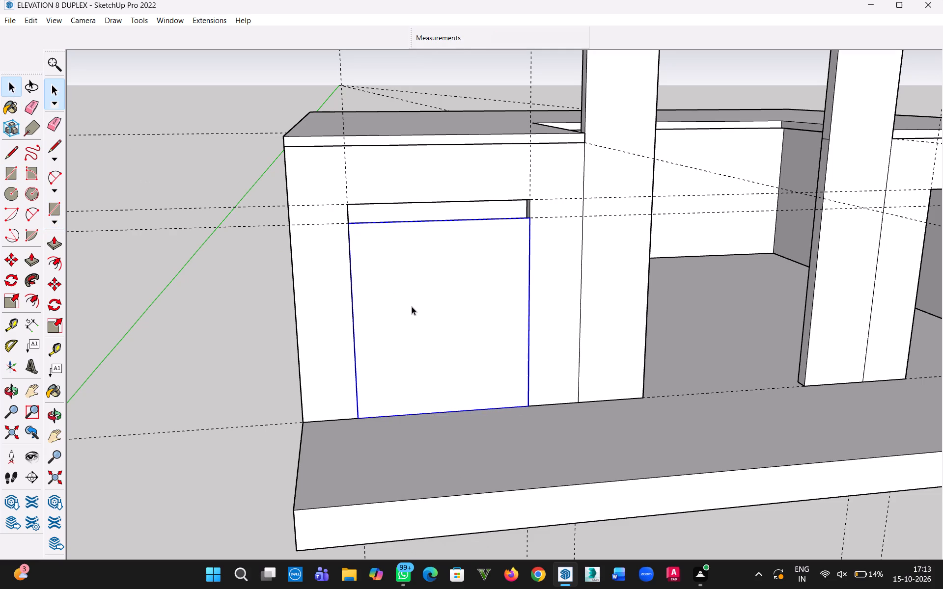
{"action": "left_click", "coordinate": [30, 296]}
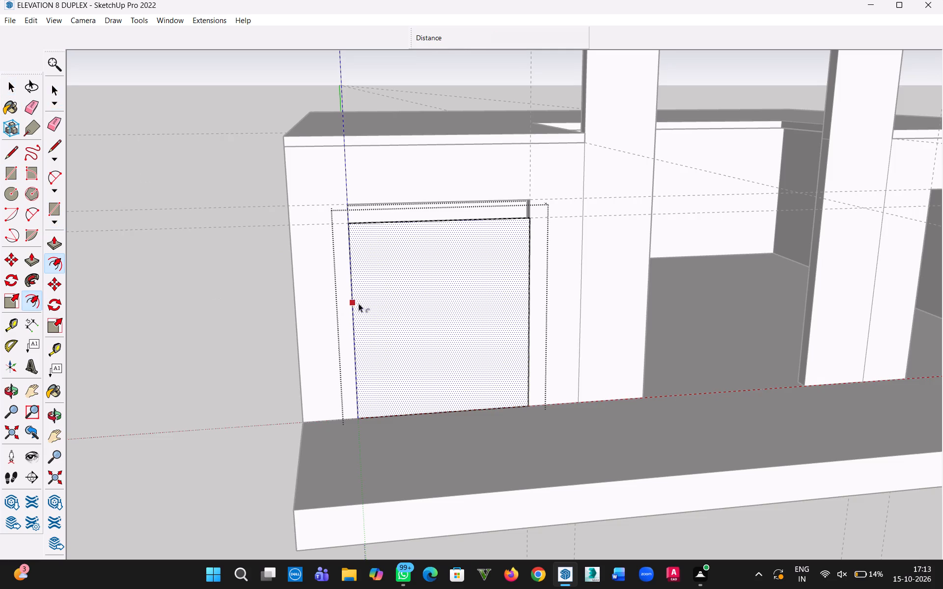
{"action": "left_click", "coordinate": [359, 303]}
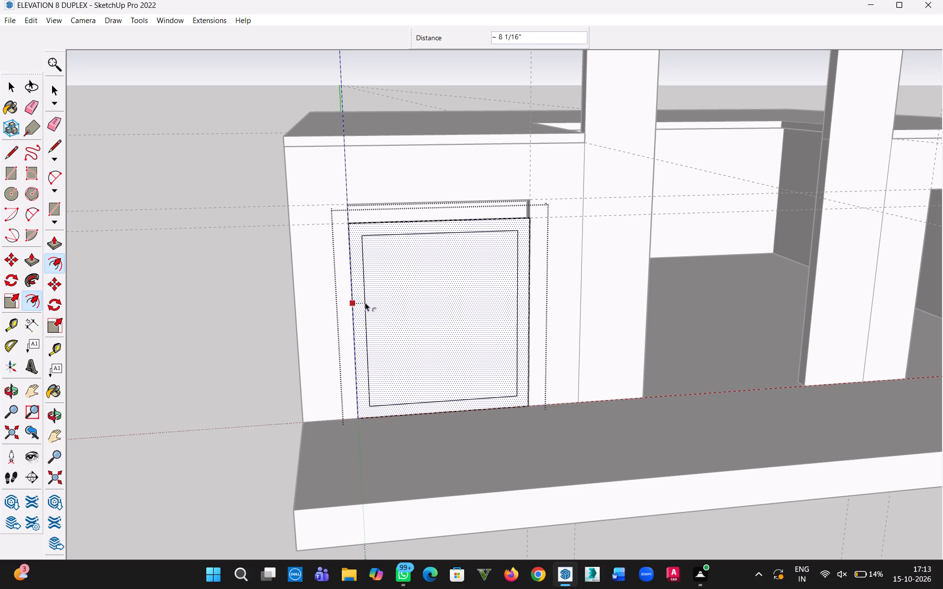
{"action": "type", "text": "3\""}
{"action": "key", "text": "Return"}
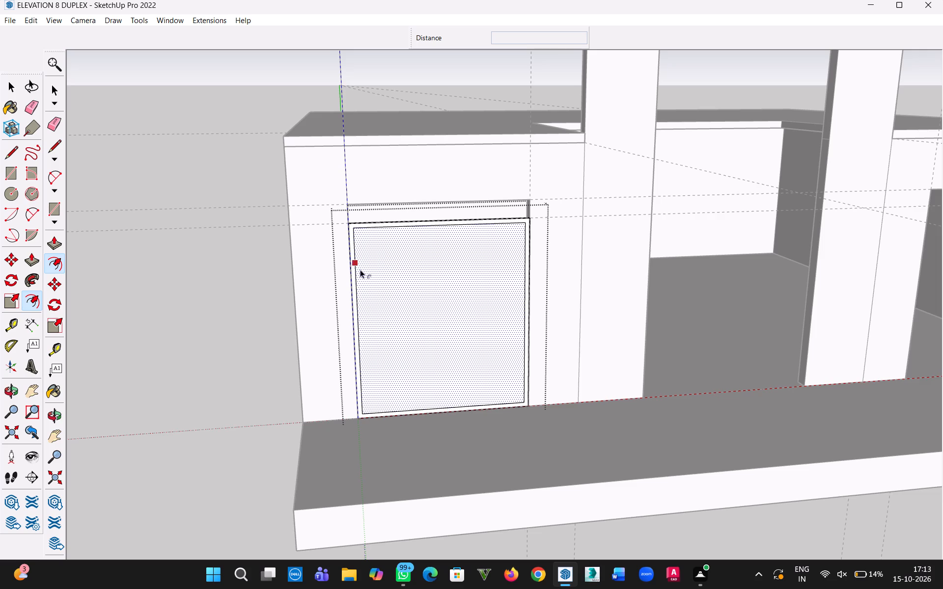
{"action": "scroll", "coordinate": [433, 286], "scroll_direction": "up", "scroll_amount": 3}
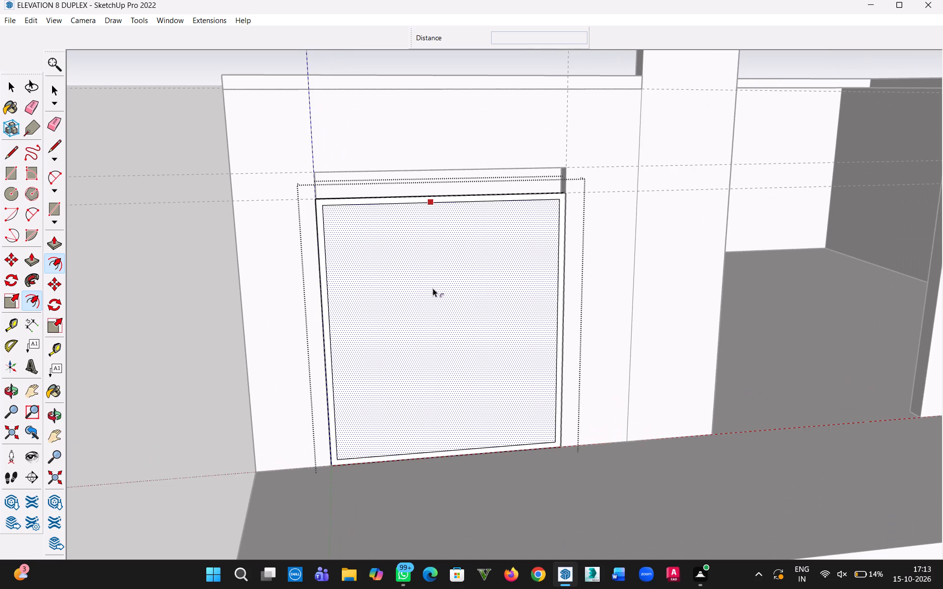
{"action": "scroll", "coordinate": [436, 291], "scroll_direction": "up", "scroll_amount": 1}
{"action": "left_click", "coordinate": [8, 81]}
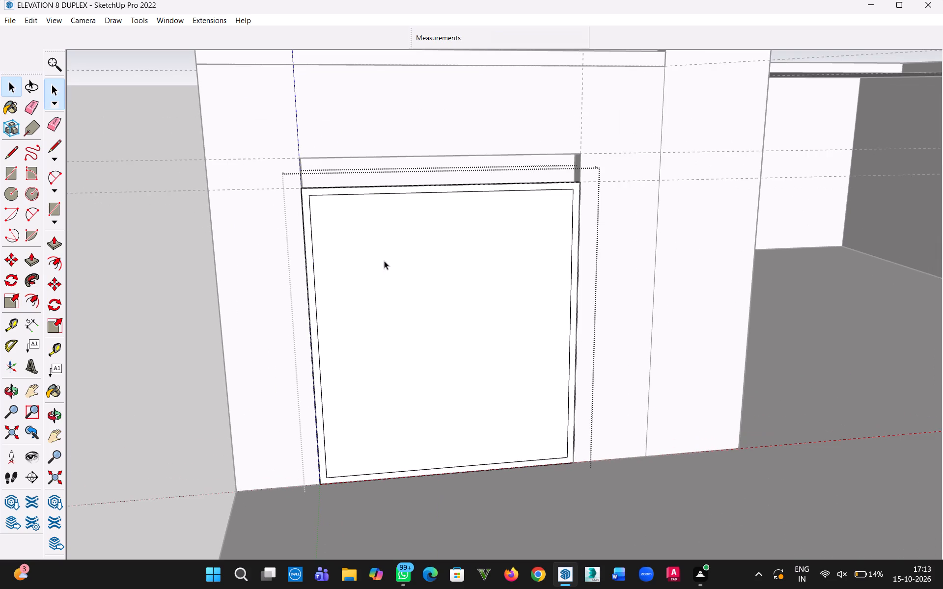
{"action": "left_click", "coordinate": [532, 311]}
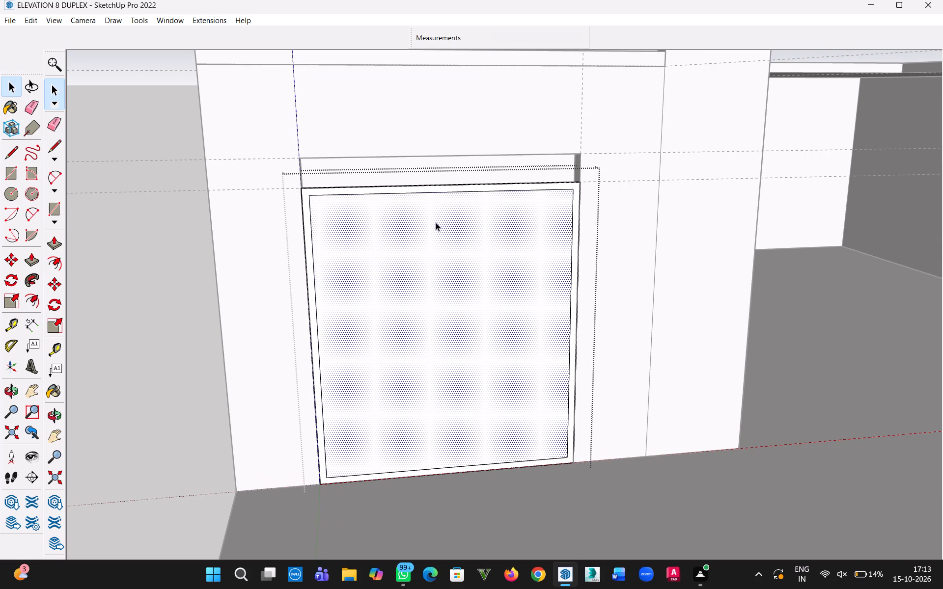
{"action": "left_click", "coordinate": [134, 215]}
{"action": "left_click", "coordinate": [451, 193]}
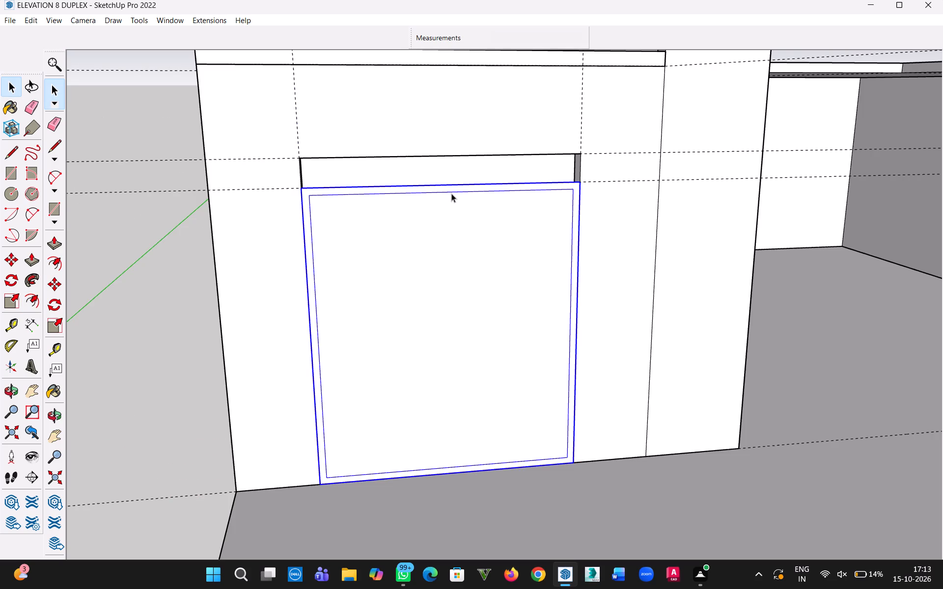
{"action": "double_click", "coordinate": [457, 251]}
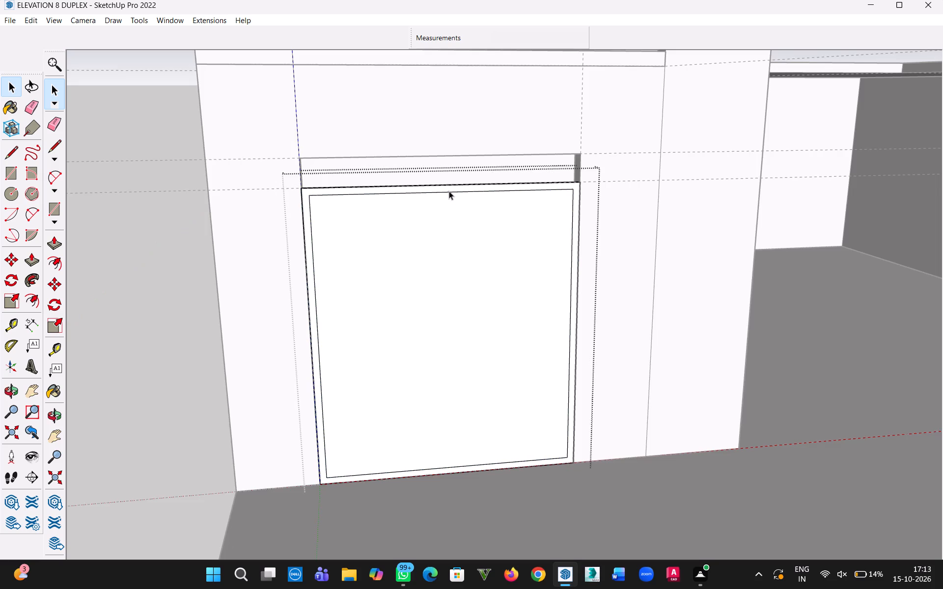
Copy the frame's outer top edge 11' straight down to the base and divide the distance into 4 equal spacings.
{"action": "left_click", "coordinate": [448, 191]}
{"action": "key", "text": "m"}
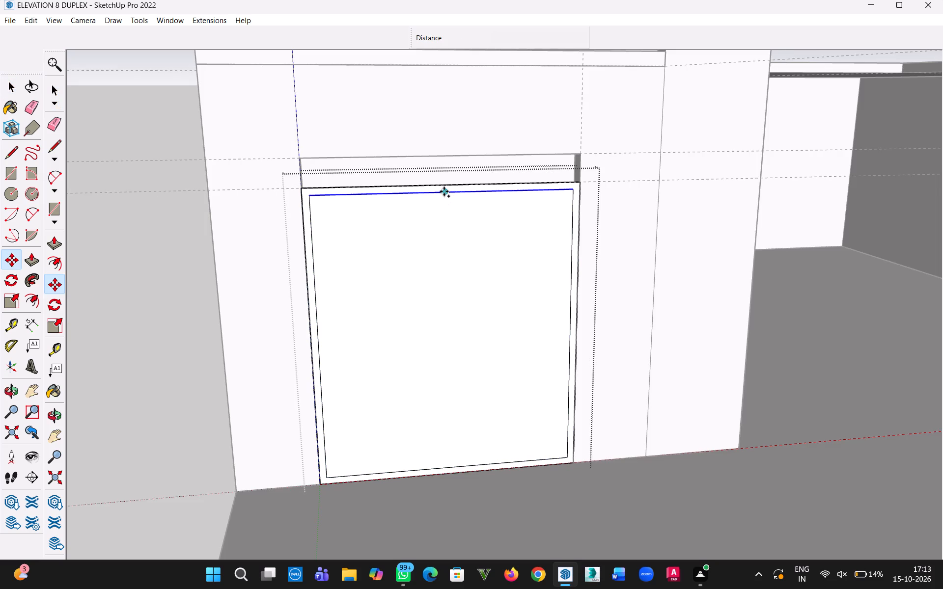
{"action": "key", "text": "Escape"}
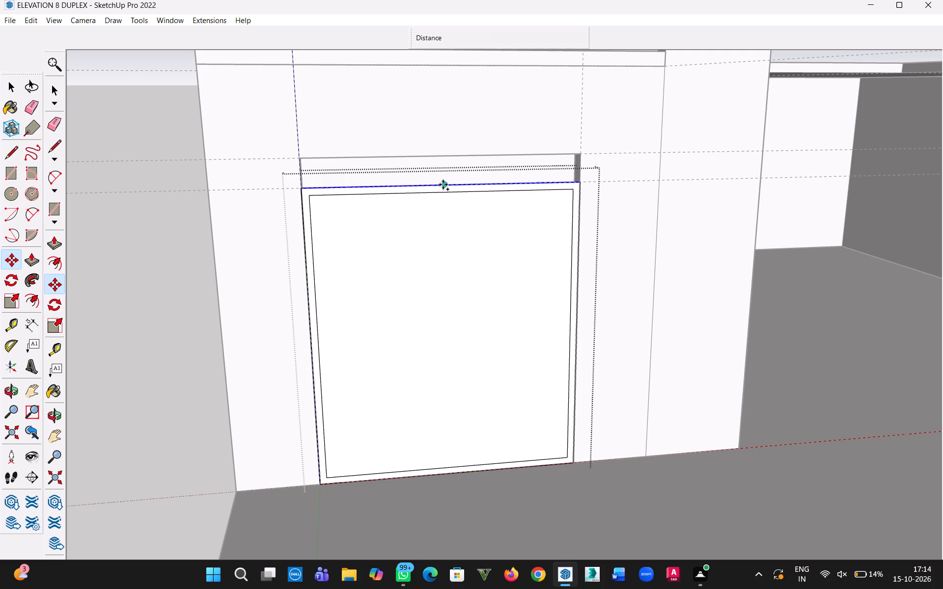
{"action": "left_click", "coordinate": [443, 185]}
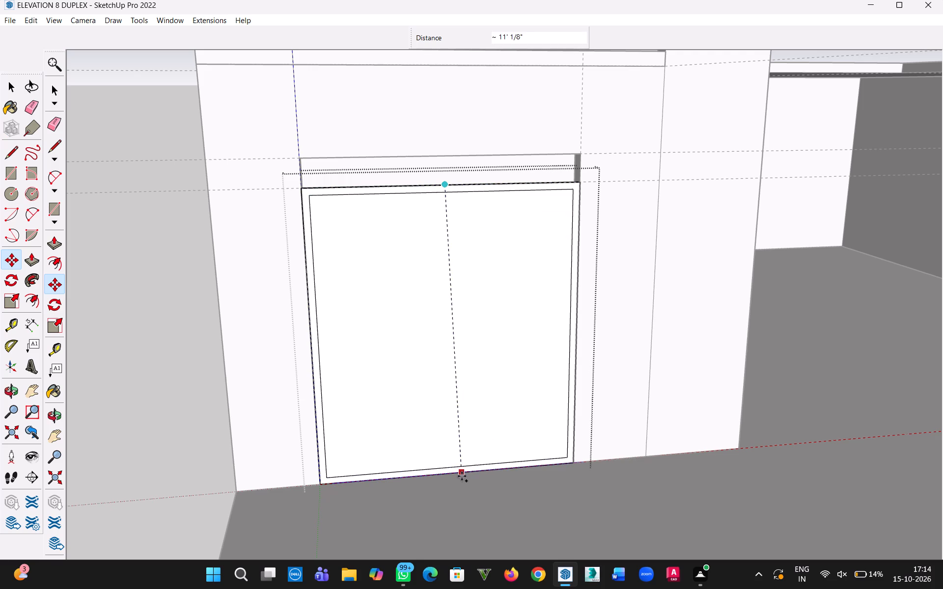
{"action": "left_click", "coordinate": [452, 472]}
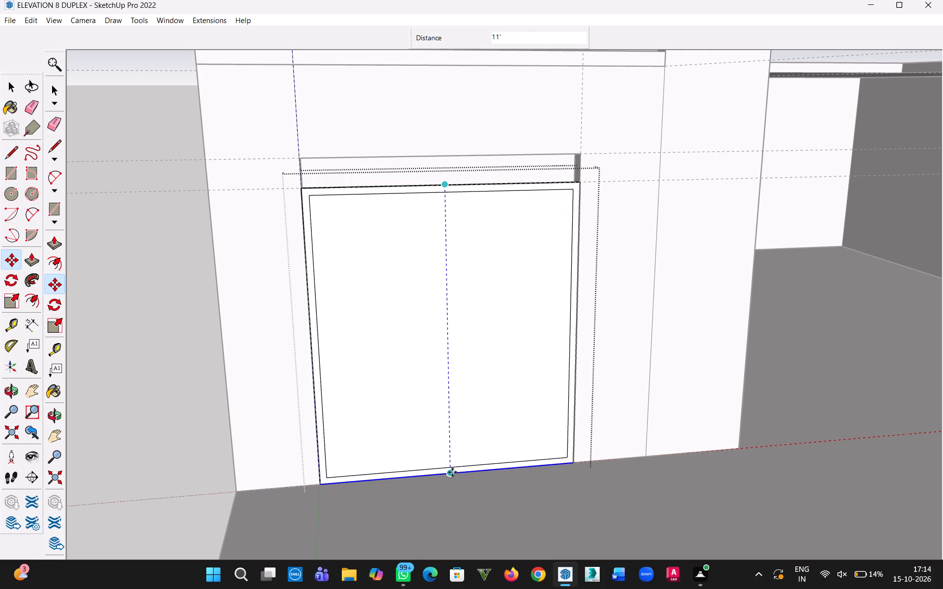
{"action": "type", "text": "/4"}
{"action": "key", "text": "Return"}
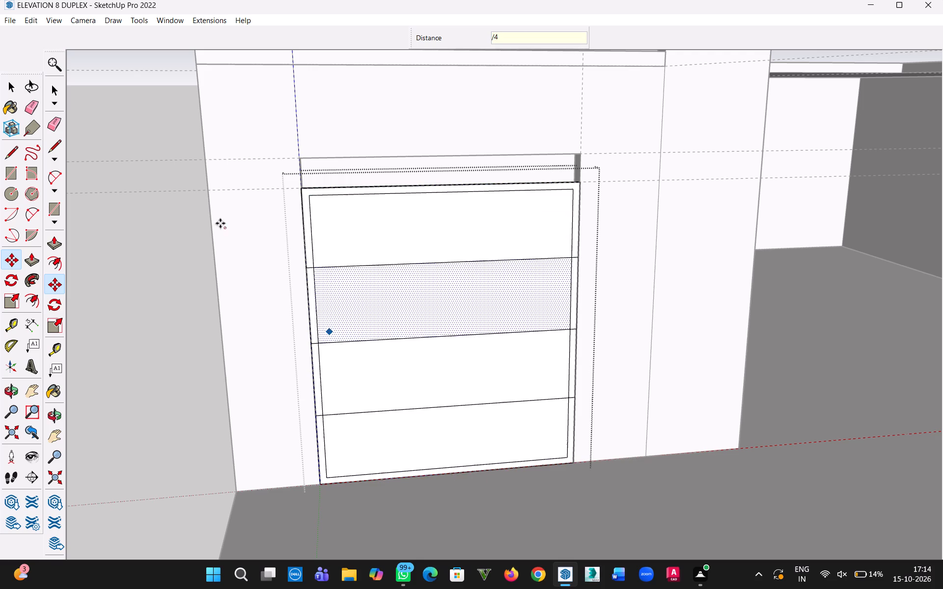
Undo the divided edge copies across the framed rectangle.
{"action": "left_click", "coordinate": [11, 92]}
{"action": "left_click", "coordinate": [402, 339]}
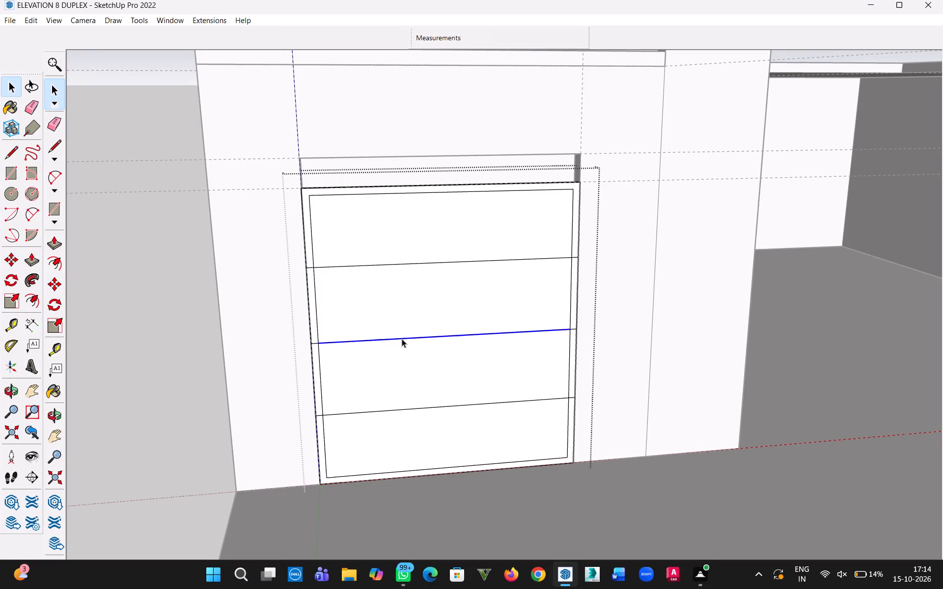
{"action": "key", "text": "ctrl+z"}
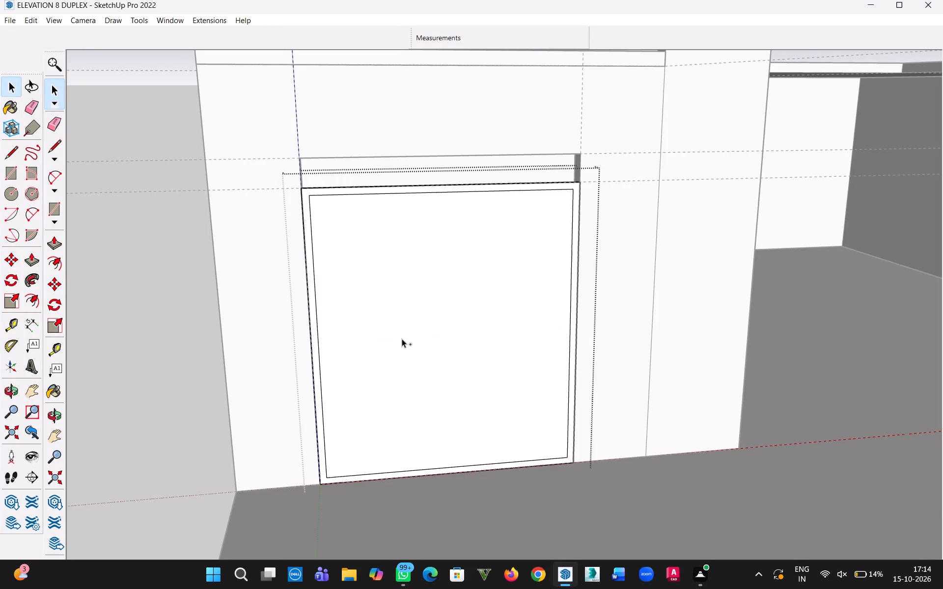
Copy the frame's inner top edge 10' 6" straight down to the inner bottom edge and divide the distance into 4 equal spacings.
{"action": "left_click", "coordinate": [419, 193]}
{"action": "key", "text": "m"}
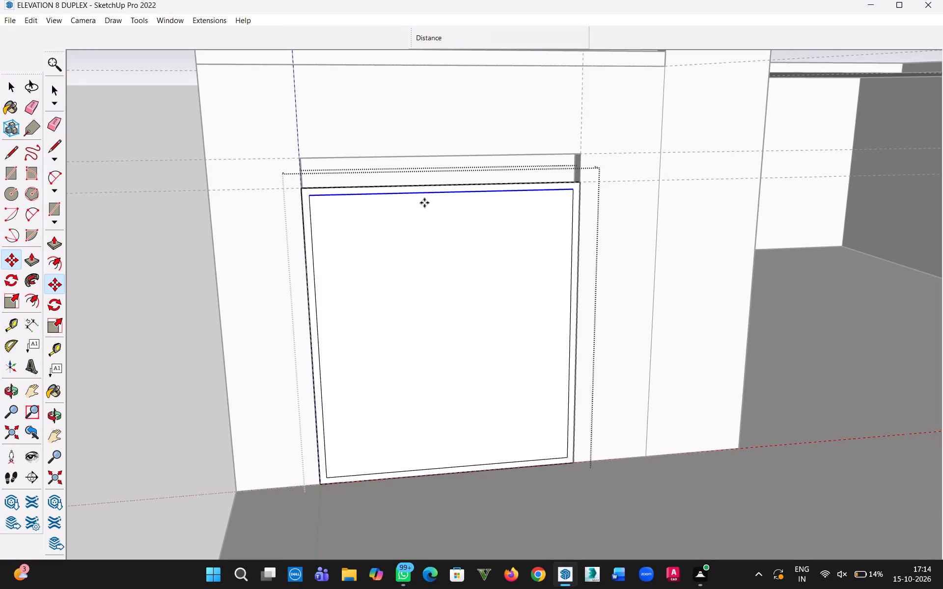
{"action": "left_click", "coordinate": [443, 192]}
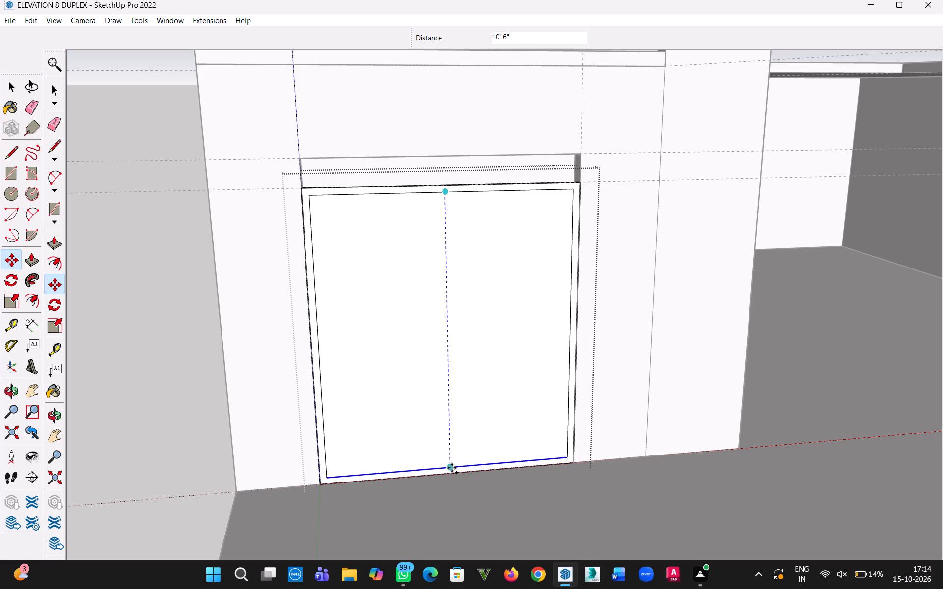
{"action": "left_click", "coordinate": [452, 466]}
{"action": "type", "text": "/4"}
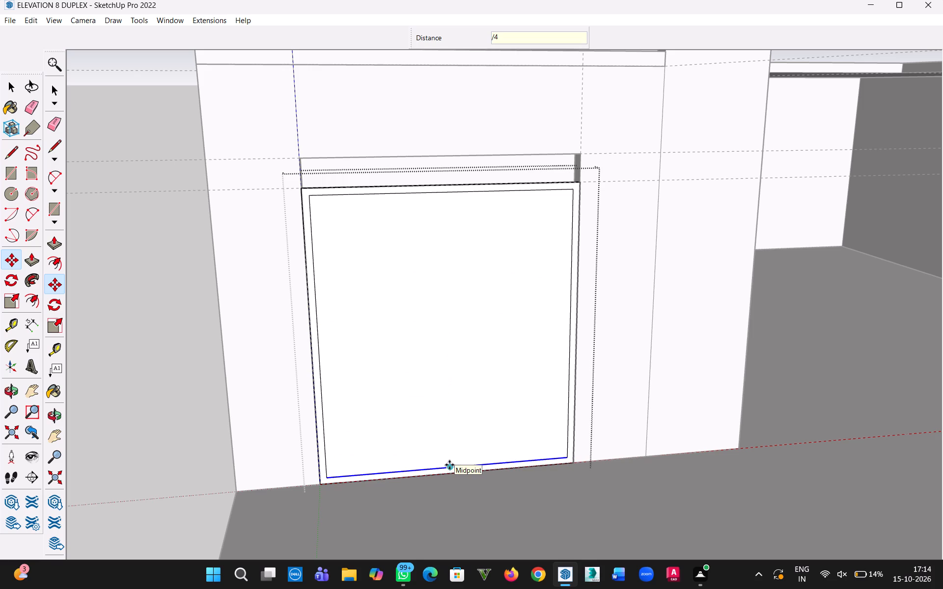
{"action": "key", "text": "Return"}
Delete the middle of the three horizontal divider lines inside the frame.
{"action": "left_click", "coordinate": [16, 87]}
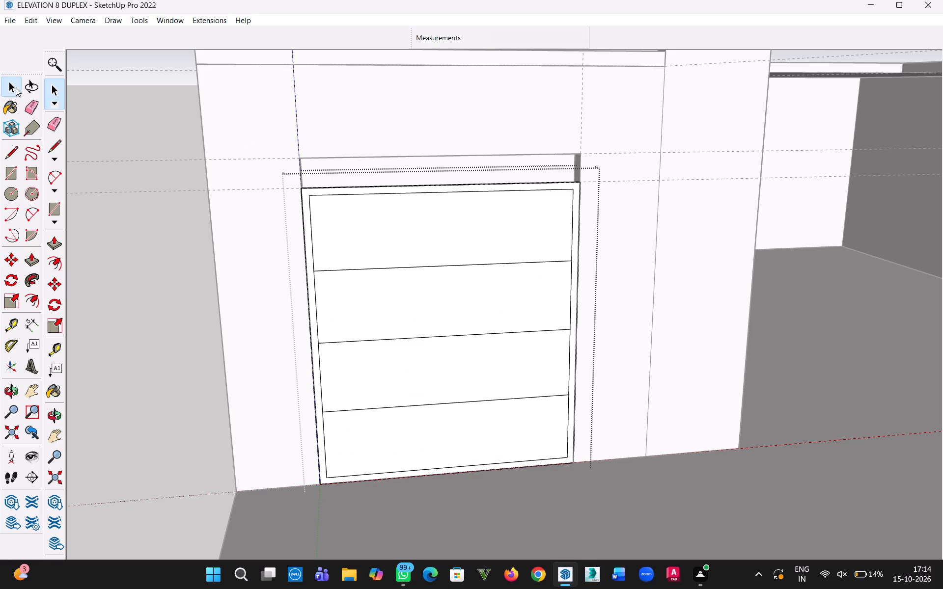
{"action": "left_click", "coordinate": [389, 339]}
{"action": "key", "text": "Delete"}
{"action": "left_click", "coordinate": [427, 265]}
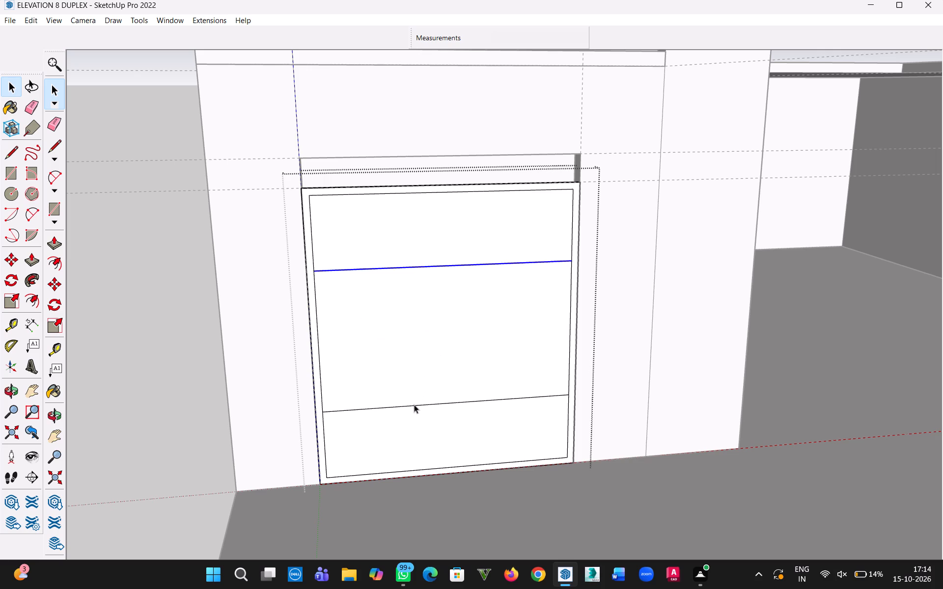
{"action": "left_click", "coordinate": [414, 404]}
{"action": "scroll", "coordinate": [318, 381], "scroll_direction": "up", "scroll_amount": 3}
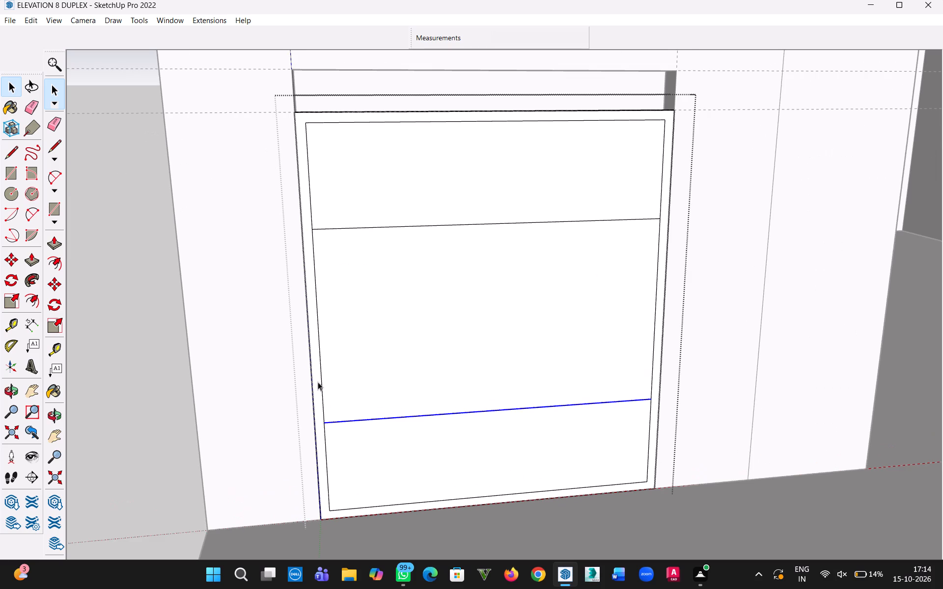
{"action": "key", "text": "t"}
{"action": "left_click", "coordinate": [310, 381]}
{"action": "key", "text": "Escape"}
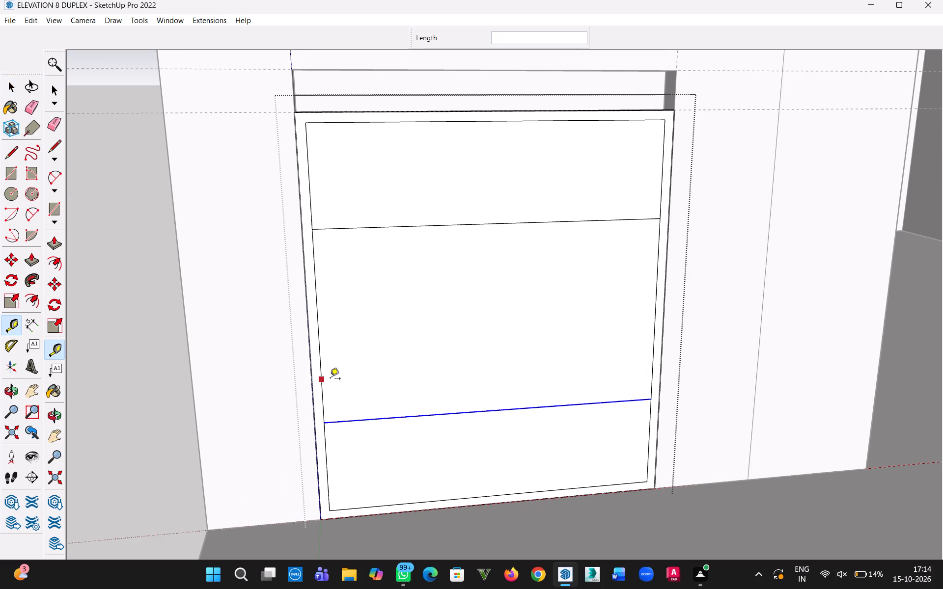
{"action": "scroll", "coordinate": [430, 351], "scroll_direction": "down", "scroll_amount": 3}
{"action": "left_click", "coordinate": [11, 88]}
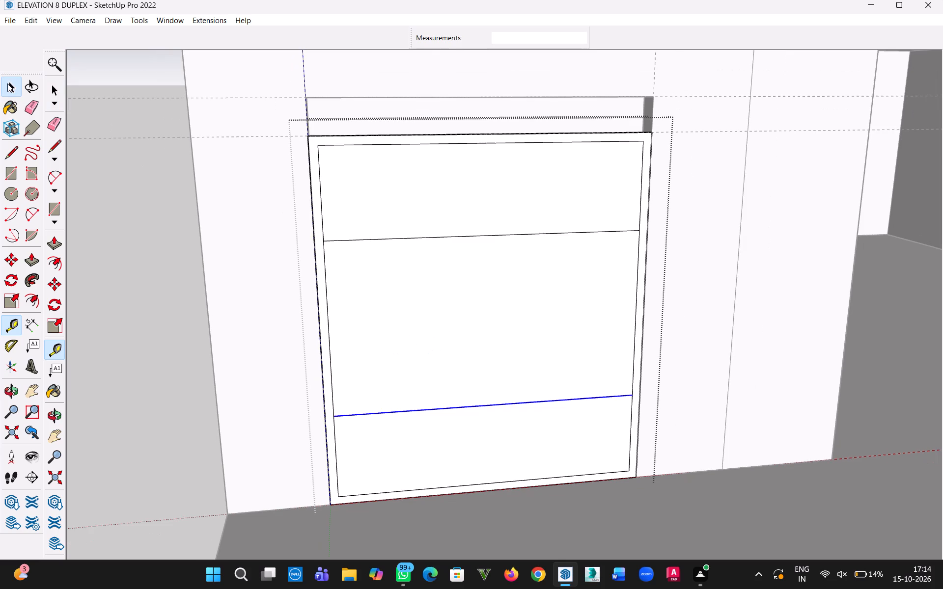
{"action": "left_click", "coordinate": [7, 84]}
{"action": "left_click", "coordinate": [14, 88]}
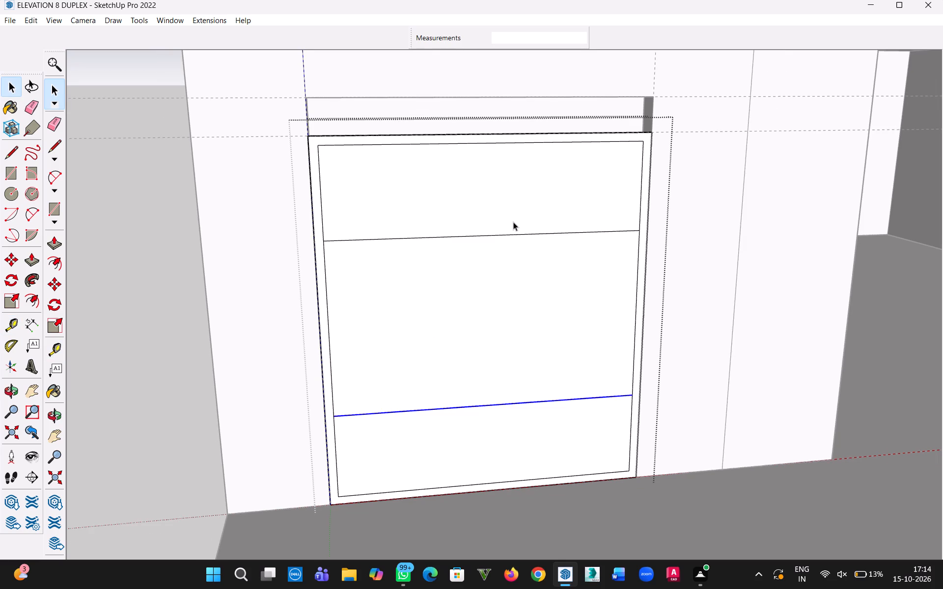
Select both remaining horizontal divider lines and copy them 1.5" upward.
{"action": "left_click", "coordinate": [500, 233]}
{"action": "left_click", "coordinate": [503, 240]}
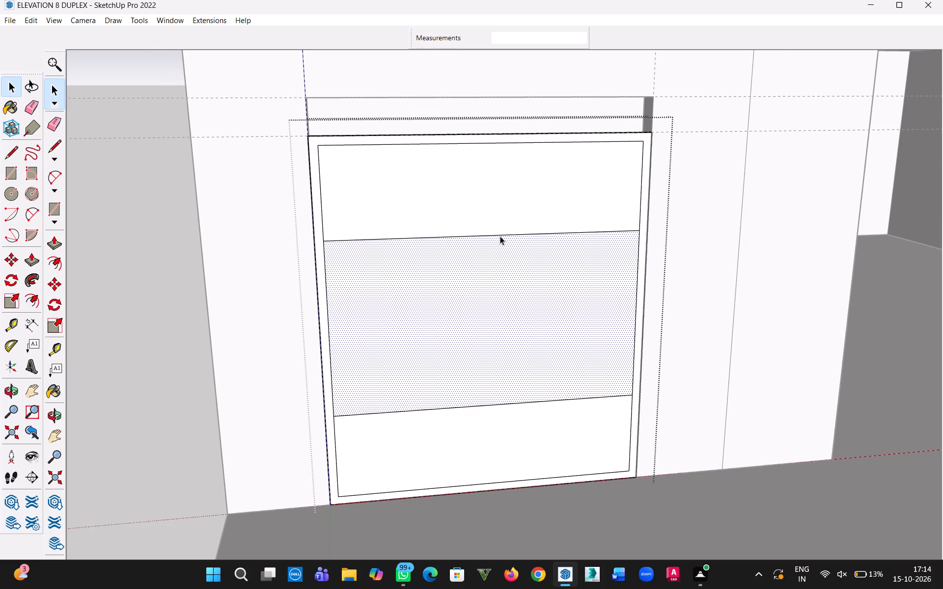
{"action": "left_click", "coordinate": [500, 236]}
{"action": "left_click", "coordinate": [524, 402], "text": "ctrl"}
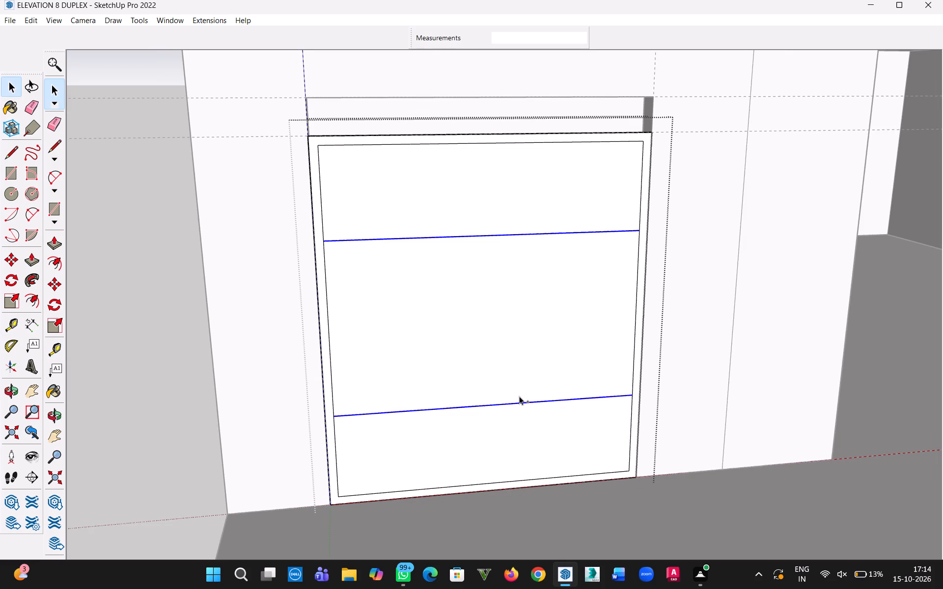
{"action": "key", "text": "m"}
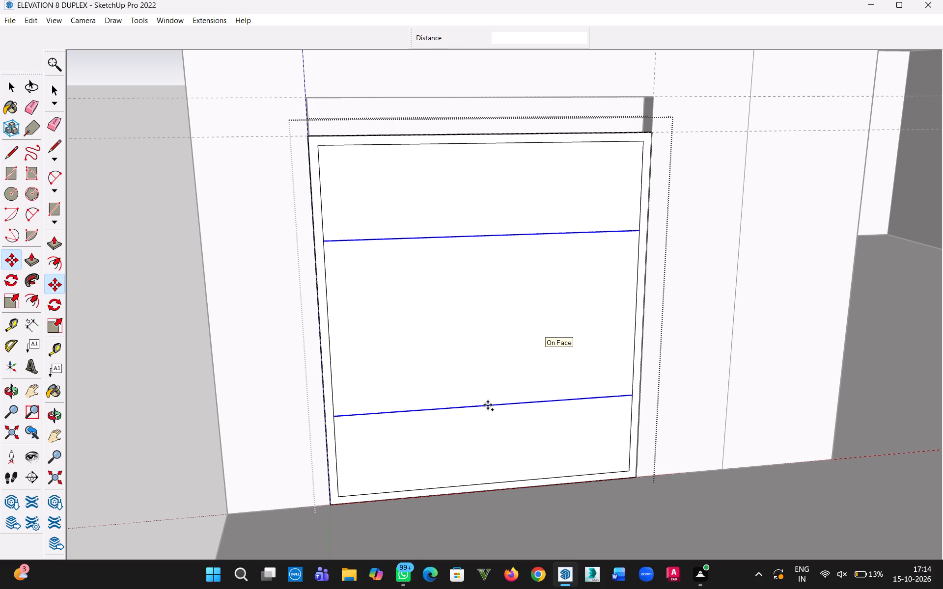
{"action": "left_click", "coordinate": [488, 403]}
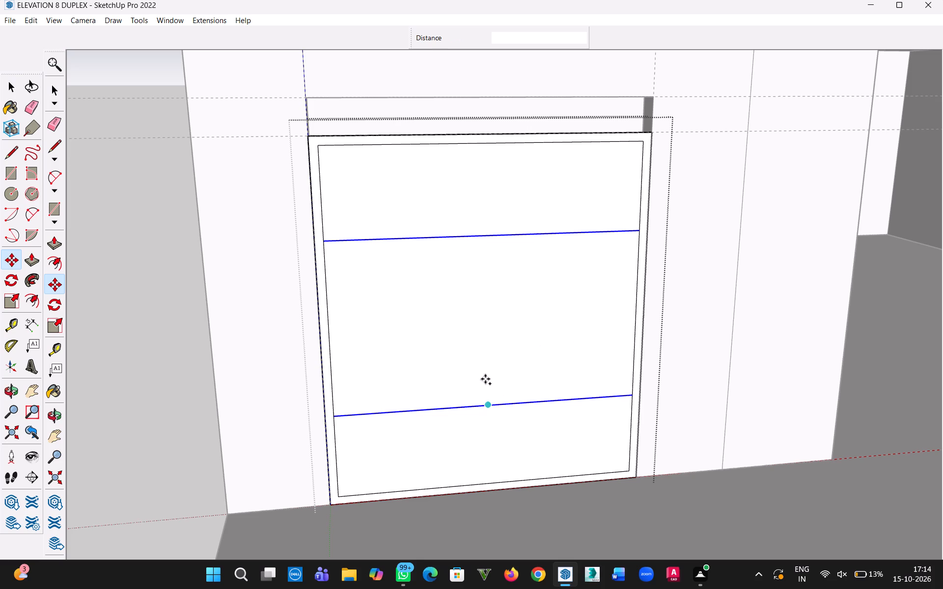
{"action": "type", "text": "1.5"}
{"action": "key", "text": "shift+quotedbl"}
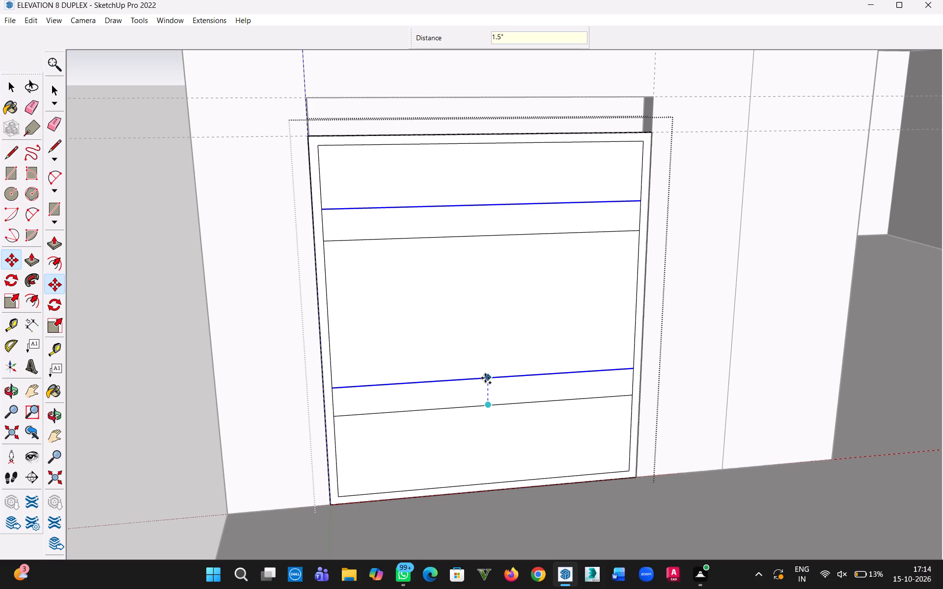
{"action": "key", "text": "Return"}
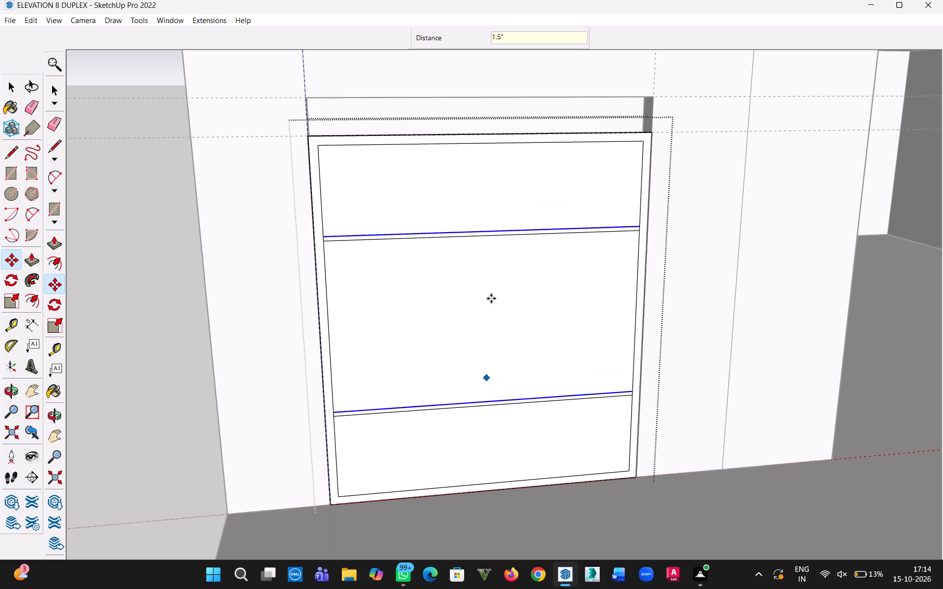
Copy the upper line of each divider pair 3" downward to form two horizontal crossbars.
{"action": "key", "text": "m"}
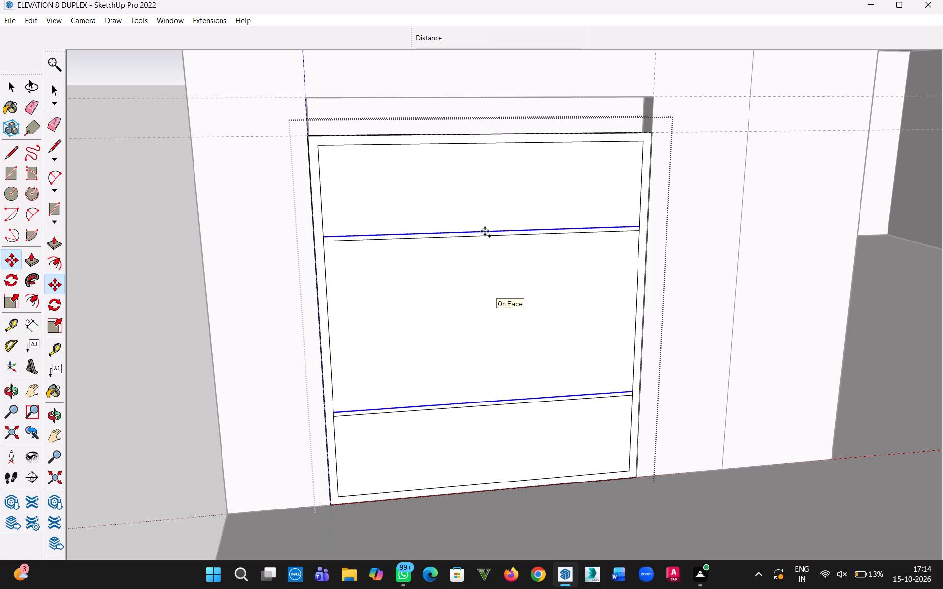
{"action": "left_click", "coordinate": [487, 231]}
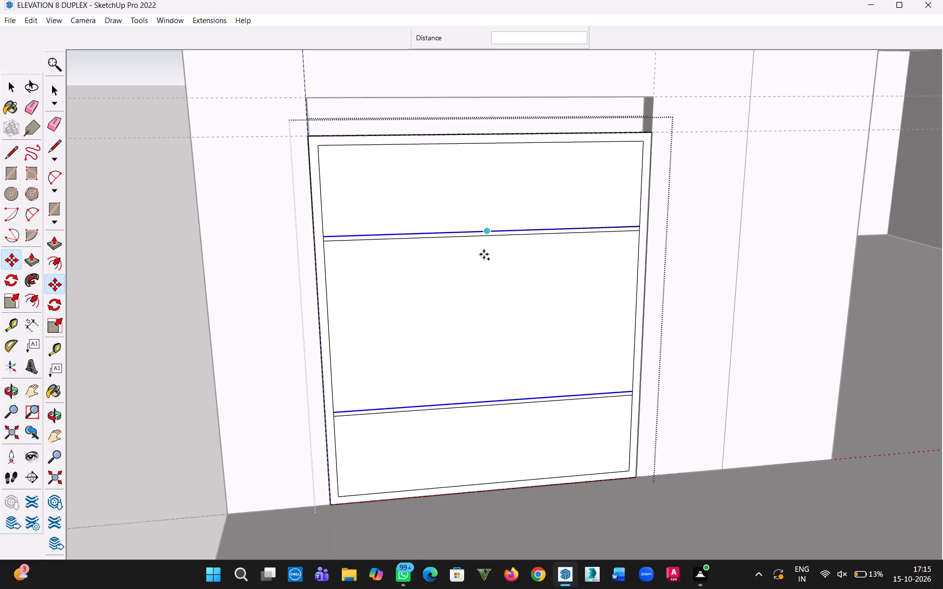
{"action": "key", "text": "3"}
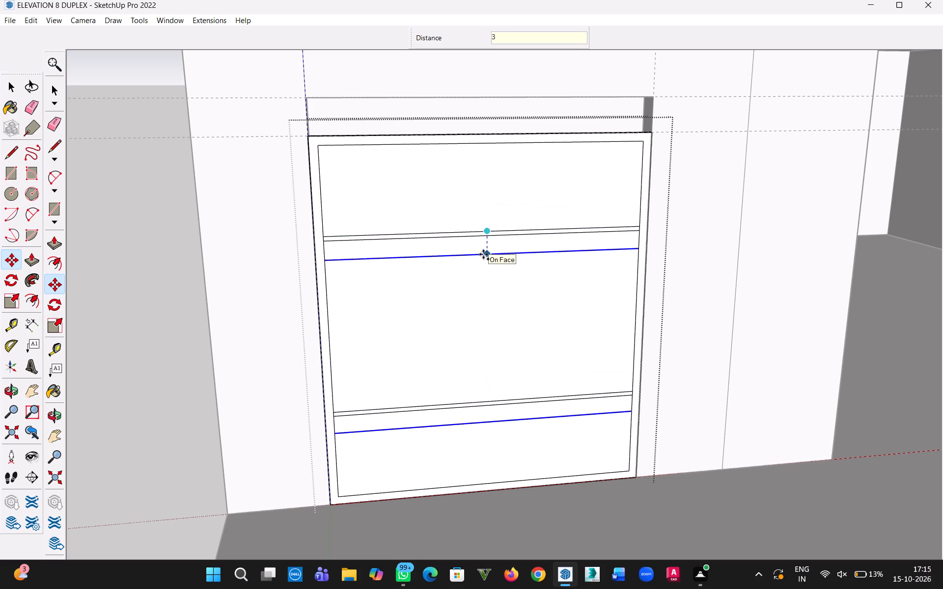
{"action": "key", "text": "shift+quotedbl"}
{"action": "key", "text": "Return"}
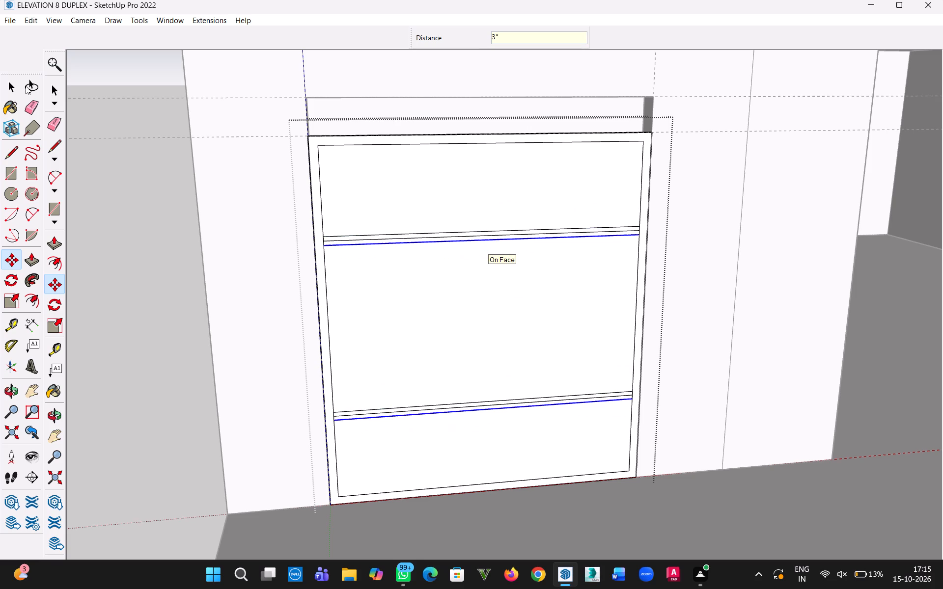
Erase the centre line of each of the two crossbars, leaving 3" bars, and close the frame group.
{"action": "left_click", "coordinate": [10, 91]}
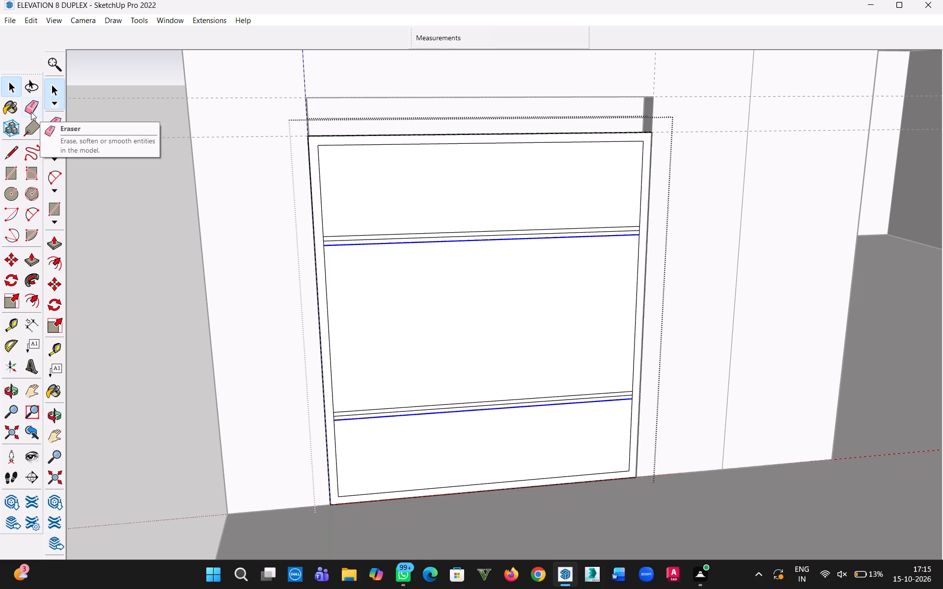
{"action": "left_click", "coordinate": [31, 112]}
{"action": "scroll", "coordinate": [401, 239], "scroll_direction": "up", "scroll_amount": 5}
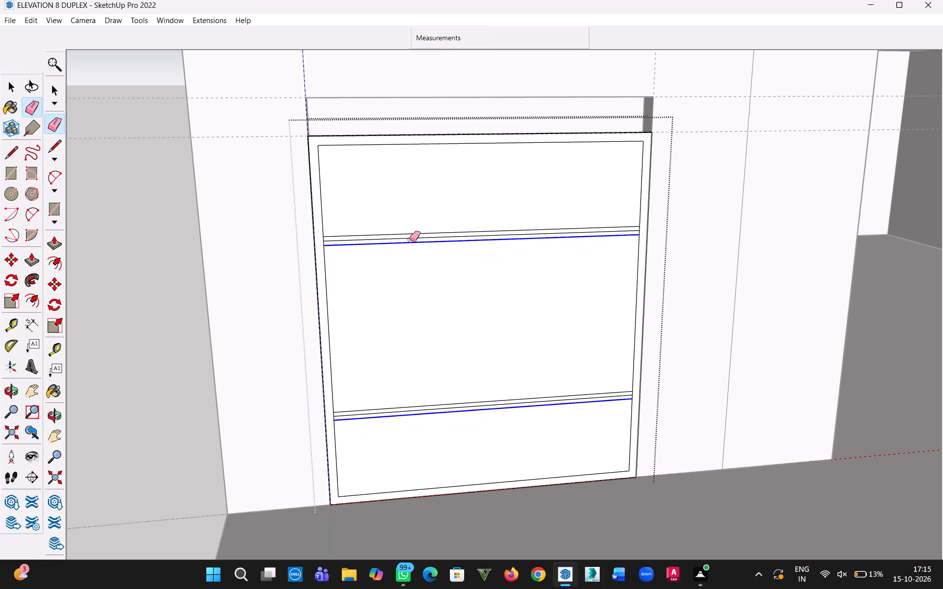
{"action": "scroll", "coordinate": [410, 240], "scroll_direction": "up", "scroll_amount": 9}
{"action": "left_click", "coordinate": [434, 233]}
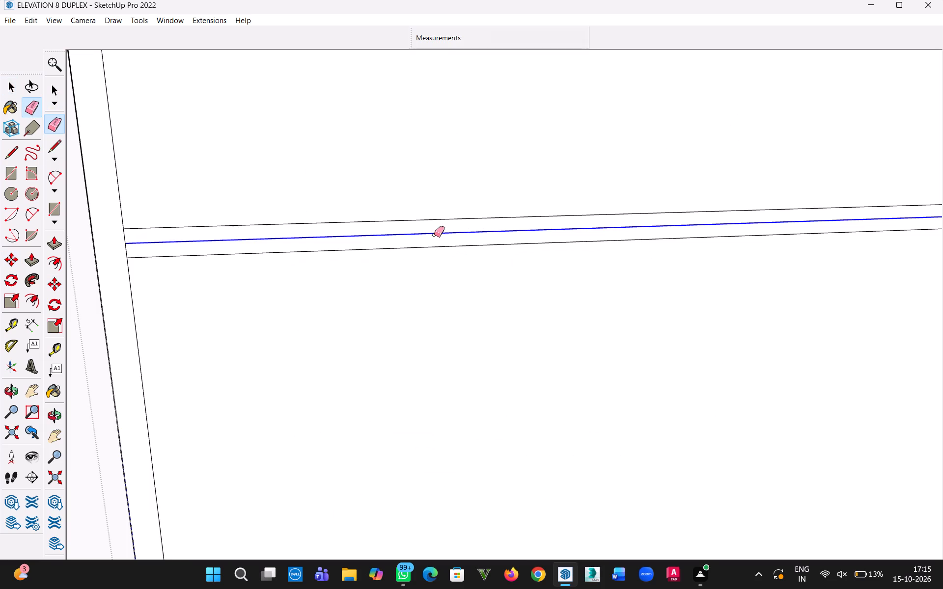
{"action": "scroll", "coordinate": [458, 337], "scroll_direction": "down", "scroll_amount": 13}
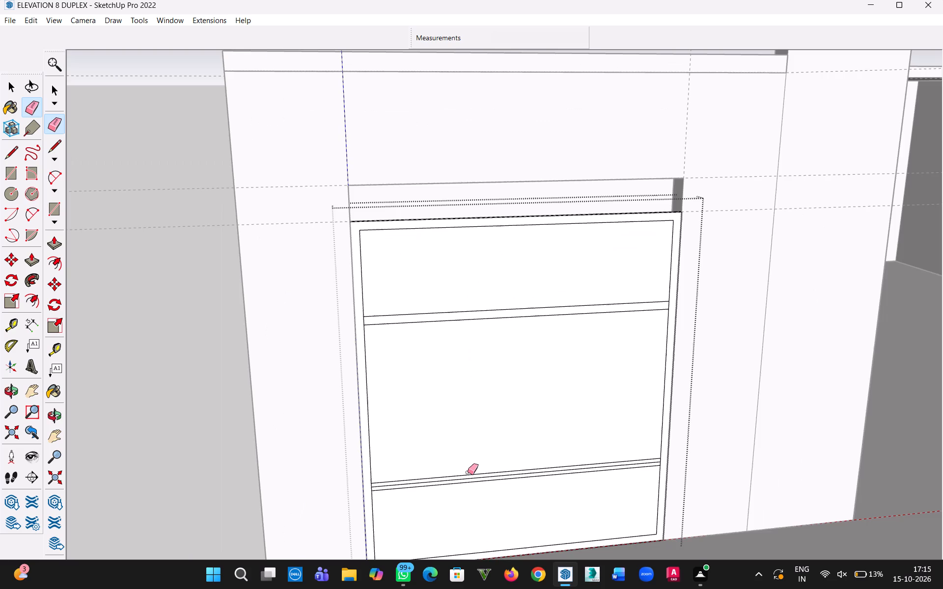
{"action": "scroll", "coordinate": [505, 497], "scroll_direction": "up", "scroll_amount": 15}
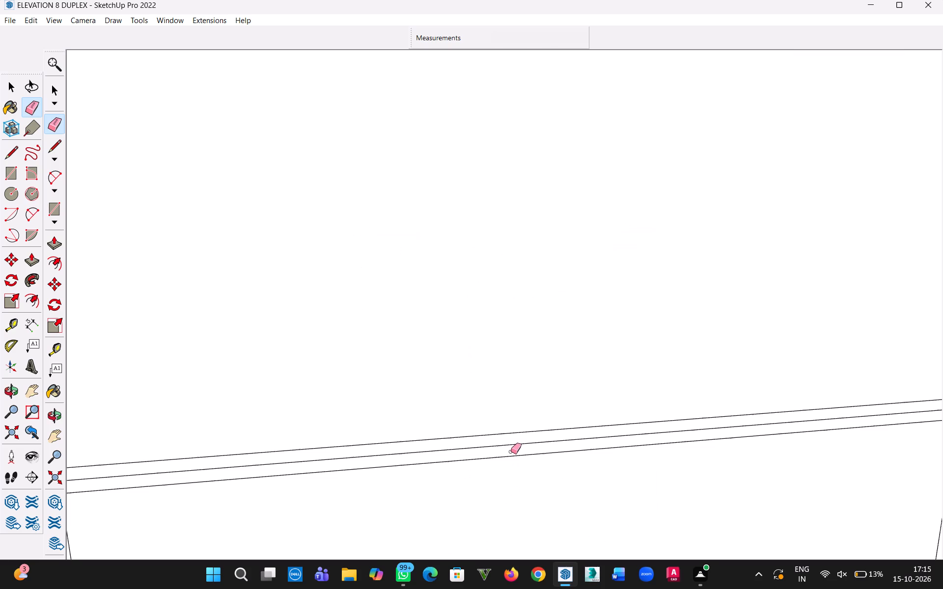
{"action": "left_click_drag", "start_coordinate": [512, 443], "coordinate": [517, 450]}
{"action": "scroll", "coordinate": [472, 464], "scroll_direction": "down", "scroll_amount": 8}
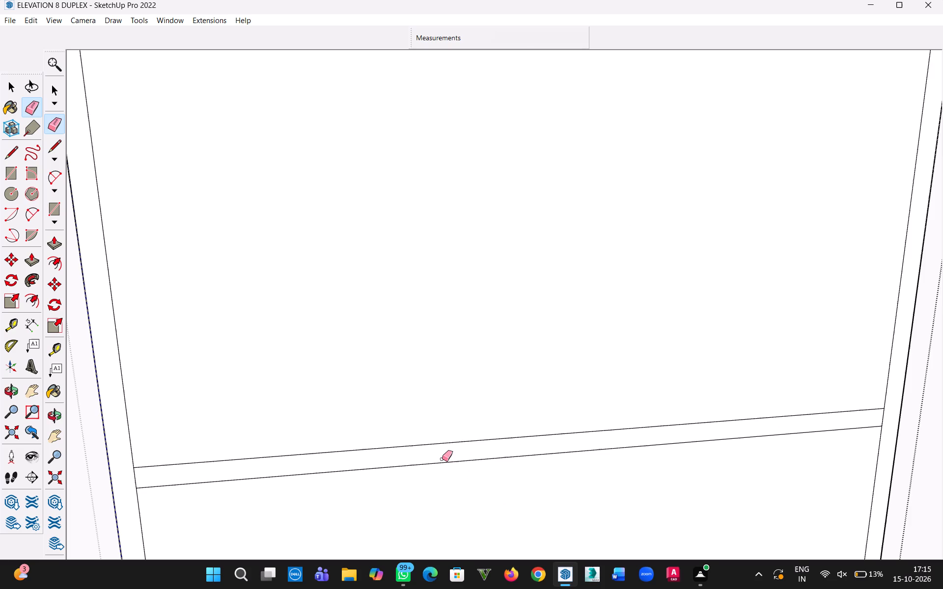
{"action": "scroll", "coordinate": [442, 459], "scroll_direction": "down", "scroll_amount": 8}
{"action": "scroll", "coordinate": [182, 358], "scroll_direction": "down", "scroll_amount": 4}
{"action": "left_click", "coordinate": [12, 89]}
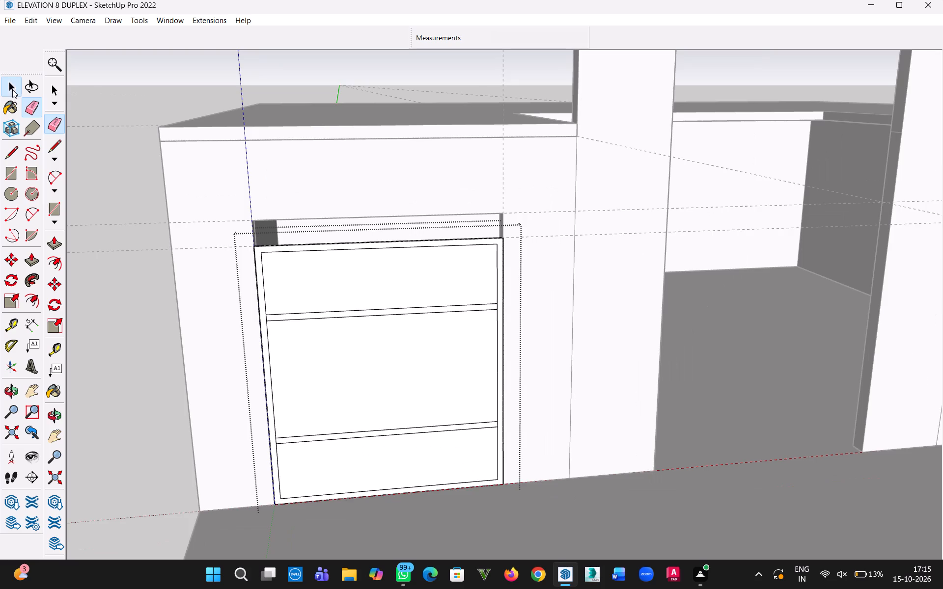
{"action": "left_click", "coordinate": [220, 283]}
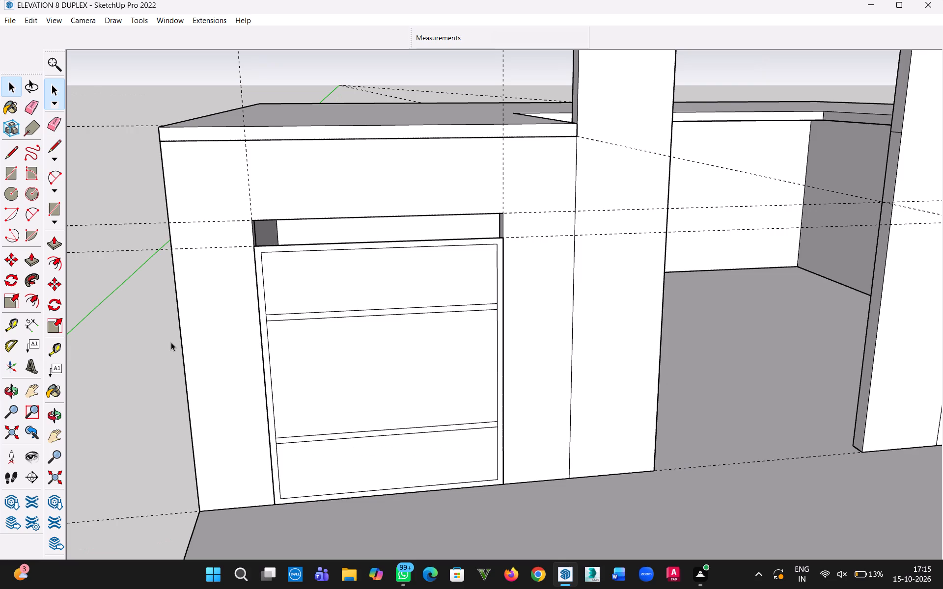
Open the left-opening frame group and erase the short vertical edge pieces at both ends of the lower crossbar.
{"action": "scroll", "coordinate": [353, 396], "scroll_direction": "up", "scroll_amount": 2}
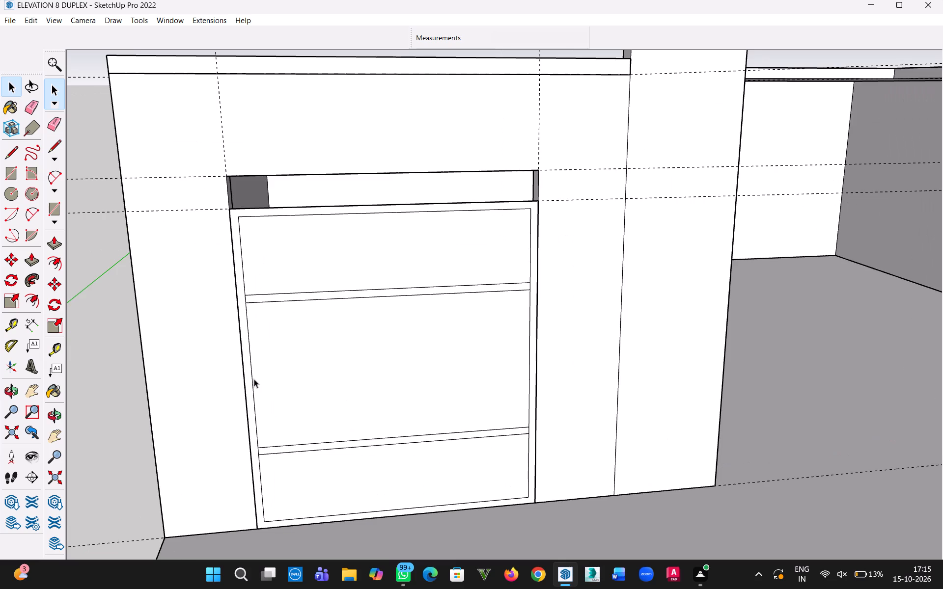
{"action": "left_click", "coordinate": [253, 379]}
{"action": "double_click", "coordinate": [253, 379]}
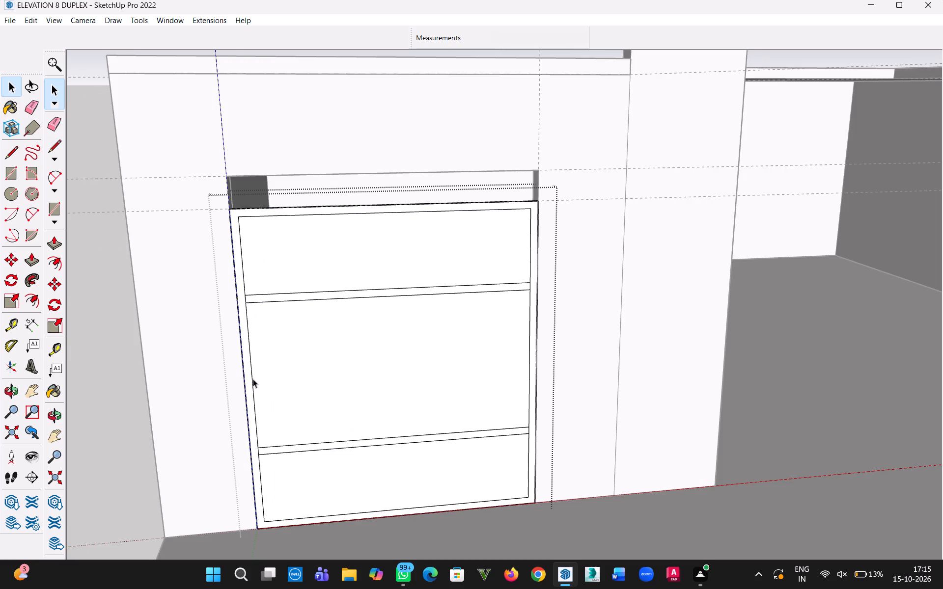
{"action": "left_click", "coordinate": [242, 270]}
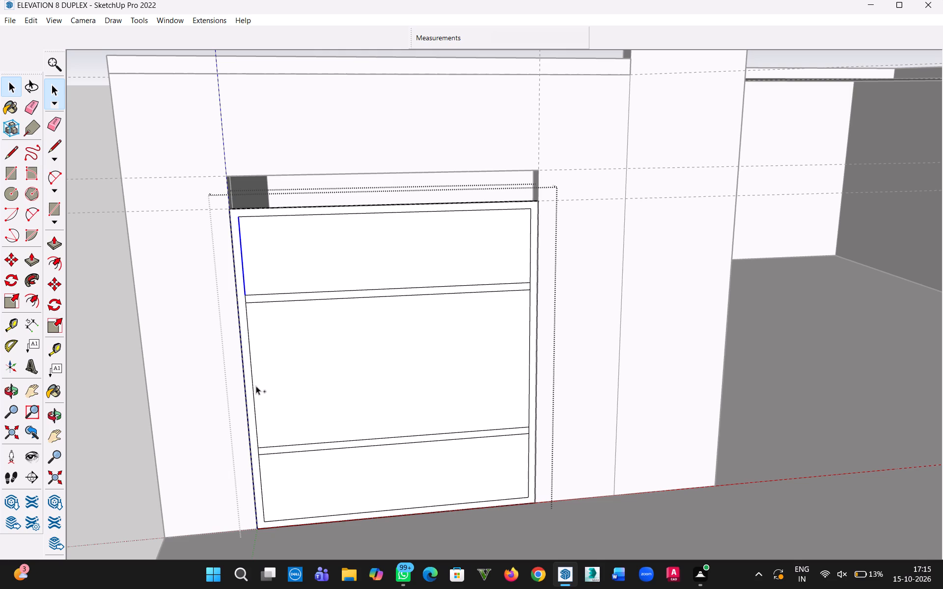
{"action": "left_click", "coordinate": [252, 383], "text": "ctrl"}
{"action": "left_click", "coordinate": [259, 472], "text": "ctrl"}
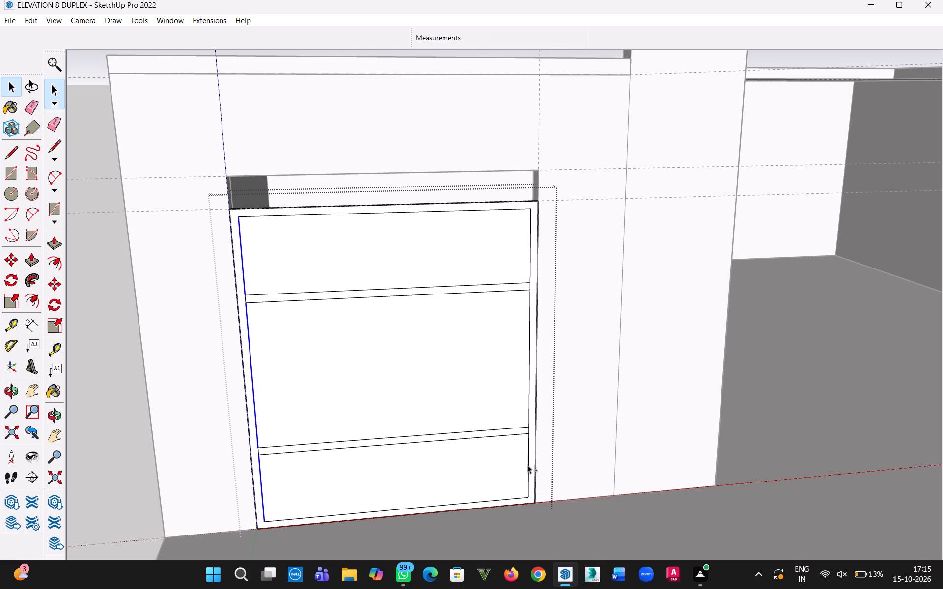
{"action": "scroll", "coordinate": [304, 457], "scroll_direction": "up", "scroll_amount": 8}
{"action": "scroll", "coordinate": [264, 455], "scroll_direction": "up", "scroll_amount": 4}
{"action": "key", "text": "e"}
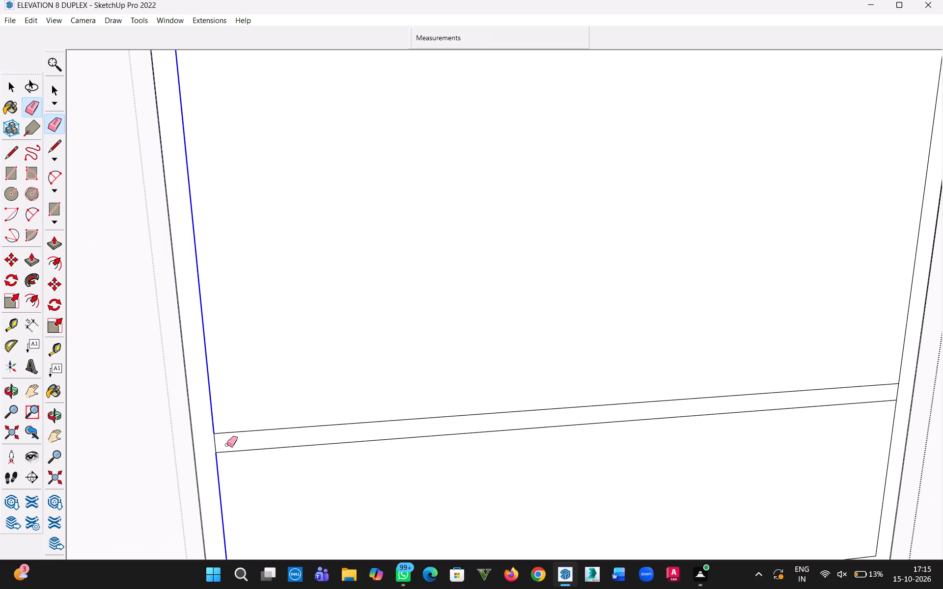
{"action": "left_click_drag", "start_coordinate": [222, 444], "coordinate": [208, 442]}
{"action": "scroll", "coordinate": [226, 341], "scroll_direction": "down", "scroll_amount": 9}
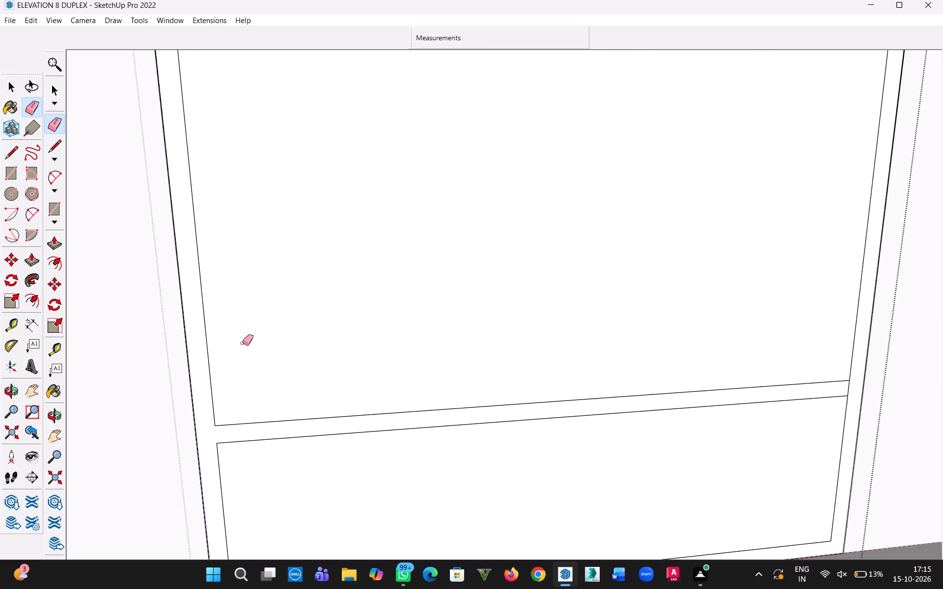
{"action": "scroll", "coordinate": [617, 374], "scroll_direction": "up", "scroll_amount": 10}
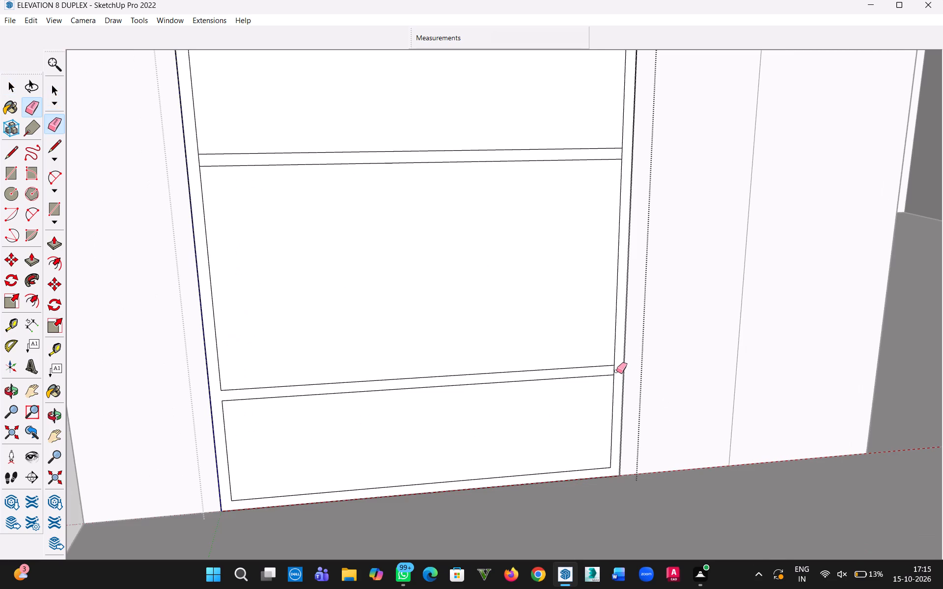
{"action": "left_click_drag", "start_coordinate": [614, 368], "coordinate": [597, 365]}
{"action": "scroll", "coordinate": [527, 304], "scroll_direction": "down", "scroll_amount": 17}
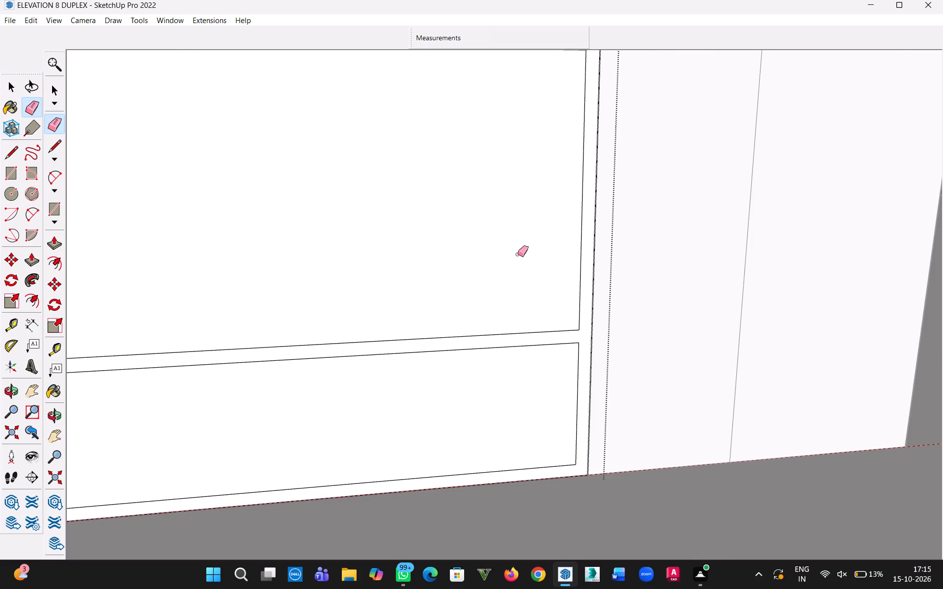
Erase the short vertical edge pieces at both ends of the upper crossbar so it merges with the frame.
{"action": "key", "text": "h"}
{"action": "left_click_drag", "start_coordinate": [514, 214], "coordinate": [511, 358]}
{"action": "key", "text": "Escape"}
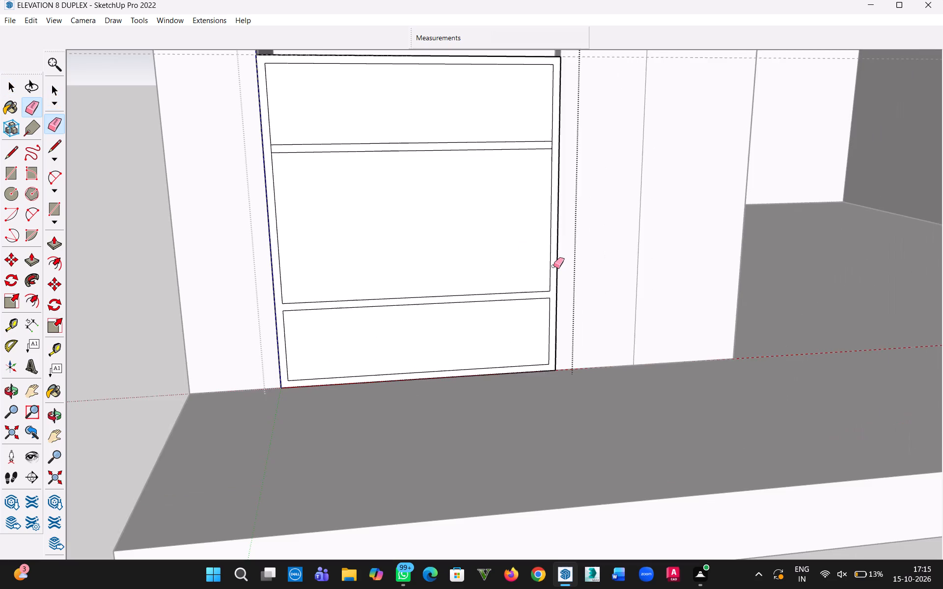
{"action": "scroll", "coordinate": [555, 255], "scroll_direction": "up", "scroll_amount": 16}
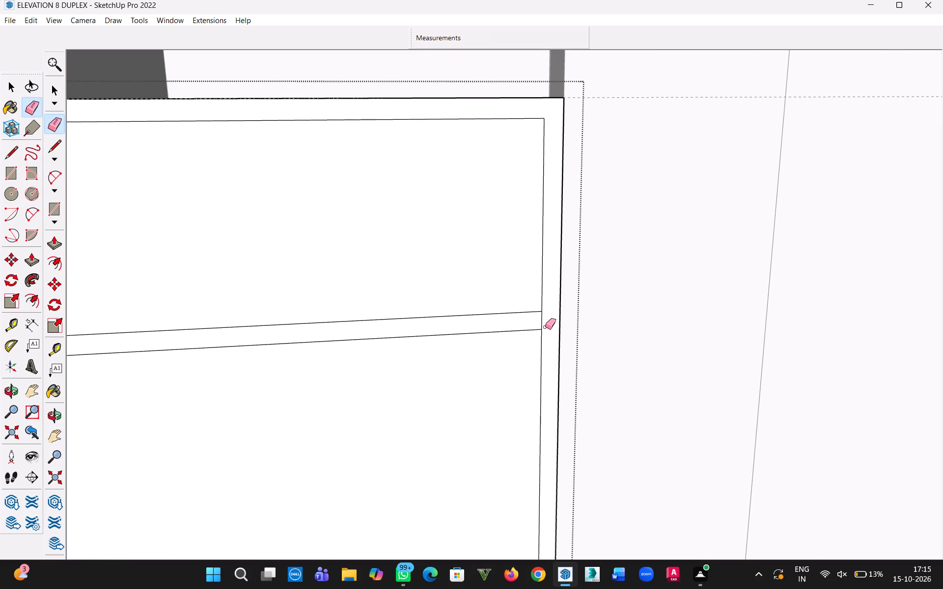
{"action": "left_click_drag", "start_coordinate": [542, 321], "coordinate": [523, 321]}
{"action": "scroll", "coordinate": [432, 339], "scroll_direction": "down", "scroll_amount": 5}
{"action": "scroll", "coordinate": [394, 351], "scroll_direction": "down", "scroll_amount": 3}
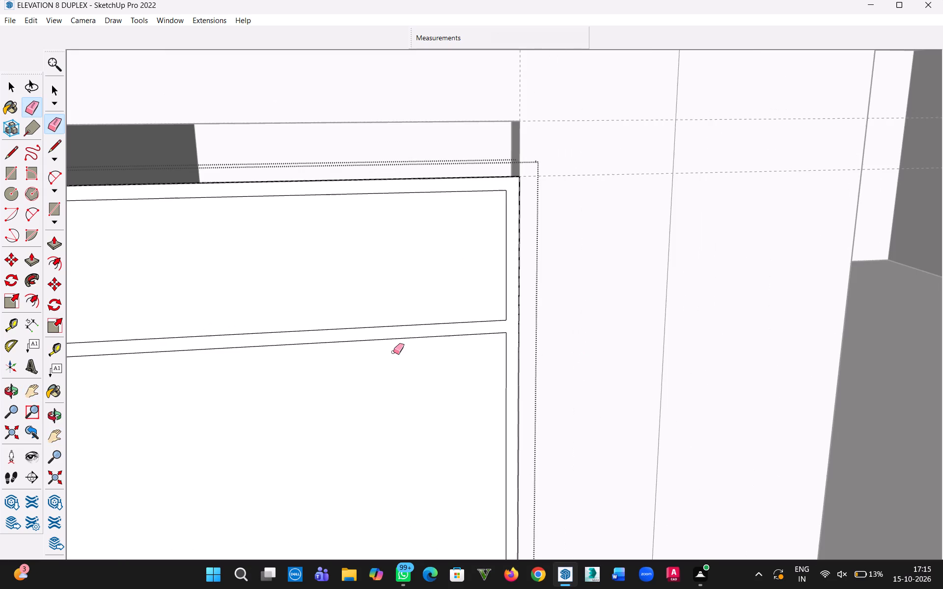
{"action": "key", "text": "h"}
{"action": "left_click_drag", "start_coordinate": [350, 361], "coordinate": [599, 363]}
{"action": "scroll", "coordinate": [316, 343], "scroll_direction": "up", "scroll_amount": 4}
{"action": "key", "text": "Escape"}
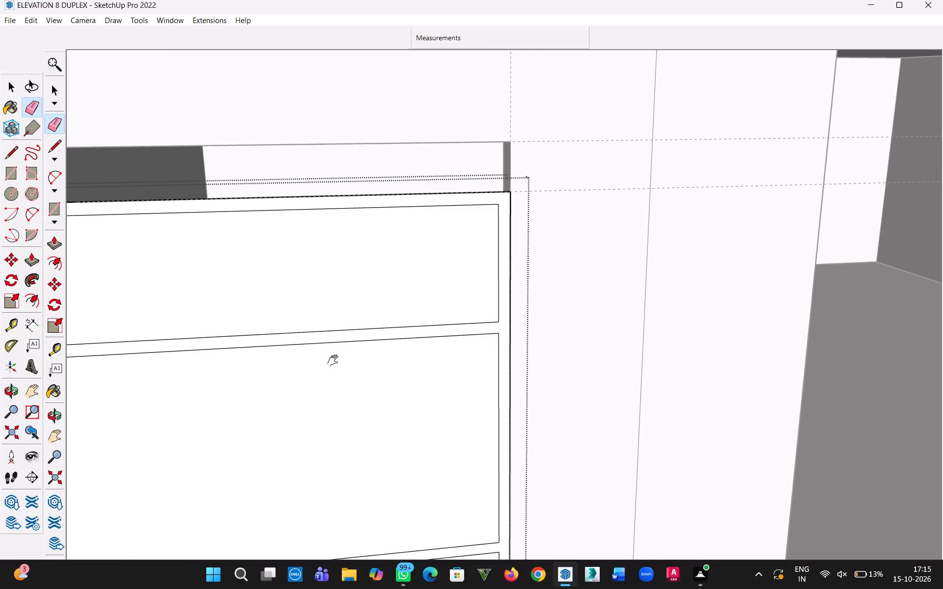
{"action": "scroll", "coordinate": [355, 359], "scroll_direction": "up", "scroll_amount": 6}
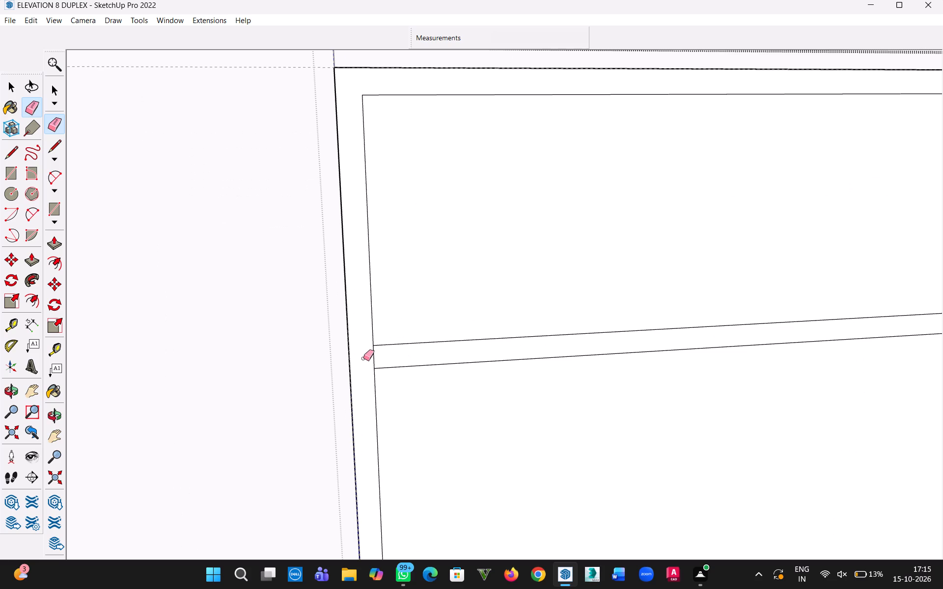
{"action": "left_click_drag", "start_coordinate": [378, 357], "coordinate": [361, 353]}
{"action": "scroll", "coordinate": [426, 352], "scroll_direction": "down", "scroll_amount": 11}
{"action": "scroll", "coordinate": [351, 356], "scroll_direction": "down", "scroll_amount": 18}
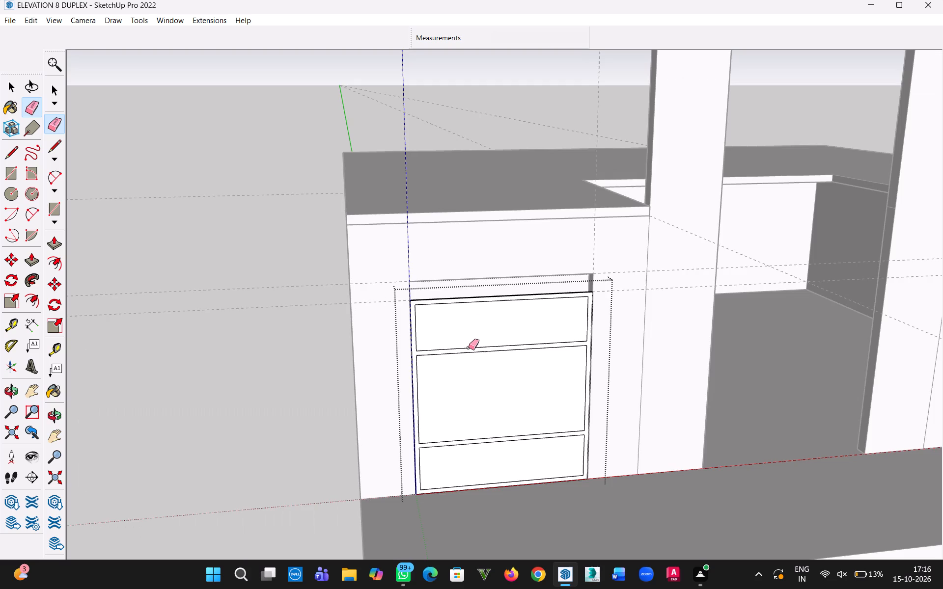
Copy the left inner edges of all three panels 9' 3" across to the right inner edges, divided into three equal spaces (/3).
{"action": "left_click", "coordinate": [15, 85]}
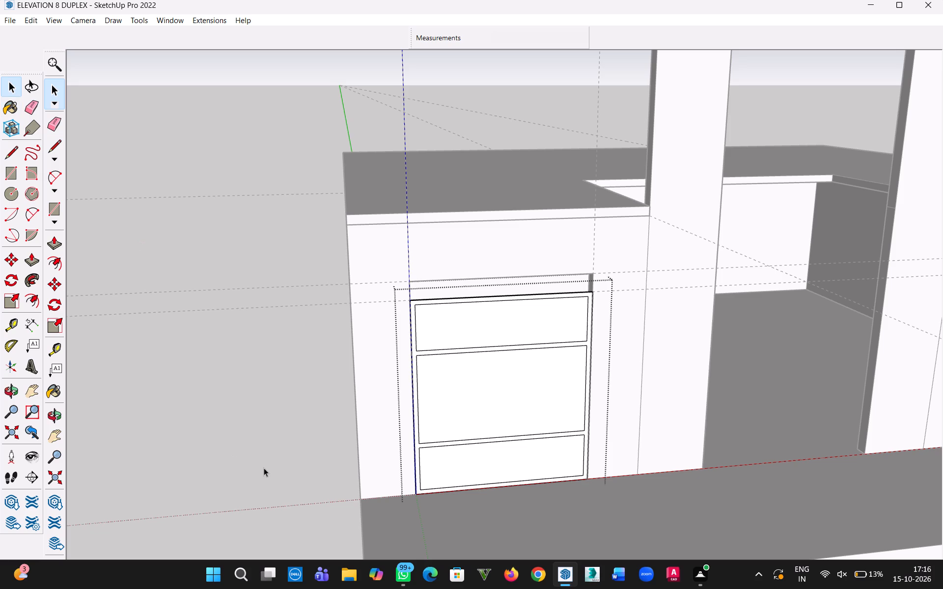
{"action": "scroll", "coordinate": [476, 402], "scroll_direction": "up", "scroll_amount": 5}
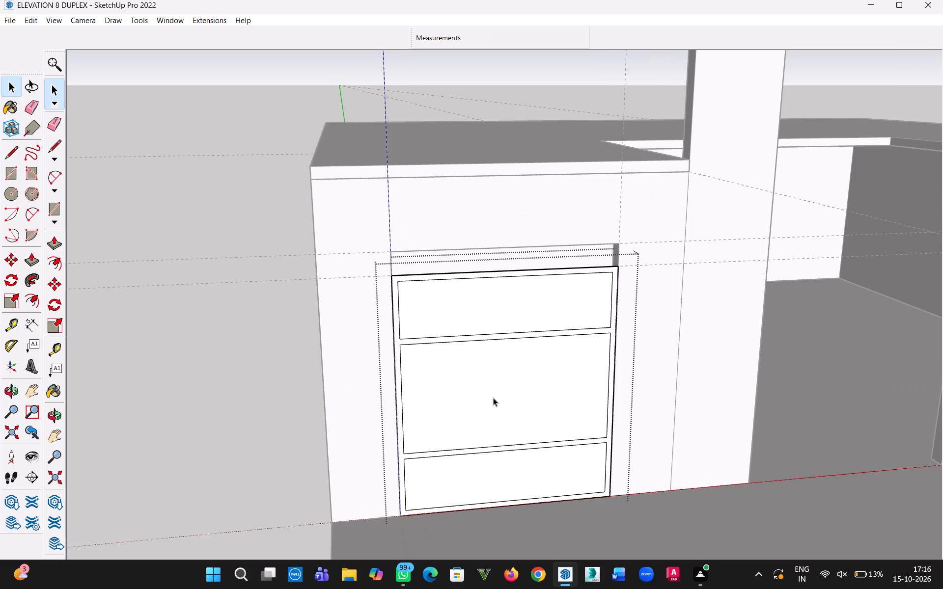
{"action": "scroll", "coordinate": [493, 398], "scroll_direction": "up", "scroll_amount": 1}
{"action": "left_click", "coordinate": [355, 284], "text": "ctrl"}
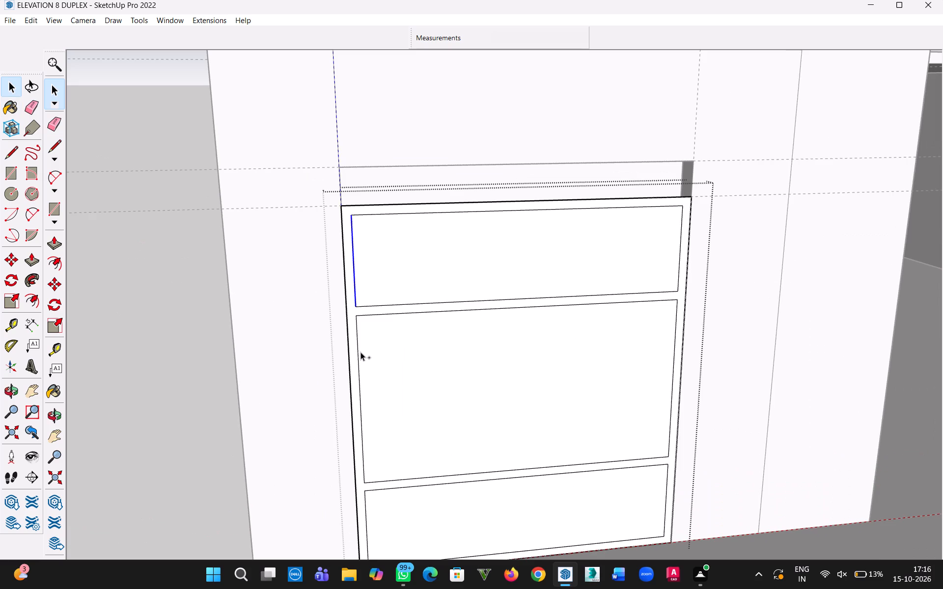
{"action": "left_click", "coordinate": [358, 353], "text": "ctrl"}
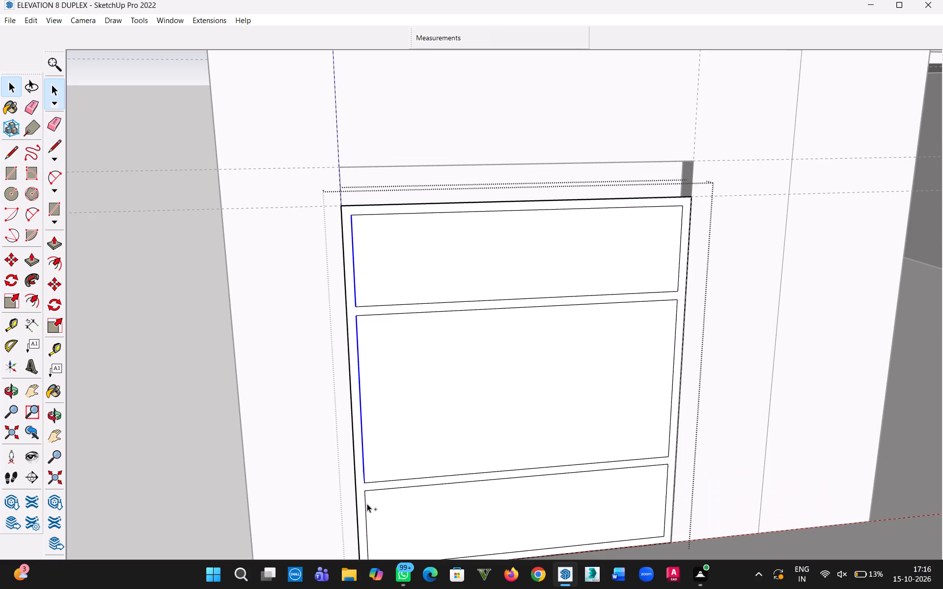
{"action": "left_click", "coordinate": [364, 504], "text": "ctrl"}
{"action": "key", "text": "m"}
{"action": "left_click", "coordinate": [360, 403]}
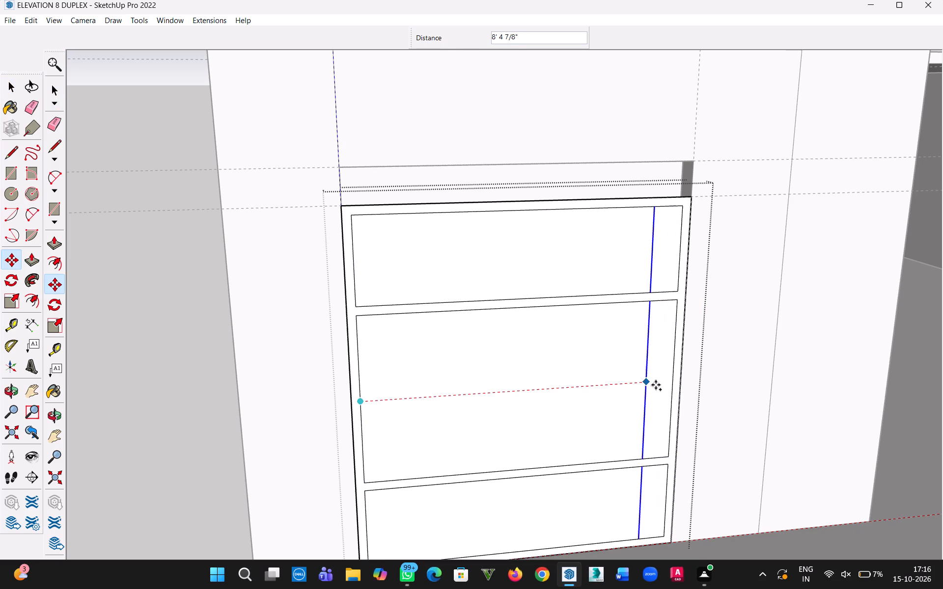
{"action": "left_click", "coordinate": [672, 382]}
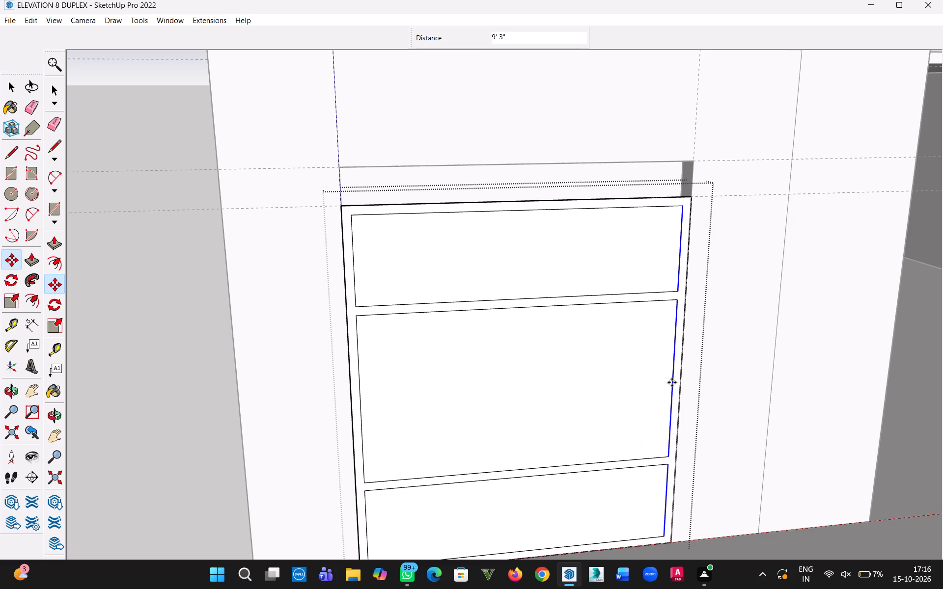
{"action": "type", "text": "/3"}
{"action": "key", "text": "Return"}
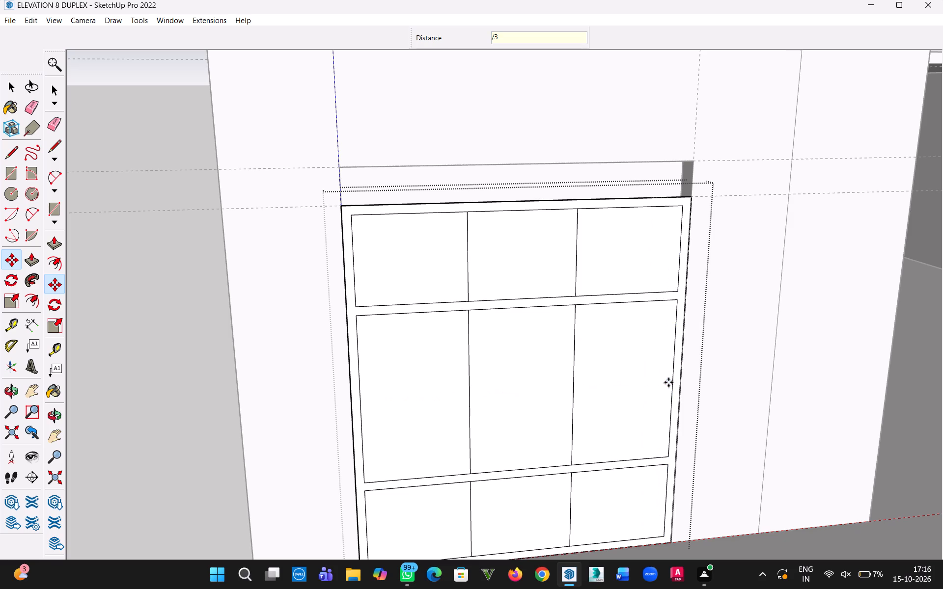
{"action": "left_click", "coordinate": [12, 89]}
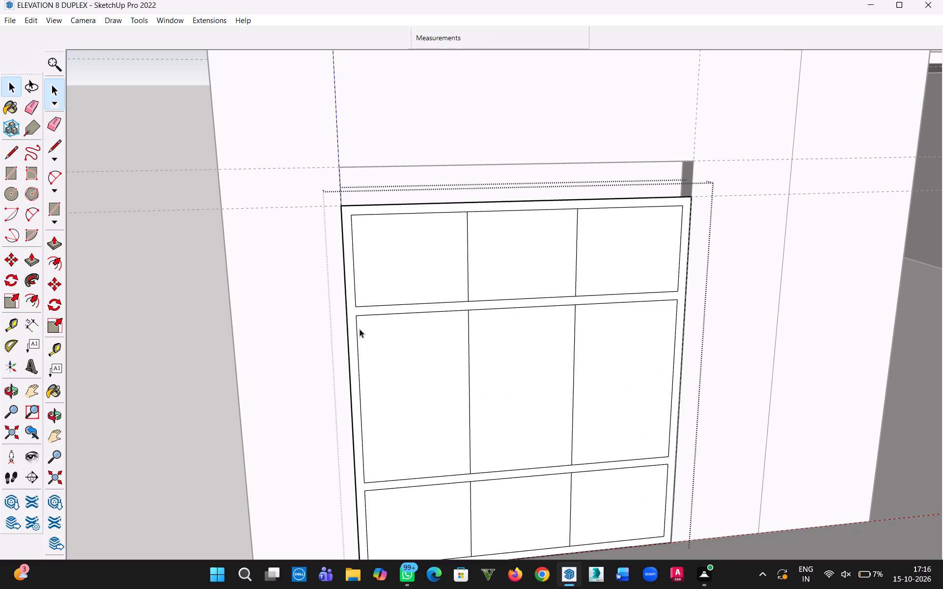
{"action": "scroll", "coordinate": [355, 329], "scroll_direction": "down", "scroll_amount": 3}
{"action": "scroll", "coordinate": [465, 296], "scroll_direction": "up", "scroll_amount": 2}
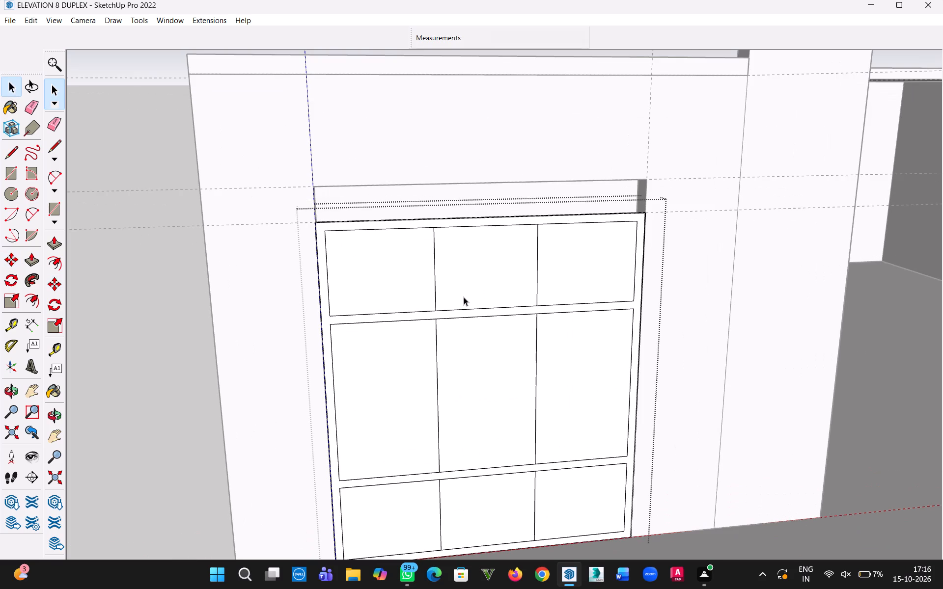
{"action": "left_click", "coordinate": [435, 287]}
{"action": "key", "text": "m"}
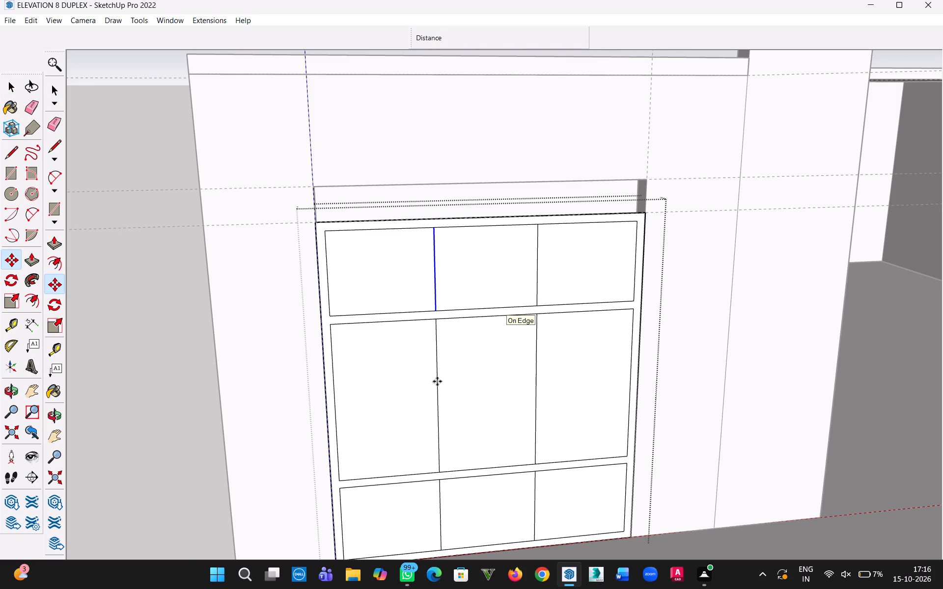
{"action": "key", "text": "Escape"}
Select all six vertical divider lines in the three panel rows and copy them 1.5" to the left.
{"action": "left_click", "coordinate": [11, 89]}
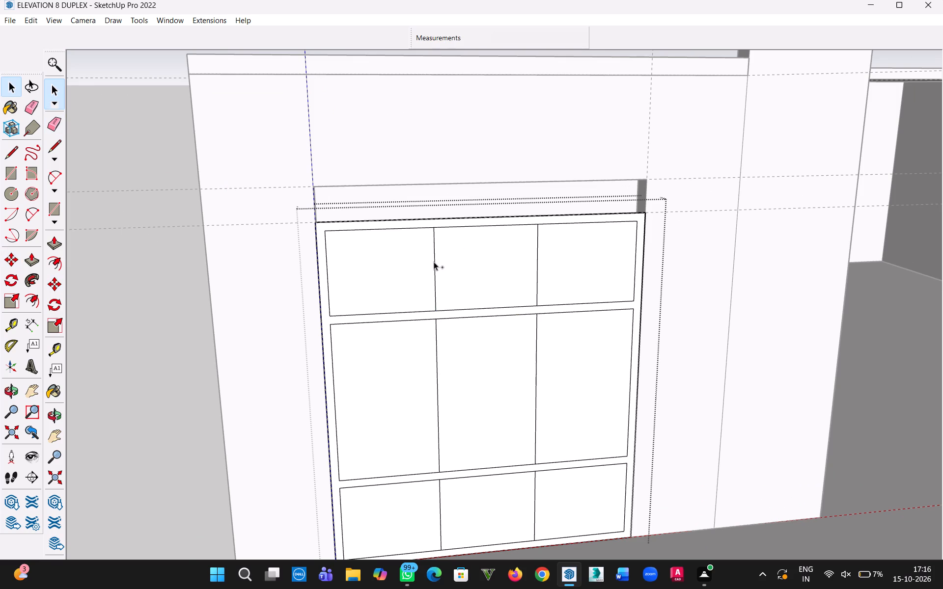
{"action": "left_click", "coordinate": [434, 262], "text": "ctrl"}
{"action": "left_click", "coordinate": [536, 269], "text": "ctrl"}
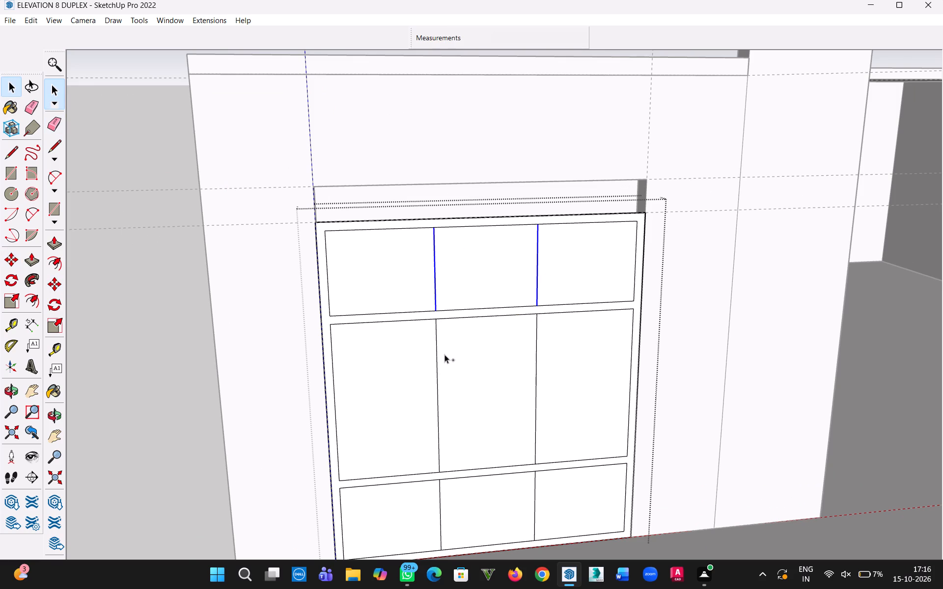
{"action": "left_click", "coordinate": [435, 354], "text": "ctrl"}
{"action": "left_click", "coordinate": [535, 362], "text": "ctrl"}
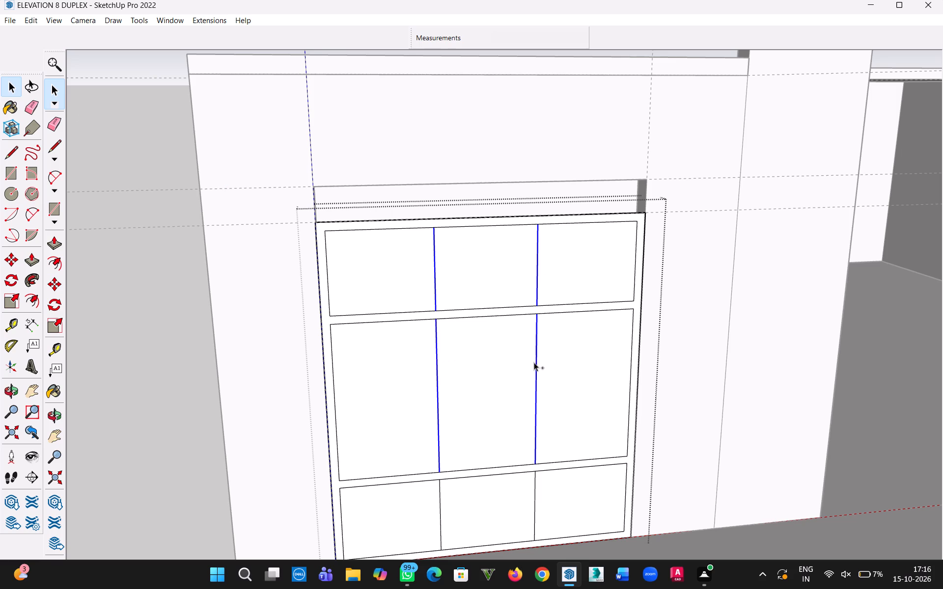
{"action": "left_click", "coordinate": [441, 505], "text": "ctrl"}
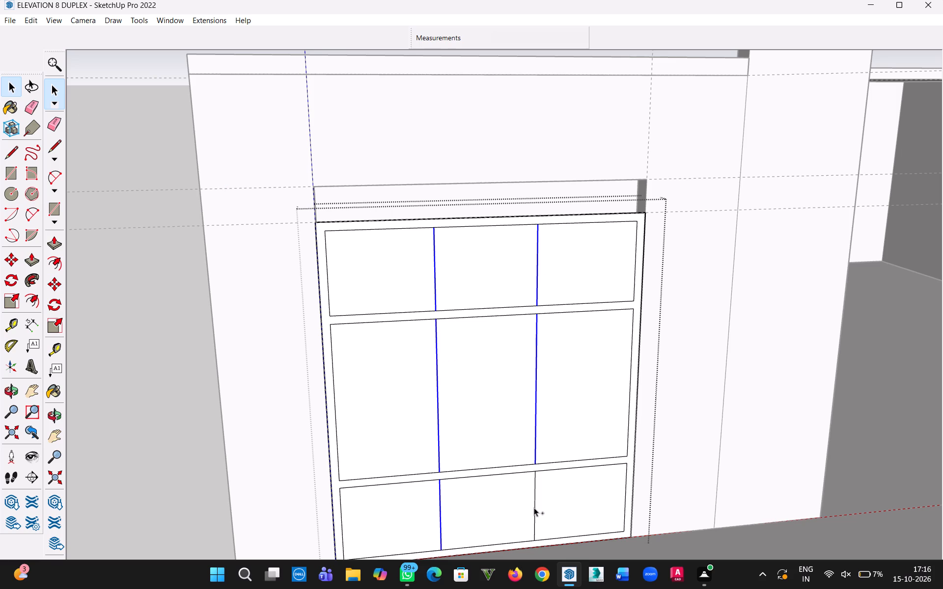
{"action": "left_click", "coordinate": [534, 507], "text": "ctrl"}
{"action": "key", "text": "m"}
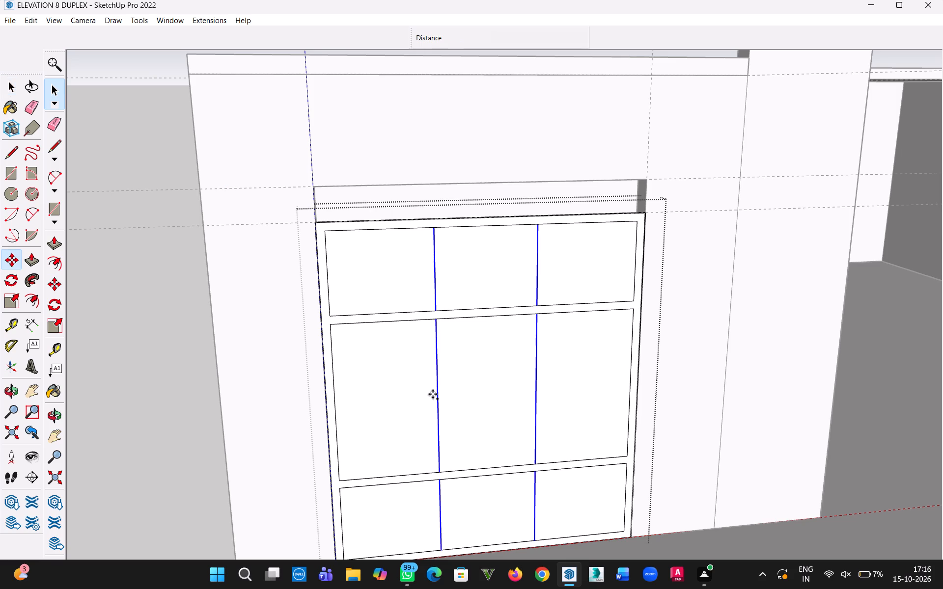
{"action": "left_click", "coordinate": [437, 395]}
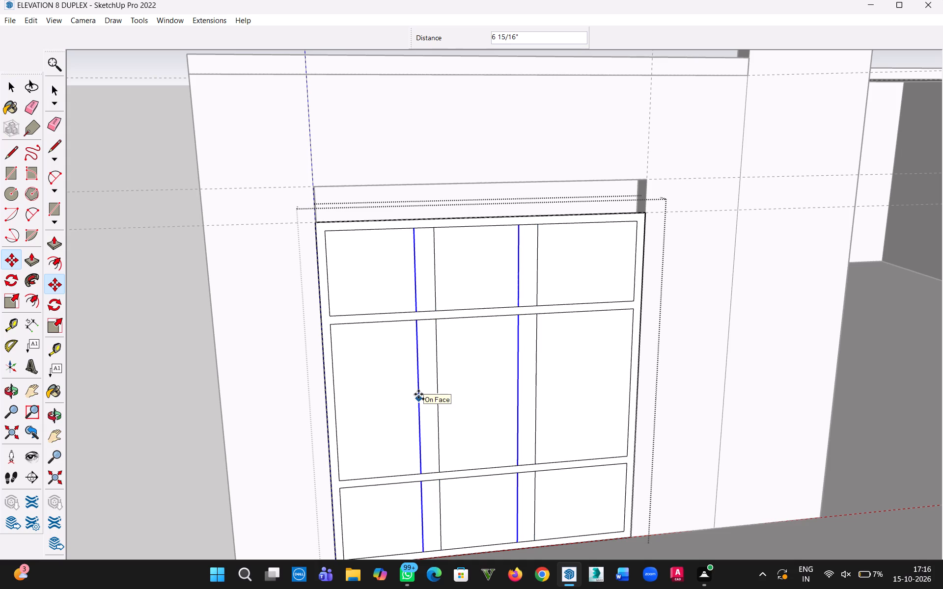
{"action": "type", "text": "1.5\""}
{"action": "key", "text": "Return"}
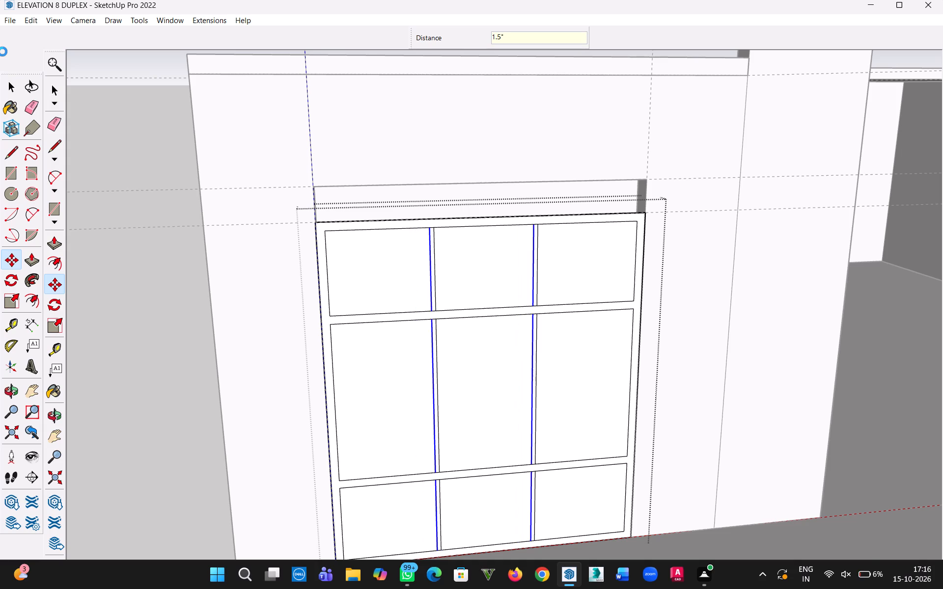
Save the model.
{"action": "key", "text": "ctrl+s"}
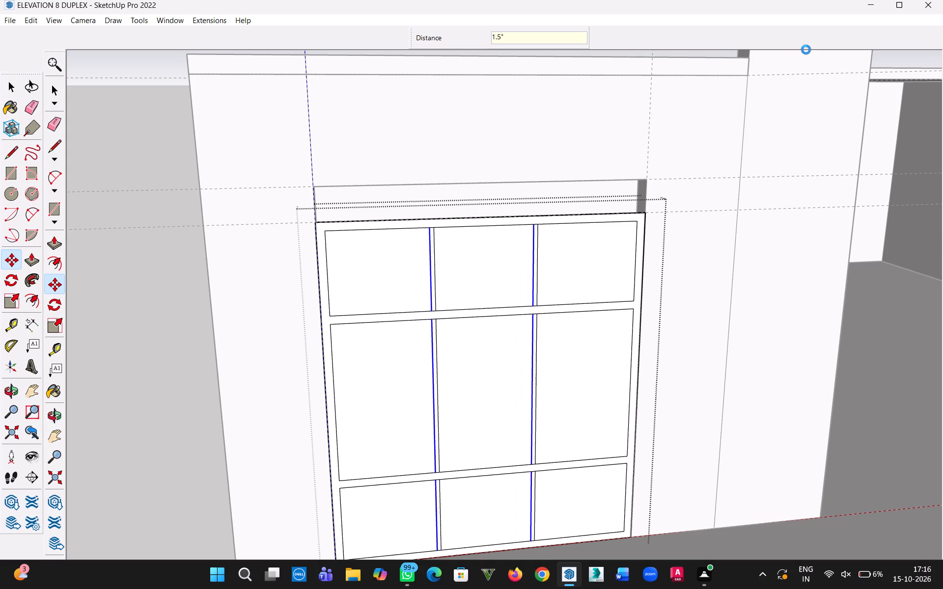
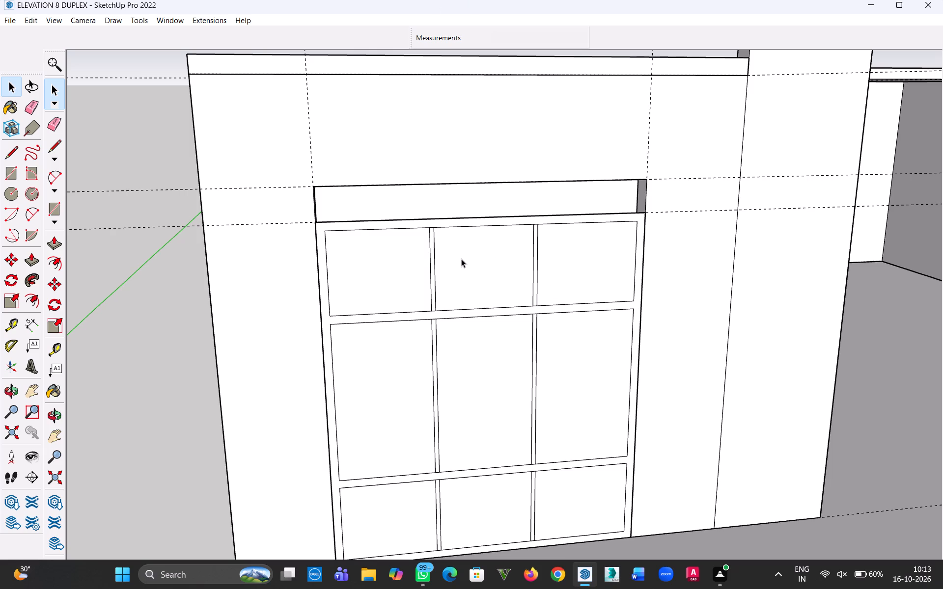
Examine the framed left-opening infill and the whole front of the building from wider and raised views.
{"action": "scroll", "coordinate": [462, 258], "scroll_direction": "down", "scroll_amount": 4}
{"action": "scroll", "coordinate": [462, 259], "scroll_direction": "up", "scroll_amount": 2}
{"action": "scroll", "coordinate": [462, 259], "scroll_direction": "down", "scroll_amount": 1}
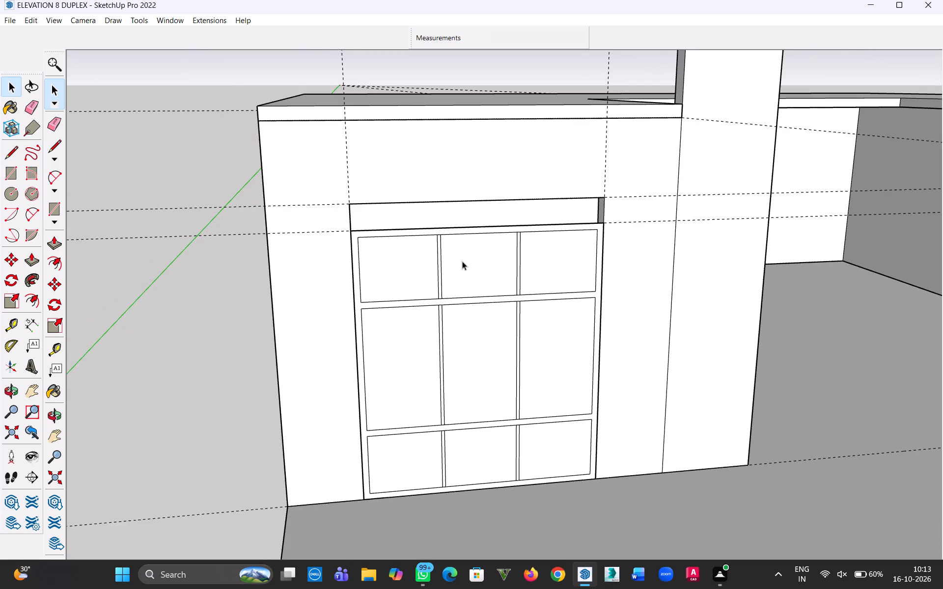
{"action": "scroll", "coordinate": [495, 287], "scroll_direction": "down", "scroll_amount": 4}
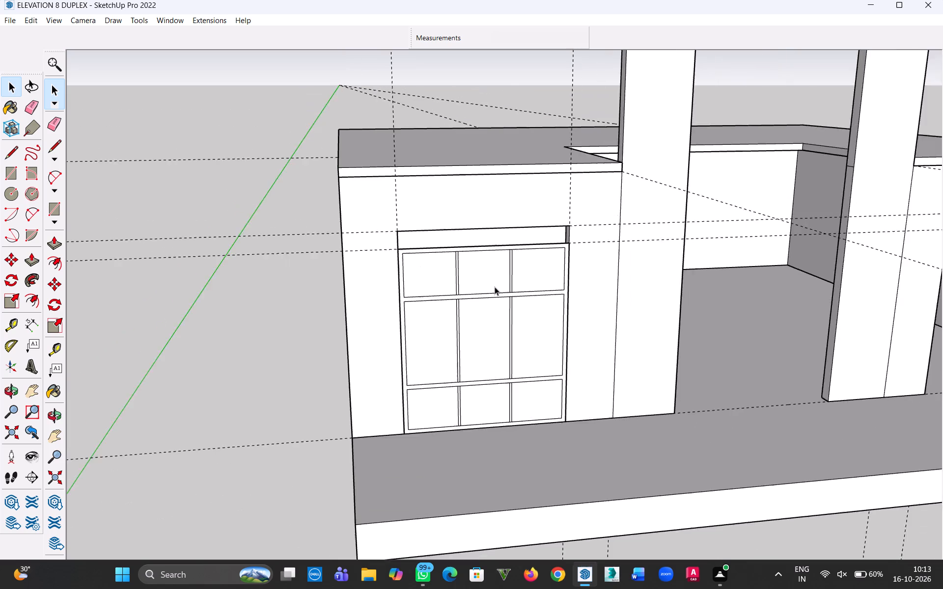
{"action": "scroll", "coordinate": [495, 287], "scroll_direction": "up", "scroll_amount": 2}
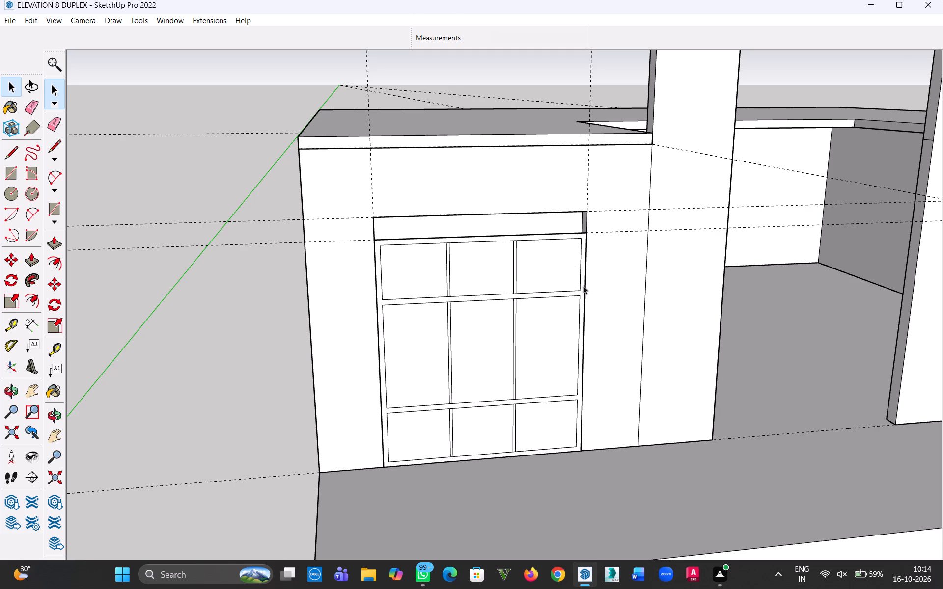
{"action": "scroll", "coordinate": [573, 292], "scroll_direction": "down", "scroll_amount": 2}
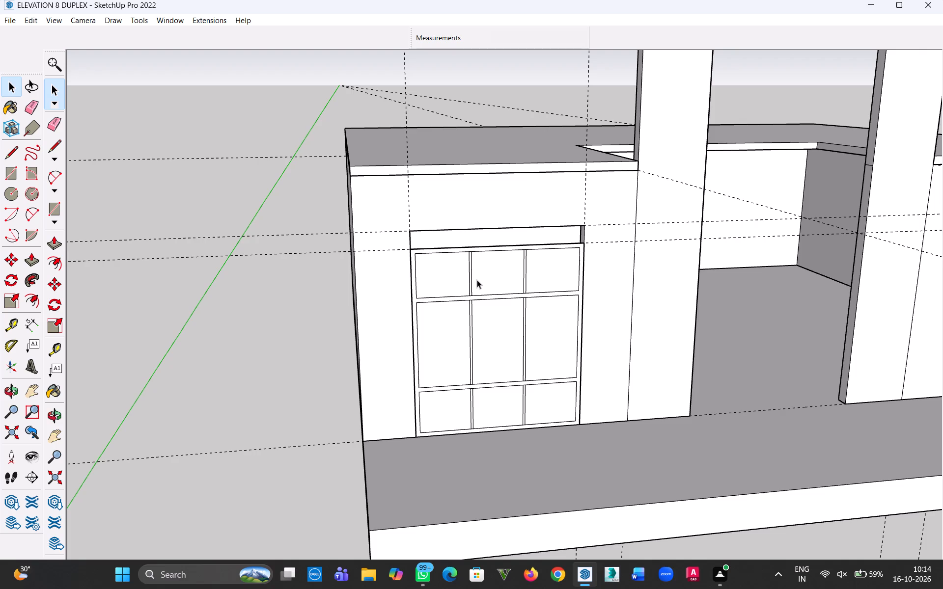
{"action": "scroll", "coordinate": [593, 289], "scroll_direction": "down", "scroll_amount": 2}
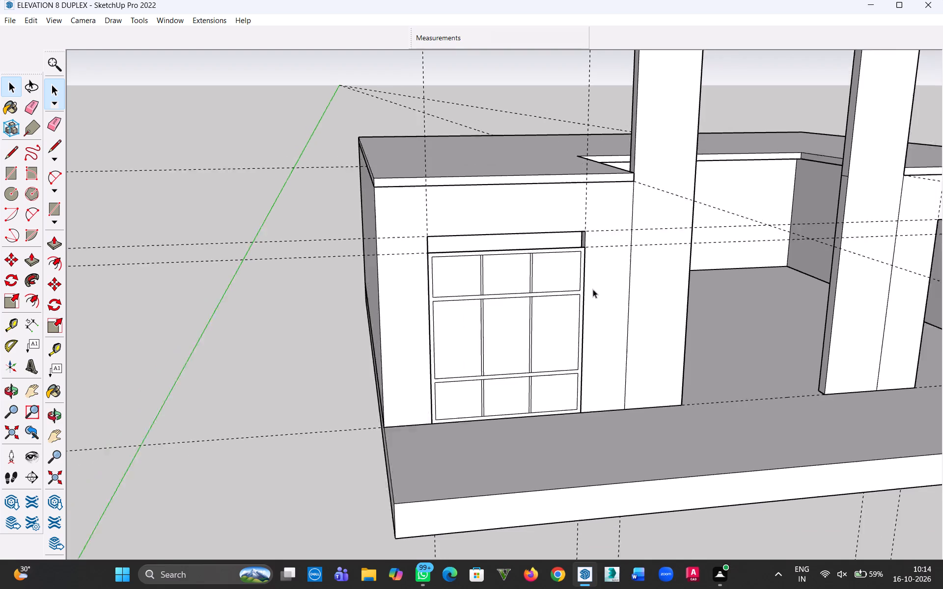
{"action": "scroll", "coordinate": [593, 289], "scroll_direction": "down", "scroll_amount": 2}
{"action": "key", "text": "h"}
{"action": "left_click_drag", "start_coordinate": [579, 300], "coordinate": [431, 357]}
{"action": "key", "text": "h"}
{"action": "left_click_drag", "start_coordinate": [645, 328], "coordinate": [410, 420]}
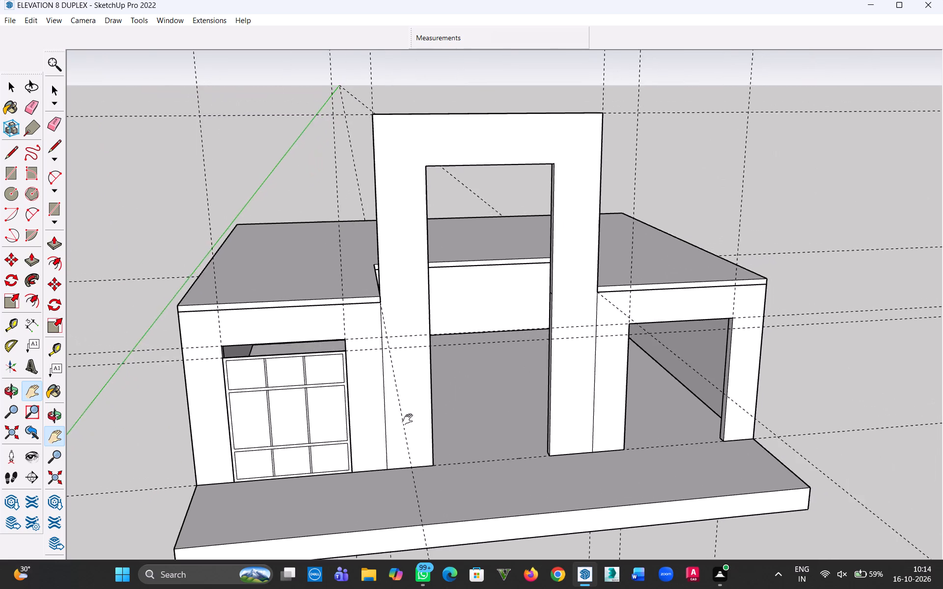
{"action": "left_click_drag", "start_coordinate": [410, 420], "coordinate": [382, 437]}
{"action": "key", "text": "Escape"}
{"action": "key", "text": "Escape"}
{"action": "key", "text": "Escape"}
{"action": "key", "text": "Escape"}
{"action": "key", "text": "Escape"}
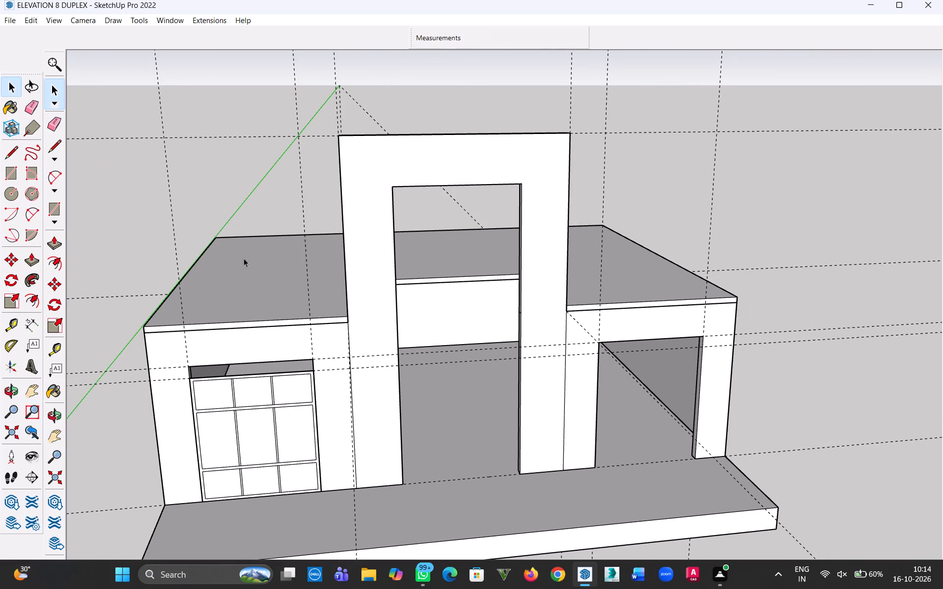
{"action": "left_click", "coordinate": [229, 197]}
{"action": "scroll", "coordinate": [420, 376], "scroll_direction": "down", "scroll_amount": 1}
{"action": "middle_click_drag", "start_coordinate": [420, 377], "coordinate": [428, 403]}
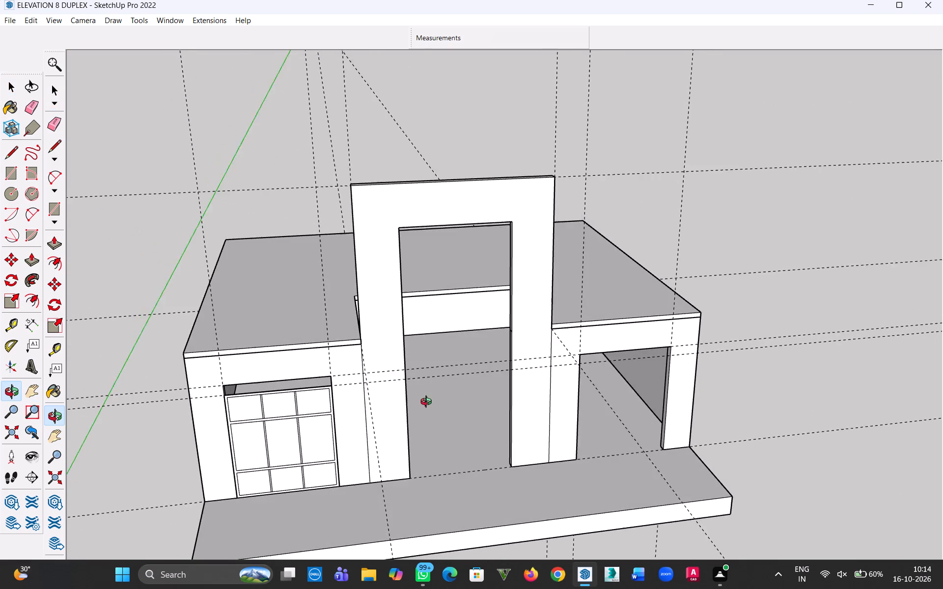
{"action": "middle_click_drag", "start_coordinate": [428, 403], "coordinate": [427, 398]}
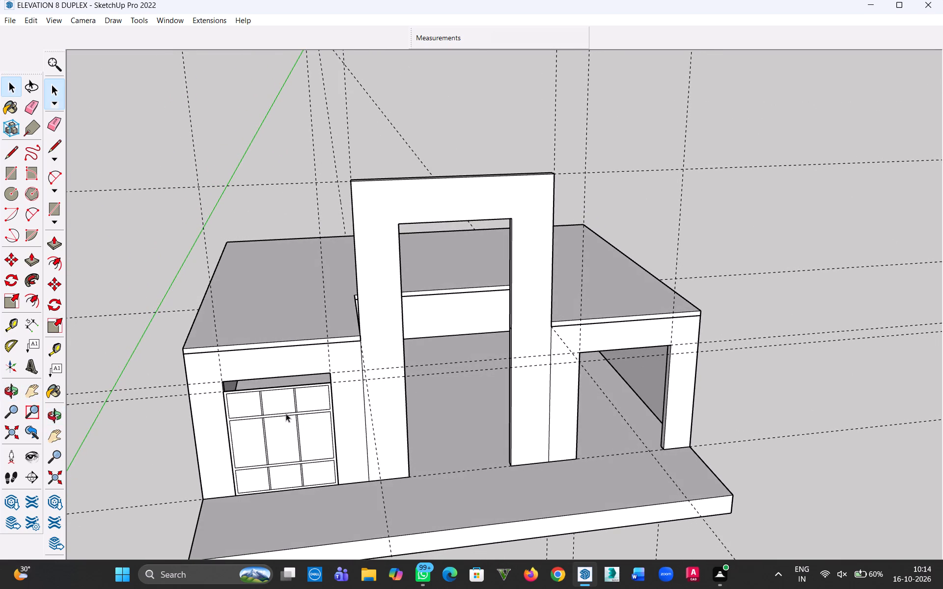
Open the left-opening infill group for editing and bring its panel rows into close view.
{"action": "scroll", "coordinate": [307, 405], "scroll_direction": "up", "scroll_amount": 10}
{"action": "left_click", "coordinate": [263, 435]}
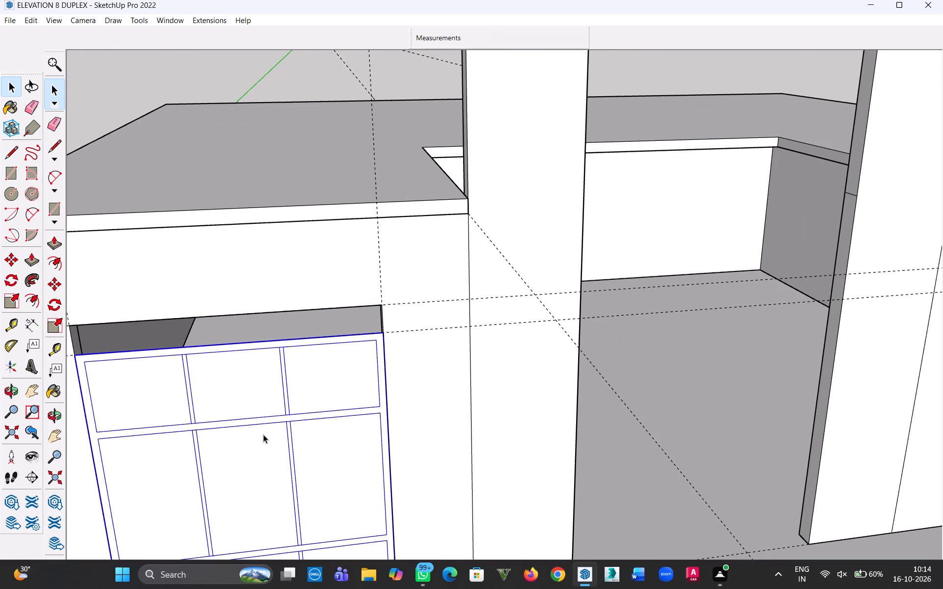
{"action": "double_click", "coordinate": [259, 450]}
{"action": "scroll", "coordinate": [219, 423], "scroll_direction": "up", "scroll_amount": 4}
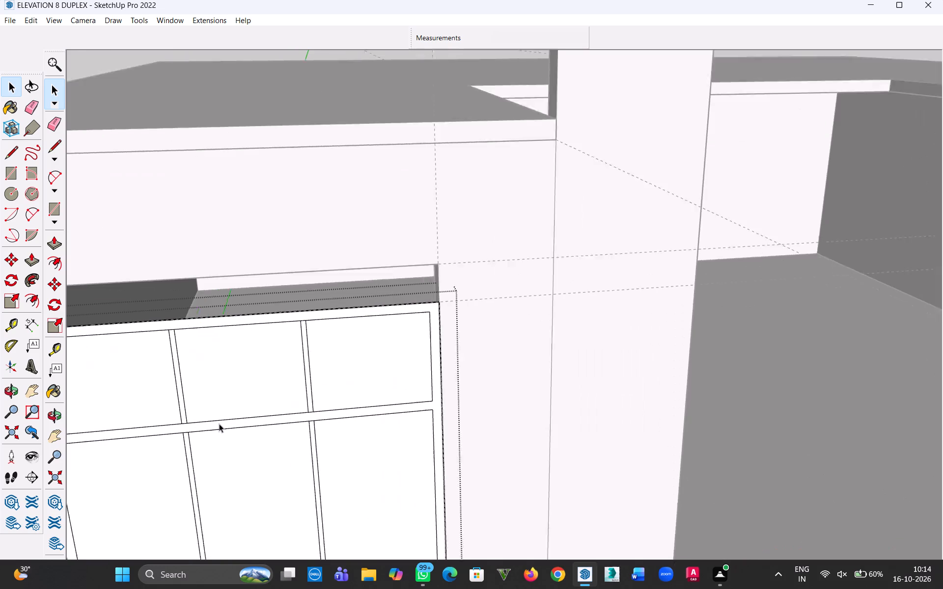
{"action": "scroll", "coordinate": [219, 424], "scroll_direction": "up", "scroll_amount": 4}
{"action": "scroll", "coordinate": [185, 427], "scroll_direction": "down", "scroll_amount": 10}
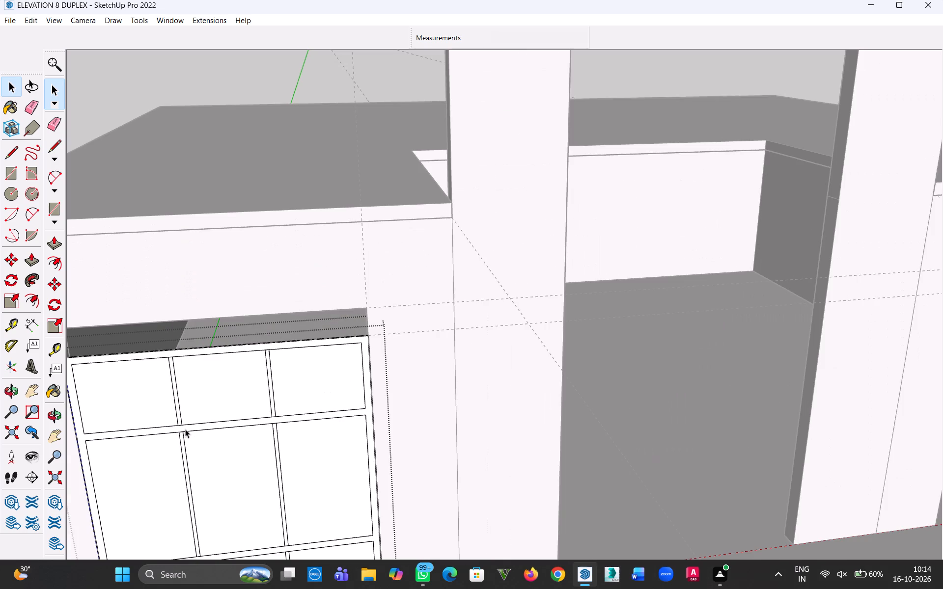
{"action": "key", "text": "h"}
{"action": "left_click_drag", "start_coordinate": [255, 488], "coordinate": [283, 396]}
{"action": "key", "text": "Escape"}
{"action": "scroll", "coordinate": [215, 417], "scroll_direction": "up", "scroll_amount": 8}
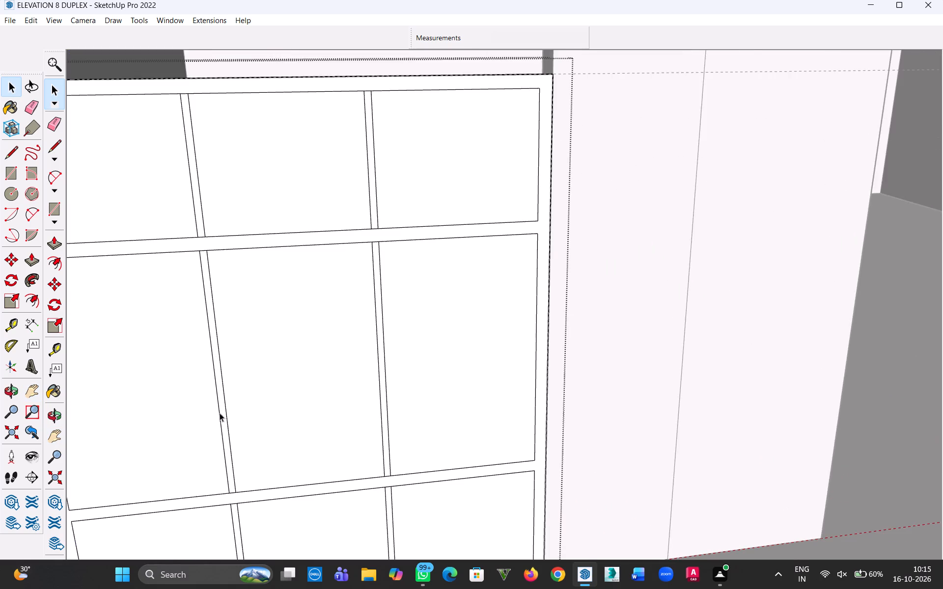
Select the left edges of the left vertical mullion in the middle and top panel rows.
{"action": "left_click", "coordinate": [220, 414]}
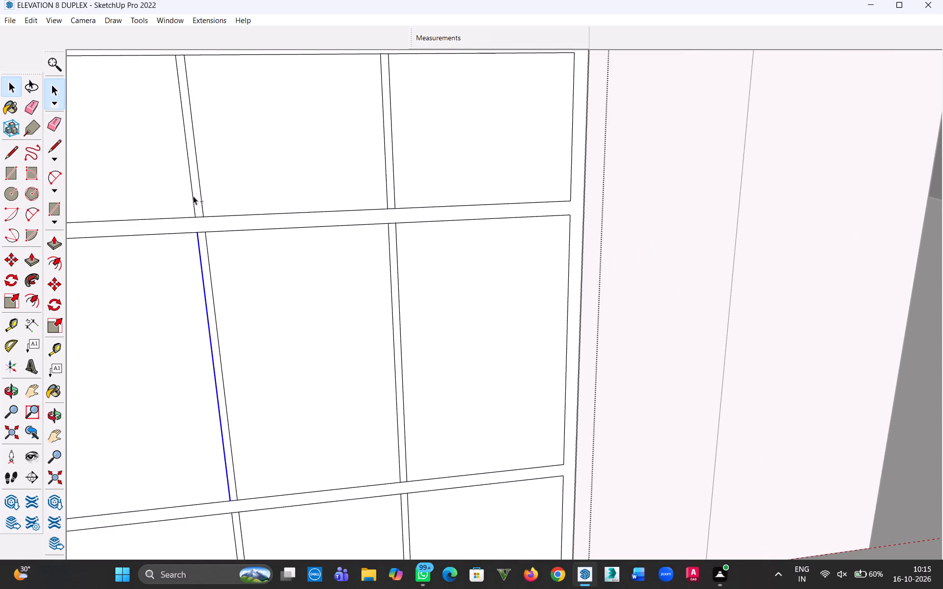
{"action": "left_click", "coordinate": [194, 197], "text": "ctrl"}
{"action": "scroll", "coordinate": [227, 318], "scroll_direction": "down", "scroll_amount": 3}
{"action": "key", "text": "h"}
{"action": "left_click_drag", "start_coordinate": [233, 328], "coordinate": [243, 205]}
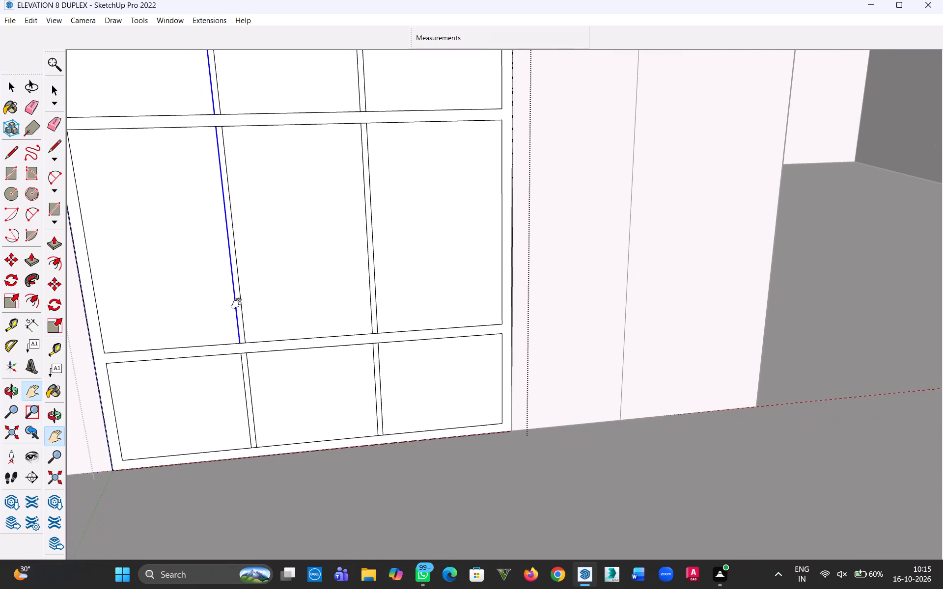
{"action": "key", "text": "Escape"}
Measure the widths of the three bottom-row panels between the frame and mullion edges.
{"action": "key", "text": "t"}
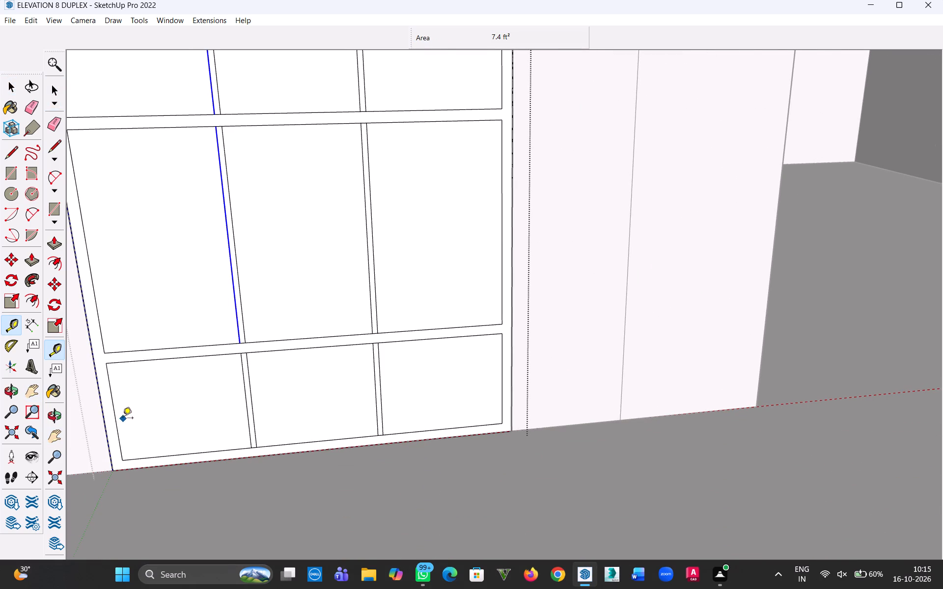
{"action": "left_click", "coordinate": [118, 419]}
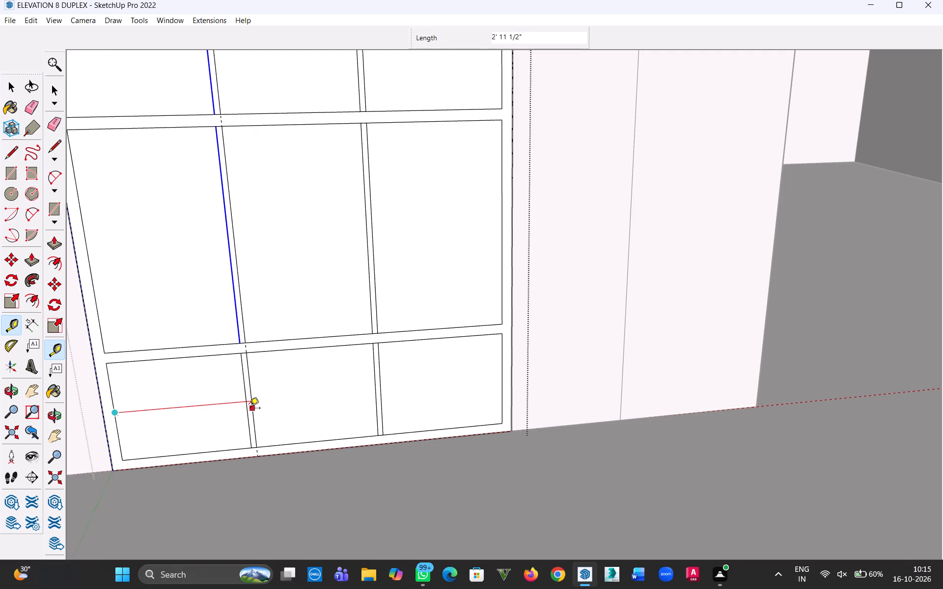
{"action": "key", "text": "Escape"}
{"action": "left_click", "coordinate": [253, 399]}
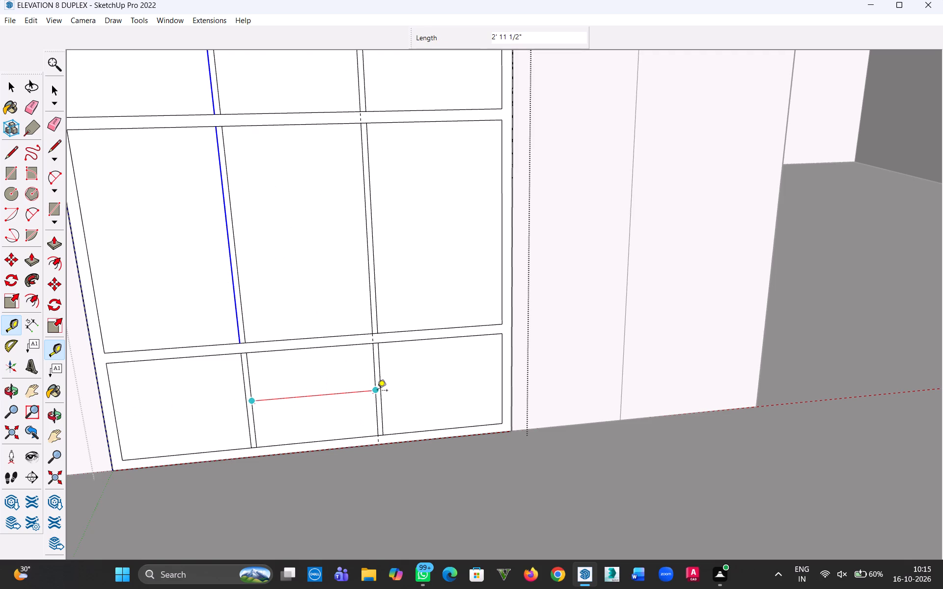
{"action": "key", "text": "Escape"}
{"action": "left_click", "coordinate": [381, 389]}
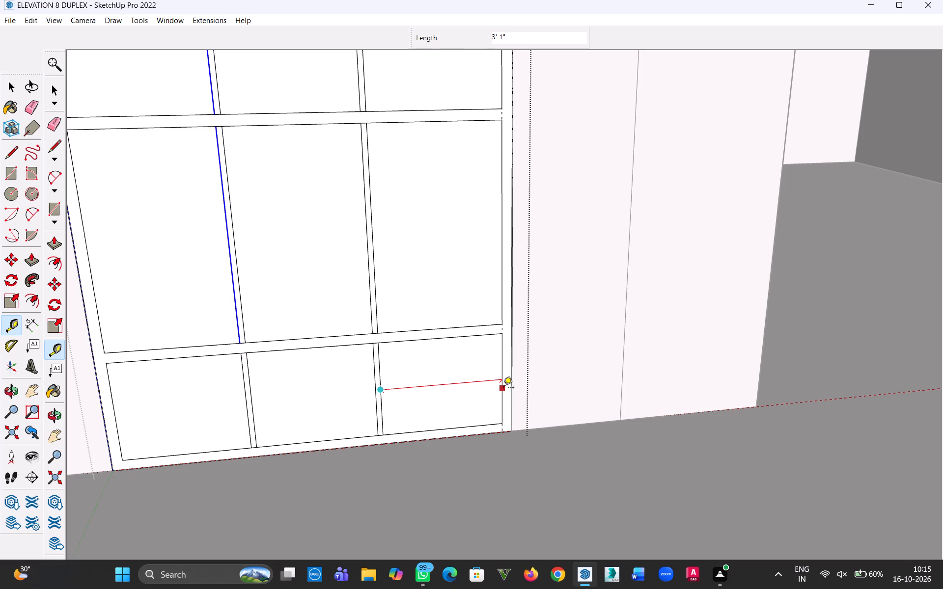
{"action": "key", "text": "Escape"}
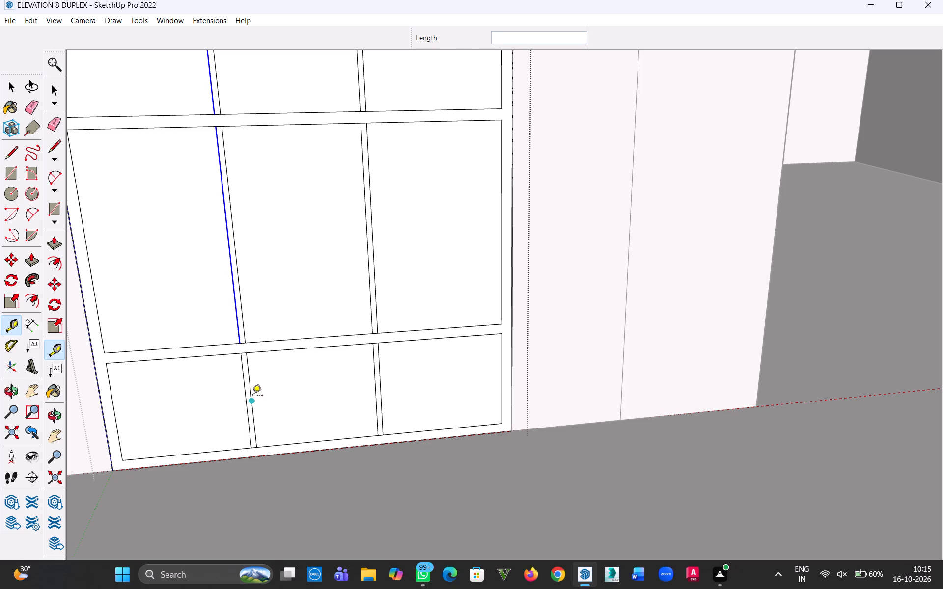
{"action": "left_click", "coordinate": [252, 397]}
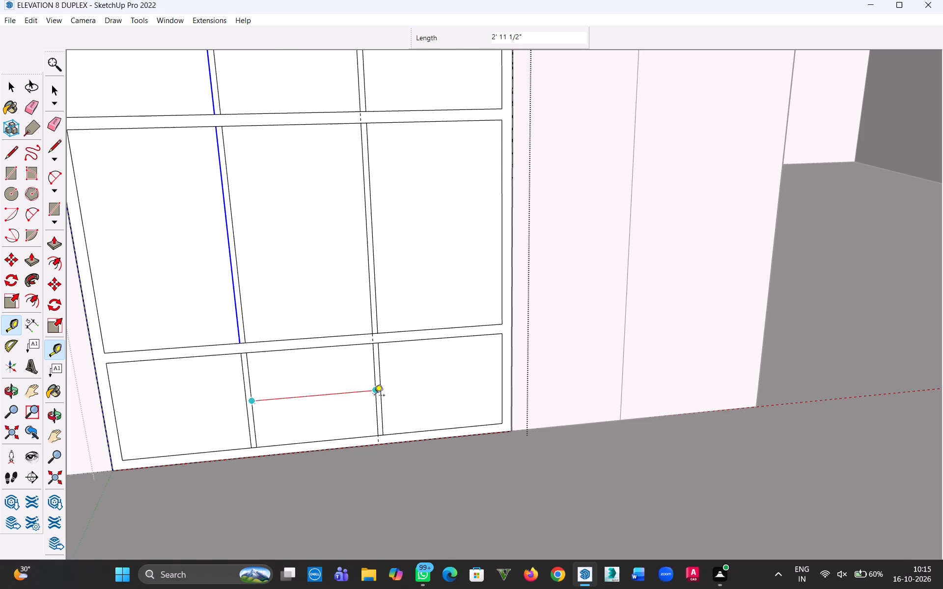
{"action": "key", "text": "Escape"}
{"action": "key", "text": "Escape"}
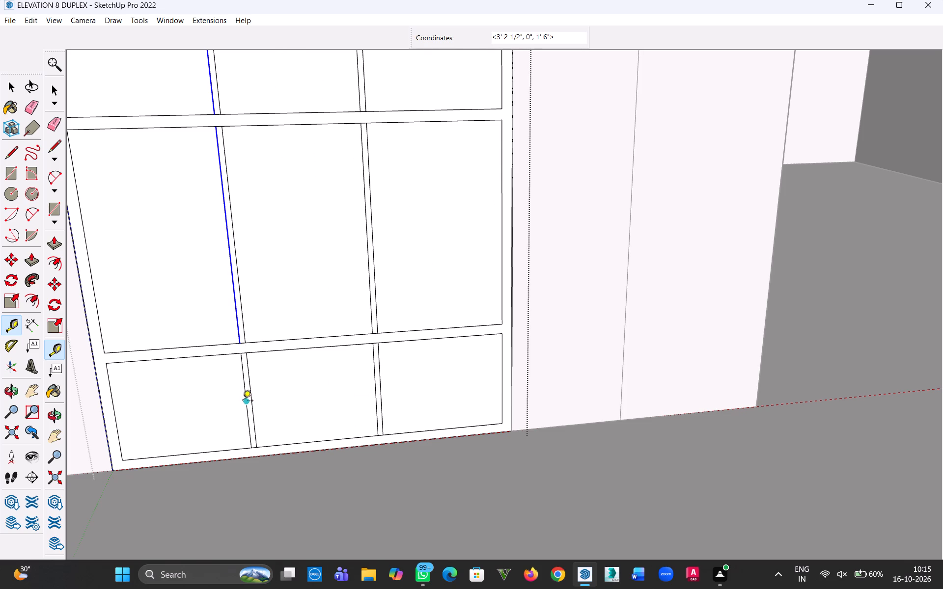
{"action": "left_click", "coordinate": [243, 403]}
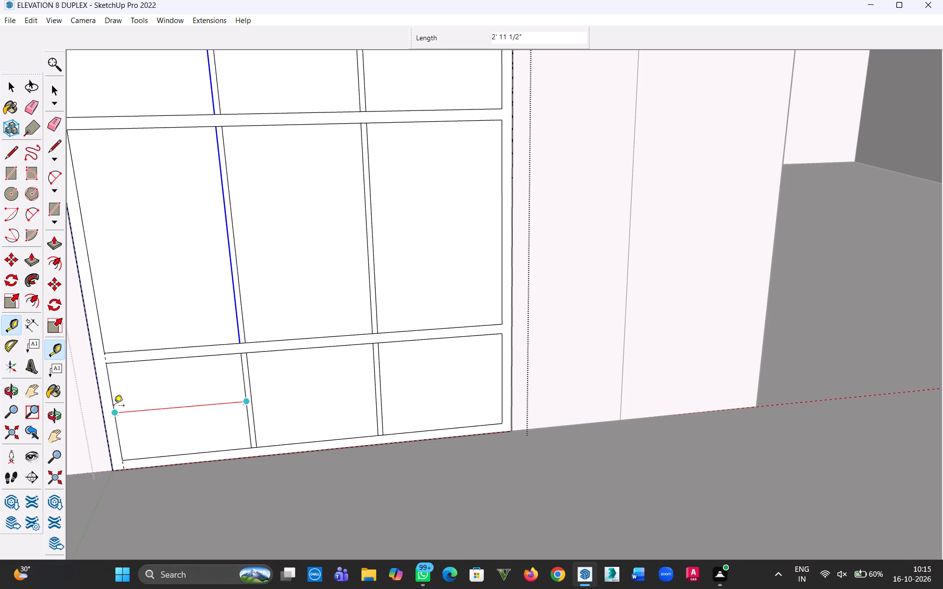
{"action": "key", "text": "Escape"}
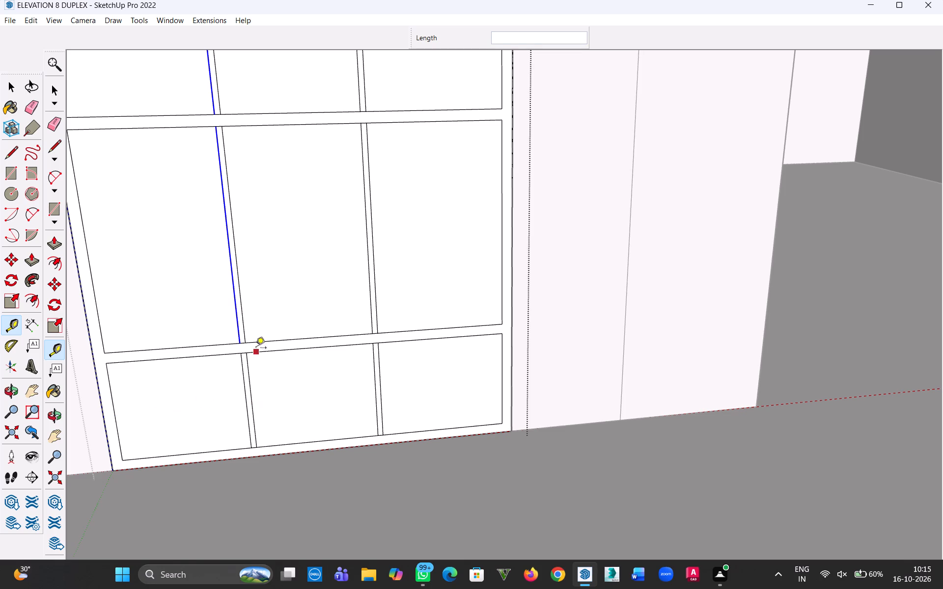
Measure the widths of the three middle-row panels between the frame and mullion edges.
{"action": "left_click", "coordinate": [242, 325]}
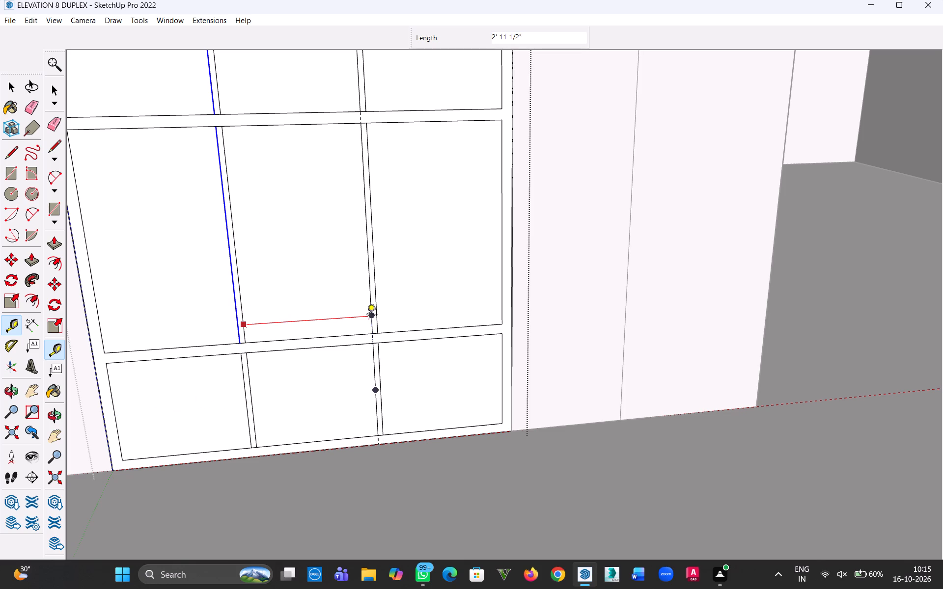
{"action": "key", "text": "Escape"}
{"action": "left_click", "coordinate": [377, 303]}
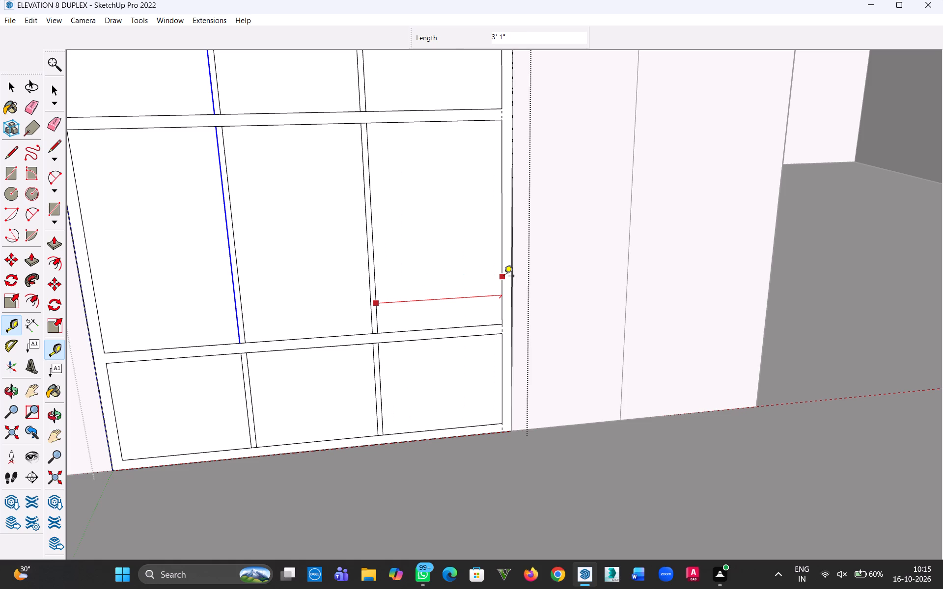
{"action": "key", "text": "Escape"}
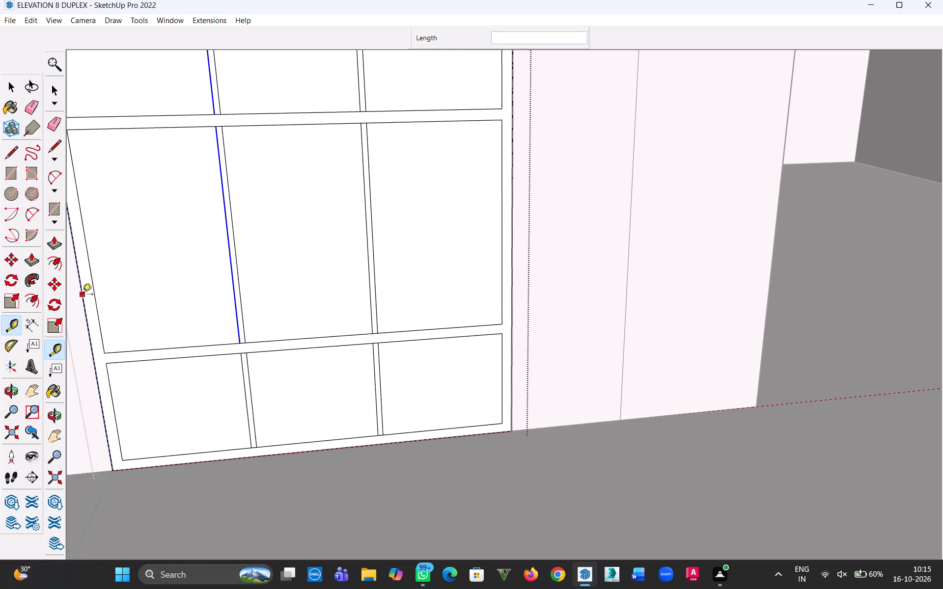
{"action": "left_click", "coordinate": [93, 298]}
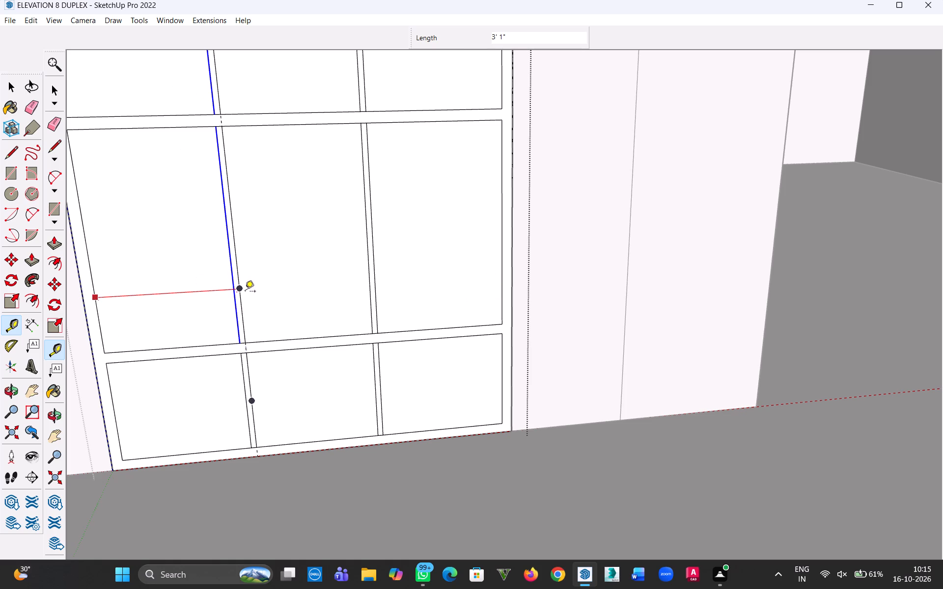
{"action": "key", "text": "Escape"}
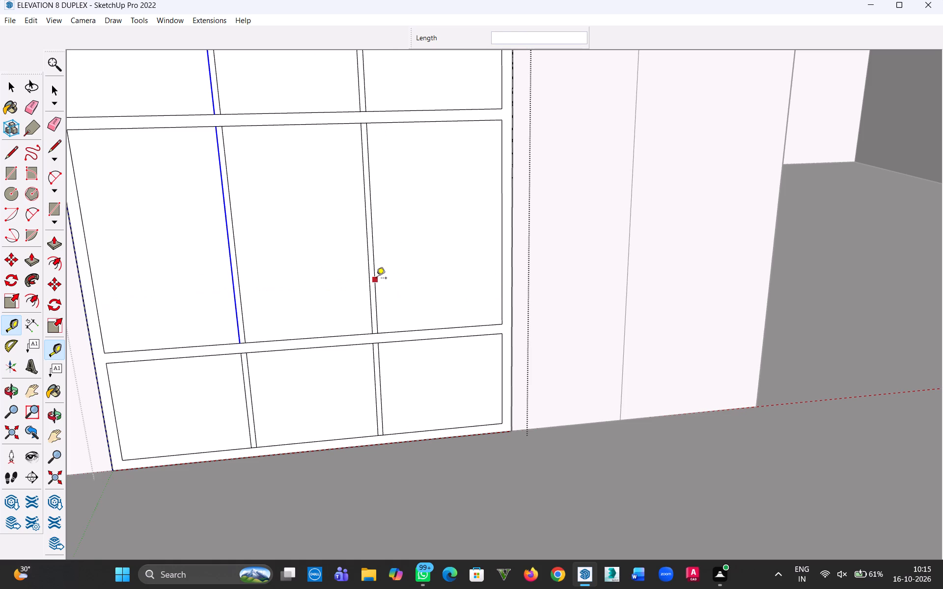
{"action": "left_click", "coordinate": [375, 279]}
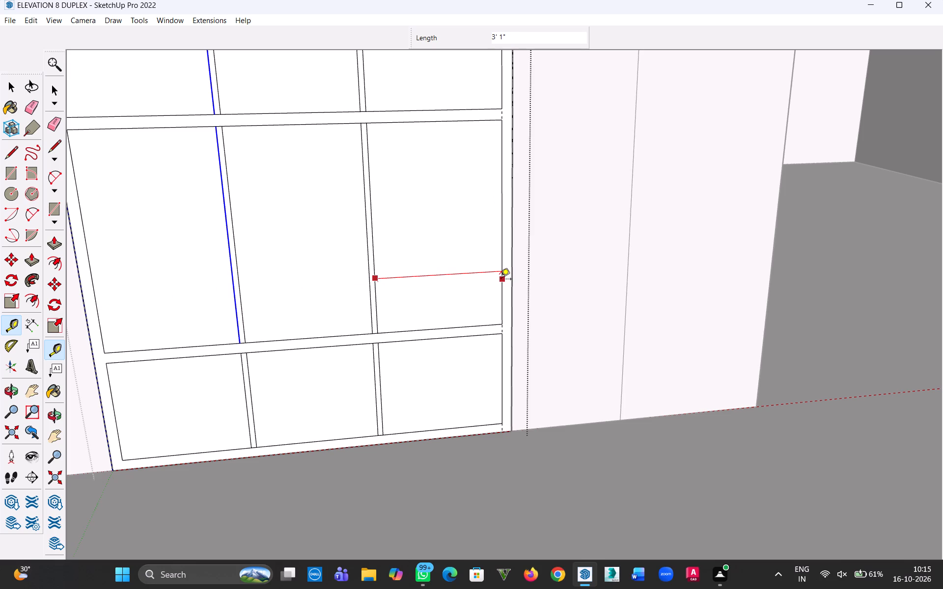
{"action": "key", "text": "Escape"}
{"action": "key", "text": "Escape"}
{"action": "left_click", "coordinate": [237, 270]}
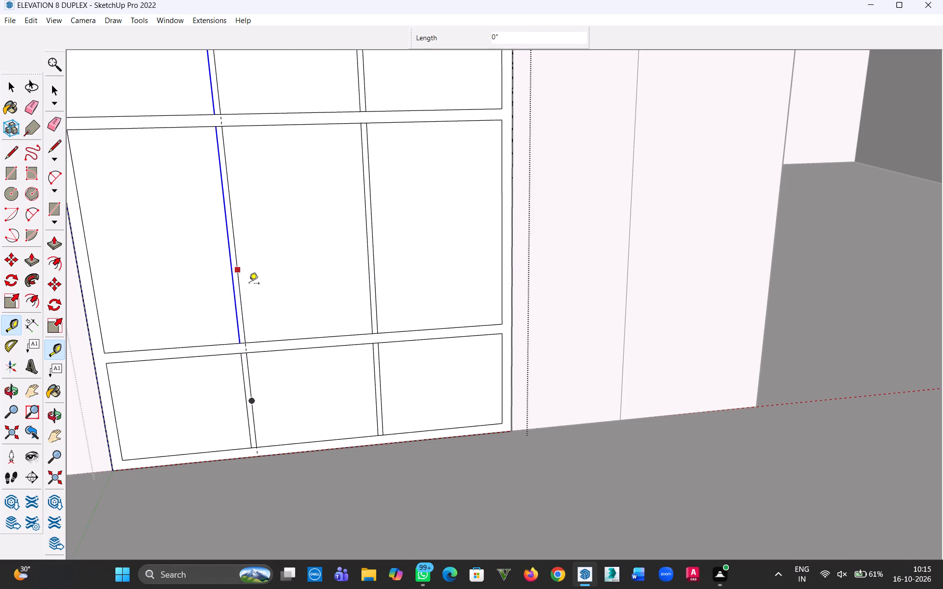
{"action": "scroll", "coordinate": [248, 288], "scroll_direction": "down", "scroll_amount": 4}
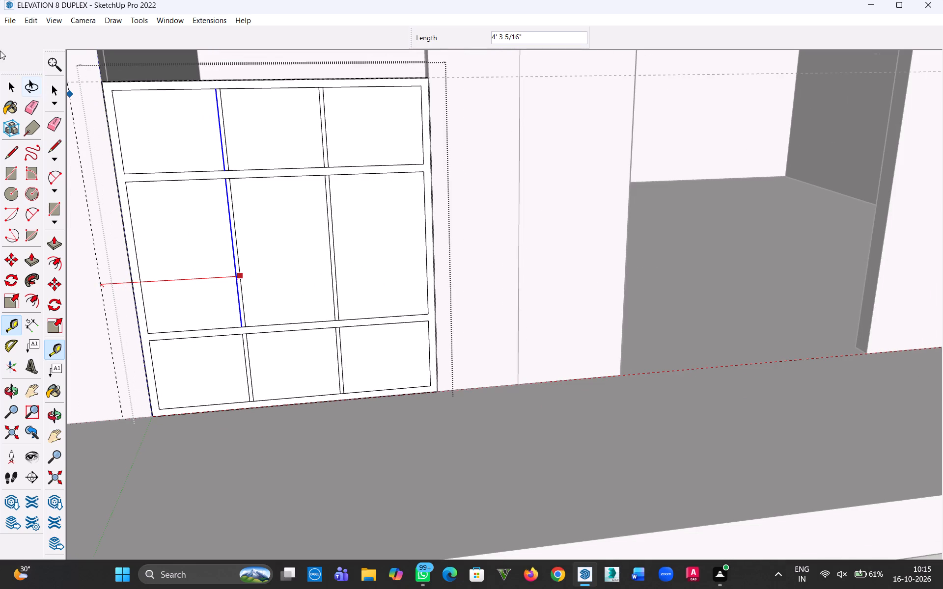
{"action": "left_click", "coordinate": [9, 84]}
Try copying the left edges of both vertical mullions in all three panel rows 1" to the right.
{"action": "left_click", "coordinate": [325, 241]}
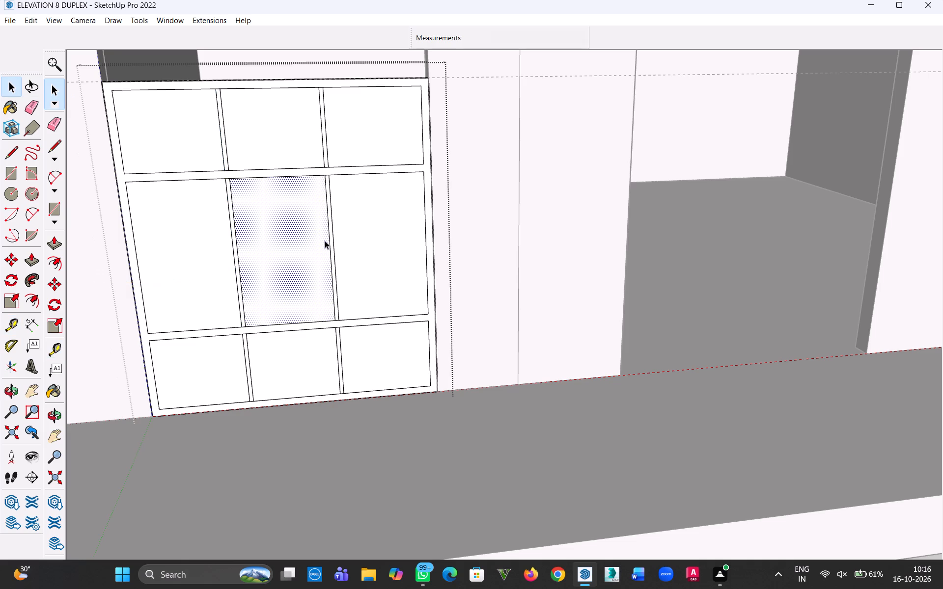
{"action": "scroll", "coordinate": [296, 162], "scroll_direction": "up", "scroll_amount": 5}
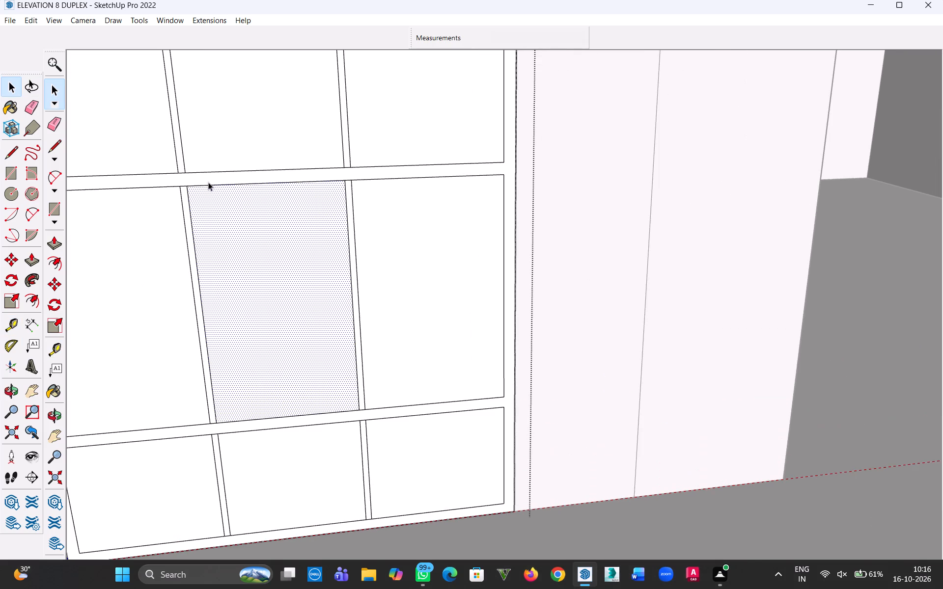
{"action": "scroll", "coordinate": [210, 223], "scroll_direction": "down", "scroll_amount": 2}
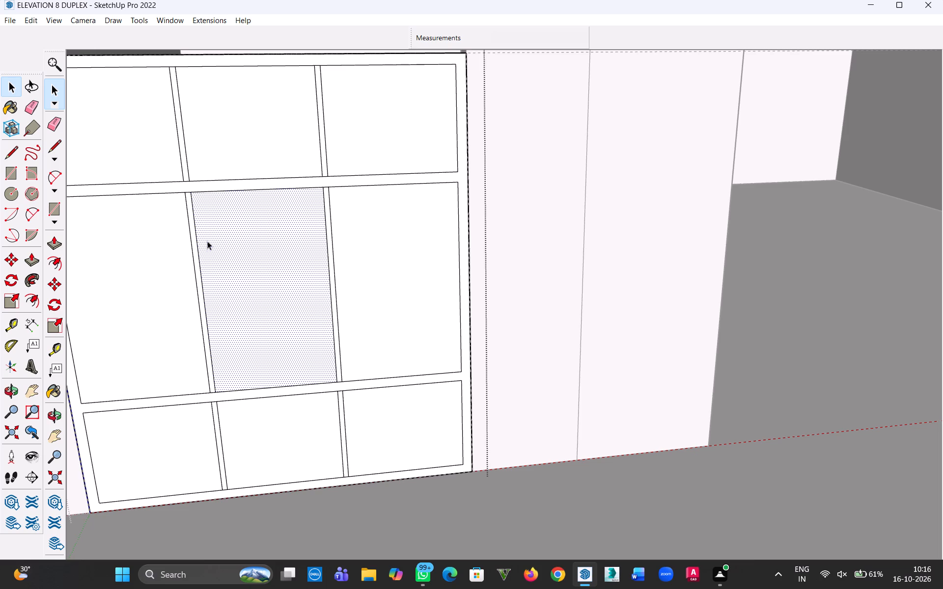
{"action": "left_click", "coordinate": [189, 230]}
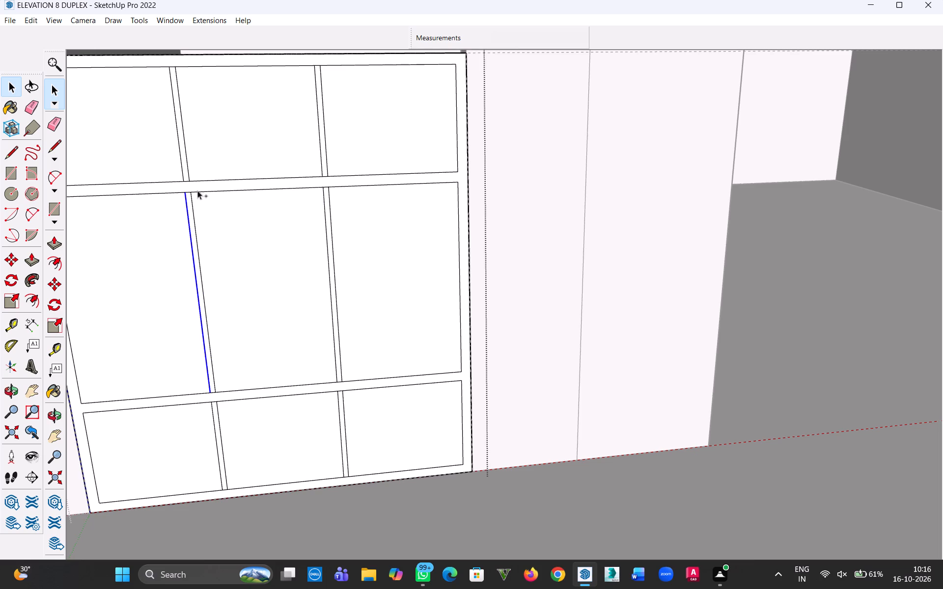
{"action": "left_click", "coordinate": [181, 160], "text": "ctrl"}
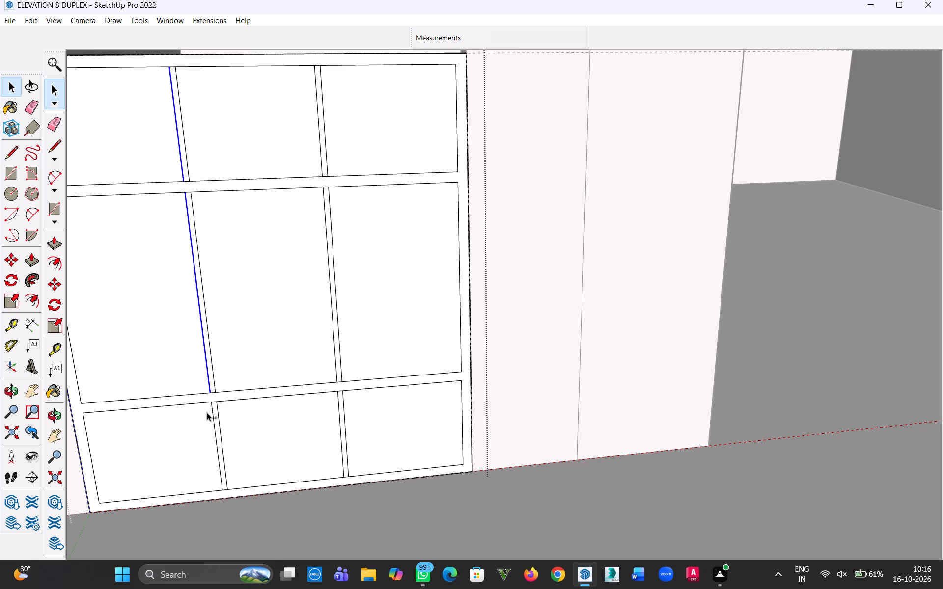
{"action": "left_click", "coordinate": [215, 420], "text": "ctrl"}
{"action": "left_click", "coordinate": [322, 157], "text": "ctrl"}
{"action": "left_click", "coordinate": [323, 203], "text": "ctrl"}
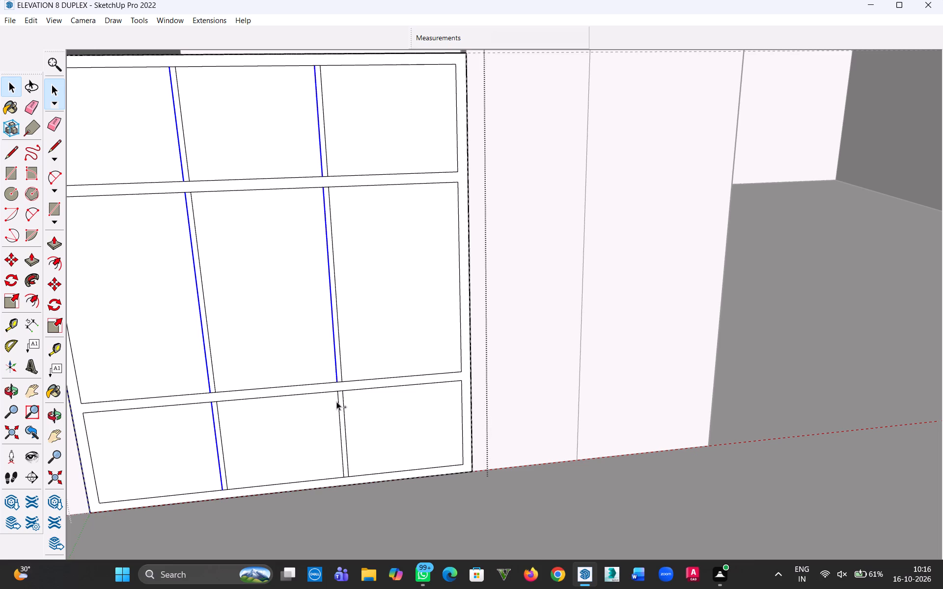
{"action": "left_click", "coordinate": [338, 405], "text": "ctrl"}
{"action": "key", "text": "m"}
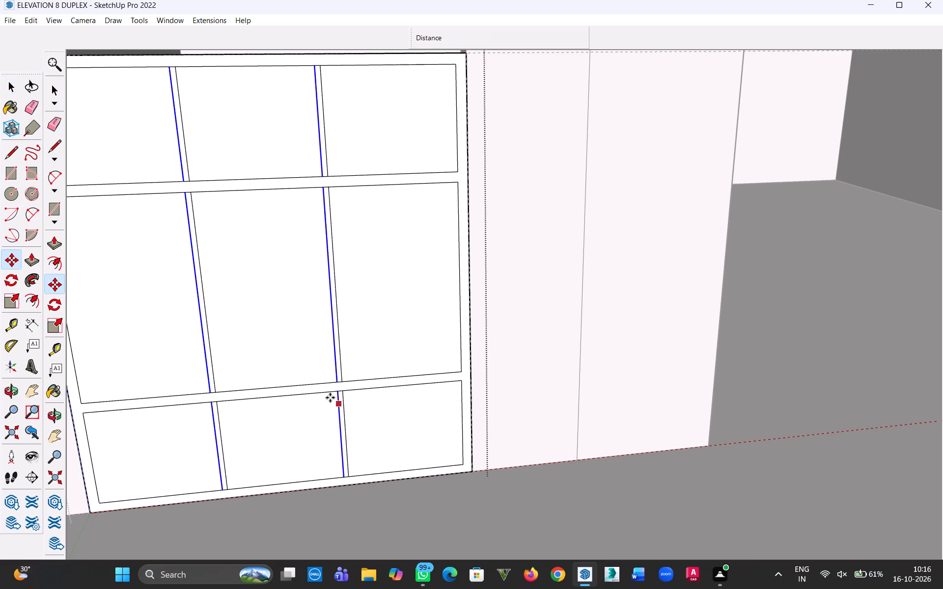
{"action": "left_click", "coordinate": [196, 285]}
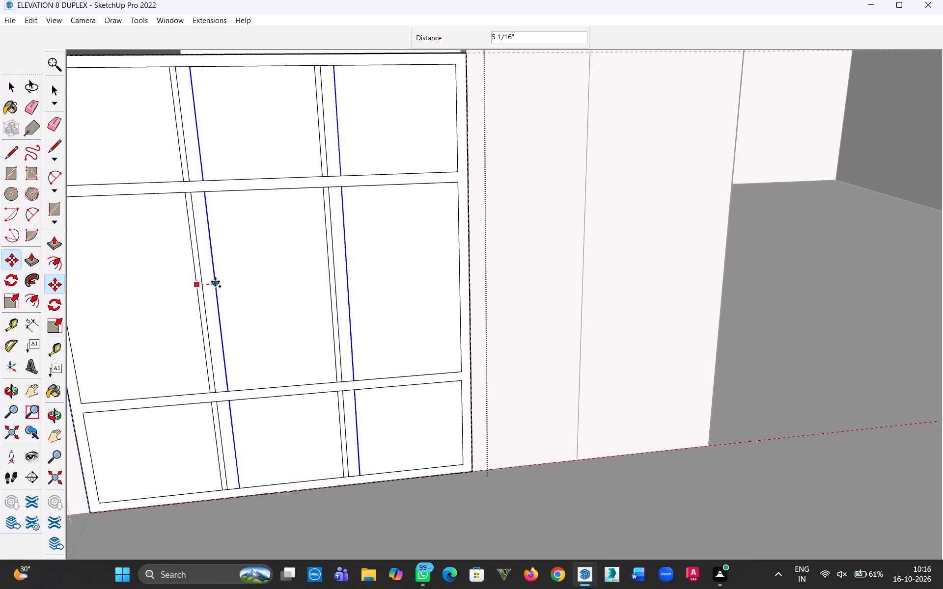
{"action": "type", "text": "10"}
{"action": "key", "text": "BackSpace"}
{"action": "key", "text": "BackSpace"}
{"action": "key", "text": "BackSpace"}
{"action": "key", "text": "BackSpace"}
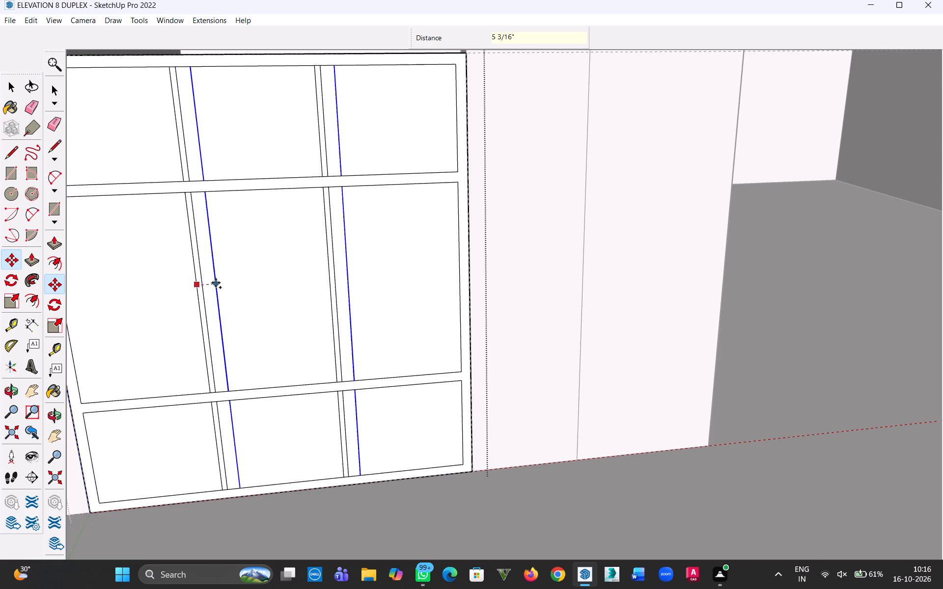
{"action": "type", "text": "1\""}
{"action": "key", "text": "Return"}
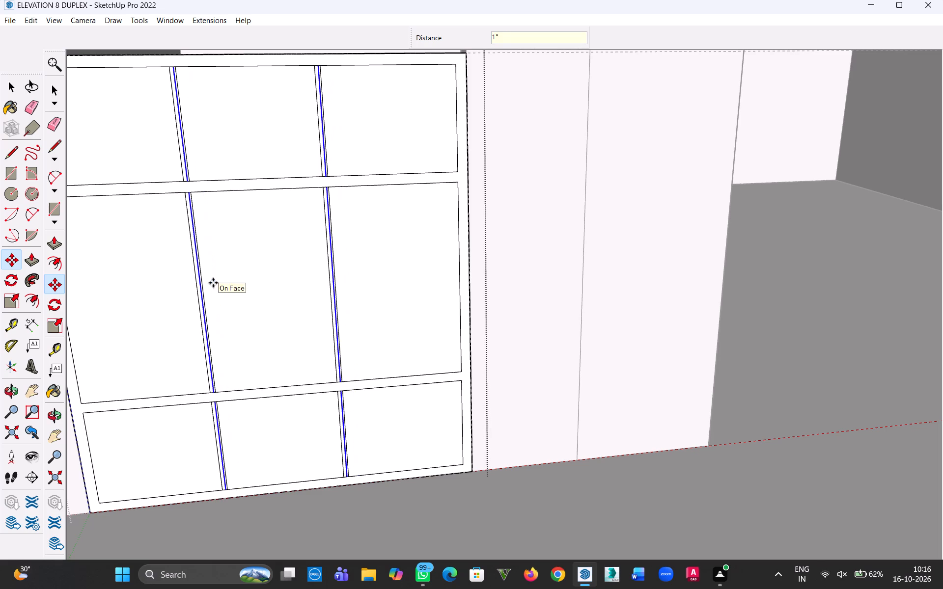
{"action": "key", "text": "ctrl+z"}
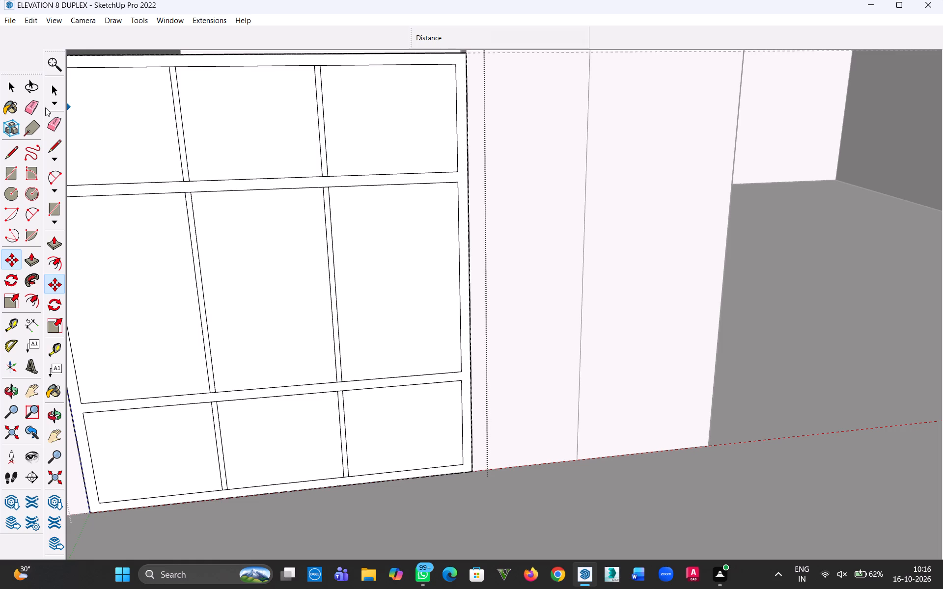
Measure the thickness of the upper horizontal crossbar.
{"action": "key", "text": "t"}
{"action": "left_click", "coordinate": [216, 184]}
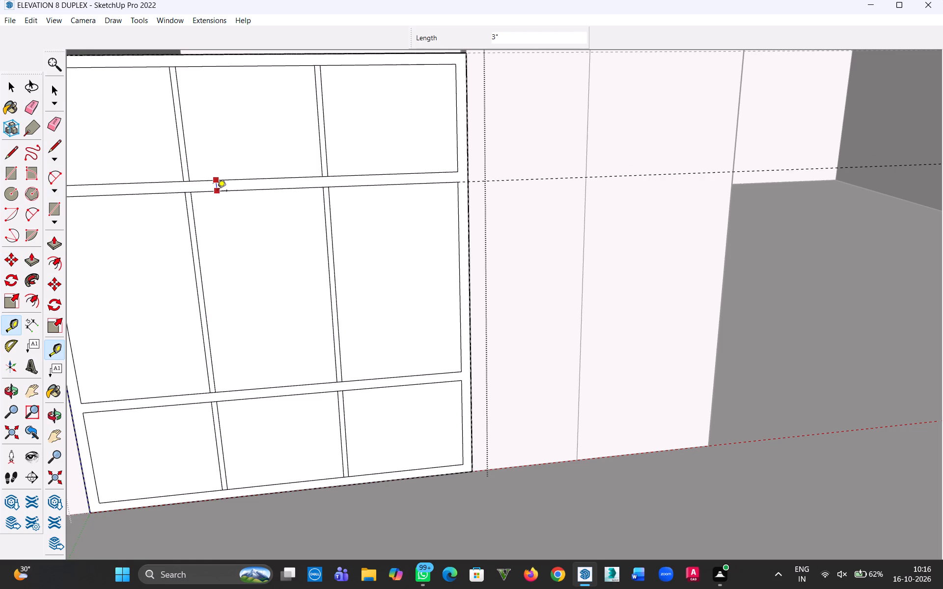
{"action": "key", "text": "Escape"}
{"action": "key", "text": "Escape"}
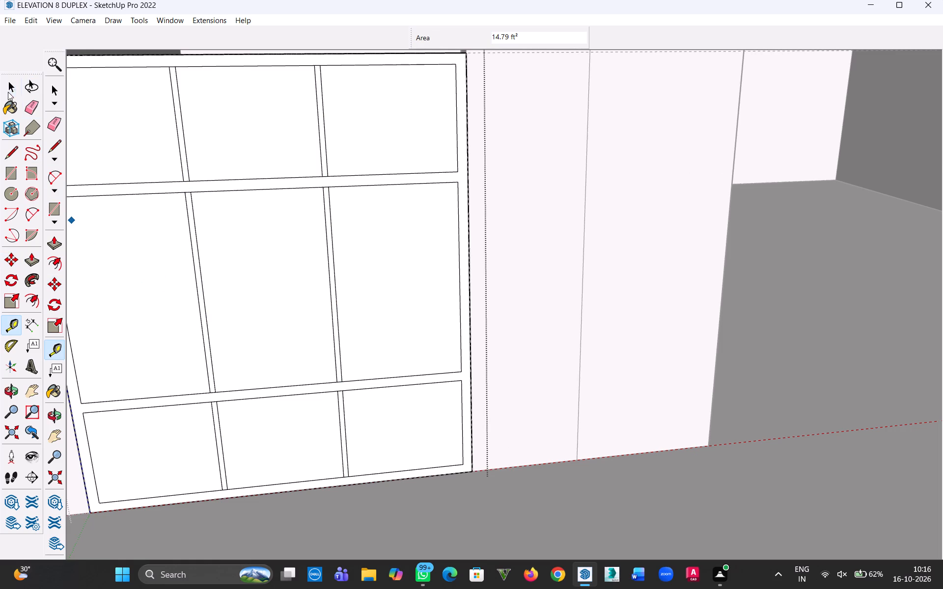
Copy the left edges of both vertical mullions in all three panel rows 3" to the right.
{"action": "left_click", "coordinate": [8, 91]}
{"action": "left_click", "coordinate": [181, 156], "text": "ctrl"}
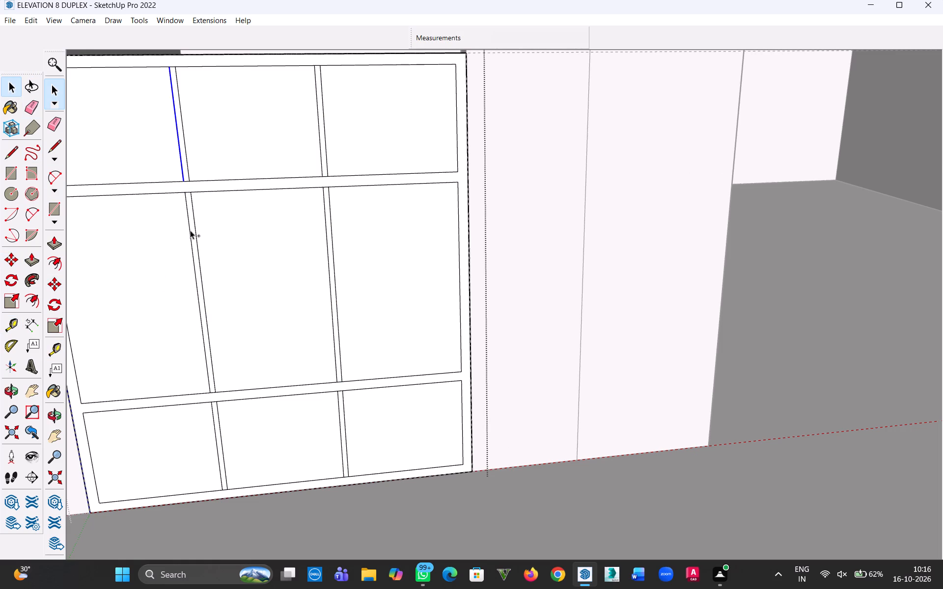
{"action": "left_click", "coordinate": [190, 231], "text": "ctrl"}
{"action": "left_click", "coordinate": [214, 426], "text": "ctrl"}
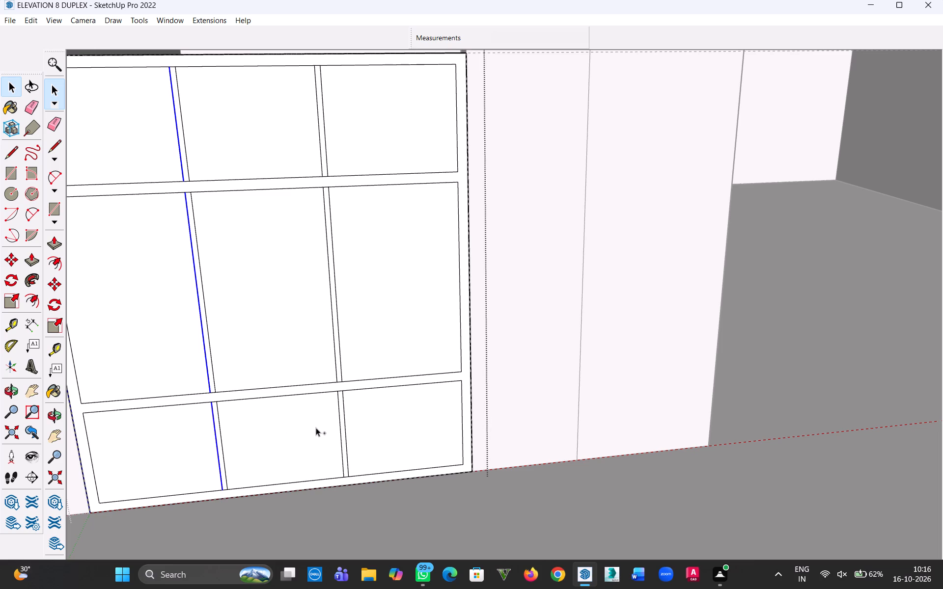
{"action": "left_click", "coordinate": [340, 427], "text": "ctrl"}
{"action": "left_click", "coordinate": [335, 359], "text": "ctrl"}
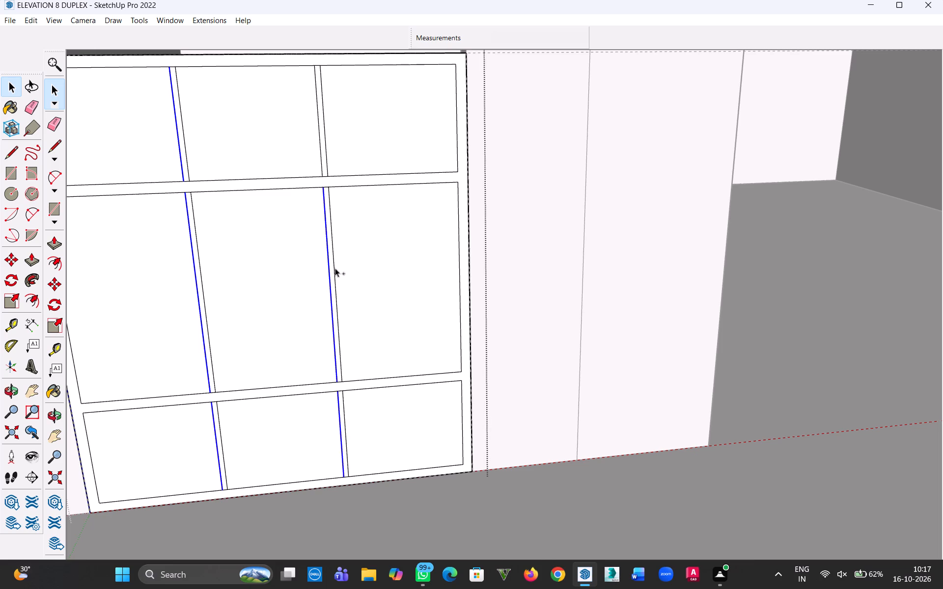
{"action": "left_click", "coordinate": [321, 155], "text": "ctrl"}
{"action": "key", "text": "m"}
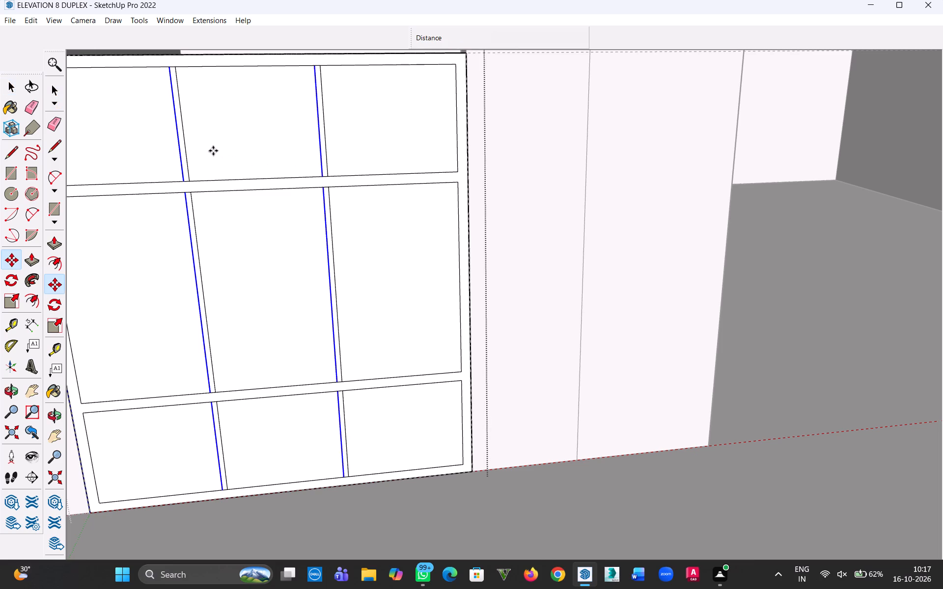
{"action": "left_click", "coordinate": [195, 281]}
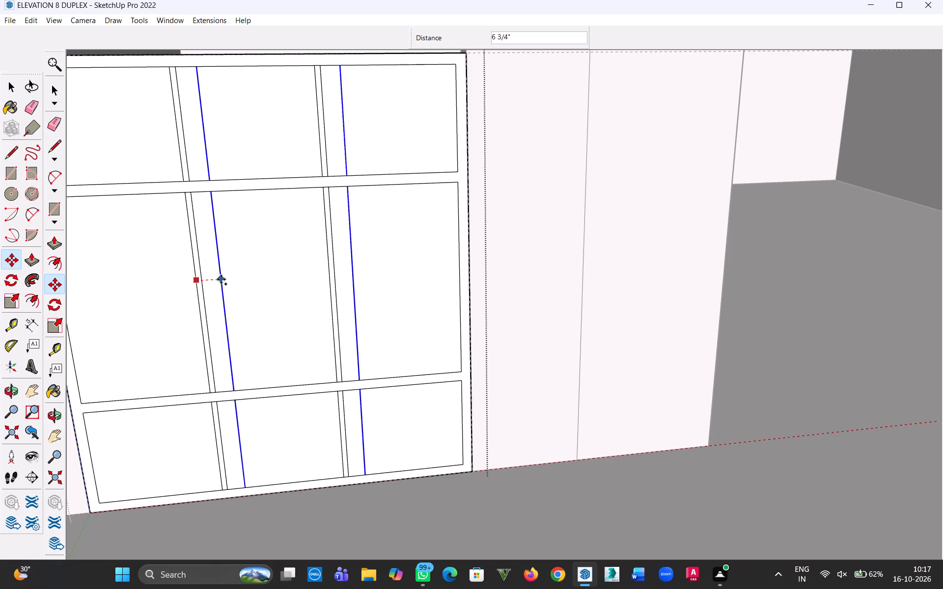
{"action": "type", "text": "3\""}
{"action": "key", "text": "Return"}
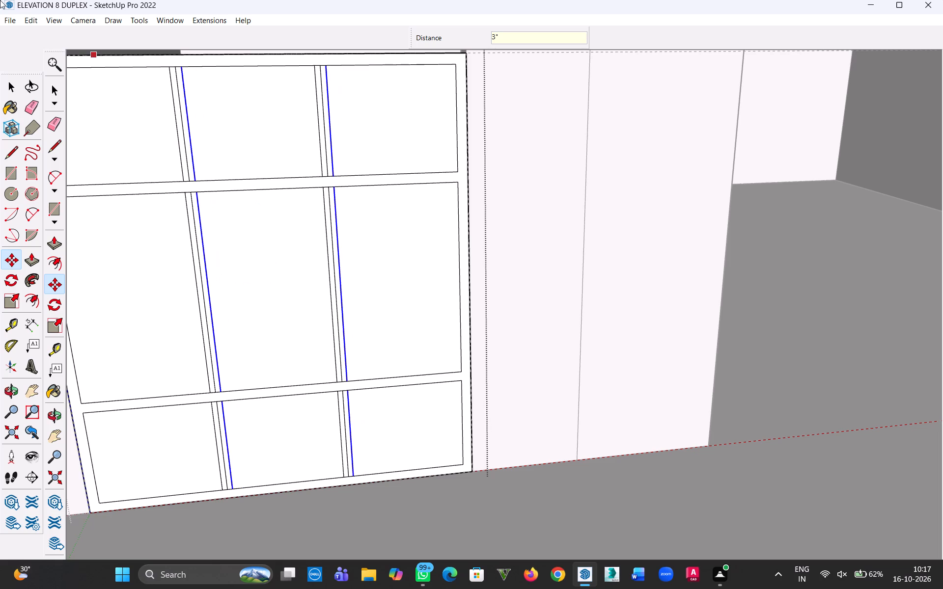
Erase the old right edges of both mullions, now between the outer edge pairs, in all three panel rows.
{"action": "left_click", "coordinate": [12, 89]}
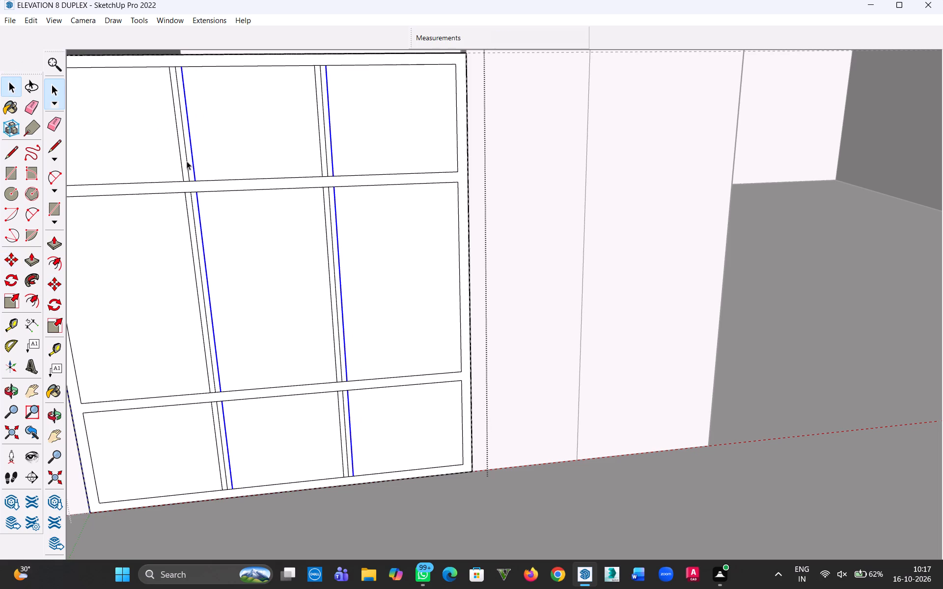
{"action": "key", "text": "e"}
{"action": "left_click", "coordinate": [185, 161]}
{"action": "left_click", "coordinate": [185, 162]}
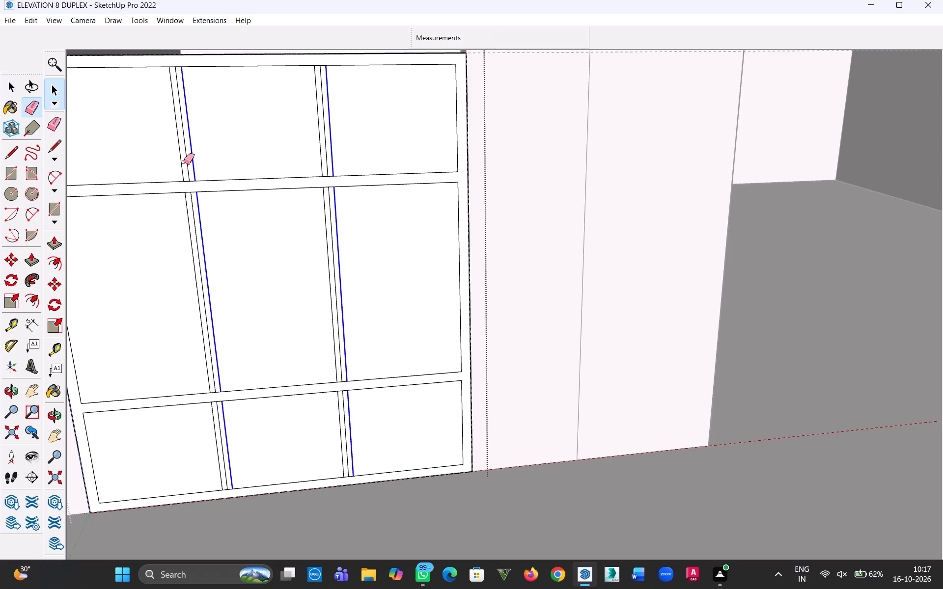
{"action": "left_click", "coordinate": [11, 88]}
{"action": "left_click", "coordinate": [116, 121]}
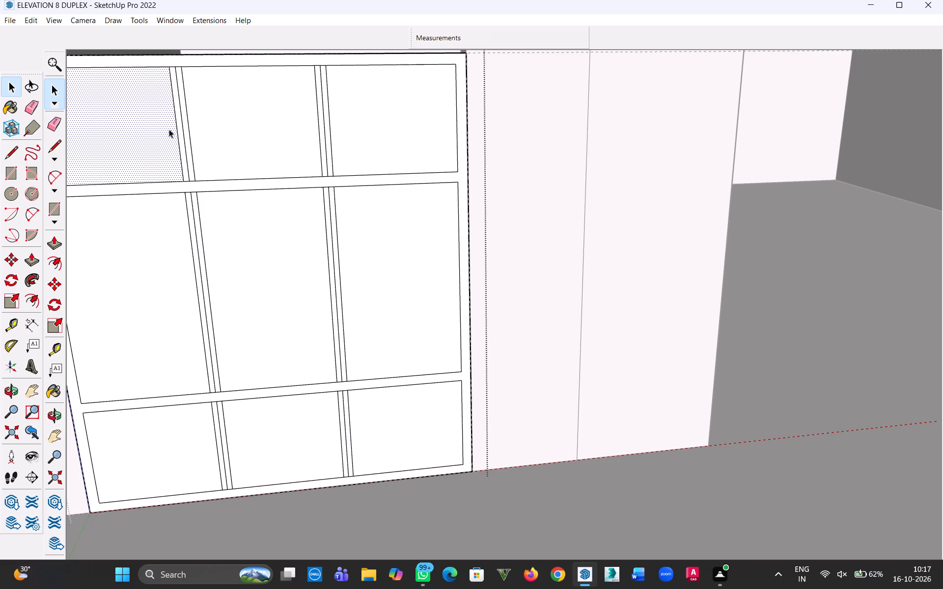
{"action": "key", "text": "e"}
{"action": "left_click", "coordinate": [181, 141]}
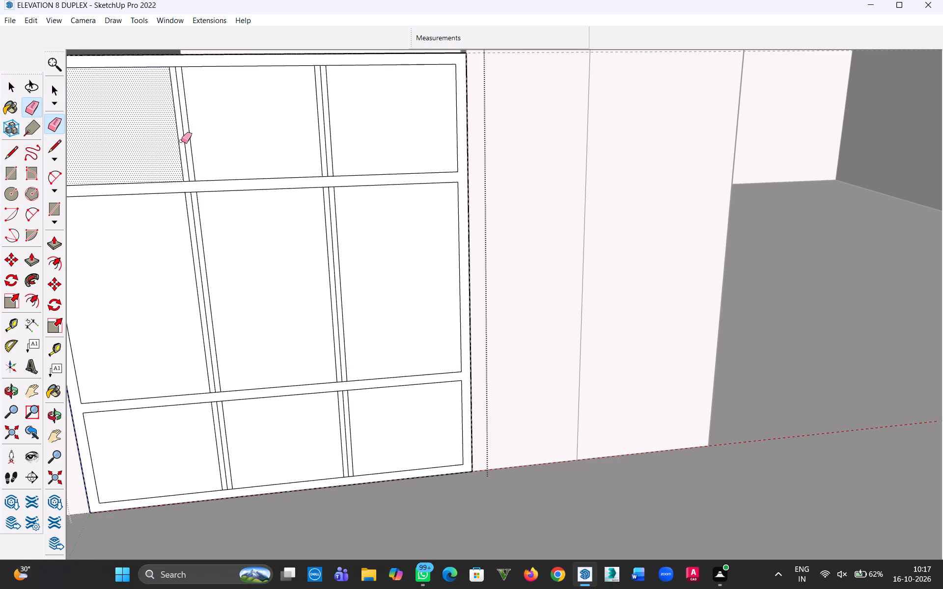
{"action": "left_click_drag", "start_coordinate": [183, 142], "coordinate": [181, 148]}
{"action": "key", "text": "ctrl+z"}
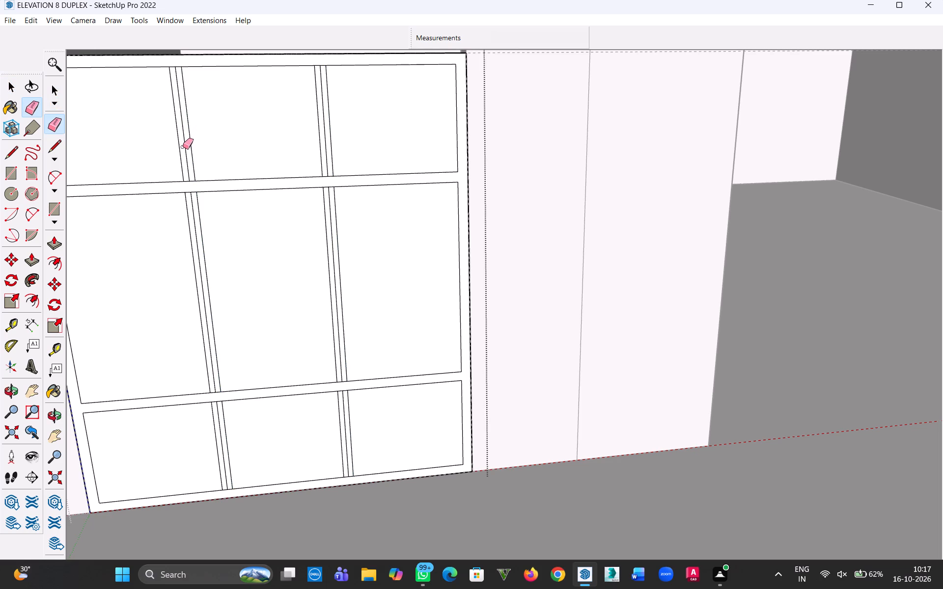
{"action": "left_click", "coordinate": [185, 149]}
{"action": "left_click", "coordinate": [194, 210]}
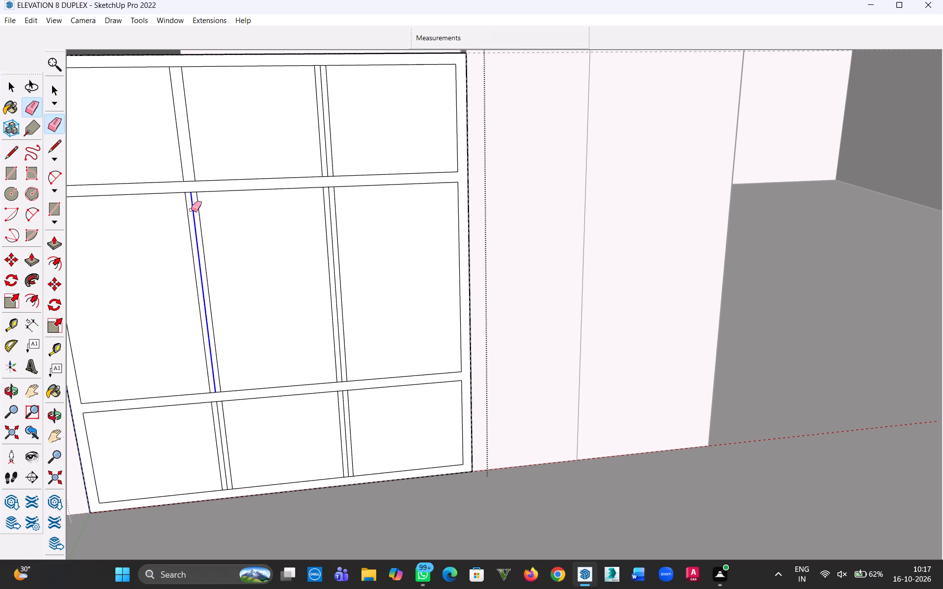
{"action": "left_click", "coordinate": [222, 450]}
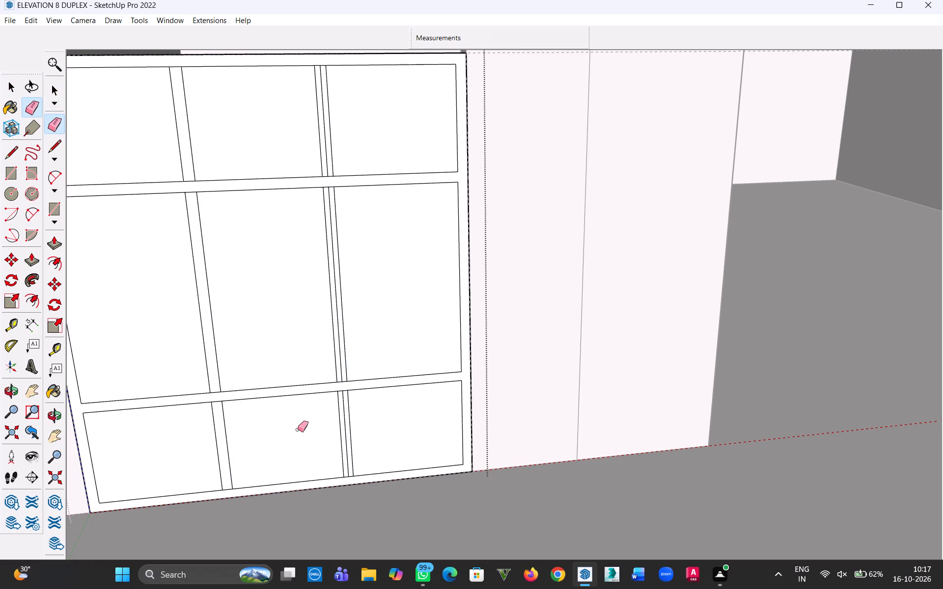
{"action": "left_click", "coordinate": [343, 430]}
{"action": "left_click", "coordinate": [344, 432]}
{"action": "left_click", "coordinate": [343, 372]}
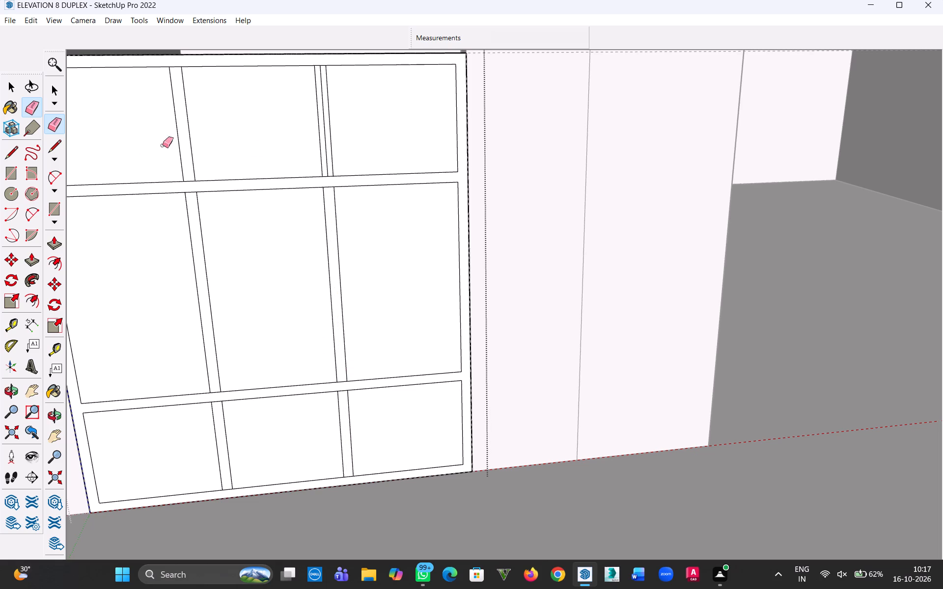
{"action": "left_click", "coordinate": [326, 159]}
Erase the short edges separating both vertical mullions from the top frame and the two horizontal crossbars.
{"action": "left_click_drag", "start_coordinate": [320, 63], "coordinate": [320, 70]}
{"action": "left_click_drag", "start_coordinate": [173, 65], "coordinate": [175, 74]}
{"action": "left_click_drag", "start_coordinate": [187, 178], "coordinate": [190, 206]}
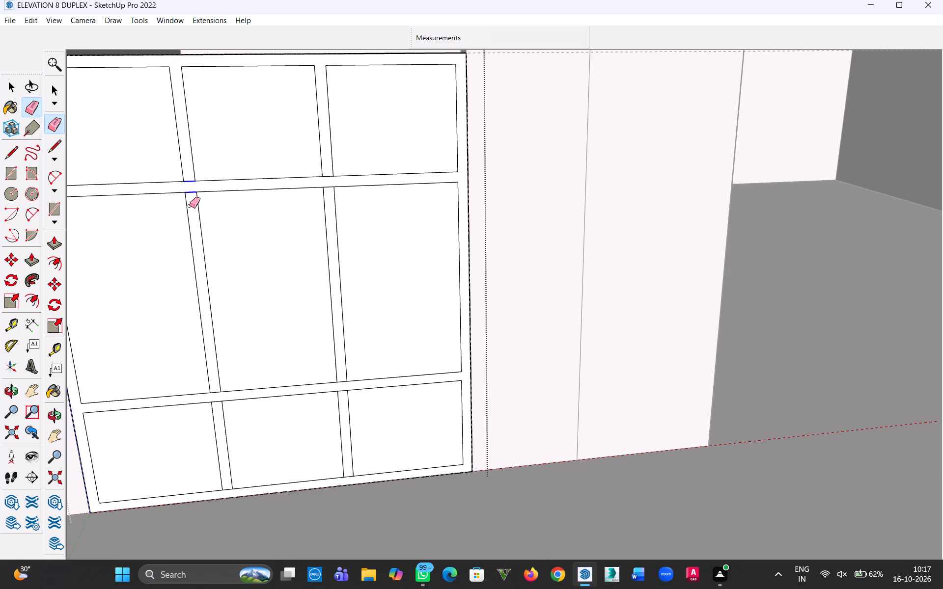
{"action": "left_click_drag", "start_coordinate": [190, 206], "coordinate": [191, 211]}
{"action": "left_click_drag", "start_coordinate": [211, 390], "coordinate": [212, 410]}
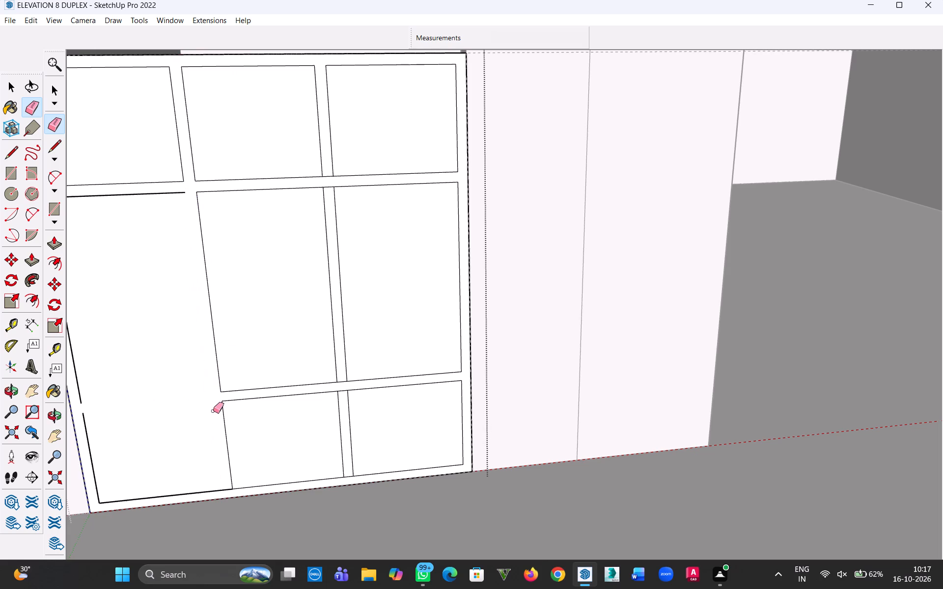
{"action": "key", "text": "ctrl+z"}
{"action": "left_click_drag", "start_coordinate": [213, 390], "coordinate": [217, 409]}
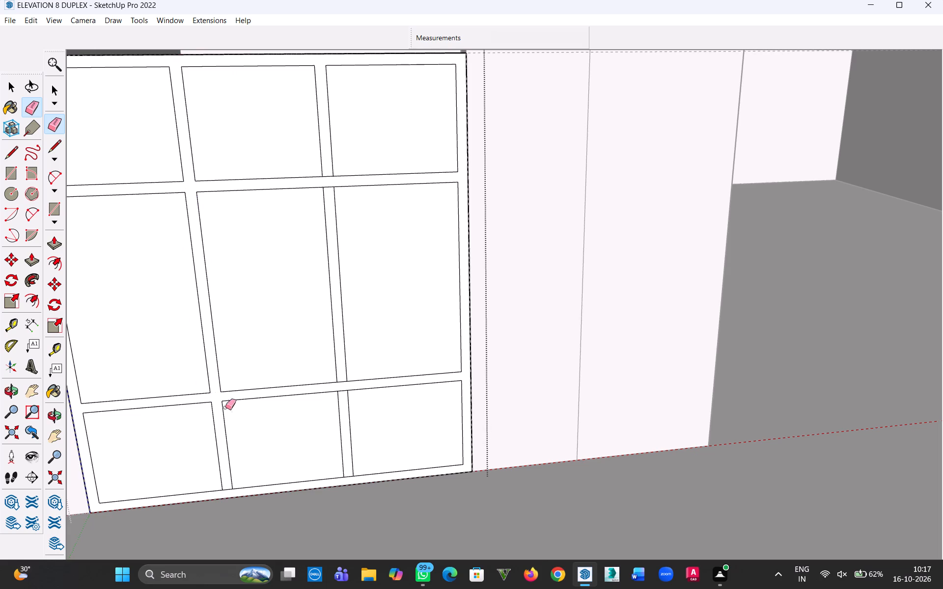
{"action": "left_click_drag", "start_coordinate": [339, 380], "coordinate": [339, 402]}
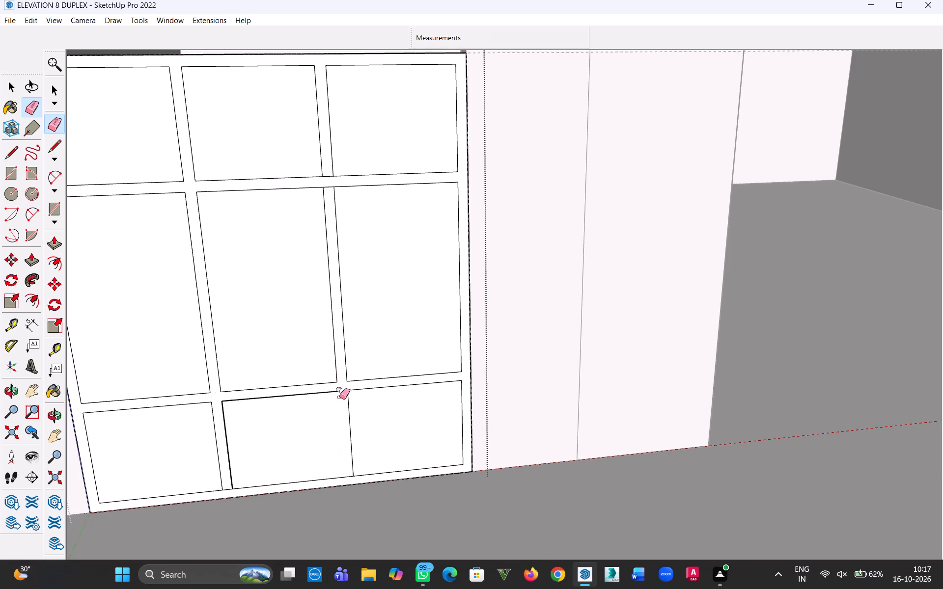
{"action": "key", "text": "ctrl+z"}
{"action": "scroll", "coordinate": [336, 383], "scroll_direction": "up", "scroll_amount": 4}
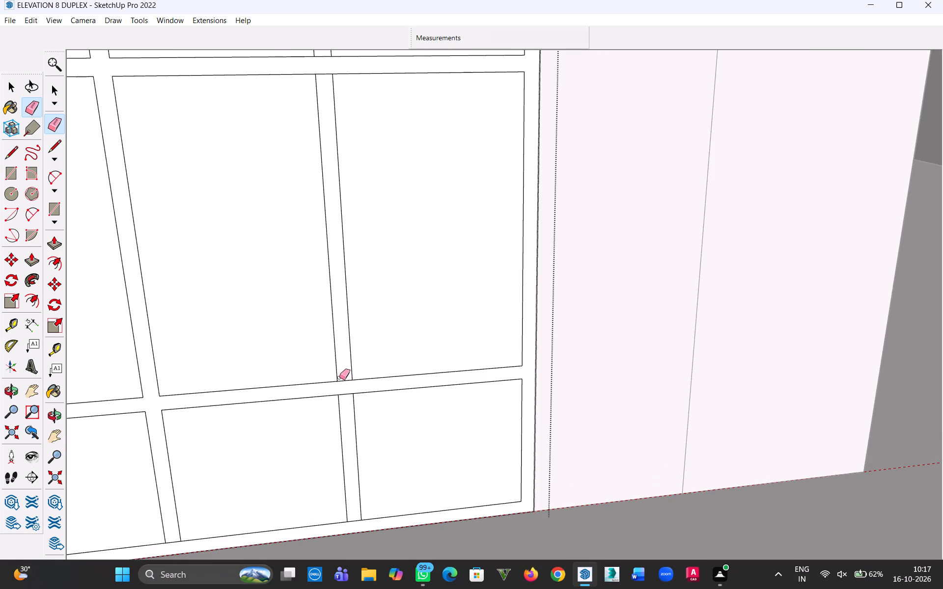
{"action": "left_click_drag", "start_coordinate": [340, 378], "coordinate": [346, 404]}
{"action": "scroll", "coordinate": [342, 377], "scroll_direction": "down", "scroll_amount": 6}
{"action": "scroll", "coordinate": [328, 182], "scroll_direction": "up", "scroll_amount": 5}
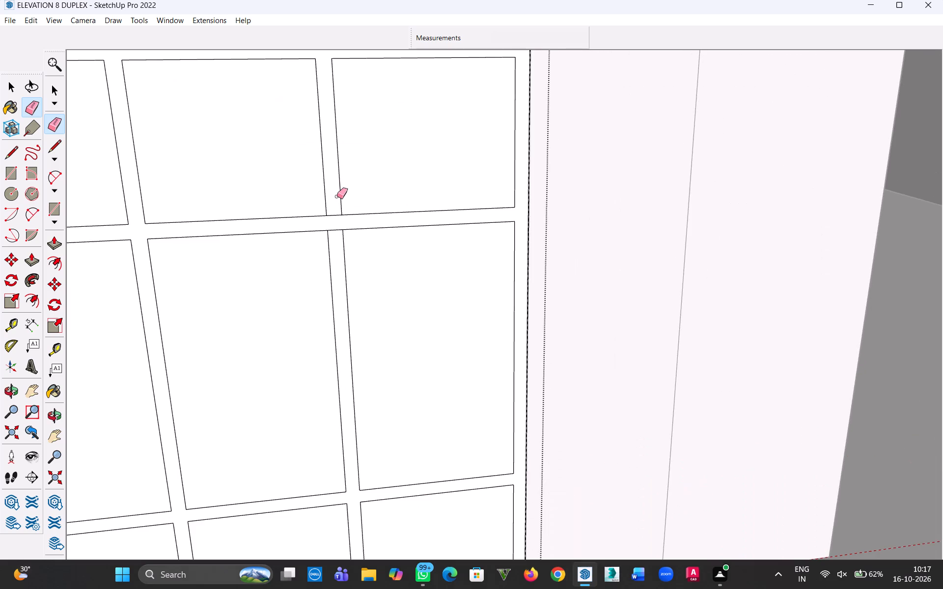
{"action": "left_click", "coordinate": [328, 208]}
{"action": "key", "text": "Escape"}
{"action": "left_click_drag", "start_coordinate": [333, 214], "coordinate": [336, 235]}
{"action": "scroll", "coordinate": [332, 265], "scroll_direction": "down", "scroll_amount": 10}
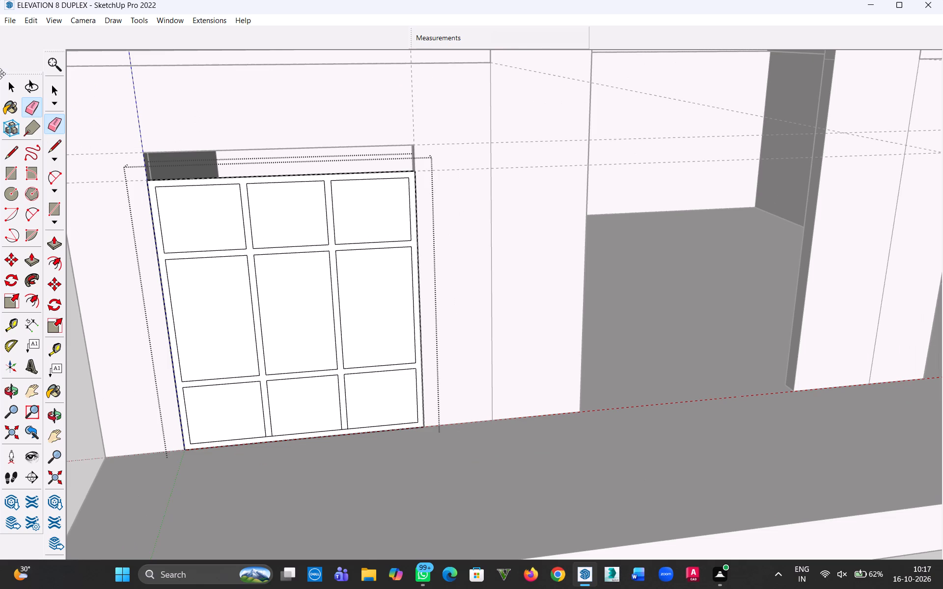
Push/Pull the merged window frame face outward 2" and leave the group.
{"action": "left_click", "coordinate": [13, 94]}
{"action": "key", "text": "p"}
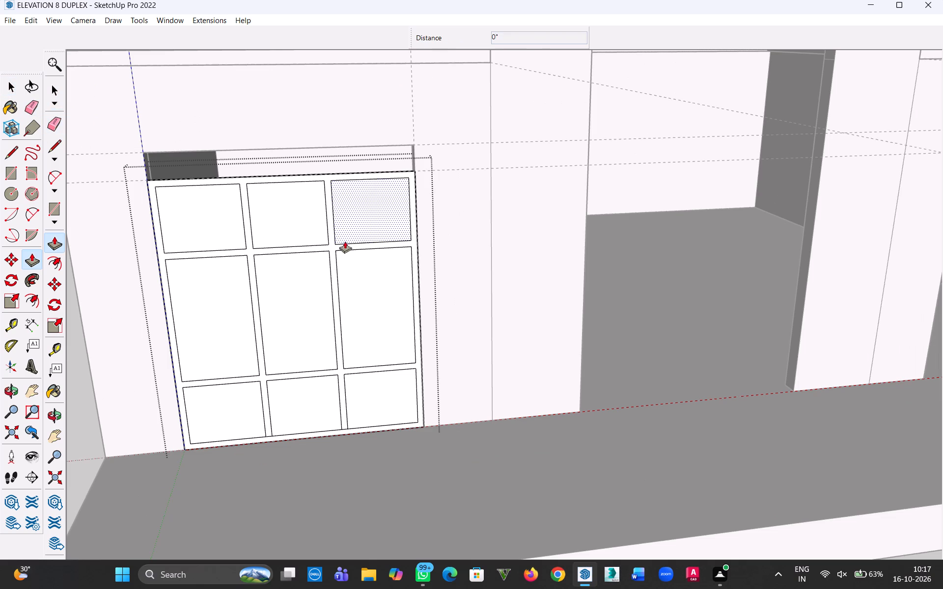
{"action": "left_click", "coordinate": [331, 247]}
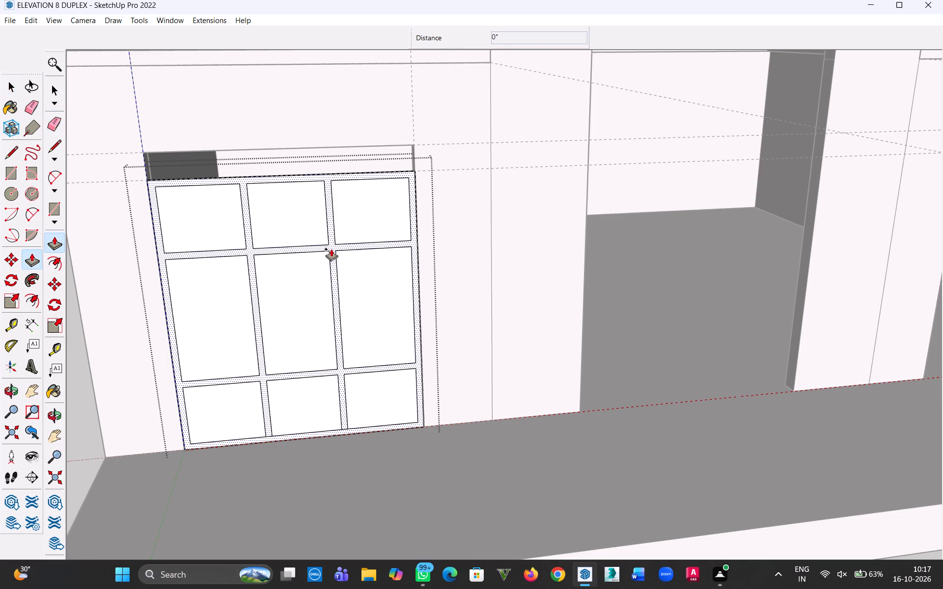
{"action": "type", "text": "2\""}
{"action": "key", "text": "Return"}
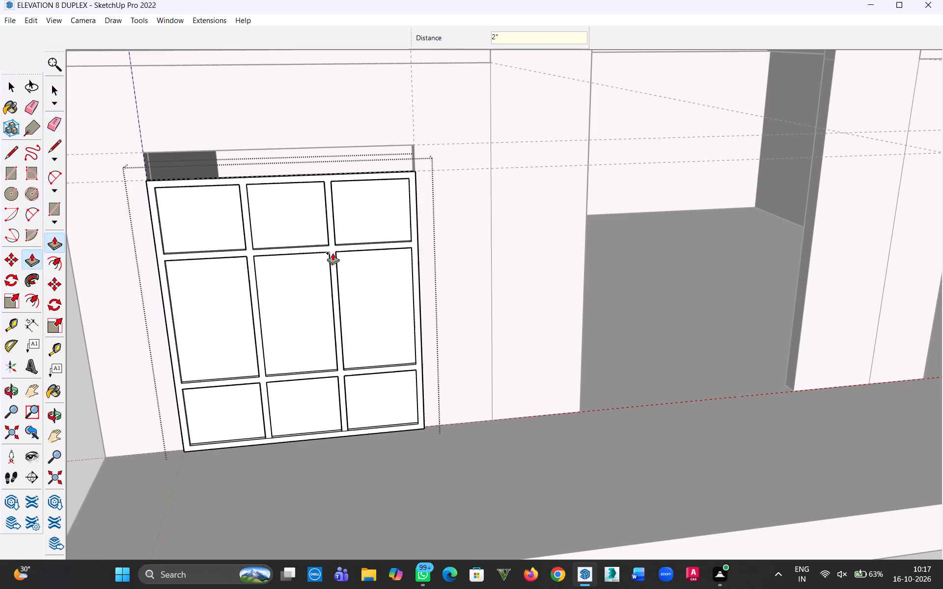
{"action": "left_click", "coordinate": [15, 90]}
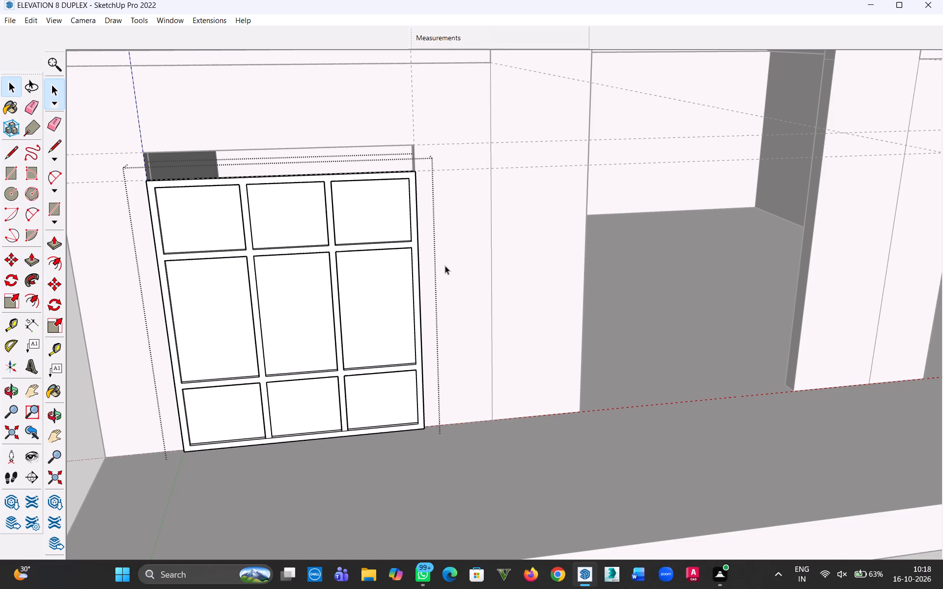
{"action": "scroll", "coordinate": [412, 289], "scroll_direction": "up", "scroll_amount": 2}
{"action": "scroll", "coordinate": [399, 285], "scroll_direction": "down", "scroll_amount": 2}
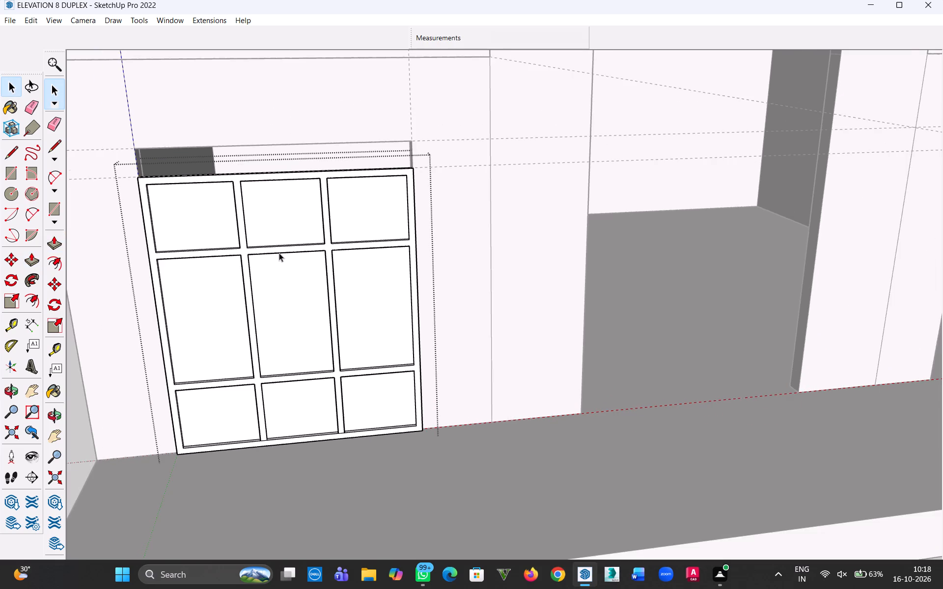
{"action": "scroll", "coordinate": [278, 252], "scroll_direction": "up", "scroll_amount": 2}
{"action": "left_click", "coordinate": [698, 287]}
Move the window group 2" back into the left opening, aligning its upper corner with the wall face.
{"action": "middle_click_drag", "start_coordinate": [376, 210], "coordinate": [532, 305]}
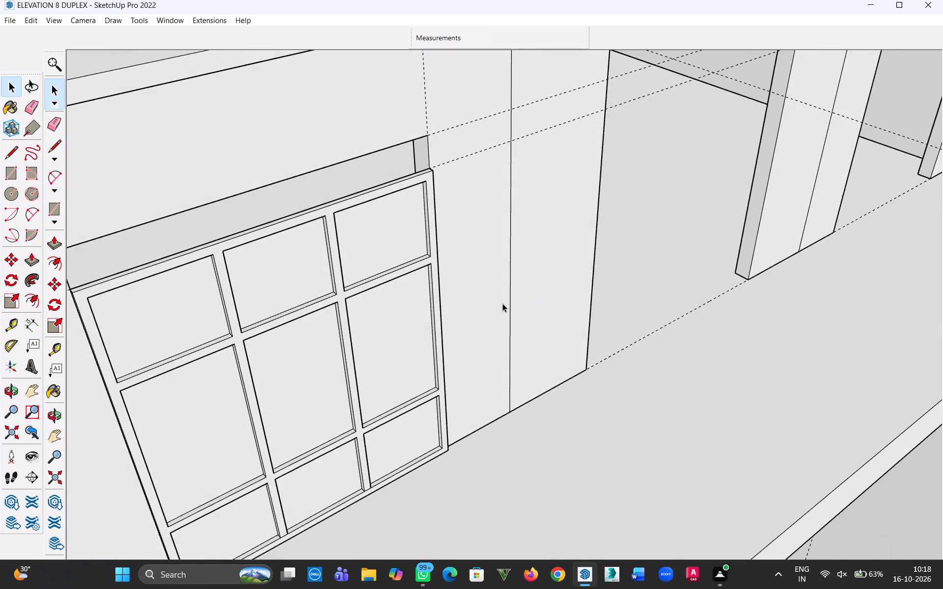
{"action": "key", "text": "m"}
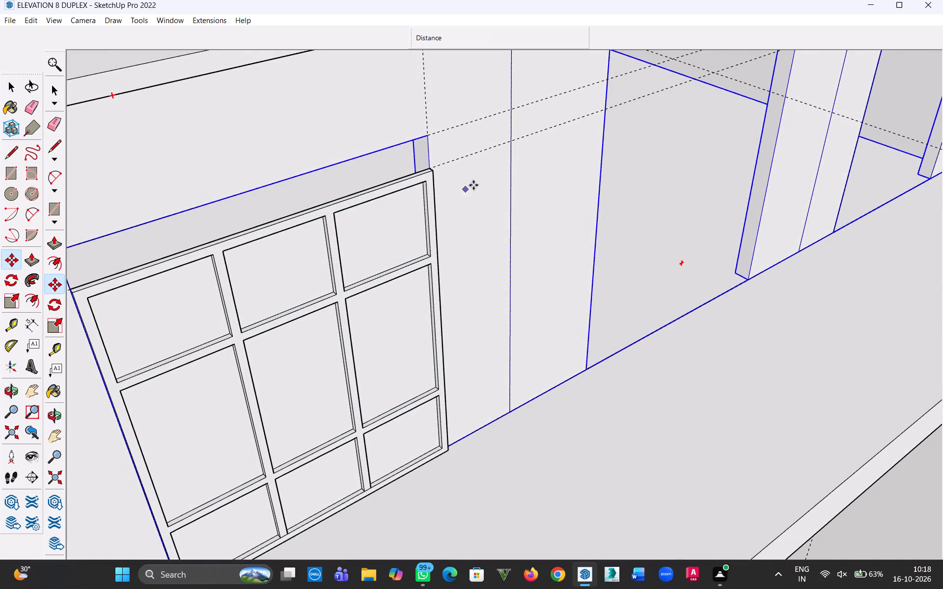
{"action": "left_click", "coordinate": [432, 176]}
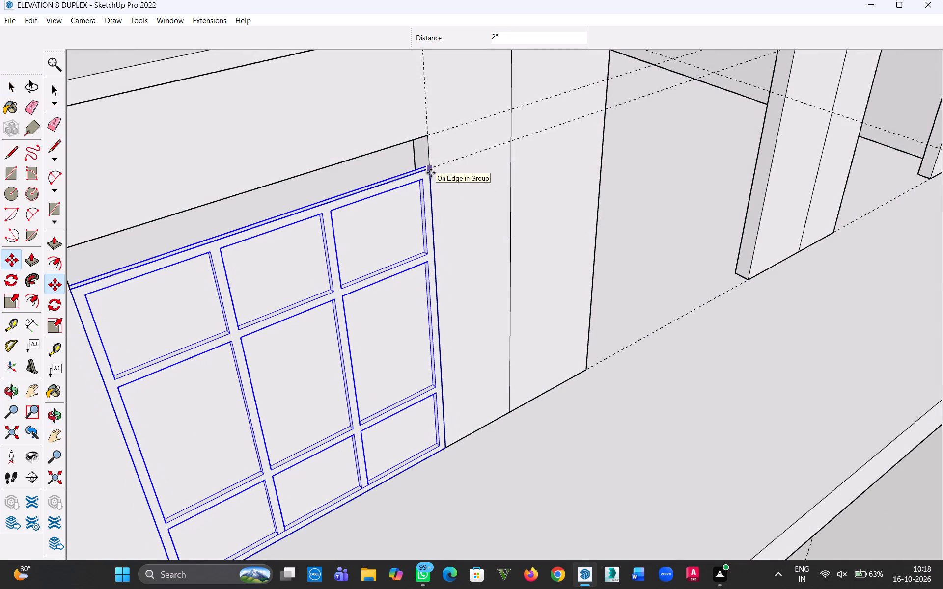
{"action": "left_click", "coordinate": [431, 173]}
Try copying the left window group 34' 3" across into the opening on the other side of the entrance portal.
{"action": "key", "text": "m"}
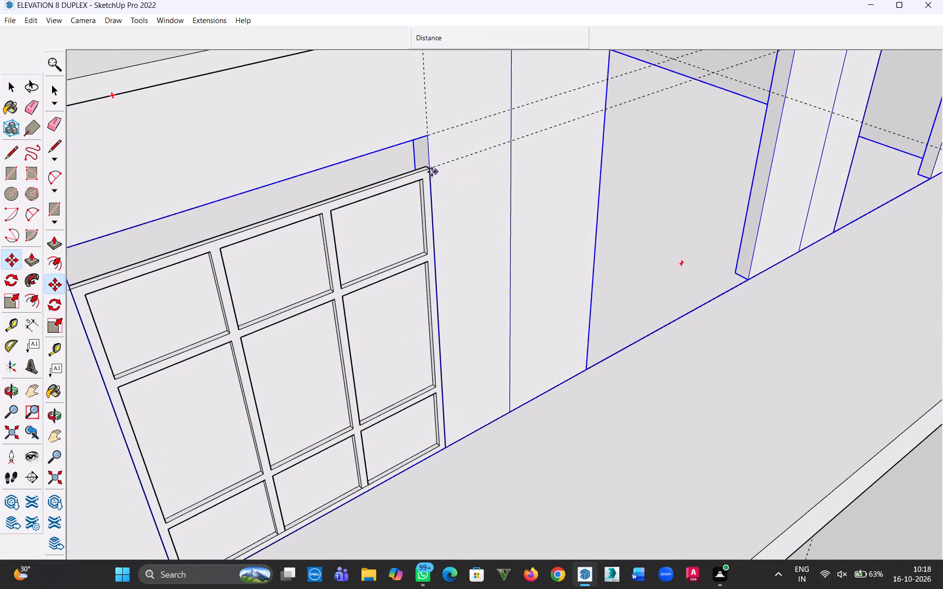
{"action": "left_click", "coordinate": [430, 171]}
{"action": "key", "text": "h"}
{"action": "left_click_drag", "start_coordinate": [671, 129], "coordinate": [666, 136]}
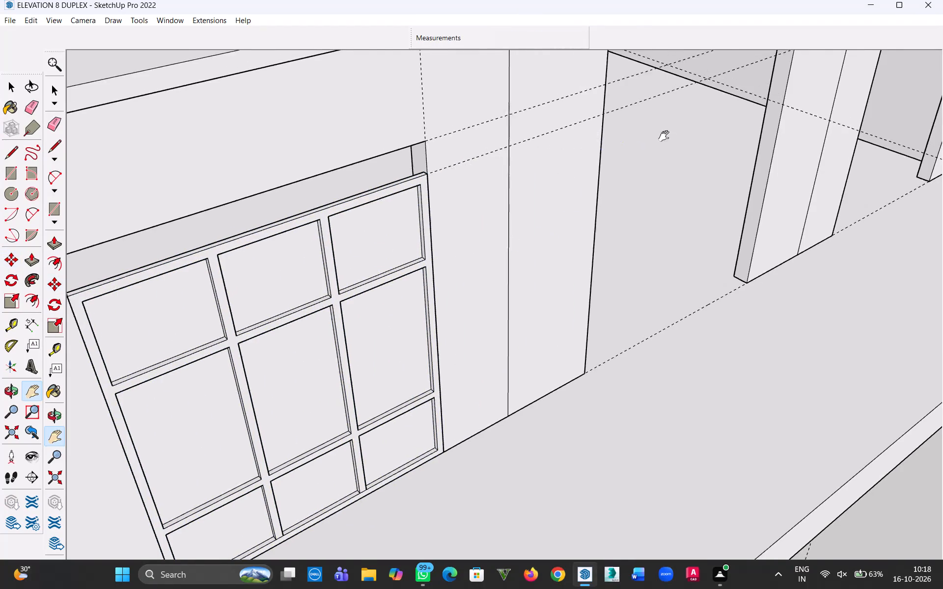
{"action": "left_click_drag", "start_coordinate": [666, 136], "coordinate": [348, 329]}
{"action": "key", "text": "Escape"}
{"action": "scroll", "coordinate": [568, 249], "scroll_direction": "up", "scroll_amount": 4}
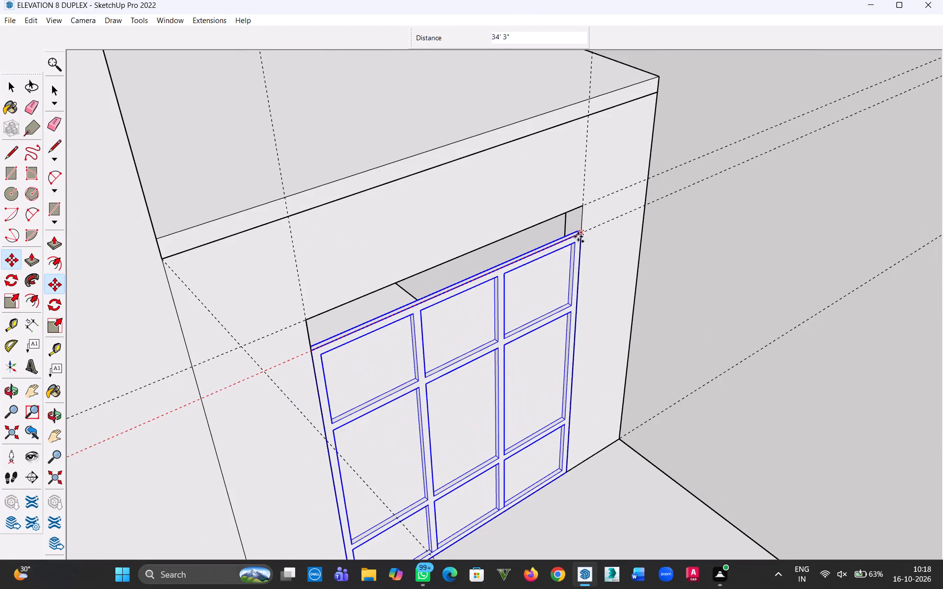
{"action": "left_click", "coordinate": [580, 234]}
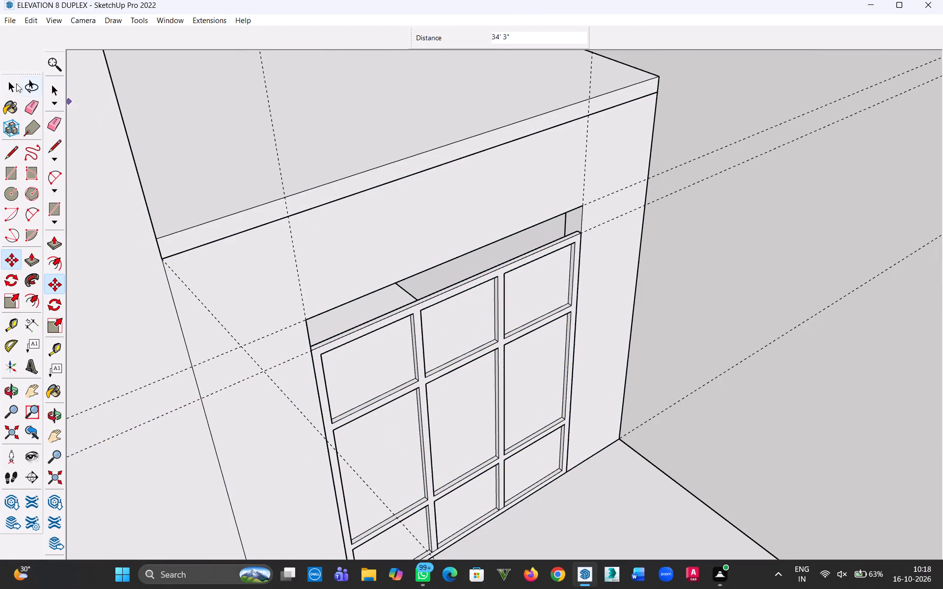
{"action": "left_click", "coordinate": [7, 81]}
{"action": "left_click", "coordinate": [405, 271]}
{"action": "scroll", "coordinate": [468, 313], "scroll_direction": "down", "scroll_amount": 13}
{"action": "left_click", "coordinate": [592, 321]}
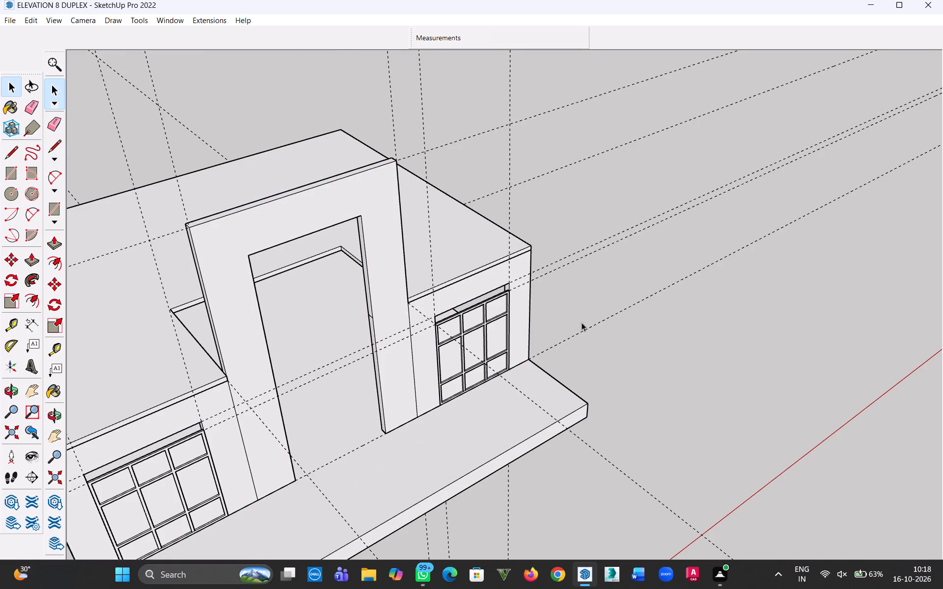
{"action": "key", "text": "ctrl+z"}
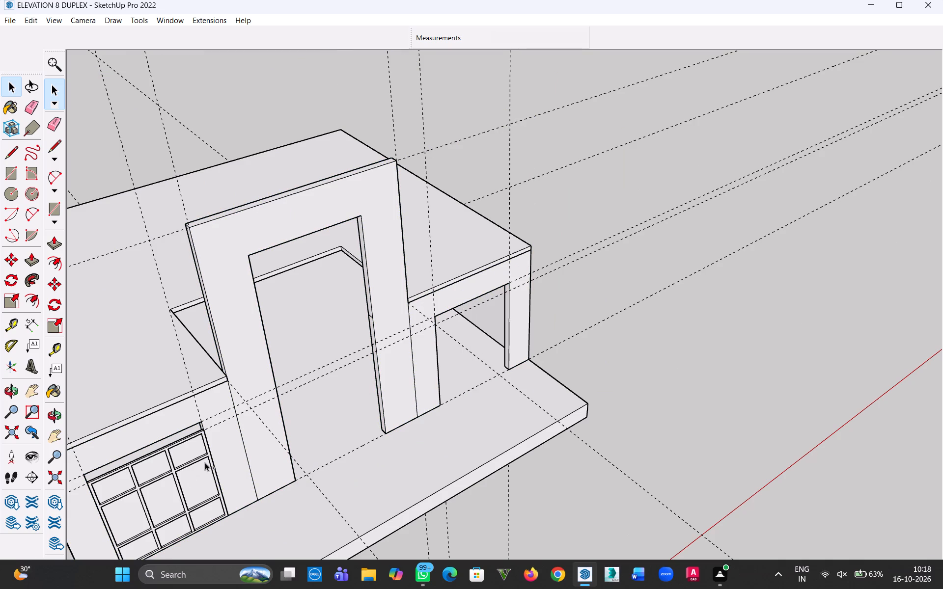
Explode the left window group and make its geometry a component named window.
{"action": "left_click", "coordinate": [188, 480]}
{"action": "right_click", "coordinate": [185, 484]}
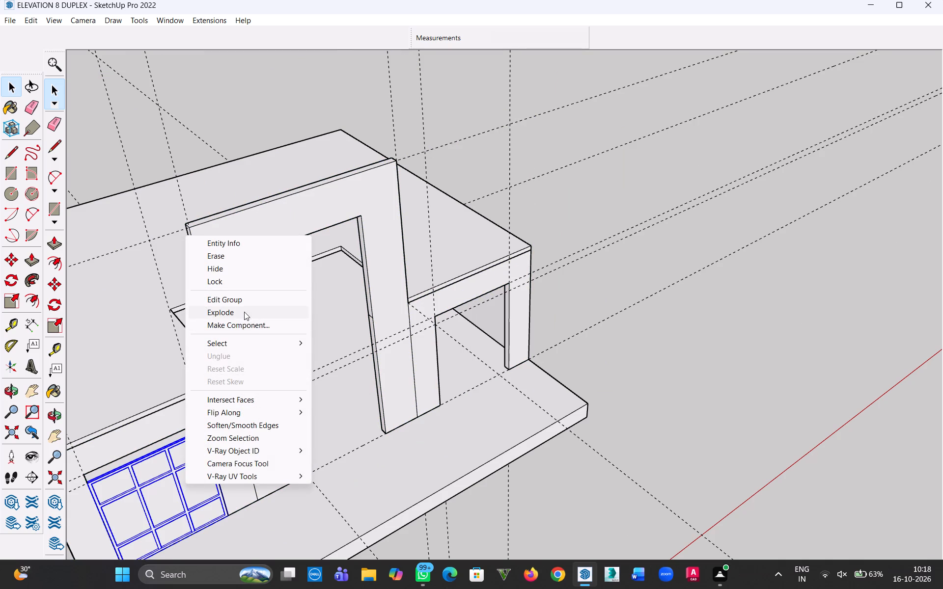
{"action": "left_click", "coordinate": [244, 311]}
{"action": "right_click", "coordinate": [191, 480]}
{"action": "left_click", "coordinate": [261, 333]}
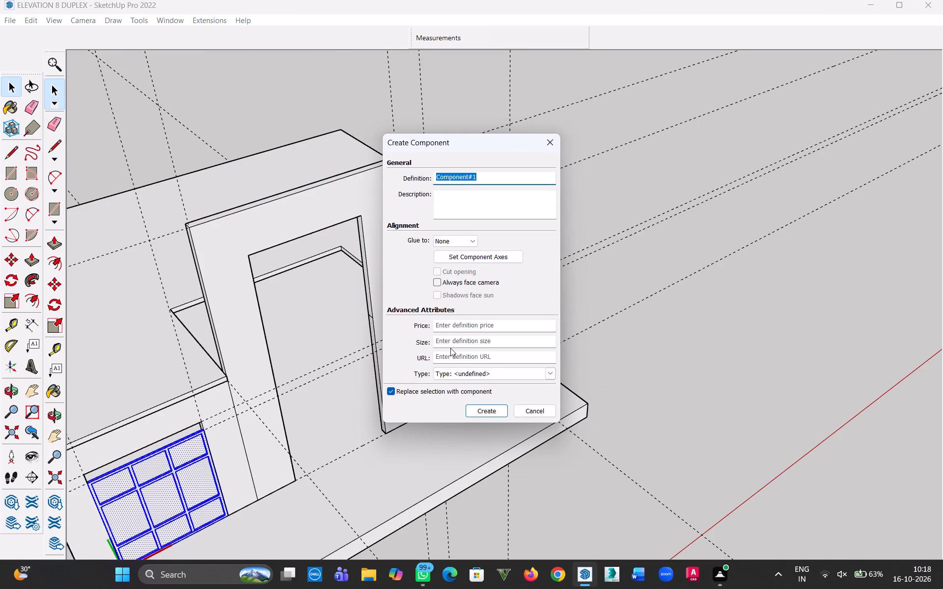
{"action": "type", "text": "window"}
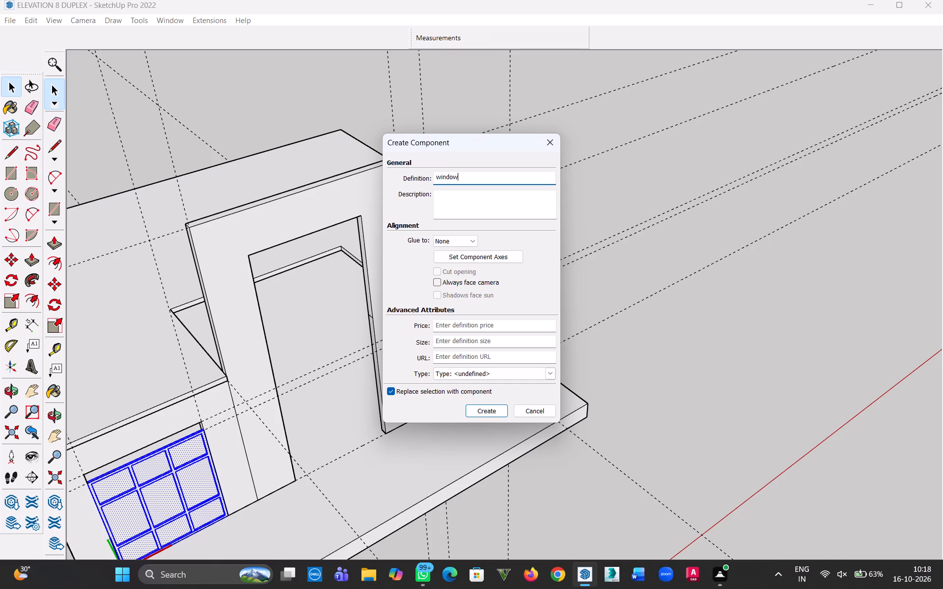
{"action": "key", "text": "Return"}
Copy the window component 34' 3" from the left opening to the matching corner of the right opening.
{"action": "key", "text": "h"}
{"action": "left_click_drag", "start_coordinate": [427, 400], "coordinate": [543, 294]}
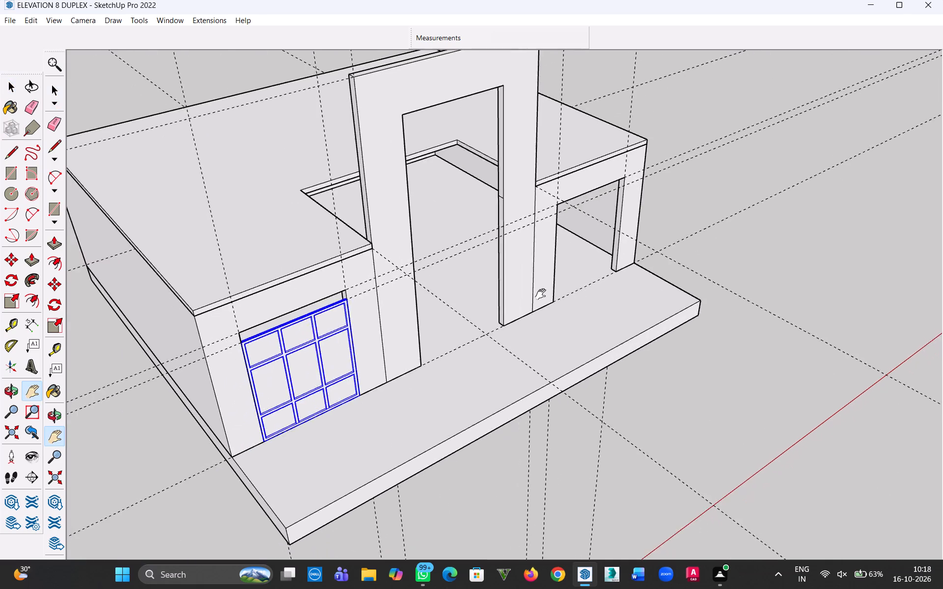
{"action": "left_click_drag", "start_coordinate": [543, 294], "coordinate": [533, 319]}
{"action": "middle_click_drag", "start_coordinate": [471, 330], "coordinate": [375, 335]}
{"action": "key", "text": "m"}
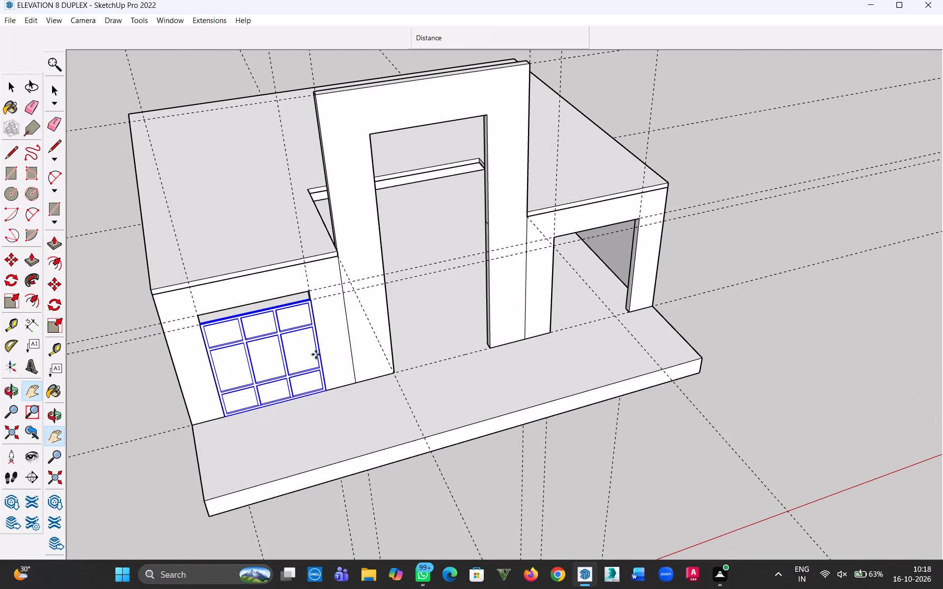
{"action": "scroll", "coordinate": [312, 305], "scroll_direction": "up", "scroll_amount": 4}
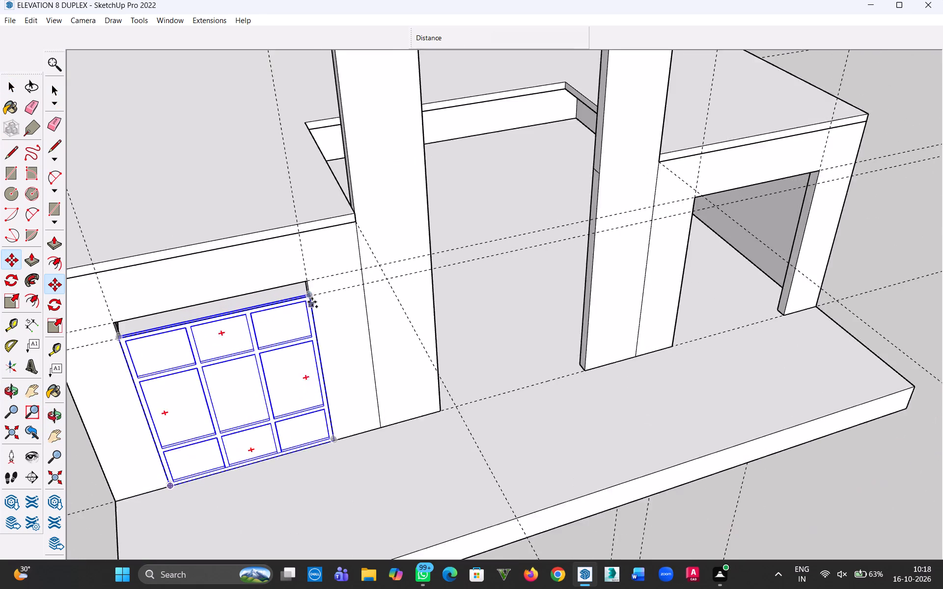
{"action": "scroll", "coordinate": [312, 302], "scroll_direction": "up", "scroll_amount": 12}
{"action": "left_click", "coordinate": [308, 298]}
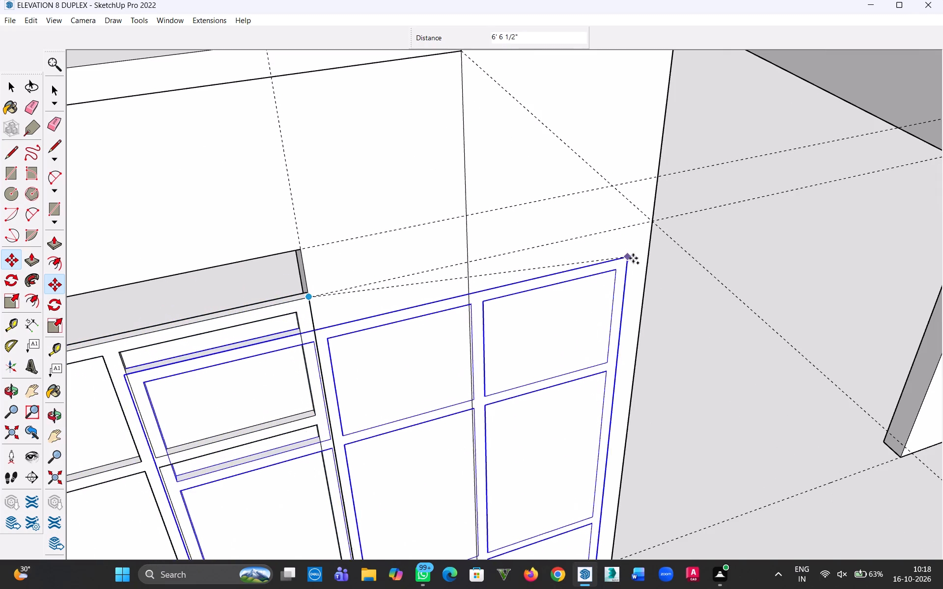
{"action": "key", "text": "h"}
{"action": "left_click_drag", "start_coordinate": [650, 254], "coordinate": [188, 402]}
{"action": "left_click_drag", "start_coordinate": [672, 340], "coordinate": [246, 457]}
{"action": "key", "text": "Escape"}
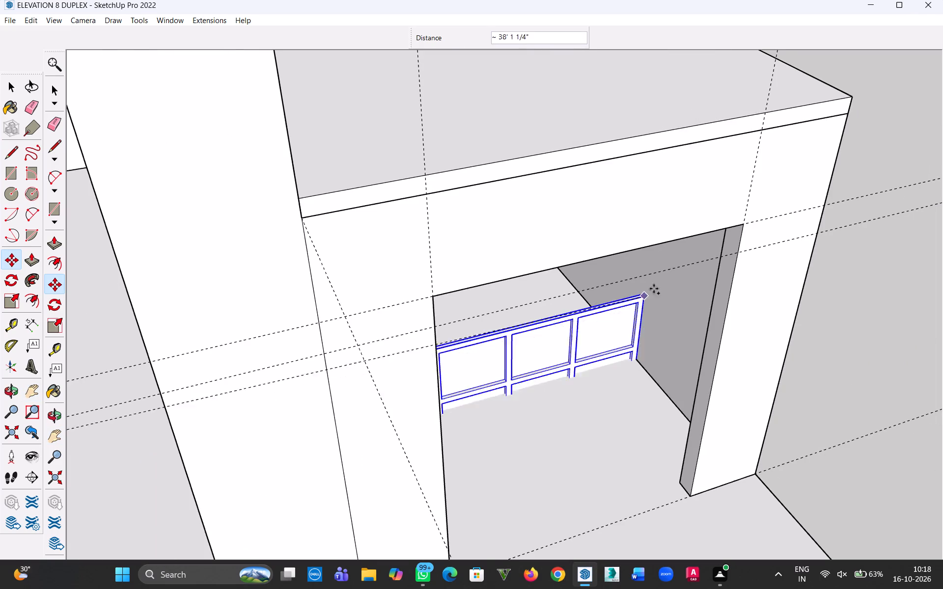
{"action": "left_click", "coordinate": [740, 256]}
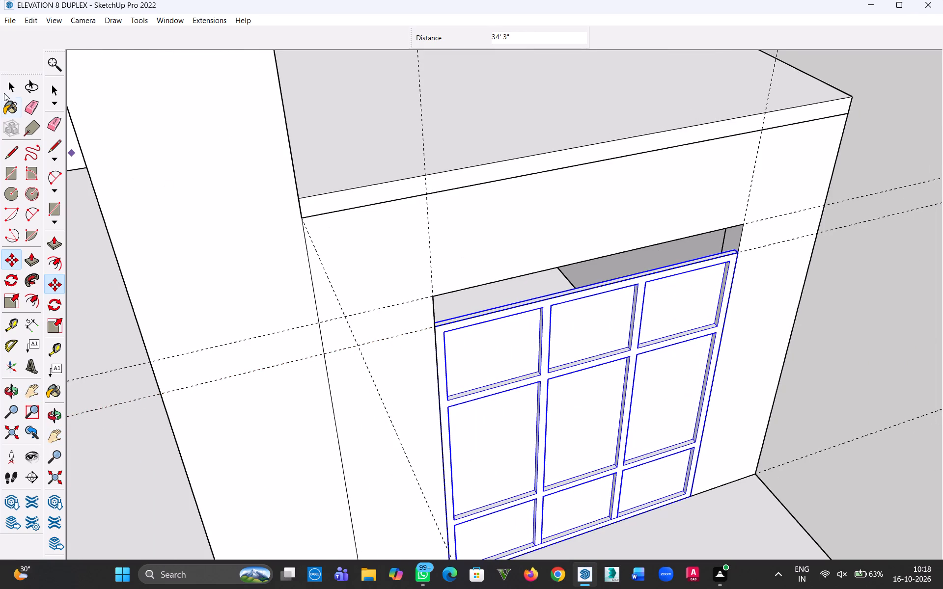
{"action": "left_click", "coordinate": [13, 89]}
{"action": "left_click", "coordinate": [480, 251]}
{"action": "scroll", "coordinate": [543, 314], "scroll_direction": "down", "scroll_amount": 12}
{"action": "left_click", "coordinate": [681, 322]}
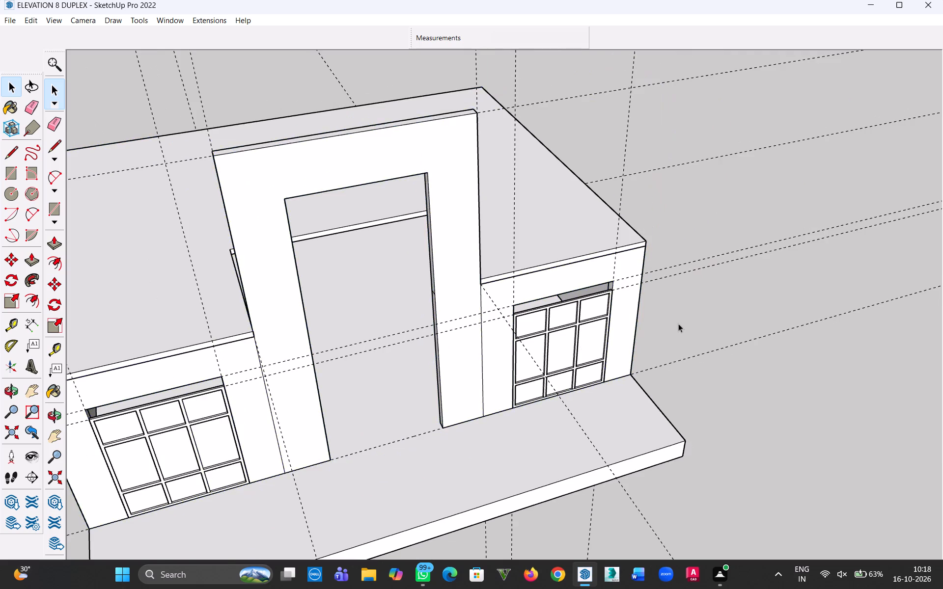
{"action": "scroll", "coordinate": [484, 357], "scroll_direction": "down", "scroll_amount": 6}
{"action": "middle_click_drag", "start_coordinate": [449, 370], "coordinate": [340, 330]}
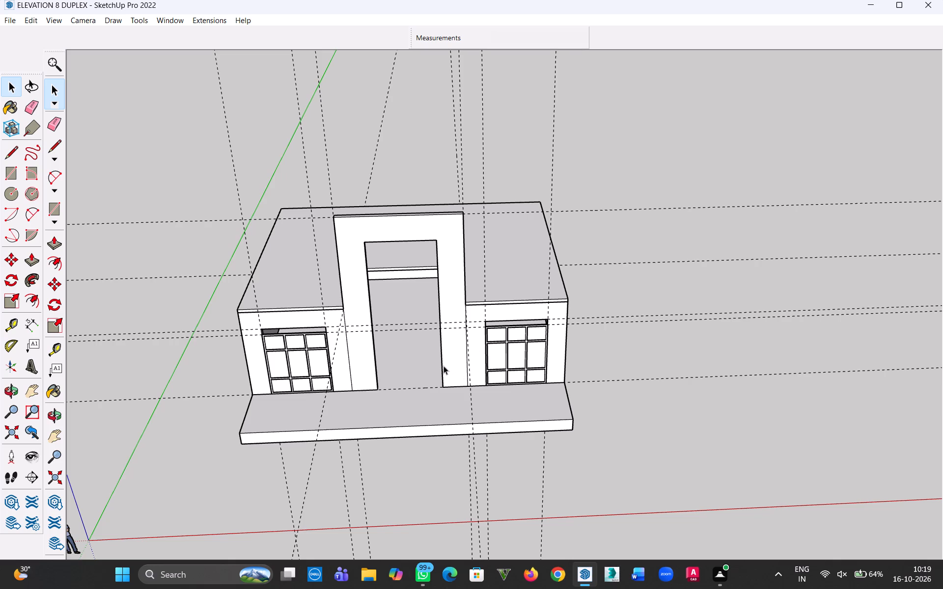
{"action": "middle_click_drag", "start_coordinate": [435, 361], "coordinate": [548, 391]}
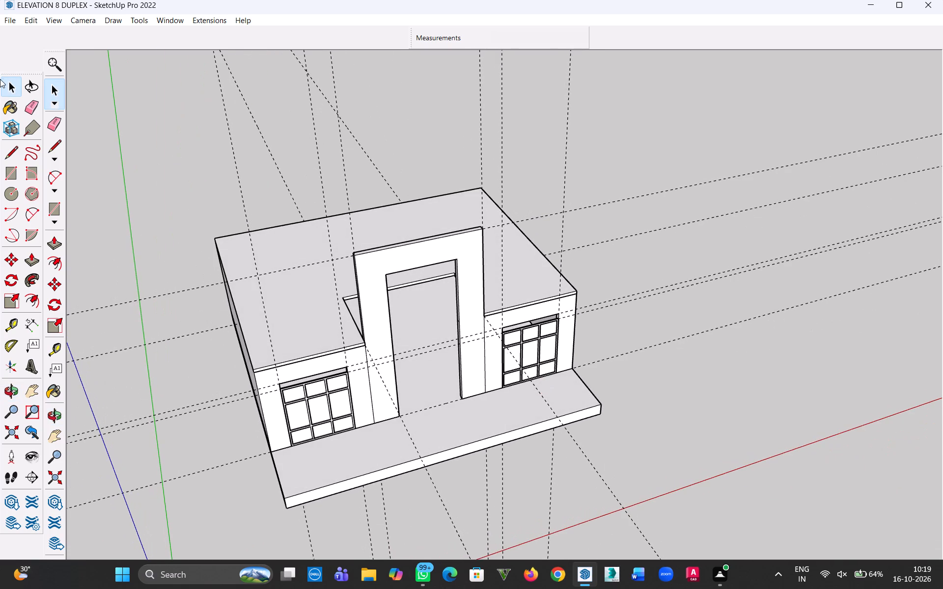
Examine the front of the building, with both window openings and the entrance portal, from several angles and distances.
{"action": "left_click", "coordinate": [5, 84]}
{"action": "left_click", "coordinate": [183, 133]}
{"action": "middle_click_drag", "start_coordinate": [420, 328], "coordinate": [381, 319]}
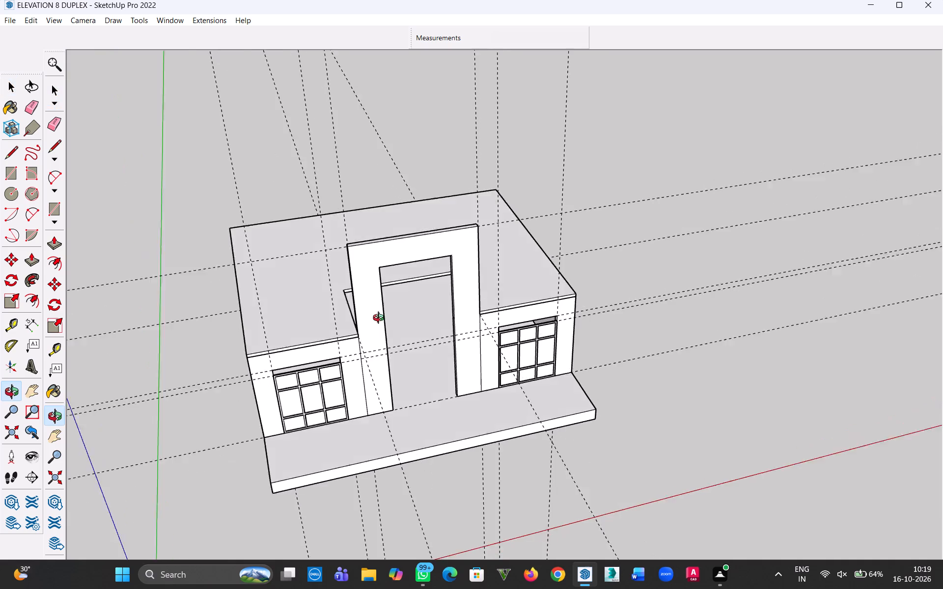
{"action": "middle_click_drag", "start_coordinate": [381, 319], "coordinate": [371, 207]}
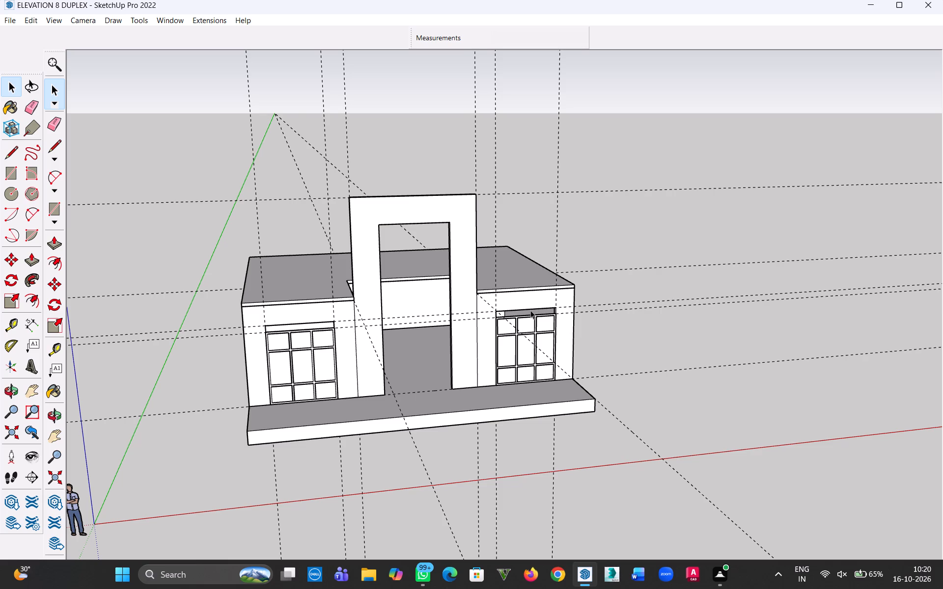
{"action": "scroll", "coordinate": [596, 329], "scroll_direction": "up", "scroll_amount": 4}
{"action": "scroll", "coordinate": [455, 319], "scroll_direction": "up", "scroll_amount": 3}
{"action": "scroll", "coordinate": [335, 361], "scroll_direction": "up", "scroll_amount": 1}
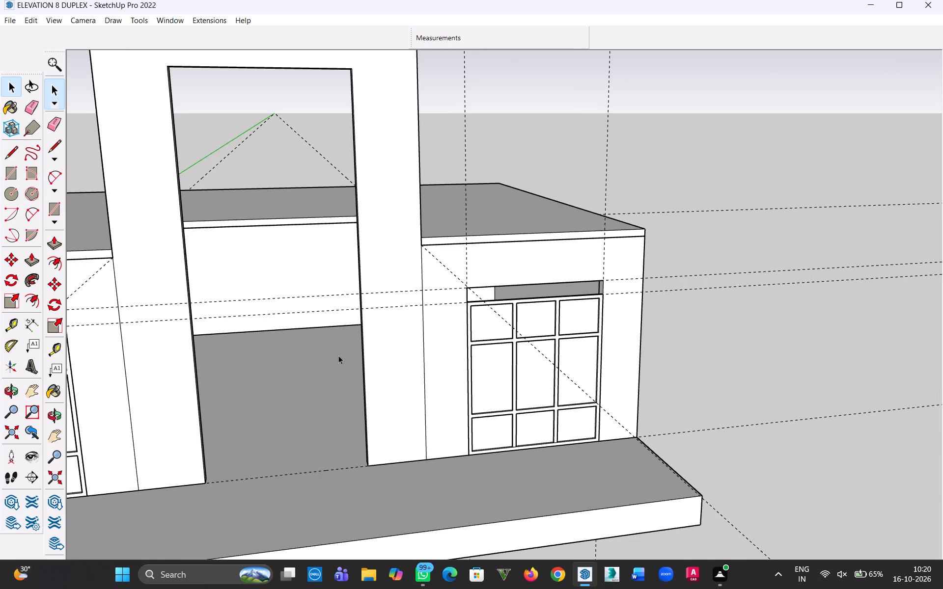
{"action": "scroll", "coordinate": [342, 352], "scroll_direction": "up", "scroll_amount": 1}
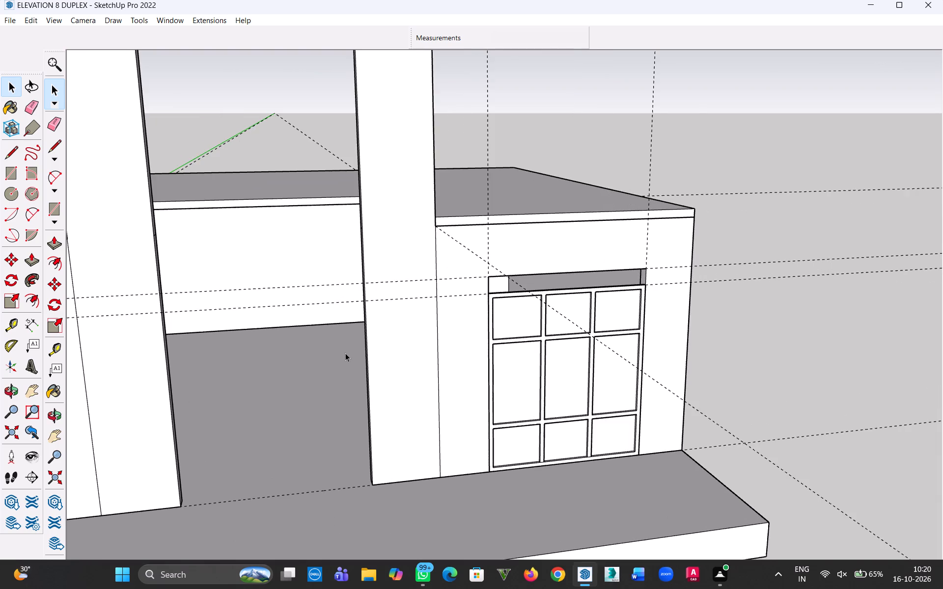
{"action": "scroll", "coordinate": [345, 353], "scroll_direction": "up", "scroll_amount": 2}
{"action": "scroll", "coordinate": [342, 357], "scroll_direction": "down", "scroll_amount": 3}
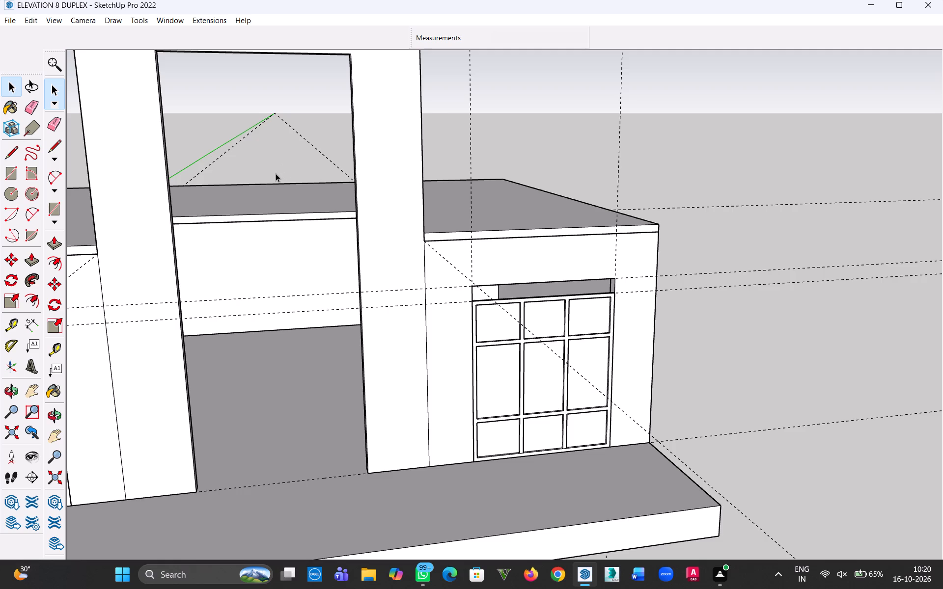
{"action": "scroll", "coordinate": [276, 173], "scroll_direction": "down", "scroll_amount": 5}
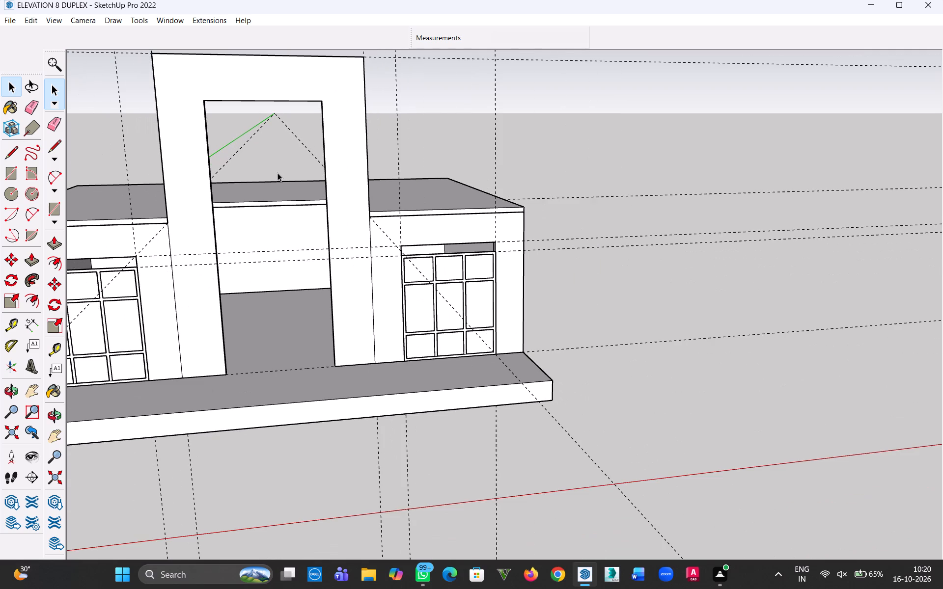
{"action": "scroll", "coordinate": [278, 174], "scroll_direction": "down", "scroll_amount": 3}
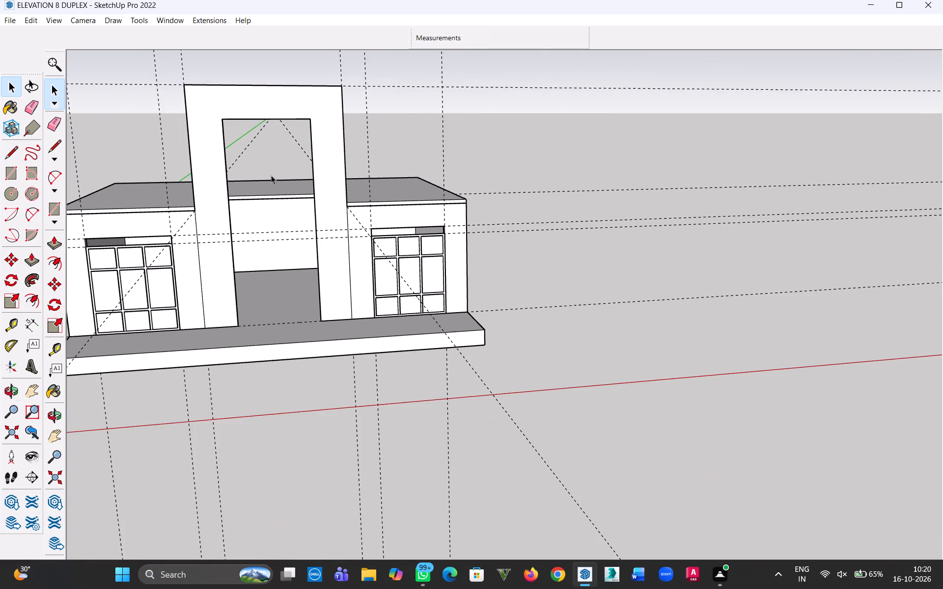
{"action": "middle_click_drag", "start_coordinate": [271, 175], "coordinate": [334, 247]}
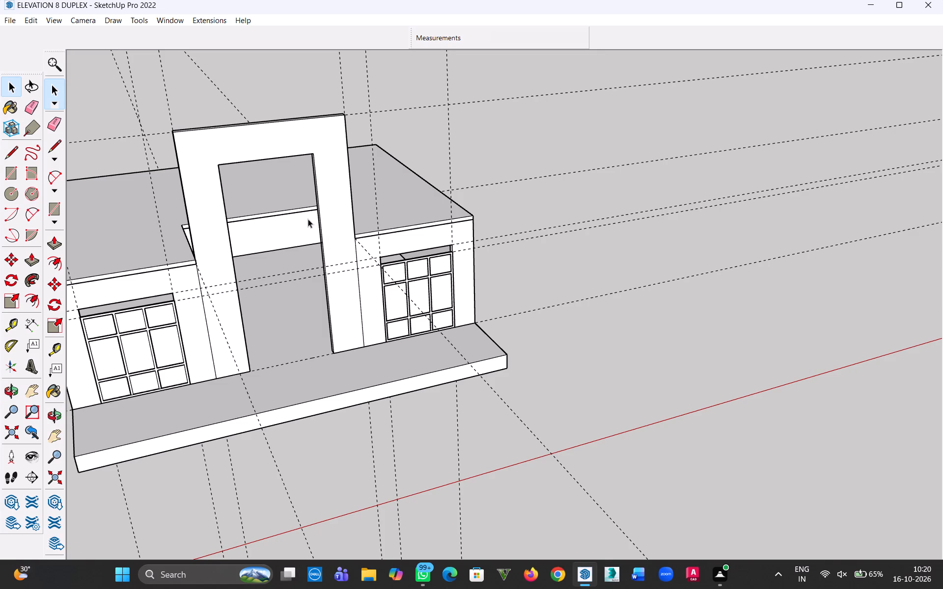
{"action": "middle_click_drag", "start_coordinate": [269, 200], "coordinate": [273, 202]}
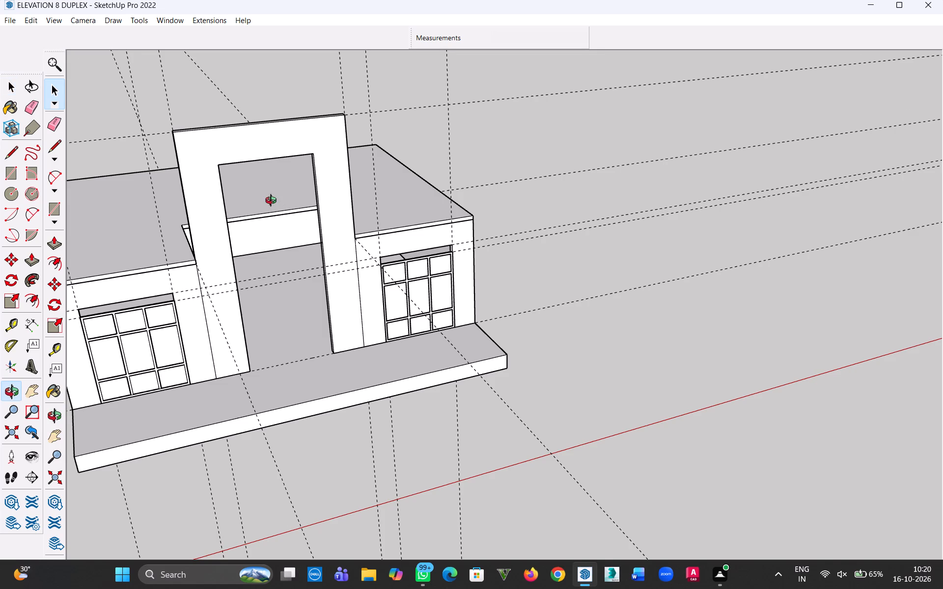
{"action": "middle_click_drag", "start_coordinate": [273, 202], "coordinate": [335, 215]}
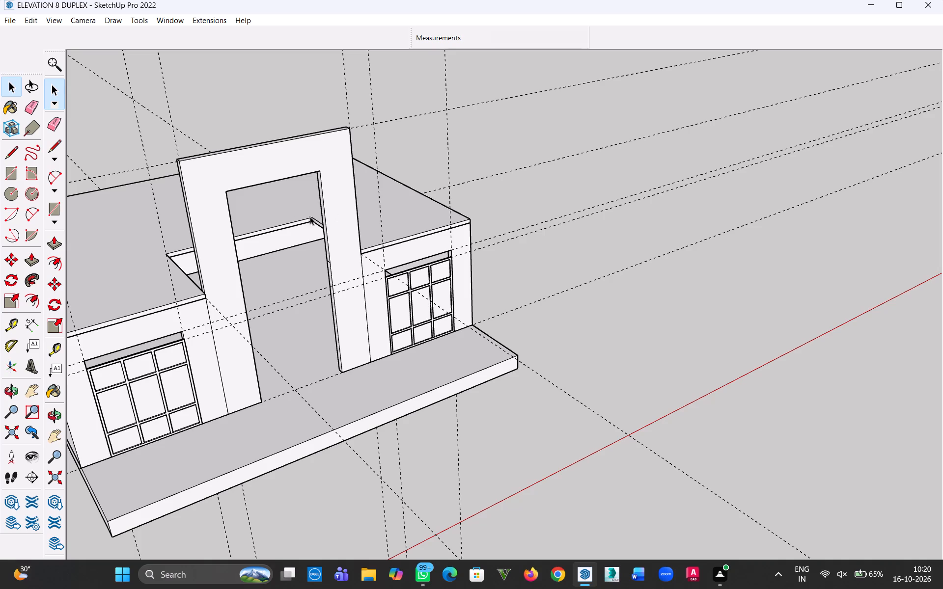
{"action": "middle_click_drag", "start_coordinate": [293, 217], "coordinate": [204, 227]}
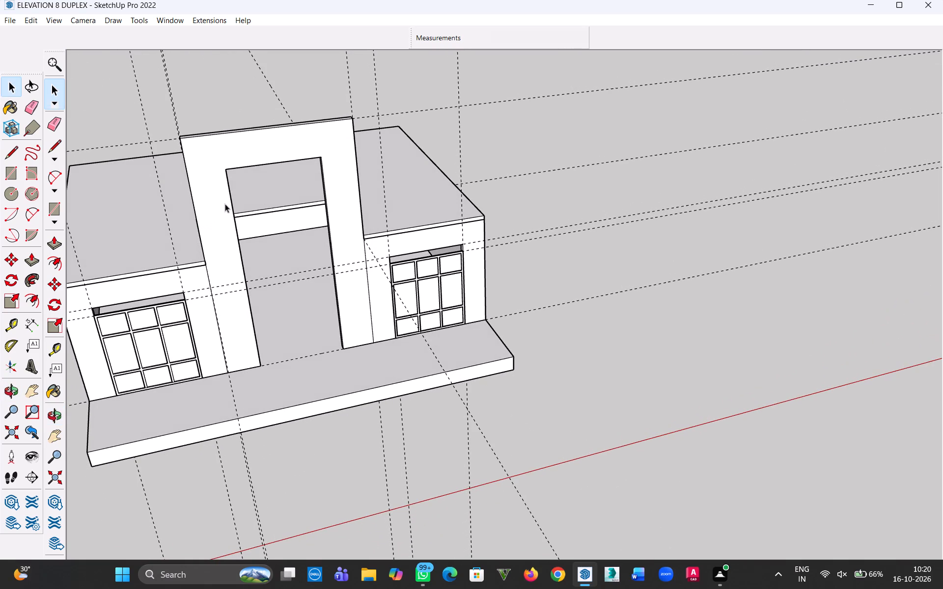
{"action": "middle_click_drag", "start_coordinate": [299, 191], "coordinate": [273, 150]}
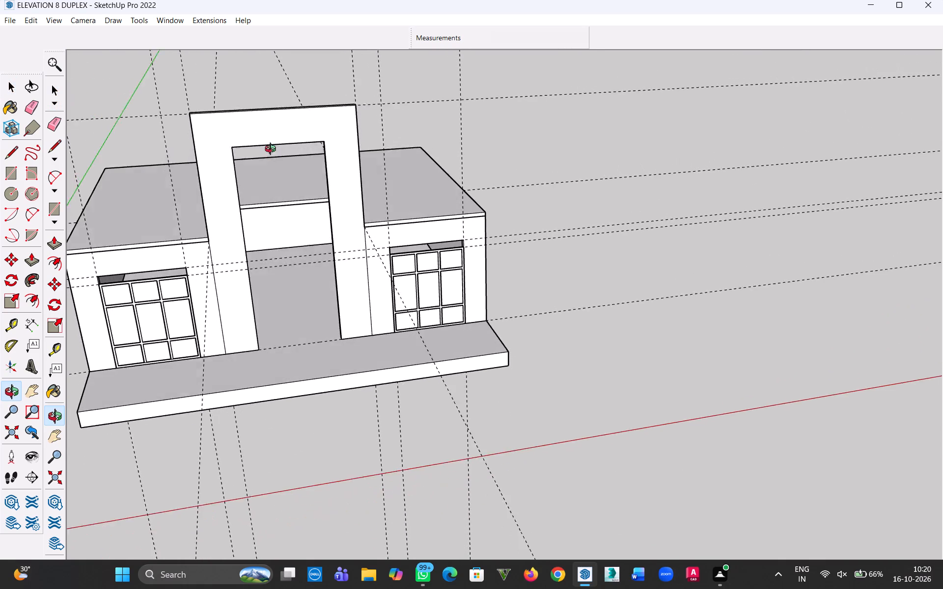
{"action": "middle_click_drag", "start_coordinate": [273, 150], "coordinate": [359, 185]}
Measure the entrance portal's outer side edge from the roof line up to its top.
{"action": "key", "text": "t"}
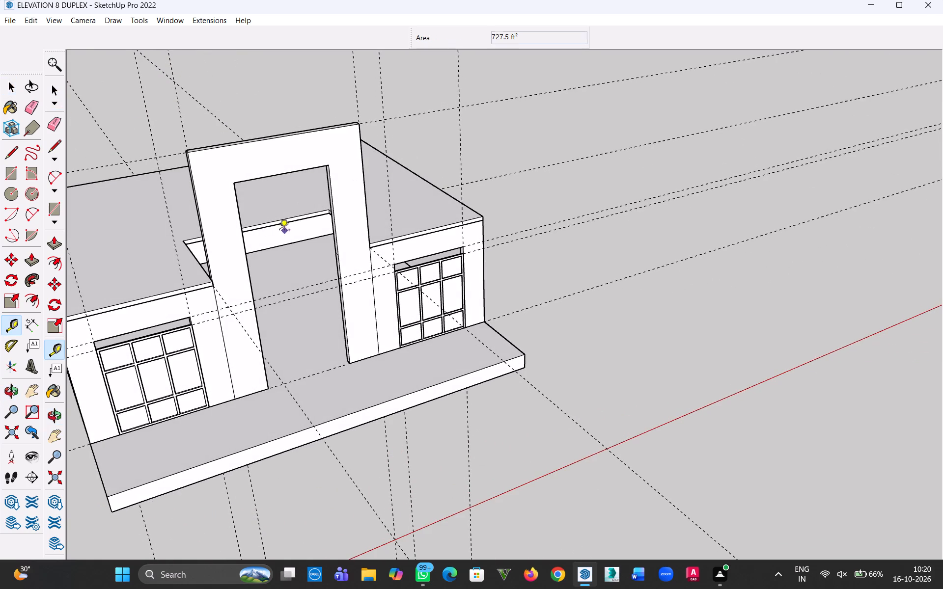
{"action": "left_click", "coordinate": [211, 280]}
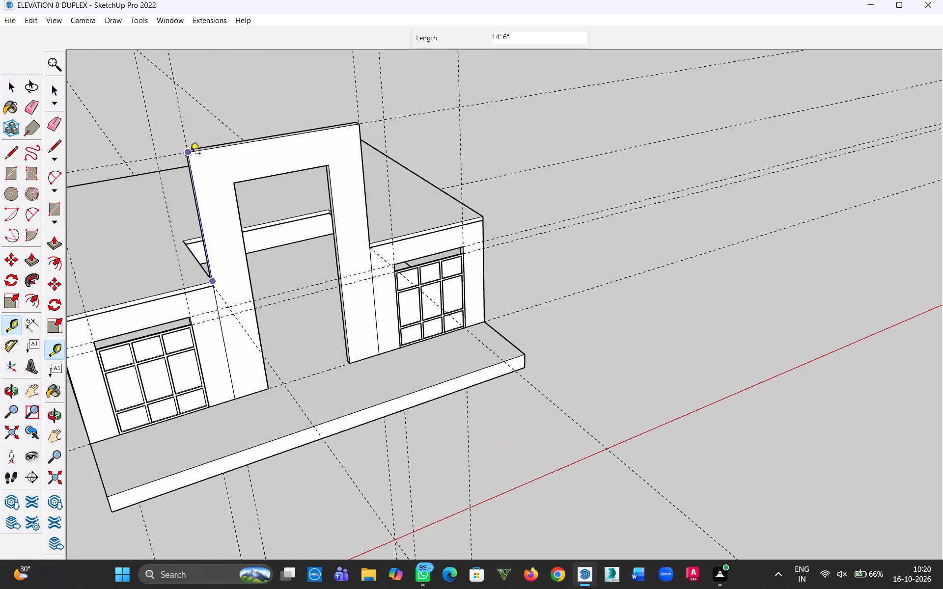
{"action": "scroll", "coordinate": [191, 151], "scroll_direction": "up", "scroll_amount": 9}
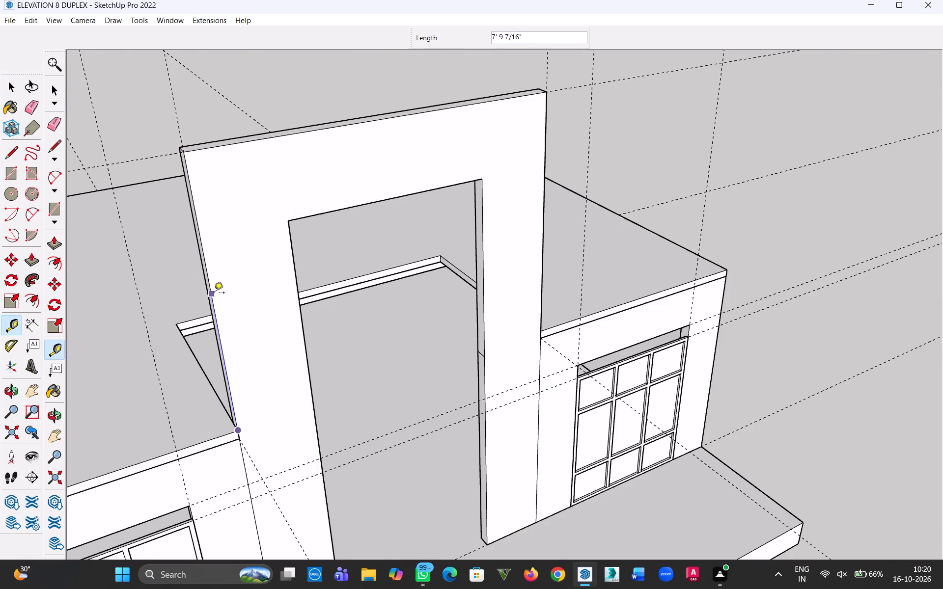
{"action": "key", "text": "Escape"}
{"action": "left_click", "coordinate": [234, 434]}
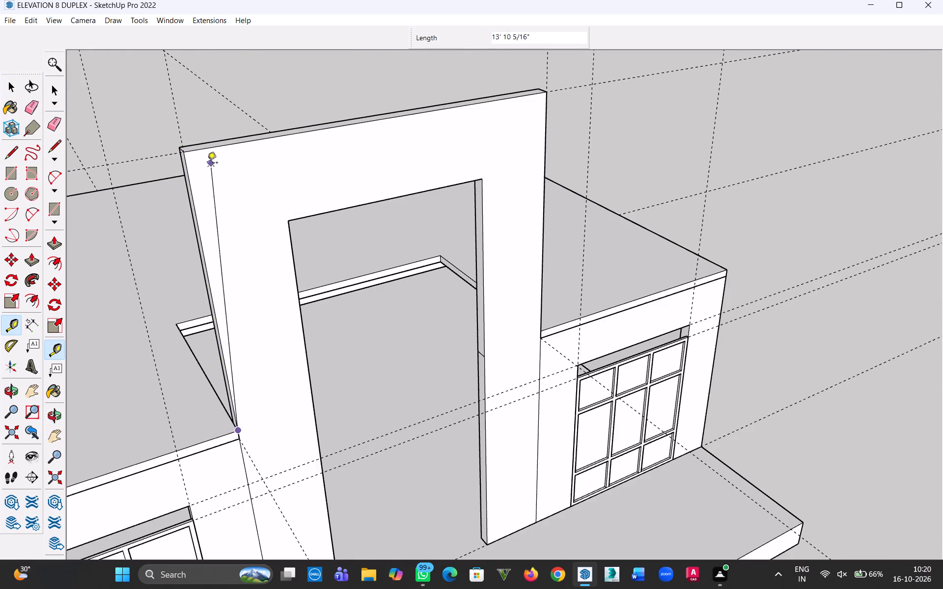
{"action": "key", "text": "Escape"}
Open the front wall group, extrude the entrance portal's top face 5' 6" upward with Push/Pull, and close the group.
{"action": "scroll", "coordinate": [257, 139], "scroll_direction": "down", "scroll_amount": 6}
{"action": "middle_click_drag", "start_coordinate": [304, 139], "coordinate": [314, 241]}
{"action": "key", "text": "p"}
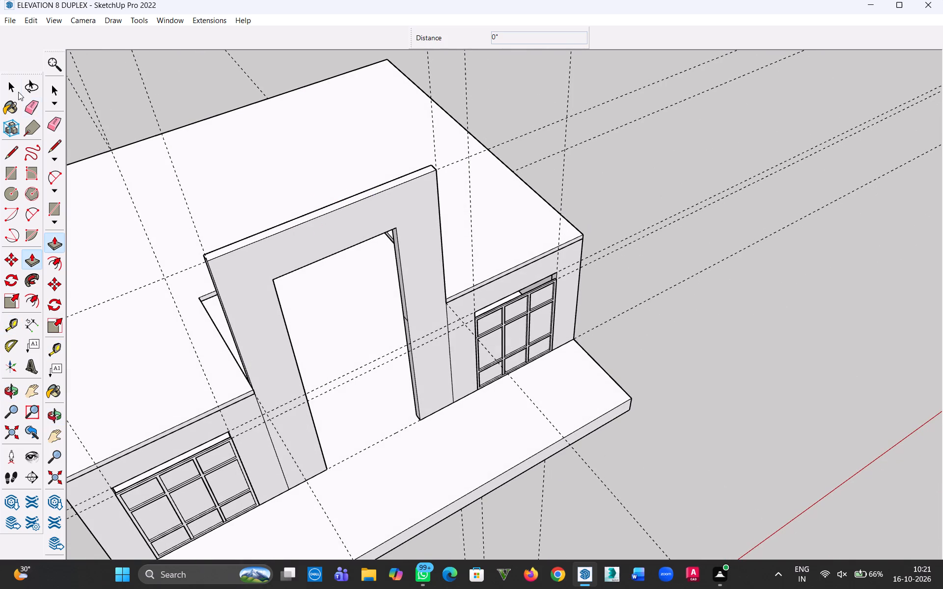
{"action": "left_click", "coordinate": [18, 92]}
{"action": "left_click", "coordinate": [293, 233]}
{"action": "left_click", "coordinate": [294, 240]}
{"action": "left_click", "coordinate": [288, 231]}
{"action": "double_click", "coordinate": [289, 241]}
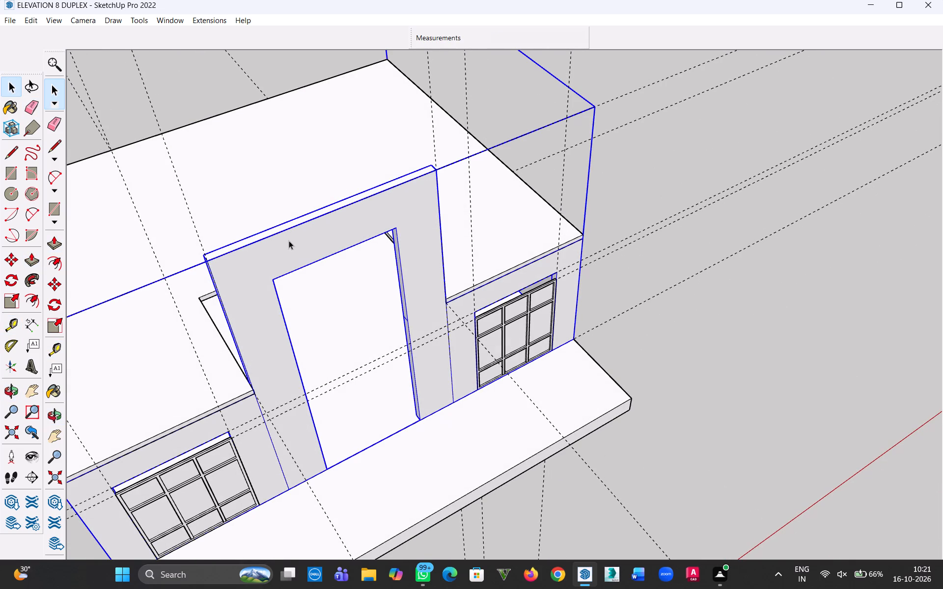
{"action": "middle_click_drag", "start_coordinate": [314, 222], "coordinate": [338, 270]}
{"action": "key", "text": "p"}
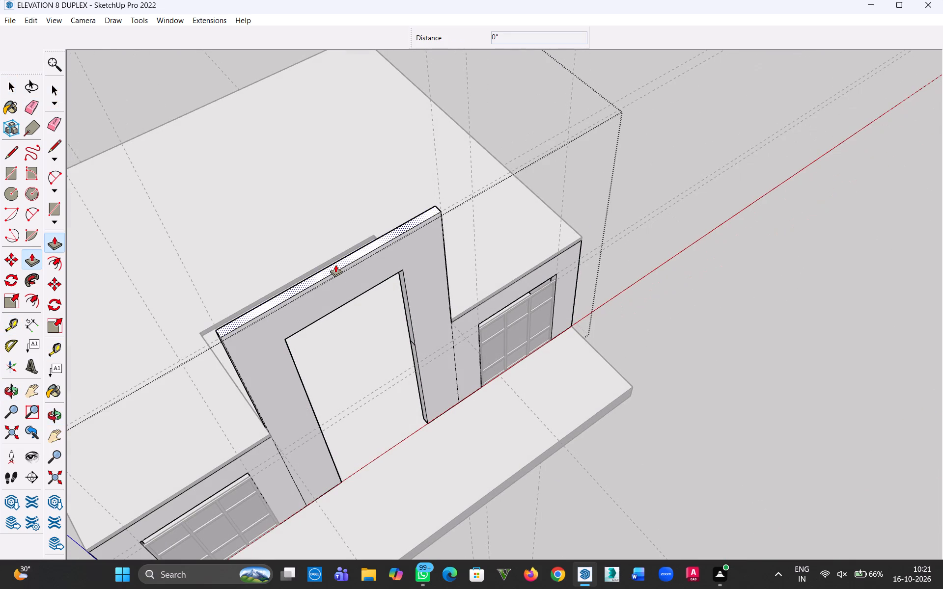
{"action": "left_click", "coordinate": [335, 265]}
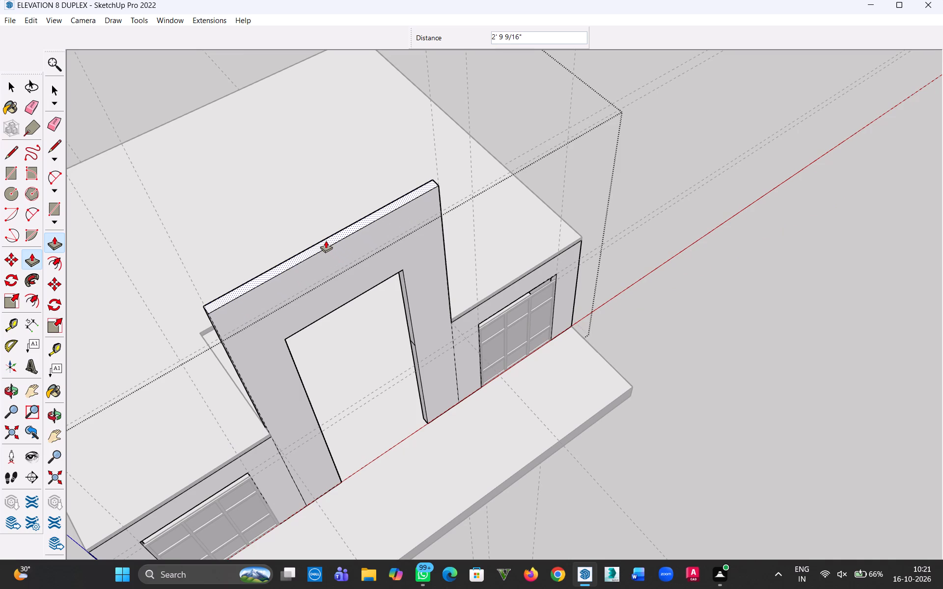
{"action": "key", "text": "5"}
{"action": "key", "text": "apostrophe"}
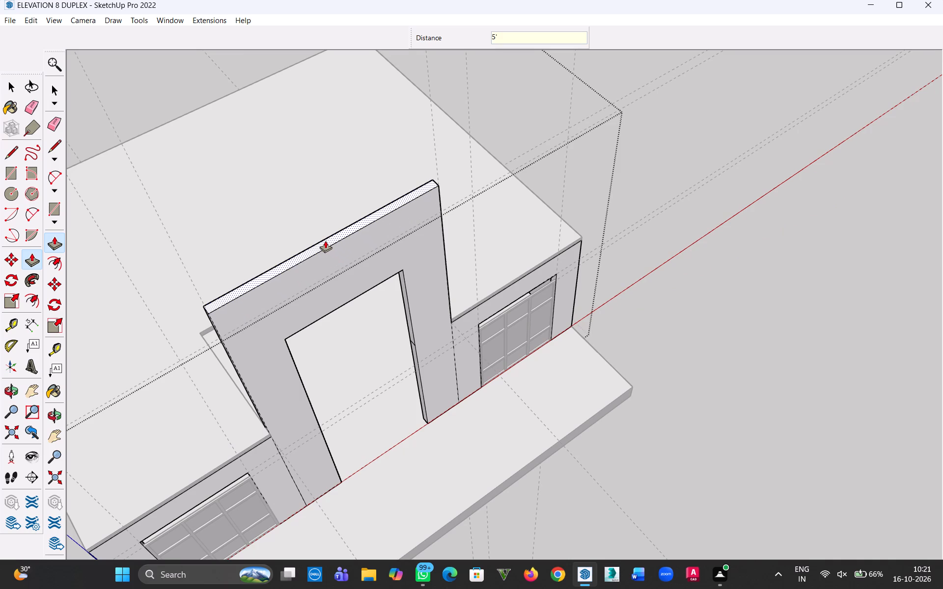
{"action": "key", "text": "6"}
{"action": "key", "text": "shift+quotedbl"}
{"action": "key", "text": "Return"}
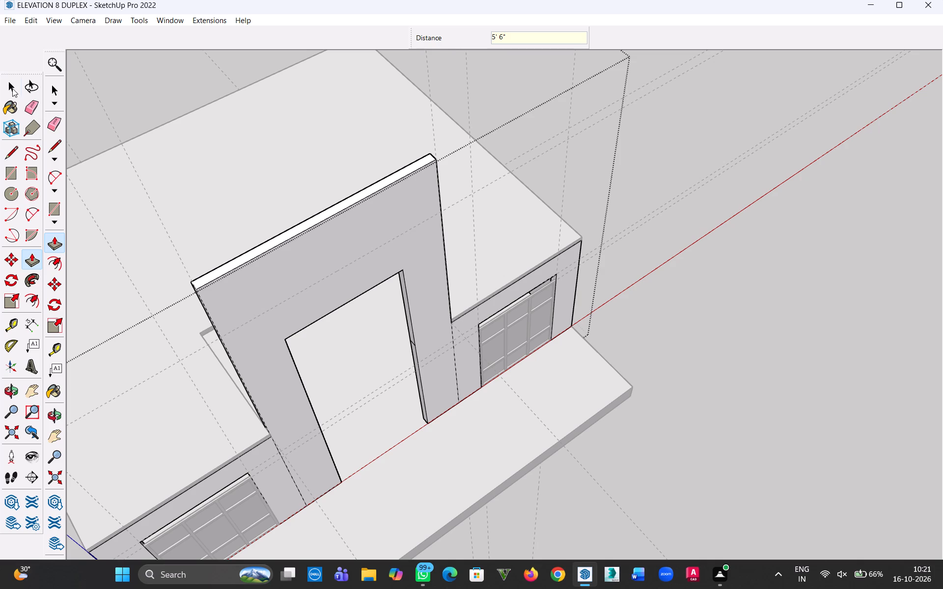
{"action": "left_click", "coordinate": [12, 88]}
{"action": "left_click", "coordinate": [377, 286]}
{"action": "middle_click_drag", "start_coordinate": [362, 313], "coordinate": [245, 152]}
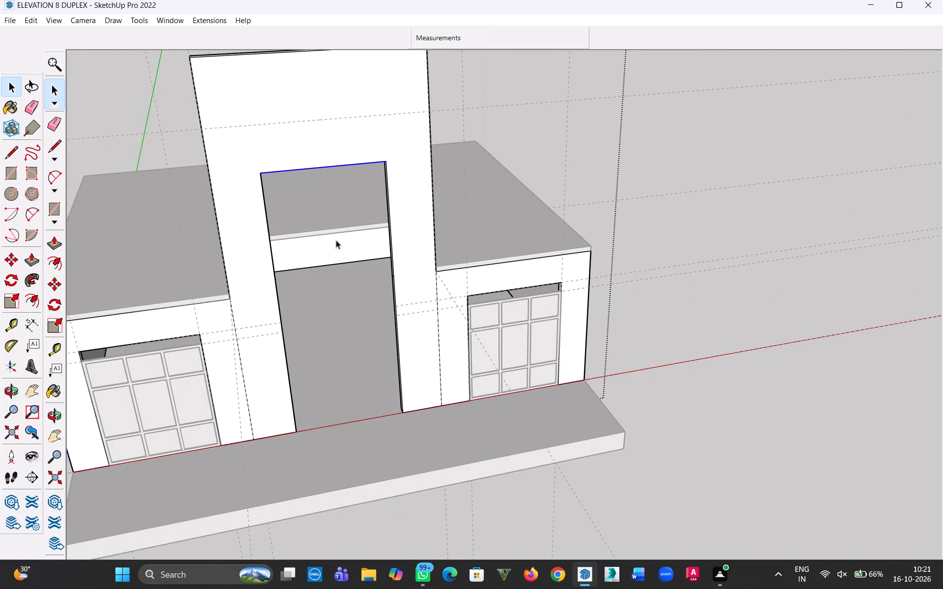
{"action": "left_click", "coordinate": [668, 219]}
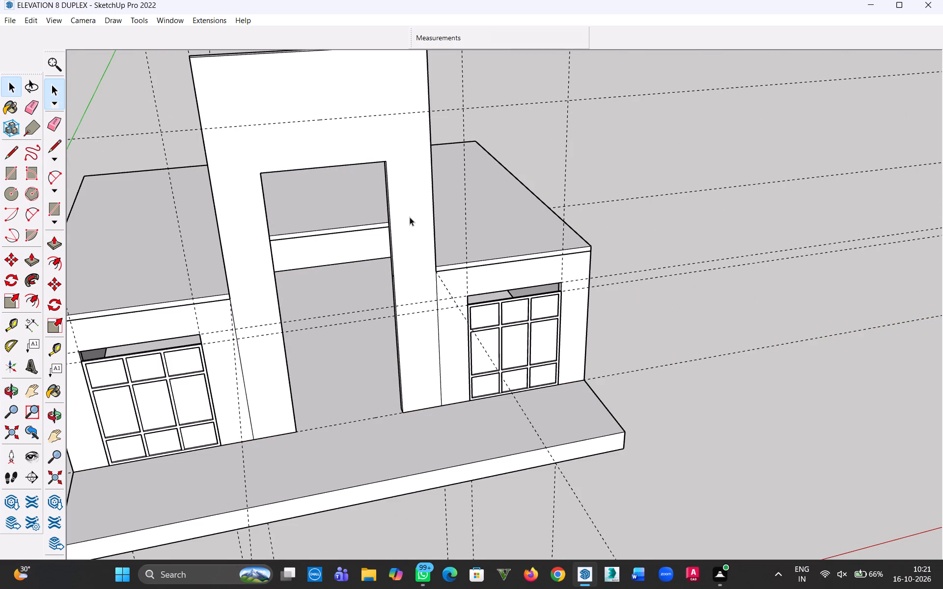
Place a vertical guide 5' 3" from the portal opening's side edge, through the midpoint of its upper edge.
{"action": "key", "text": "t"}
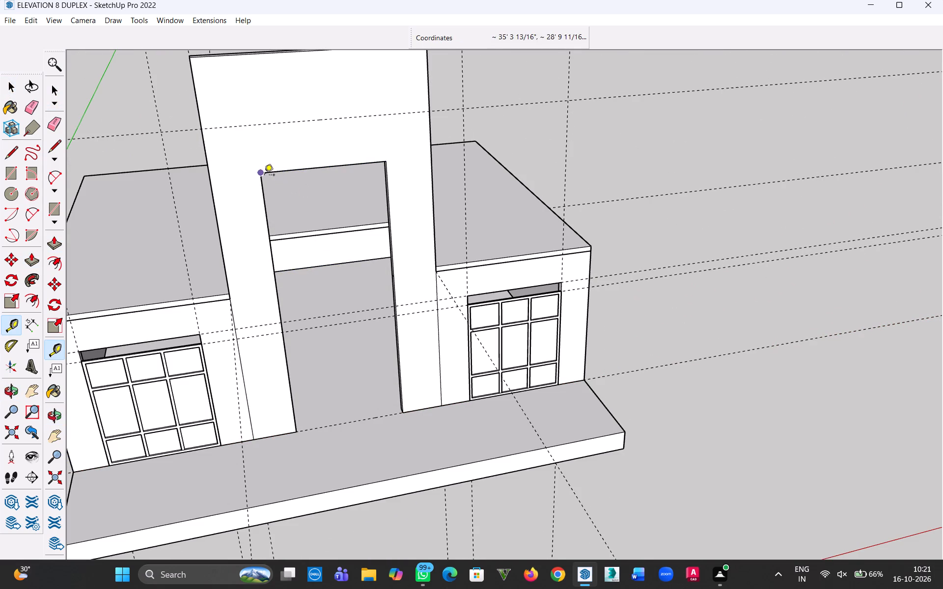
{"action": "left_click", "coordinate": [264, 177]}
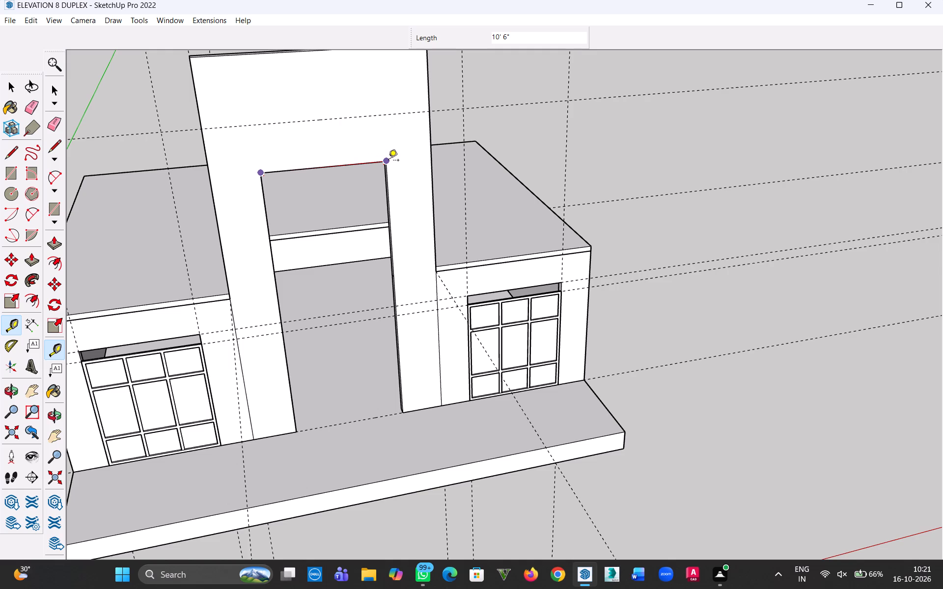
{"action": "key", "text": "Escape"}
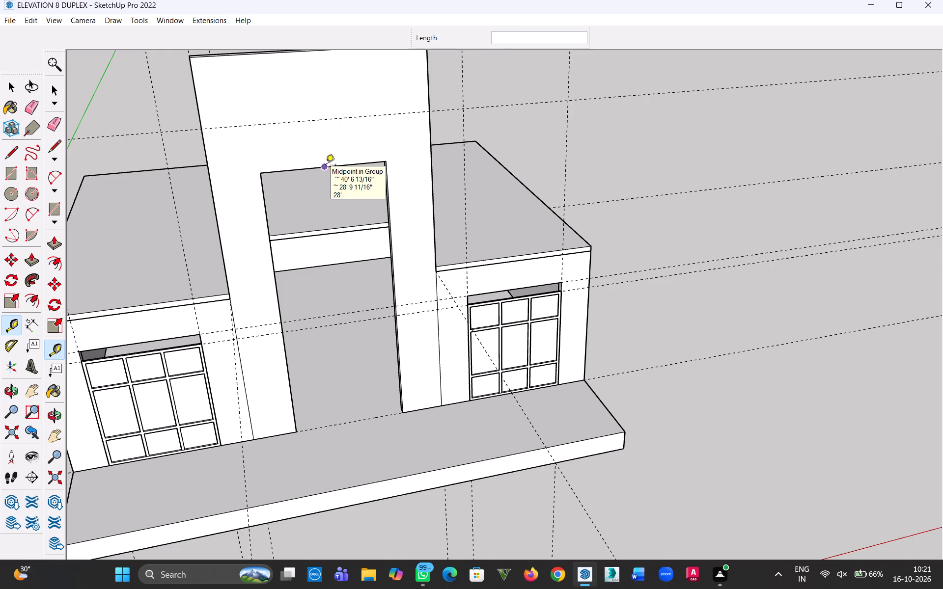
{"action": "left_click", "coordinate": [327, 167]}
{"action": "key", "text": "Escape"}
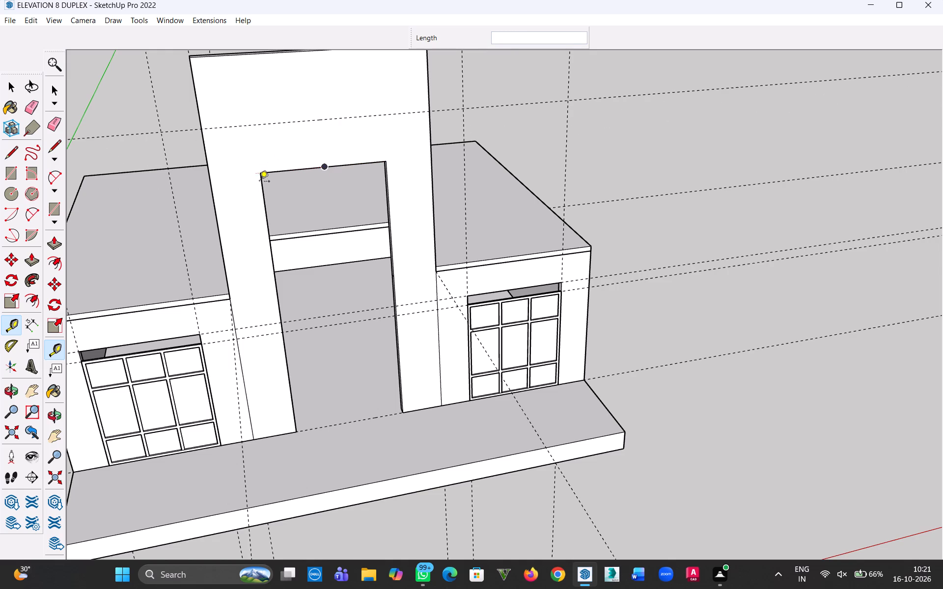
{"action": "left_click", "coordinate": [266, 191]}
{"action": "left_click", "coordinate": [325, 168]}
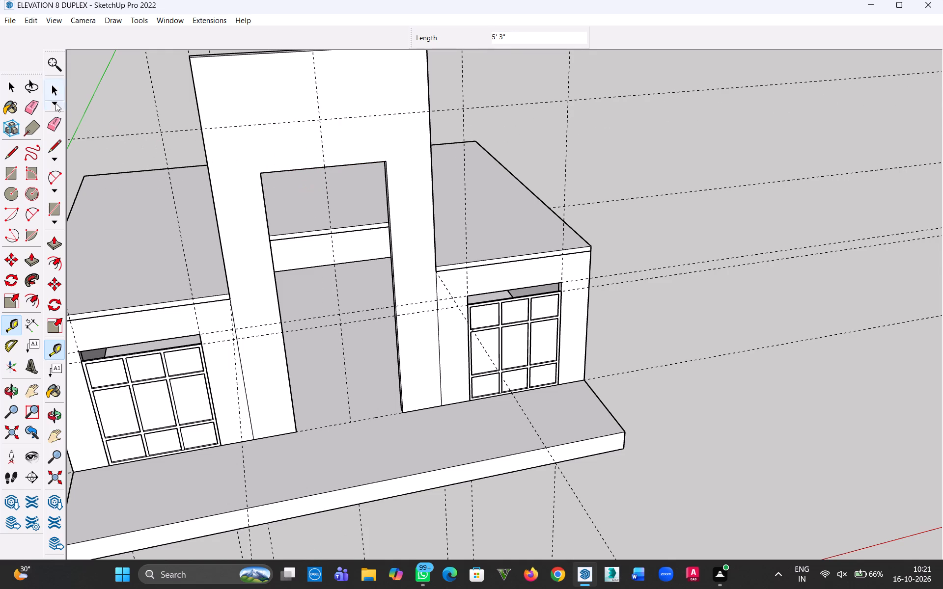
Draw a vertical circle of 5' 3" radius centred on the midpoint of the portal opening's upper edge.
{"action": "left_click", "coordinate": [19, 90]}
{"action": "left_click", "coordinate": [11, 192]}
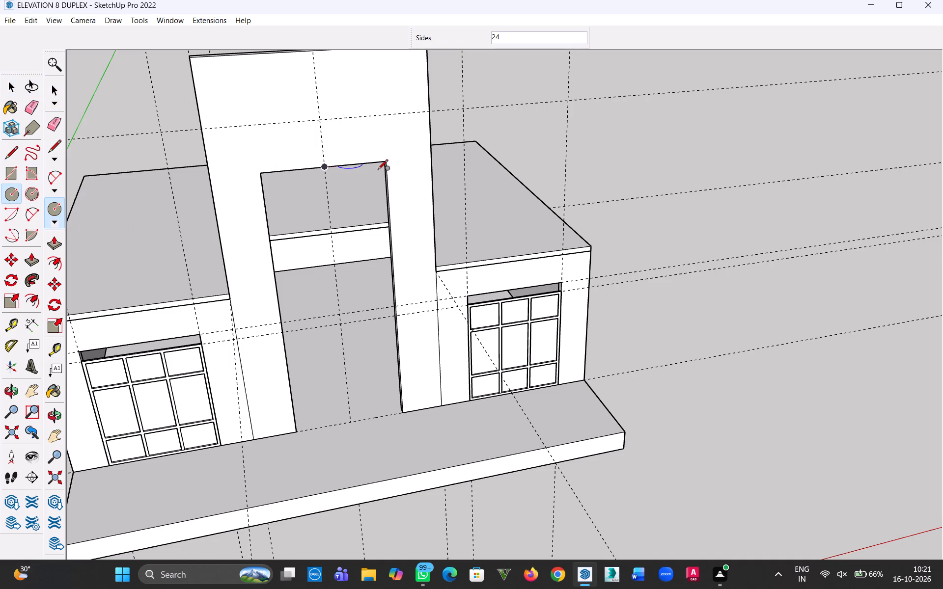
{"action": "left_click", "coordinate": [326, 169]}
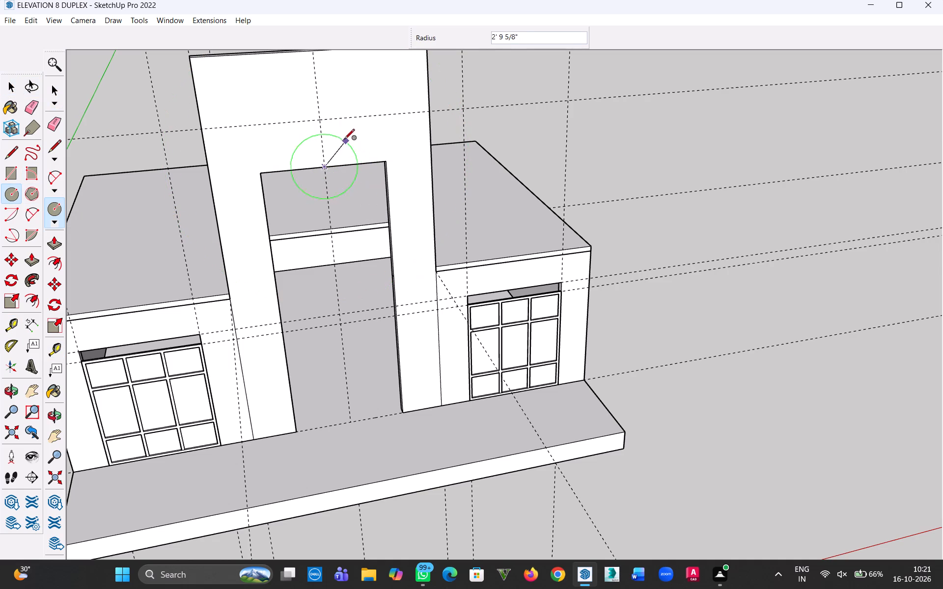
{"action": "left_click", "coordinate": [259, 176]}
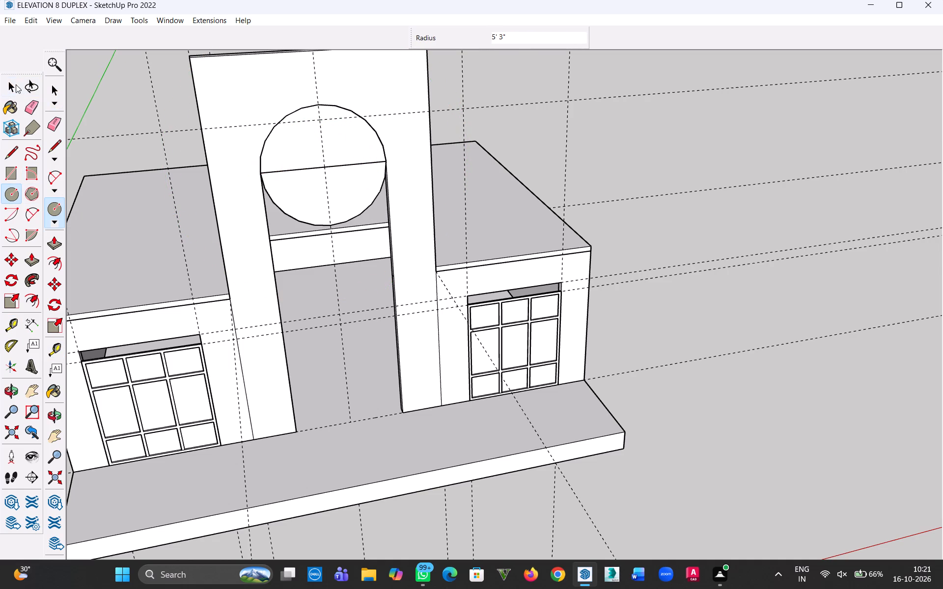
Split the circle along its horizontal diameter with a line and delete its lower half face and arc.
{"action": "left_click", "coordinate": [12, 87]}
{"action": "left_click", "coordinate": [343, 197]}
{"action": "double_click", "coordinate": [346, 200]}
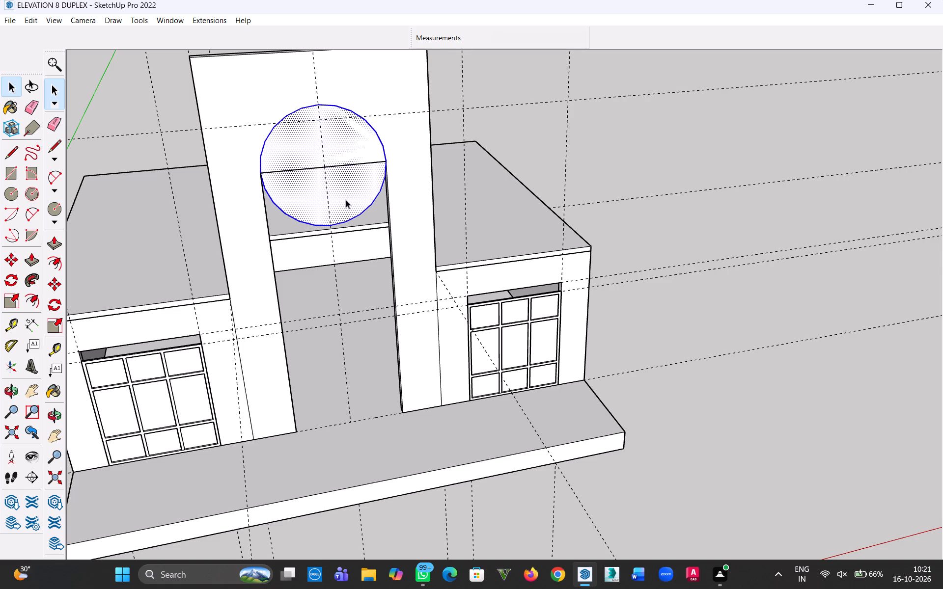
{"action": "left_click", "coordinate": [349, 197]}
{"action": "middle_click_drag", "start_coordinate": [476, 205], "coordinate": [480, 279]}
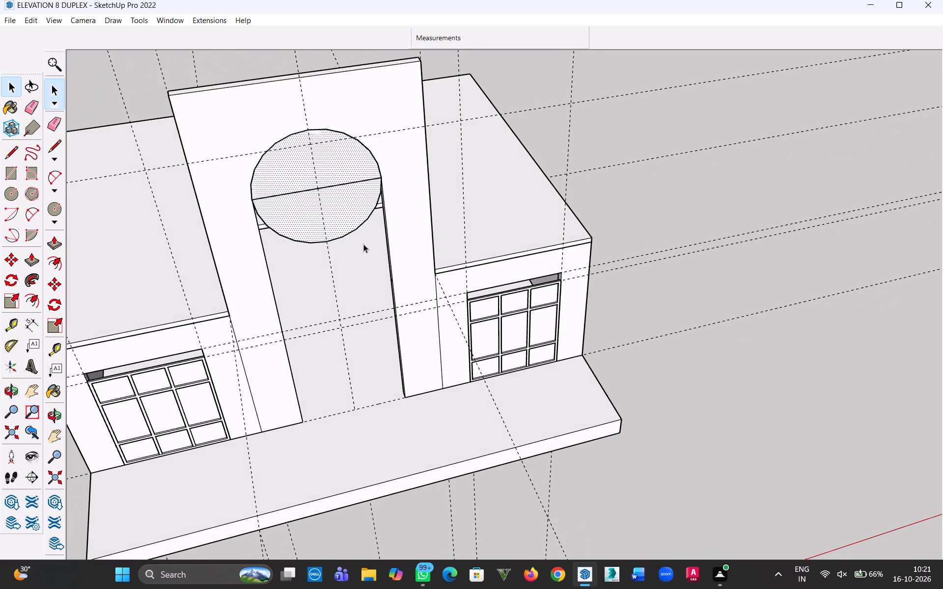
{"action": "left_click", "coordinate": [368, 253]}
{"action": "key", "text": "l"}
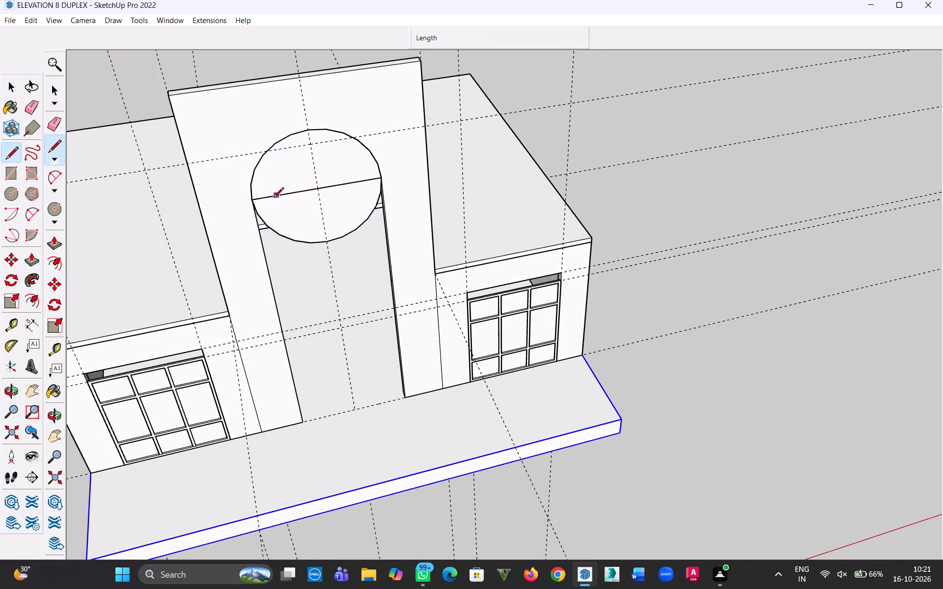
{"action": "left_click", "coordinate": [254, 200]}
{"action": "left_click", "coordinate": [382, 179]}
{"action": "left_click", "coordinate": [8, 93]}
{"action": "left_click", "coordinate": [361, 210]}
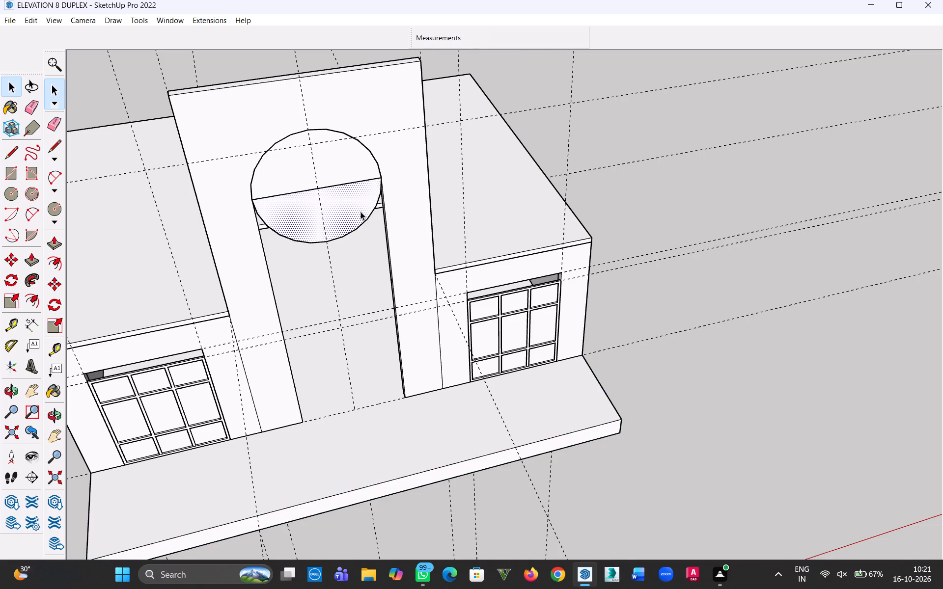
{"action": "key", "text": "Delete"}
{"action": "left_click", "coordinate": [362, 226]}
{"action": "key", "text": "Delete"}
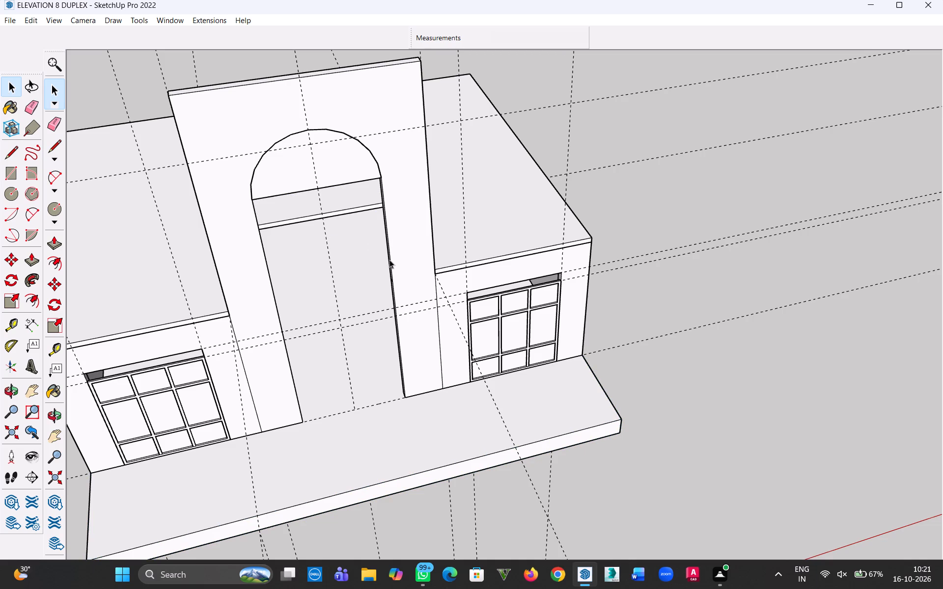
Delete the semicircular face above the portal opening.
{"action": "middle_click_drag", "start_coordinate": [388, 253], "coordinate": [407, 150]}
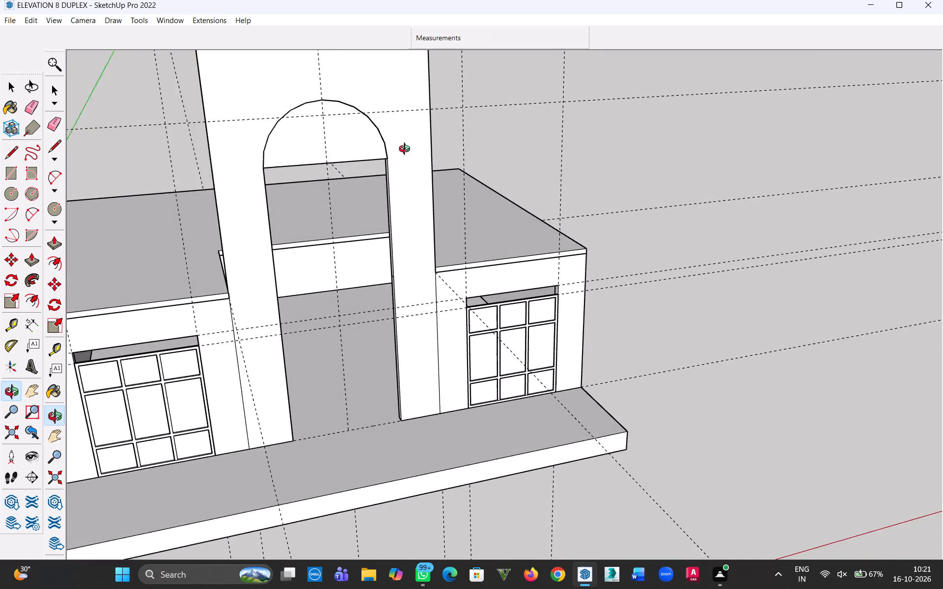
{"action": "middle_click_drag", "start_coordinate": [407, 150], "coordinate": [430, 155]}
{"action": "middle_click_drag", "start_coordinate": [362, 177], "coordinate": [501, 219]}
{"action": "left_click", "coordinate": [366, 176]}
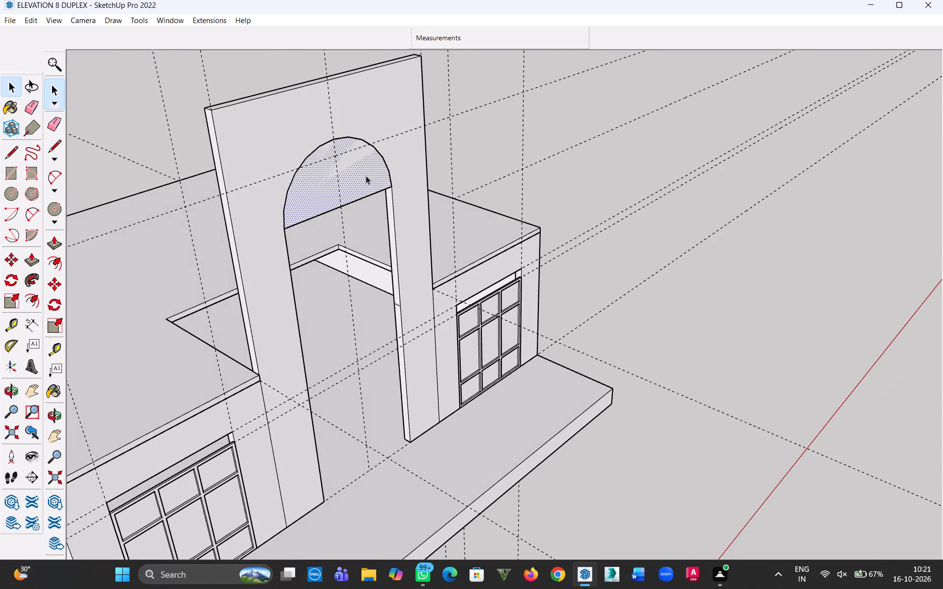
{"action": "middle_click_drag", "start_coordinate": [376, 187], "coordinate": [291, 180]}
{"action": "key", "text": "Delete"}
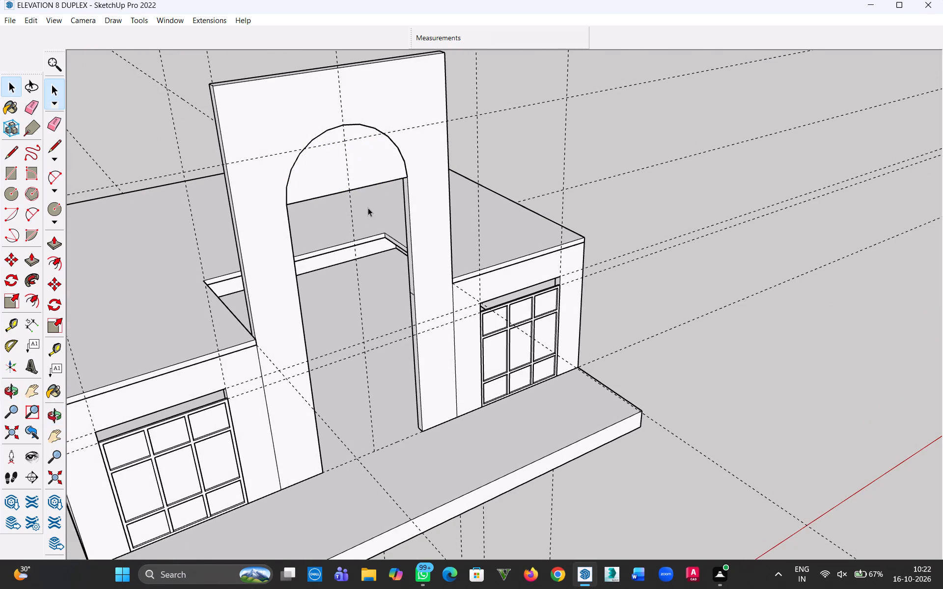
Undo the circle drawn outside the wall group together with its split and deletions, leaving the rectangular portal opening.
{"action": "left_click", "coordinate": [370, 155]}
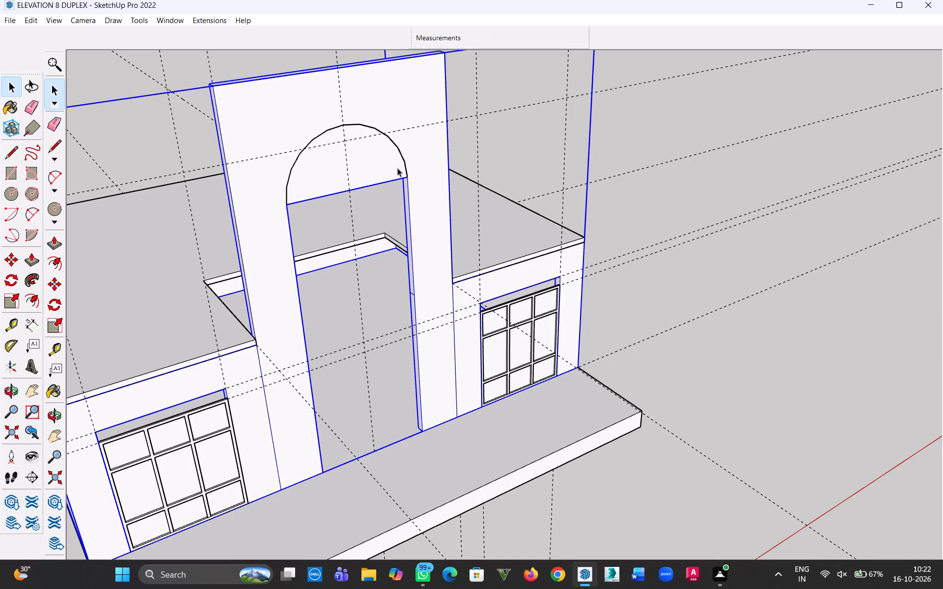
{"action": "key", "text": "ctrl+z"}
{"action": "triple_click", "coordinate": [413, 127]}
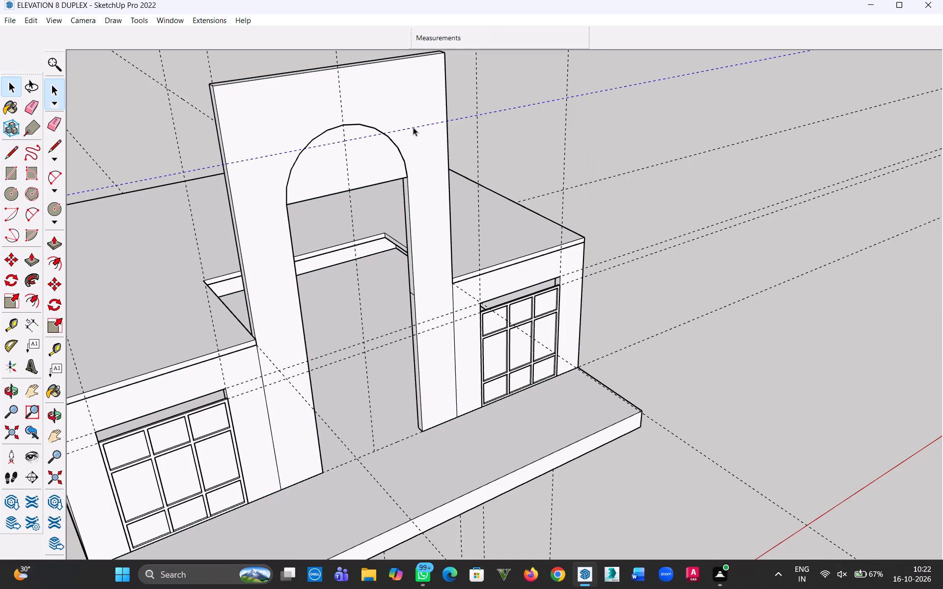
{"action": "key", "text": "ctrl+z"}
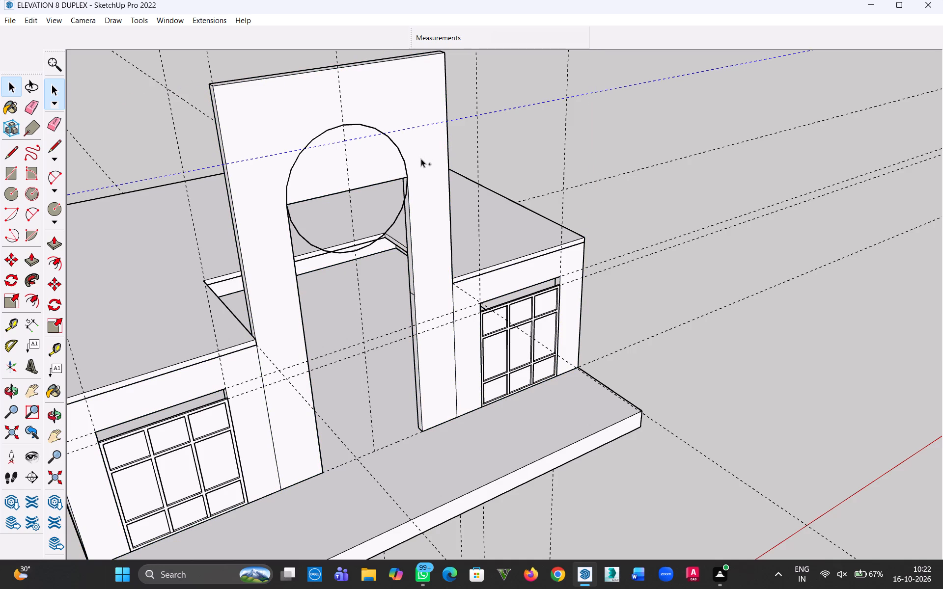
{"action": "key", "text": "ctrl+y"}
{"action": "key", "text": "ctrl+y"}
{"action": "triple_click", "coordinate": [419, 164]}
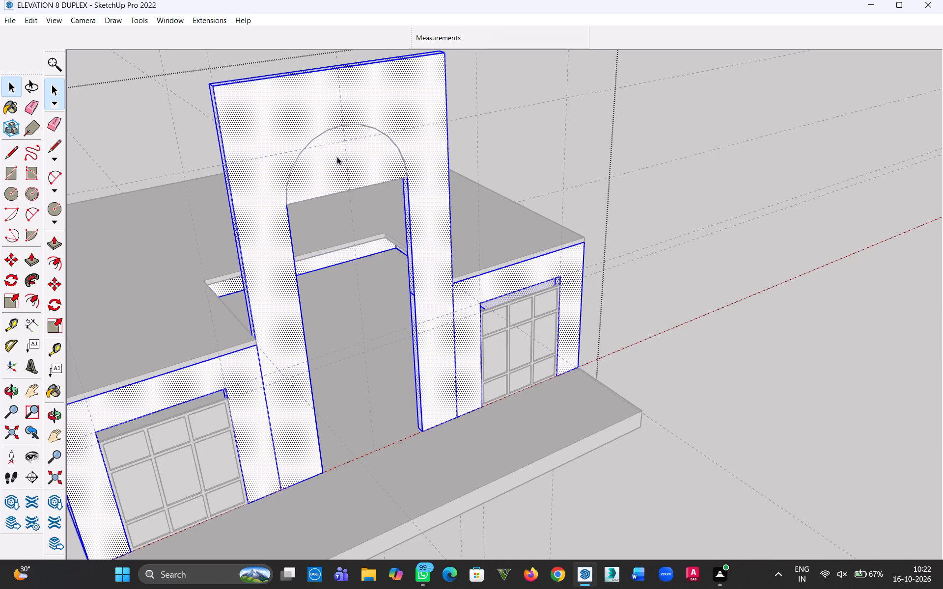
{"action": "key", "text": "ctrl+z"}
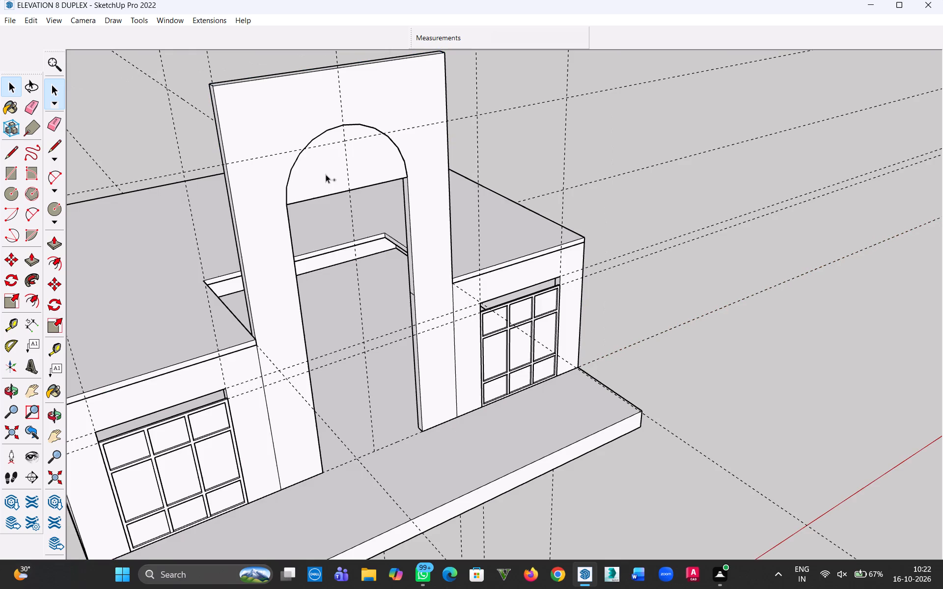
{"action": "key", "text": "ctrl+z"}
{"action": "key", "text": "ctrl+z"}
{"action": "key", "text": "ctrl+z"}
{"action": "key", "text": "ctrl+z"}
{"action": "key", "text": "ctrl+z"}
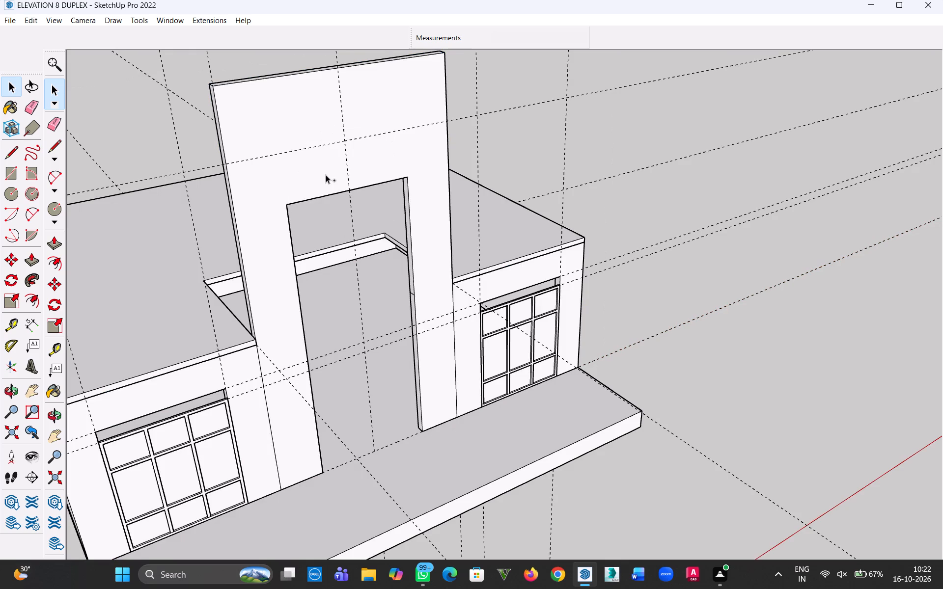
Open the front wall group and draw a circle of 5' 3" radius centred on the midpoint of the portal opening's upper edge.
{"action": "triple_click", "coordinate": [326, 175]}
{"action": "key", "text": "c"}
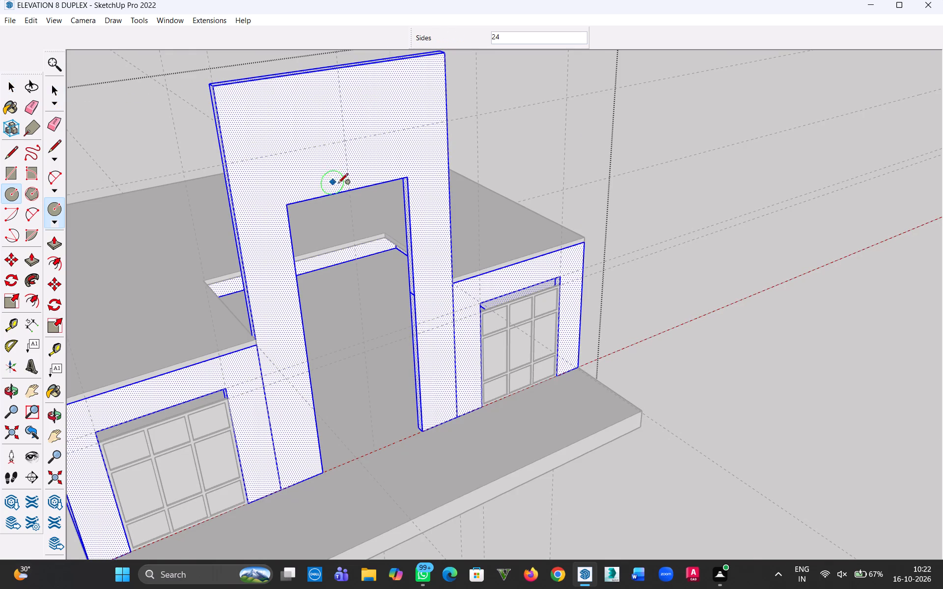
{"action": "left_click", "coordinate": [347, 190]}
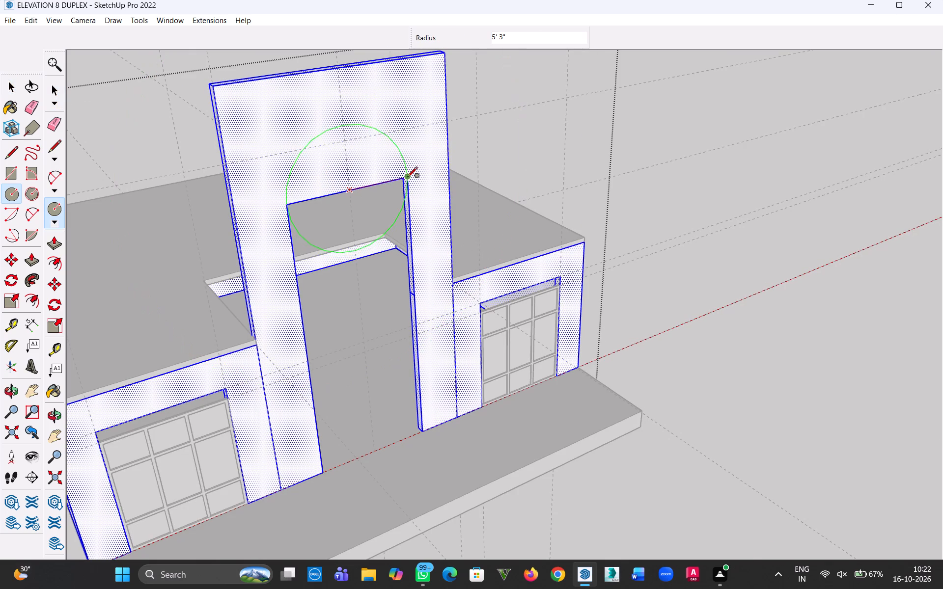
{"action": "left_click", "coordinate": [407, 178]}
Delete the circle's lower half face and lower arc below the portal opening's upper edge.
{"action": "left_click", "coordinate": [5, 82]}
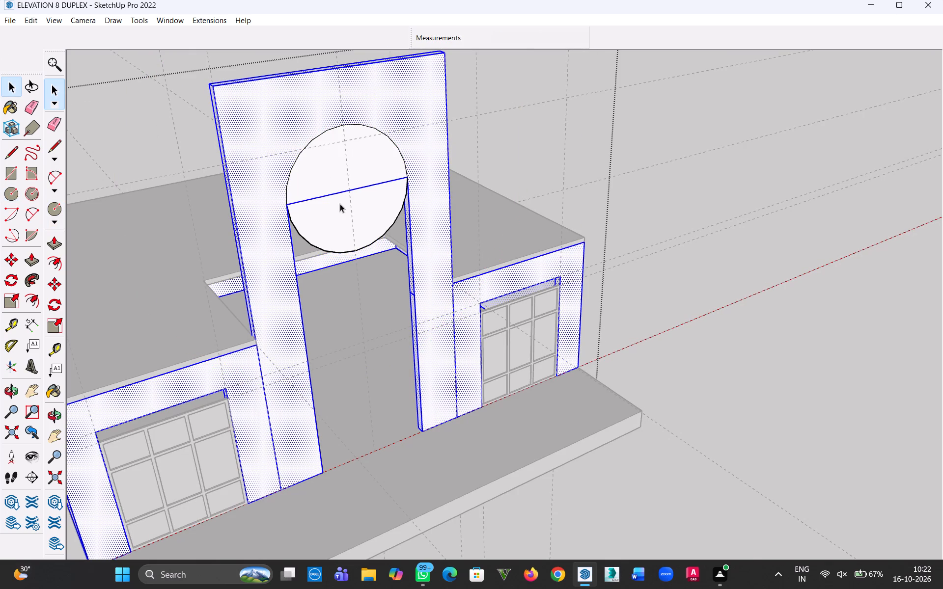
{"action": "left_click", "coordinate": [371, 217]}
{"action": "key", "text": "Delete"}
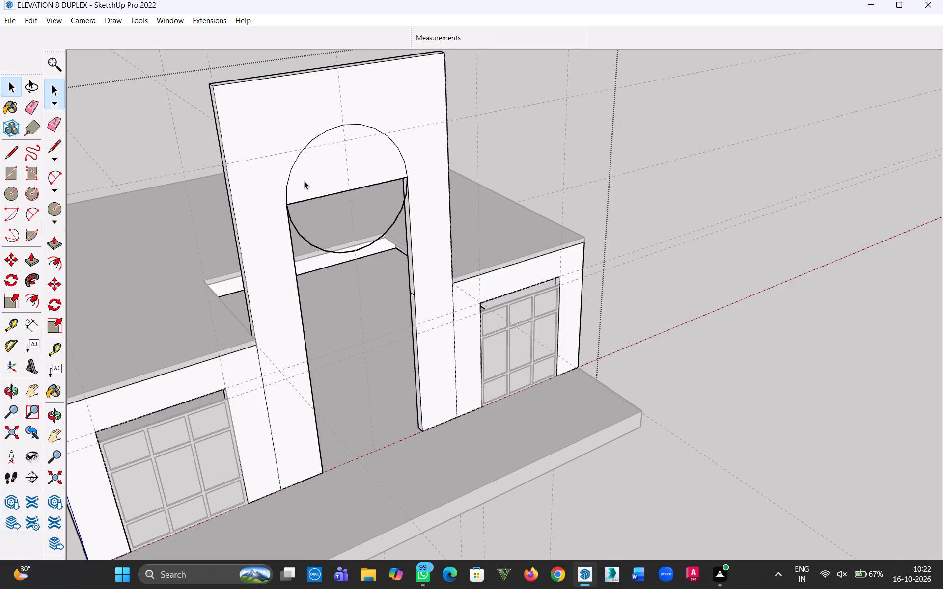
{"action": "left_click", "coordinate": [324, 249]}
{"action": "key", "text": "Delete"}
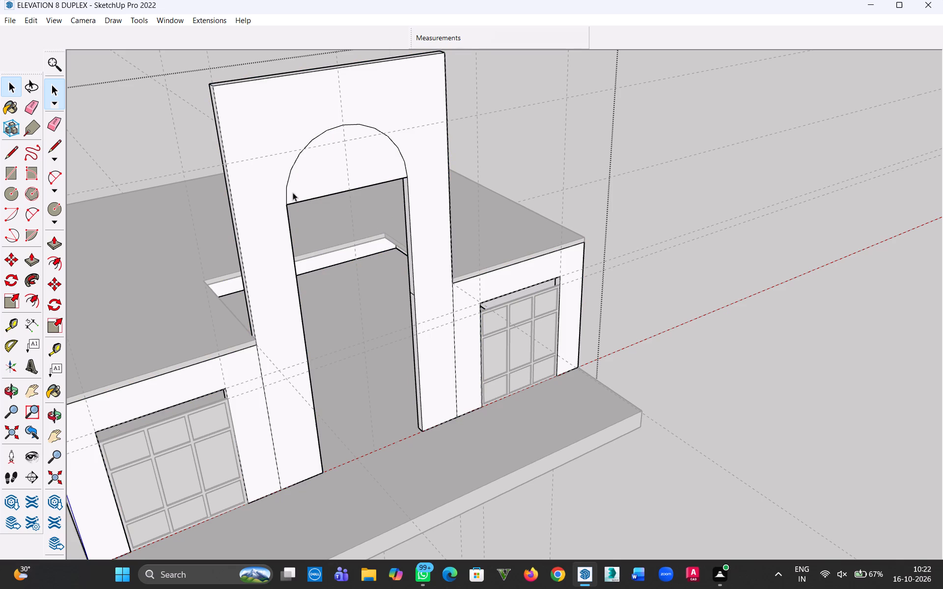
Push the semicircular face 9" through the portal wall to make the opening round-arched.
{"action": "key", "text": "p"}
{"action": "left_click", "coordinate": [313, 179]}
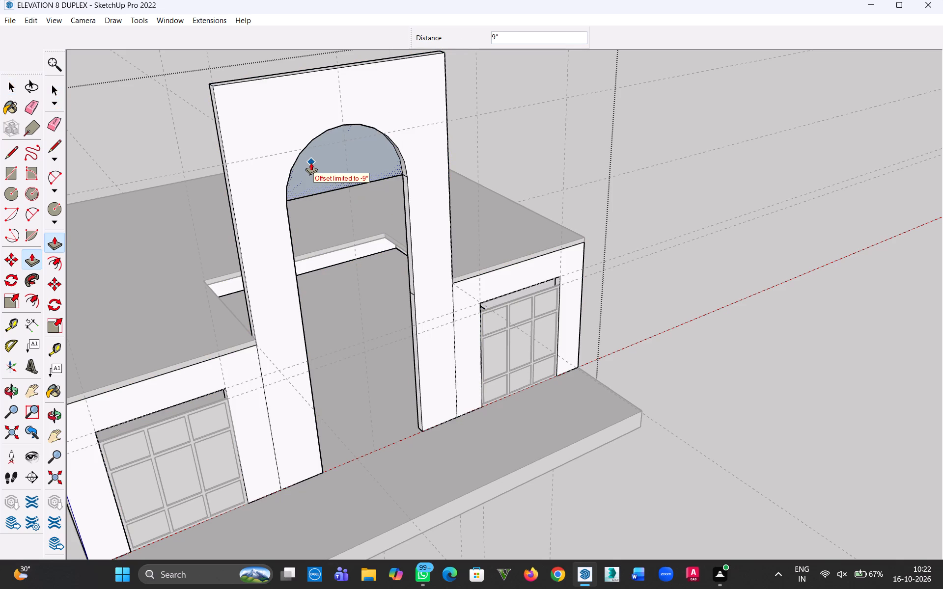
{"action": "left_click", "coordinate": [311, 162]}
{"action": "middle_click_drag", "start_coordinate": [213, 176], "coordinate": [117, 145]}
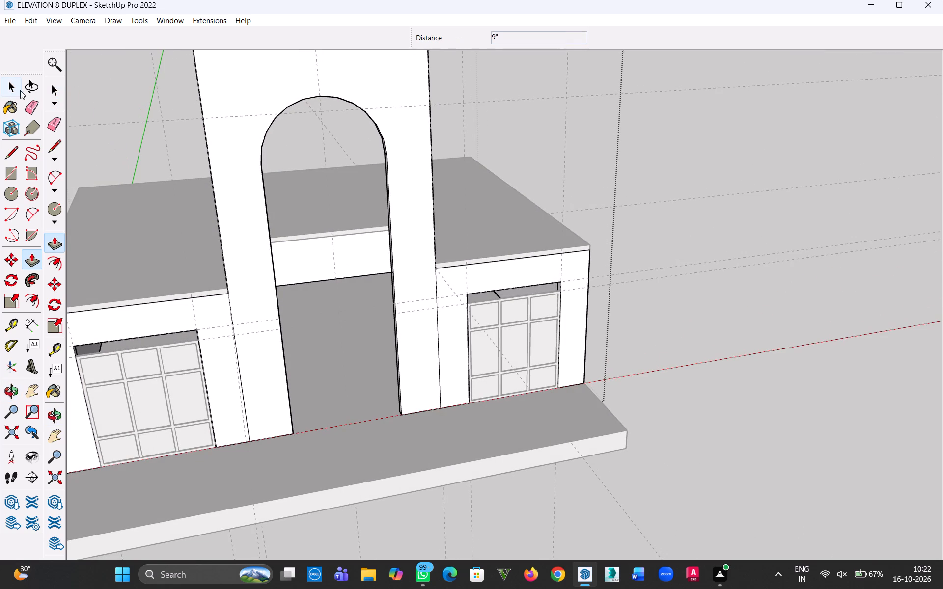
{"action": "left_click", "coordinate": [20, 90]}
{"action": "left_click", "coordinate": [196, 171]}
Delete the short leftover edge across the inner face of the portal opening's right jamb.
{"action": "middle_click_drag", "start_coordinate": [322, 203], "coordinate": [407, 271]}
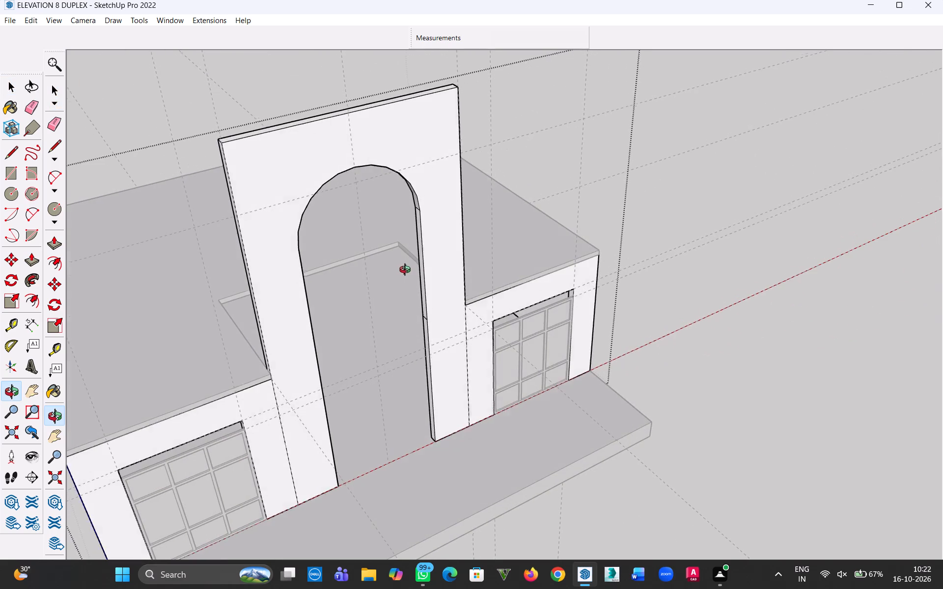
{"action": "middle_click_drag", "start_coordinate": [407, 271], "coordinate": [407, 270]}
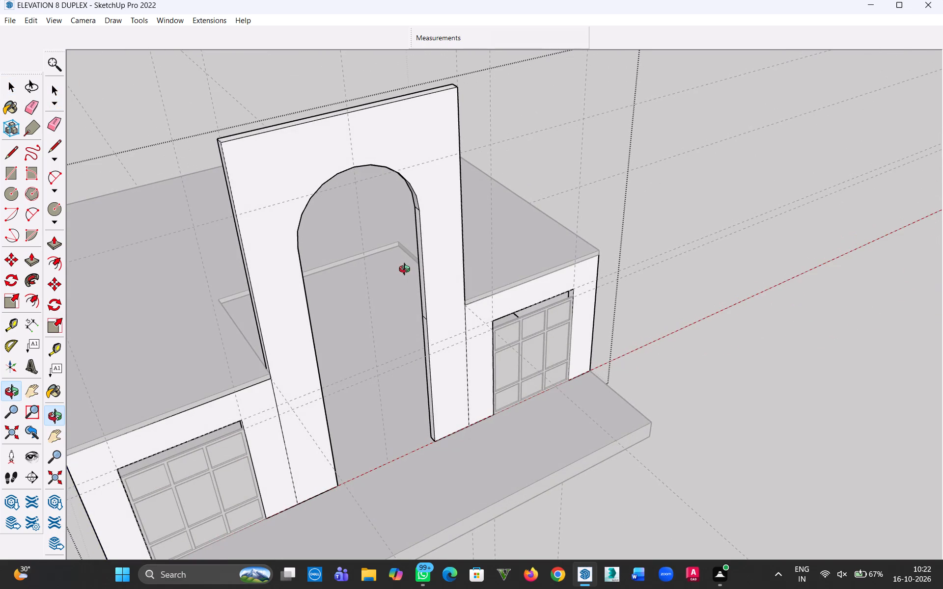
{"action": "middle_click_drag", "start_coordinate": [407, 270], "coordinate": [302, 196]}
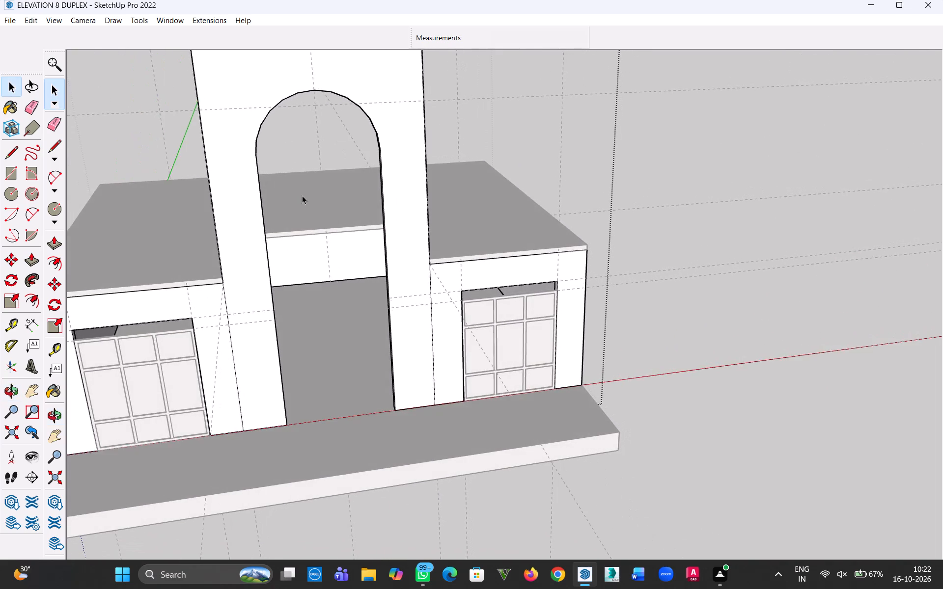
{"action": "scroll", "coordinate": [303, 198], "scroll_direction": "down", "scroll_amount": 3}
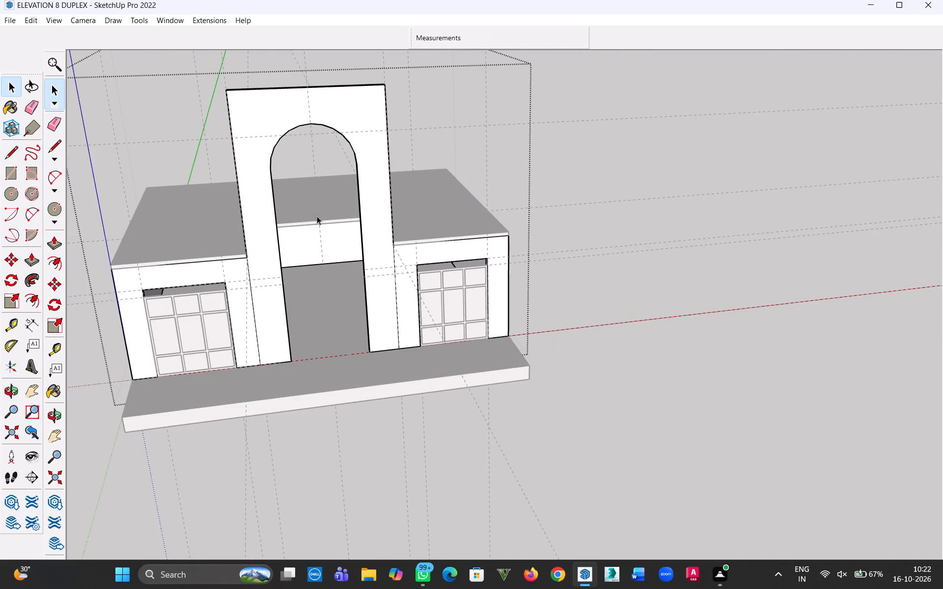
{"action": "middle_click_drag", "start_coordinate": [318, 216], "coordinate": [332, 220]}
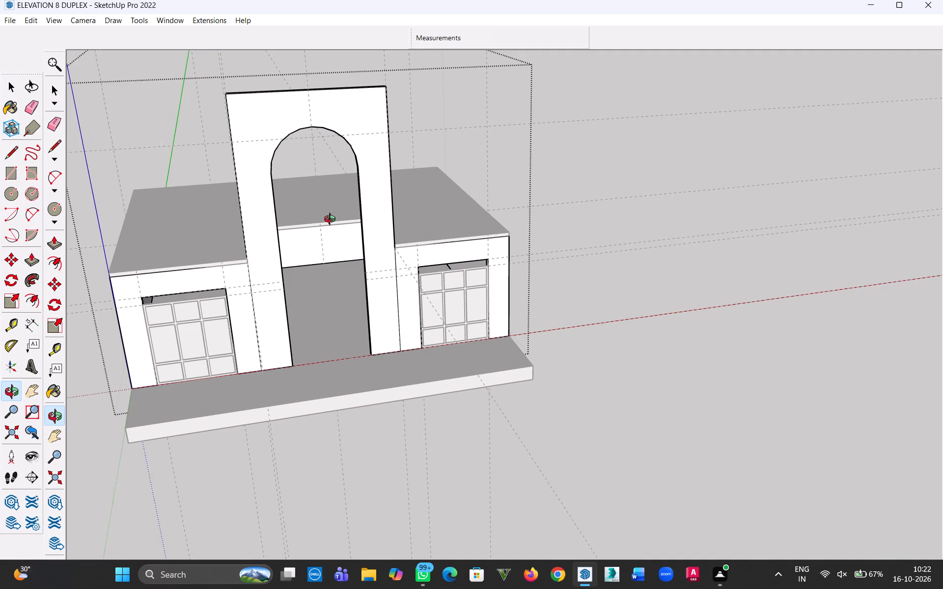
{"action": "middle_click_drag", "start_coordinate": [332, 220], "coordinate": [507, 309]}
{"action": "scroll", "coordinate": [404, 311], "scroll_direction": "up", "scroll_amount": 9}
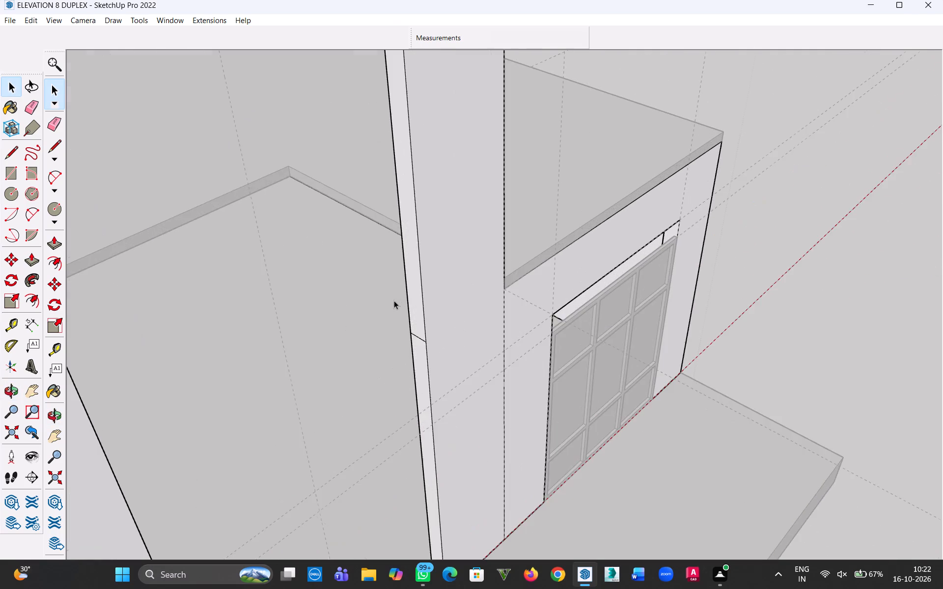
{"action": "middle_click_drag", "start_coordinate": [403, 309], "coordinate": [428, 292]}
{"action": "scroll", "coordinate": [427, 296], "scroll_direction": "down", "scroll_amount": 2}
{"action": "key", "text": "p"}
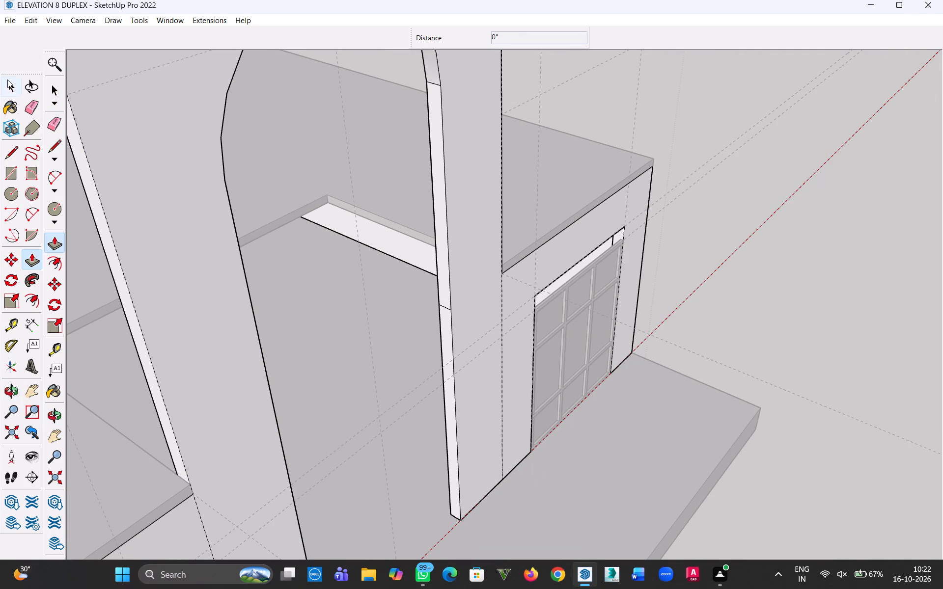
{"action": "left_click", "coordinate": [9, 90]}
{"action": "left_click", "coordinate": [445, 308]}
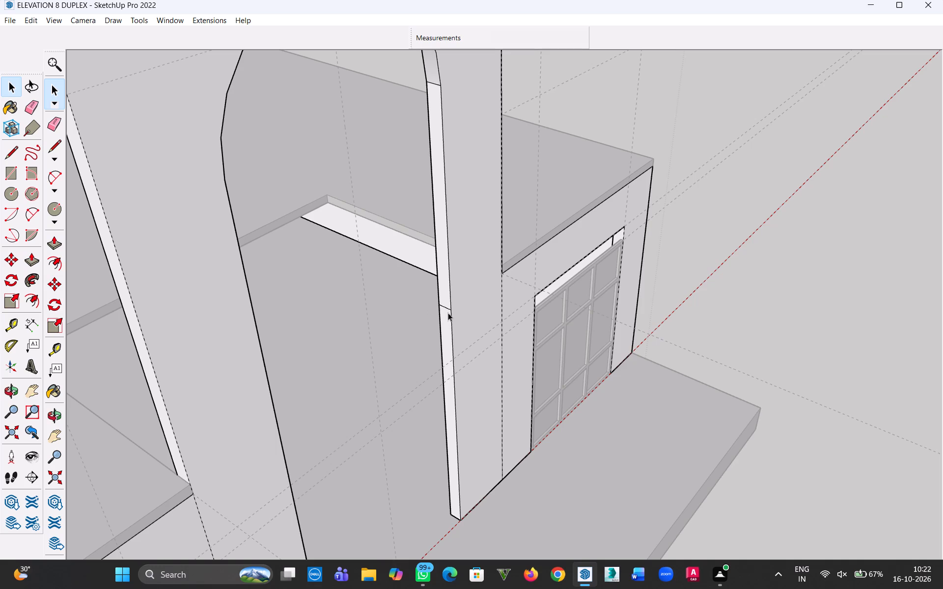
{"action": "key", "text": "Delete"}
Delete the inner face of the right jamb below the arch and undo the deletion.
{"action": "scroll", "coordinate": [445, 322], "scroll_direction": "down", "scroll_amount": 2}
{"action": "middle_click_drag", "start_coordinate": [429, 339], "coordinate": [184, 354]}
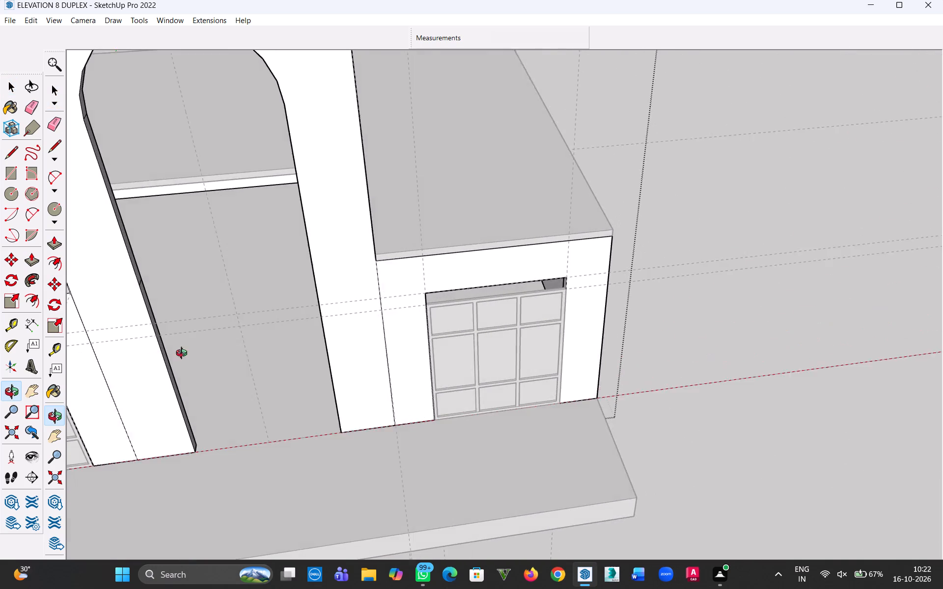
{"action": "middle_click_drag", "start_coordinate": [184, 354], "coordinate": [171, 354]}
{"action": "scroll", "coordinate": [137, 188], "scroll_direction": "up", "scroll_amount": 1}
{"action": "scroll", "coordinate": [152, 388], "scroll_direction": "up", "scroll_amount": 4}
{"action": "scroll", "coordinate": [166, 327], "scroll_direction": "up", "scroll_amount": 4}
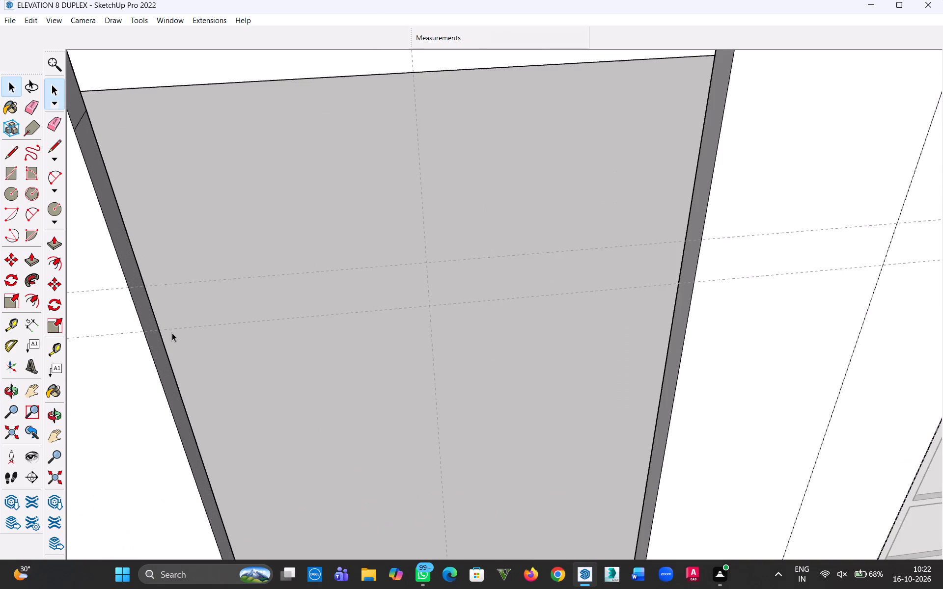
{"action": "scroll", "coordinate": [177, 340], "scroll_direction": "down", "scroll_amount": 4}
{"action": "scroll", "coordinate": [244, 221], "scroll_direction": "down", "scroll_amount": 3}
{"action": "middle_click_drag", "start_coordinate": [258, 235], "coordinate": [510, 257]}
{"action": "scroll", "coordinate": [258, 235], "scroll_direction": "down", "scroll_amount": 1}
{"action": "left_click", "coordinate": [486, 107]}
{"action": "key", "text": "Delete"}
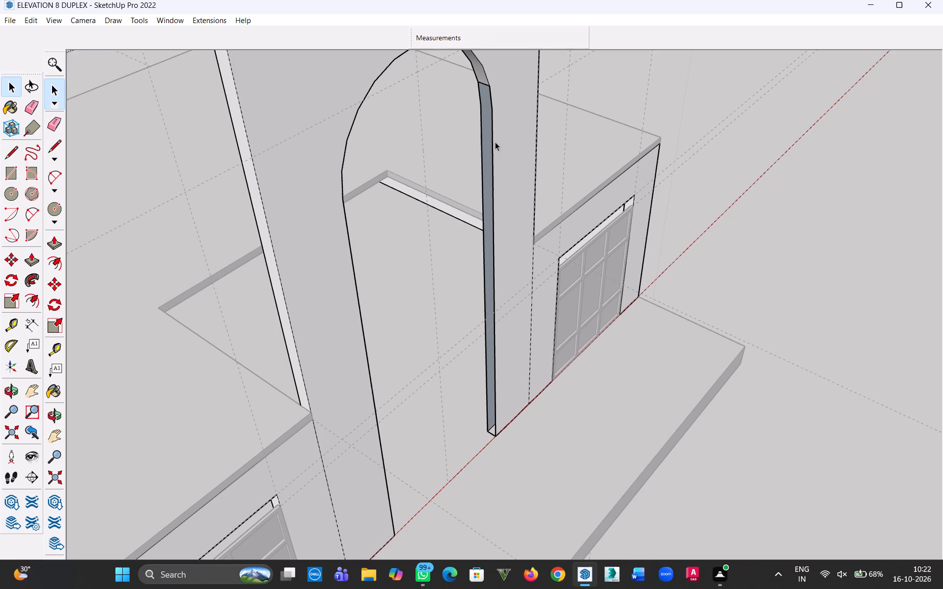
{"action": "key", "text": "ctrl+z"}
Delete the short leftover edge across the inner face of the portal opening's left jamb.
{"action": "scroll", "coordinate": [512, 221], "scroll_direction": "down", "scroll_amount": 4}
{"action": "middle_click_drag", "start_coordinate": [473, 240], "coordinate": [194, 213]}
{"action": "middle_click_drag", "start_coordinate": [442, 223], "coordinate": [235, 208]}
{"action": "scroll", "coordinate": [381, 197], "scroll_direction": "up", "scroll_amount": 4}
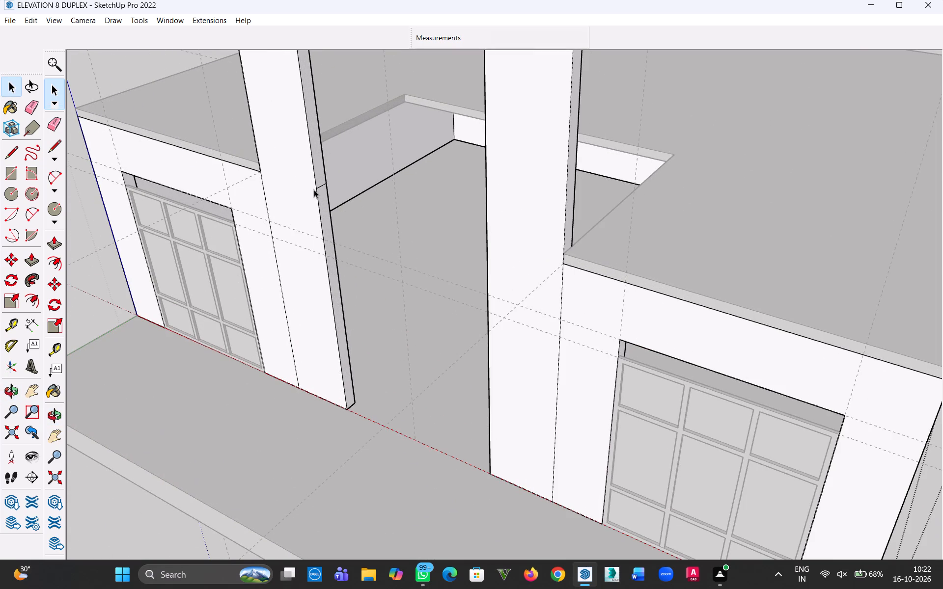
{"action": "left_click", "coordinate": [319, 186]}
{"action": "key", "text": "Delete"}
{"action": "scroll", "coordinate": [415, 244], "scroll_direction": "down", "scroll_amount": 10}
{"action": "key", "text": "p"}
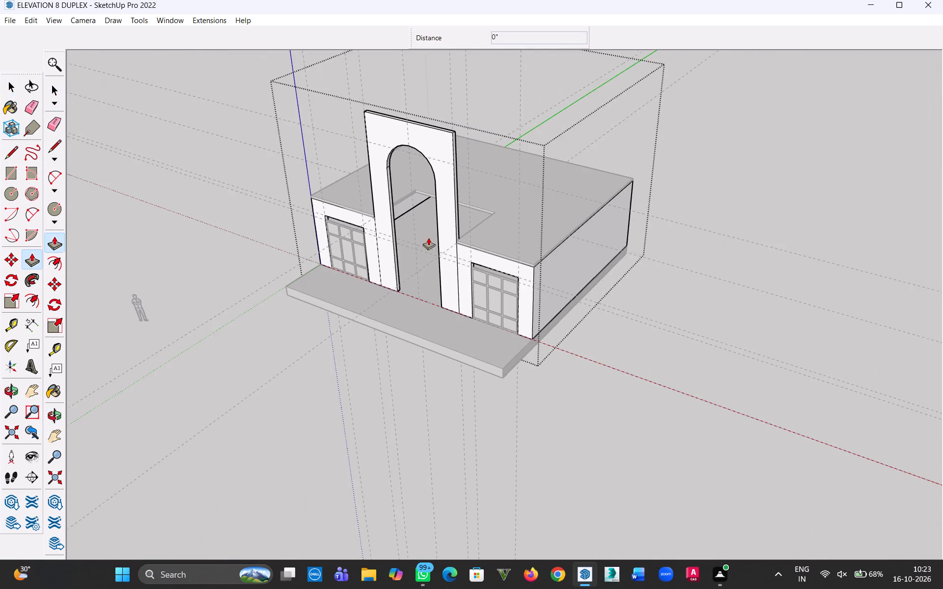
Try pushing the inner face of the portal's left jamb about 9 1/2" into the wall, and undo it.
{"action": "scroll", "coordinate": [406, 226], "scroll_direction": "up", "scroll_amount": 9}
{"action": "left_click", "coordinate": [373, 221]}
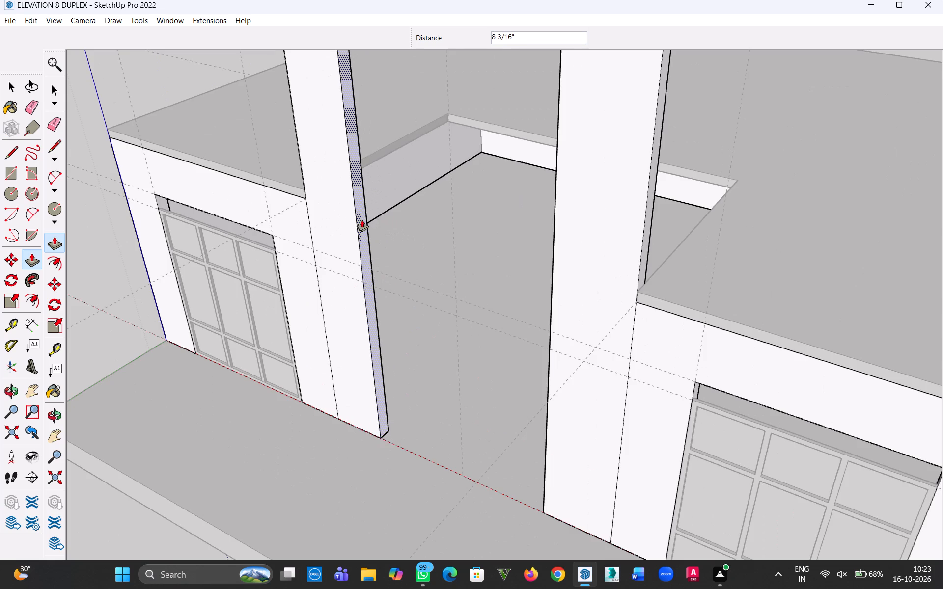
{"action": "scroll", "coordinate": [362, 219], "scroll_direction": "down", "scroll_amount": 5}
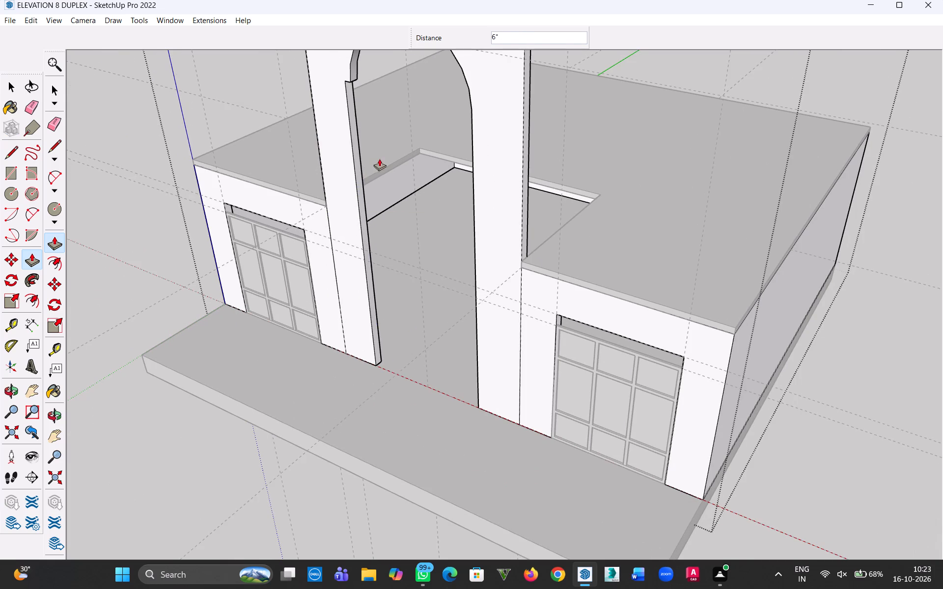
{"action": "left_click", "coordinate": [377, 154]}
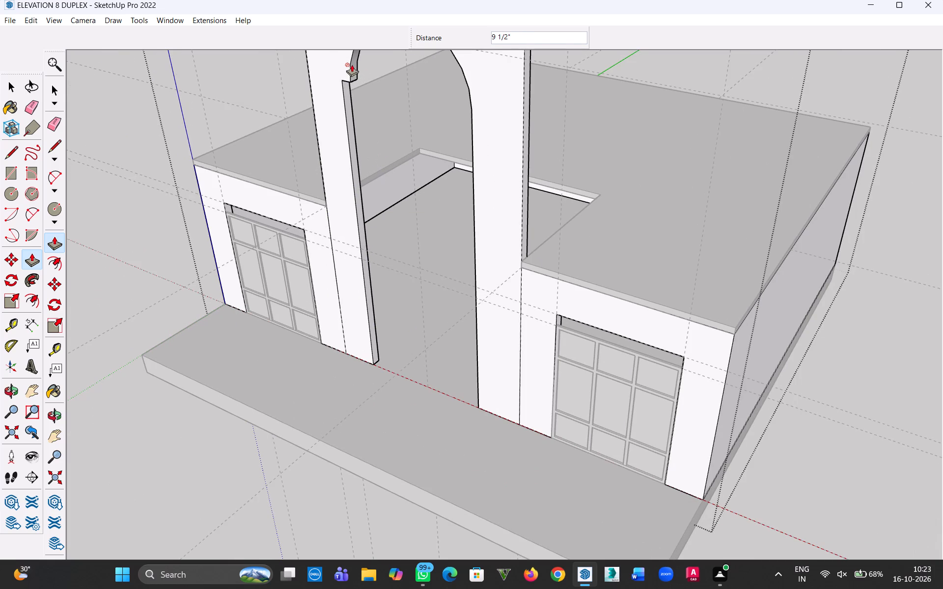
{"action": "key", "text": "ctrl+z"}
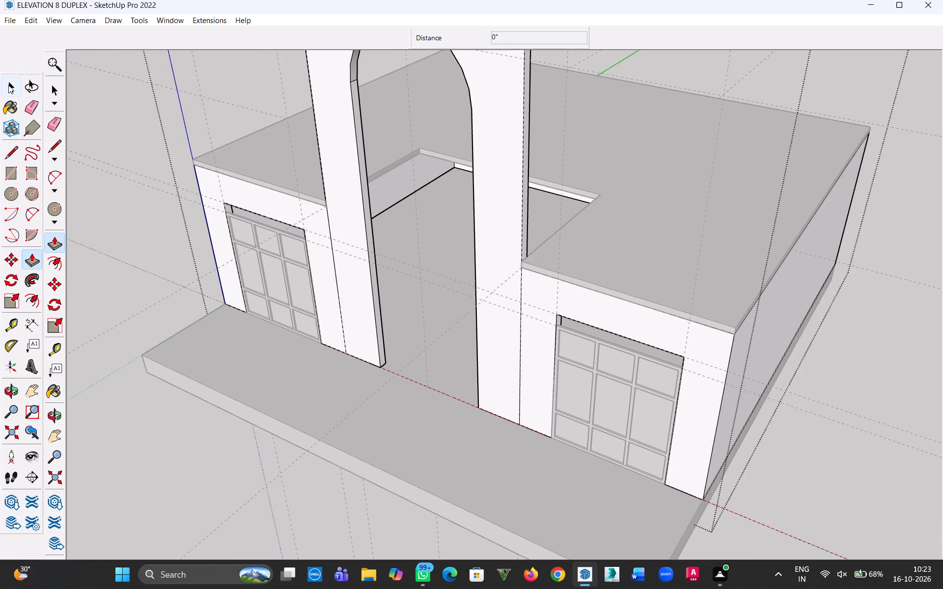
Finish editing the wall group and return to working on the whole model.
{"action": "left_click", "coordinate": [8, 85]}
{"action": "left_click", "coordinate": [447, 250]}
{"action": "middle_click_drag", "start_coordinate": [415, 248], "coordinate": [565, 290]}
{"action": "scroll", "coordinate": [527, 277], "scroll_direction": "down", "scroll_amount": 7}
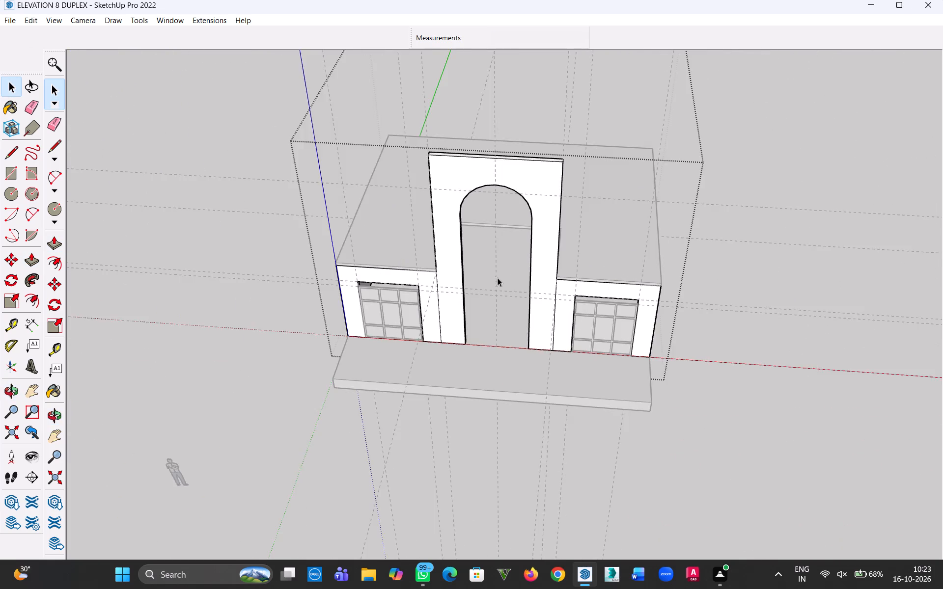
{"action": "middle_click_drag", "start_coordinate": [498, 278], "coordinate": [516, 141]}
{"action": "left_click", "coordinate": [687, 211]}
{"action": "middle_click_drag", "start_coordinate": [489, 247], "coordinate": [528, 313]}
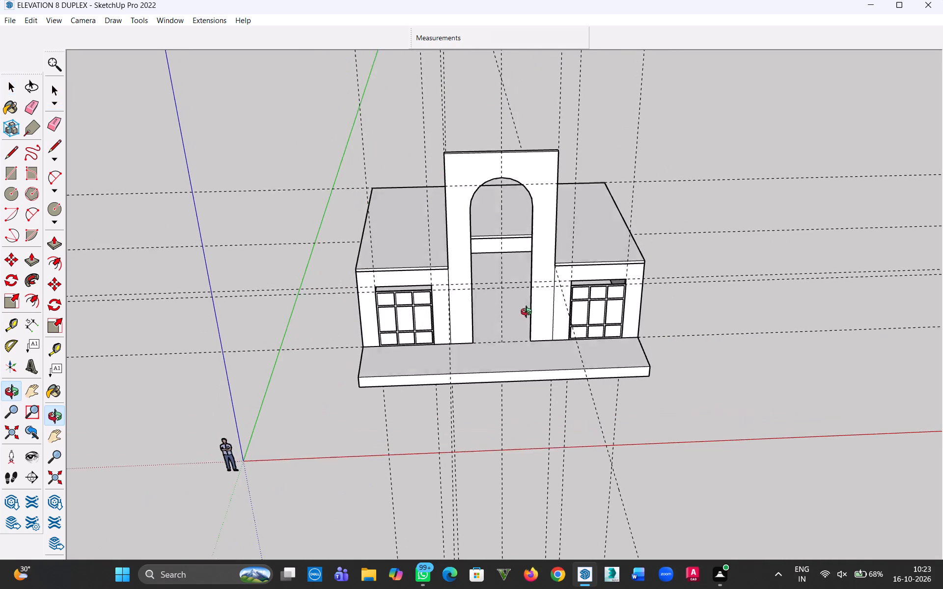
{"action": "middle_click_drag", "start_coordinate": [528, 313], "coordinate": [530, 315]}
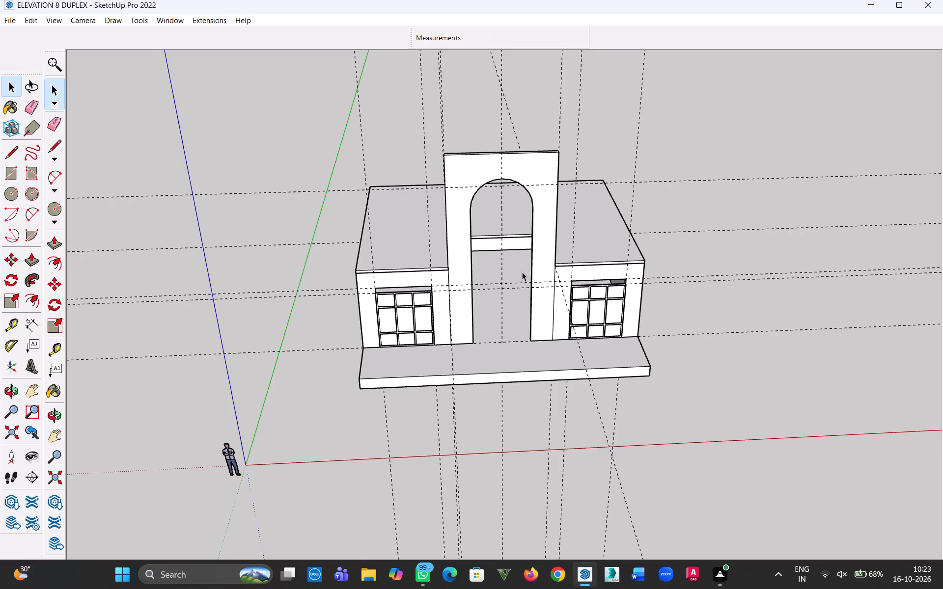
Place a horizontal guide across the portal opening, 2' above the lower window-height guide.
{"action": "scroll", "coordinate": [508, 273], "scroll_direction": "up", "scroll_amount": 6}
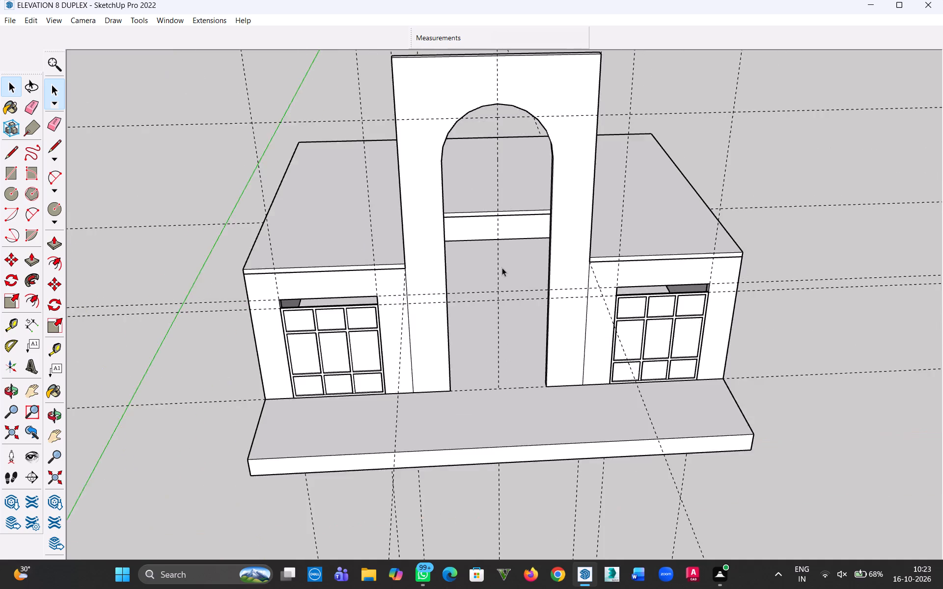
{"action": "scroll", "coordinate": [502, 268], "scroll_direction": "up", "scroll_amount": 3}
{"action": "middle_click_drag", "start_coordinate": [495, 293], "coordinate": [503, 218]}
{"action": "scroll", "coordinate": [503, 218], "scroll_direction": "up", "scroll_amount": 1}
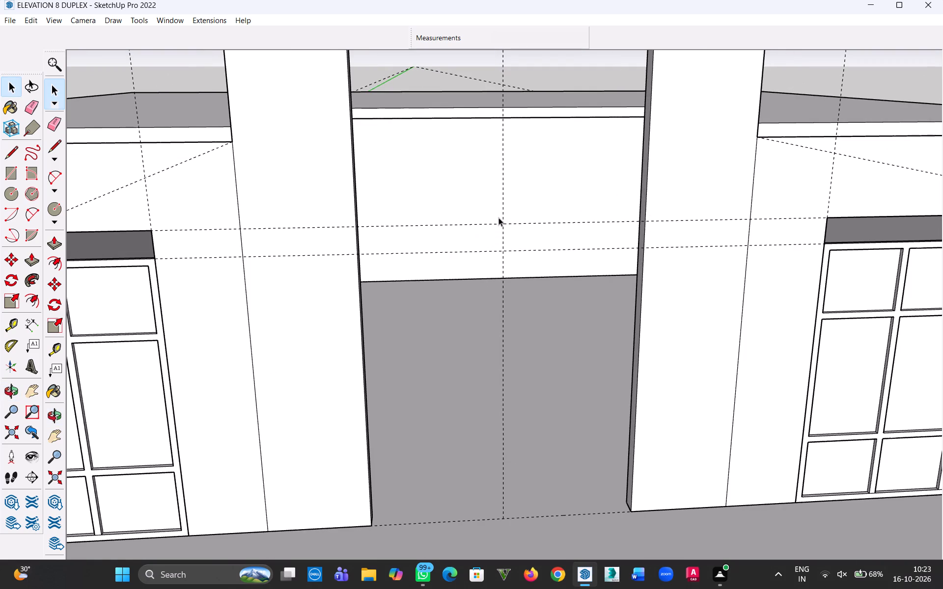
{"action": "key", "text": "t"}
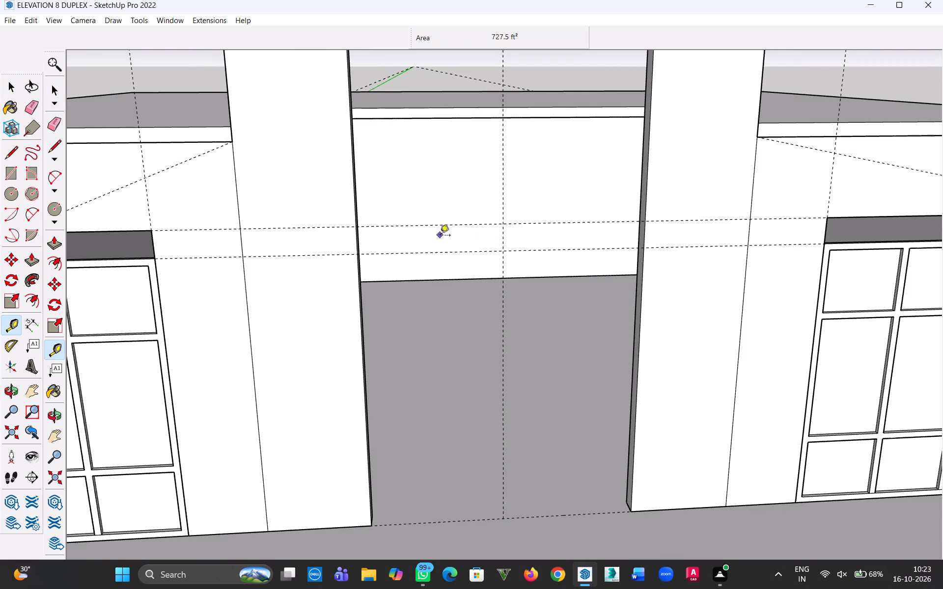
{"action": "left_click", "coordinate": [453, 252]}
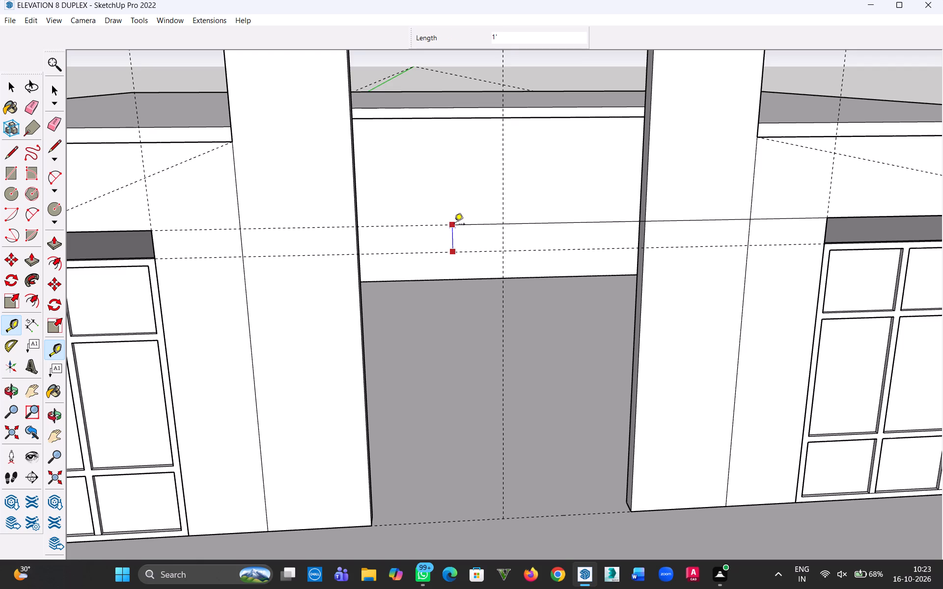
{"action": "type", "text": "2'"}
{"action": "key", "text": "Return"}
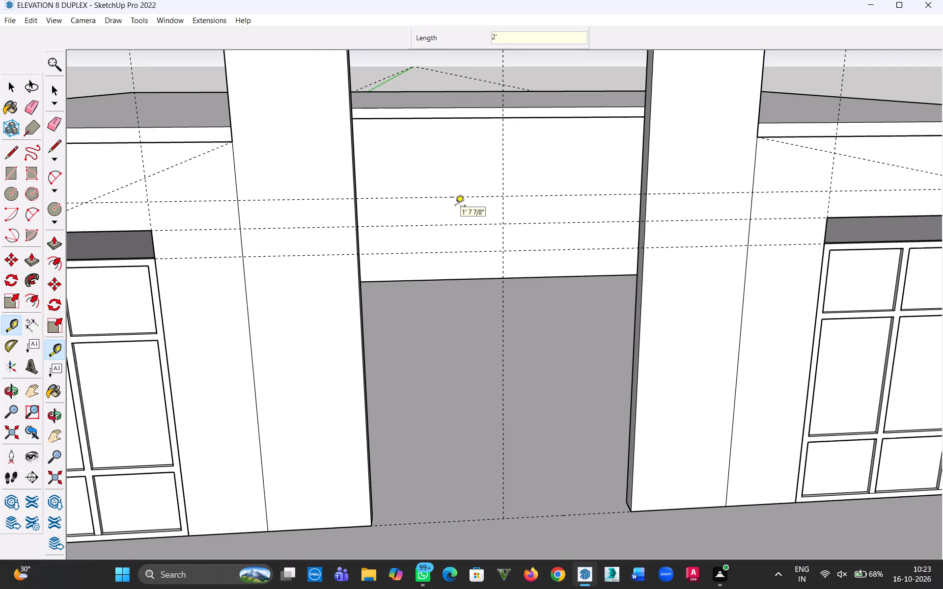
Draw a 10' 6" by 2' rectangle across the portal opening between the new guide and the lower window-height guide.
{"action": "key", "text": "r"}
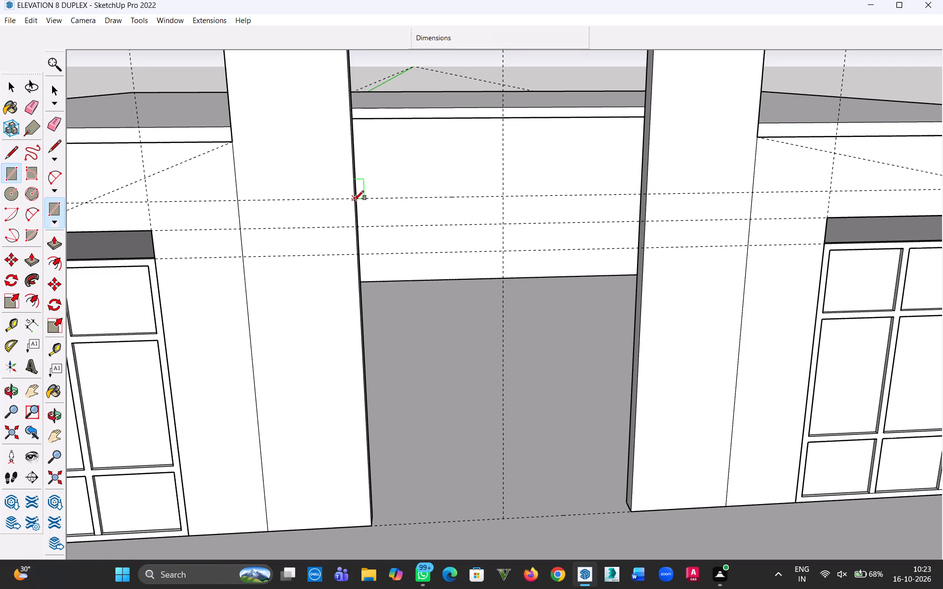
{"action": "left_click", "coordinate": [354, 200]}
{"action": "left_click", "coordinate": [642, 250]}
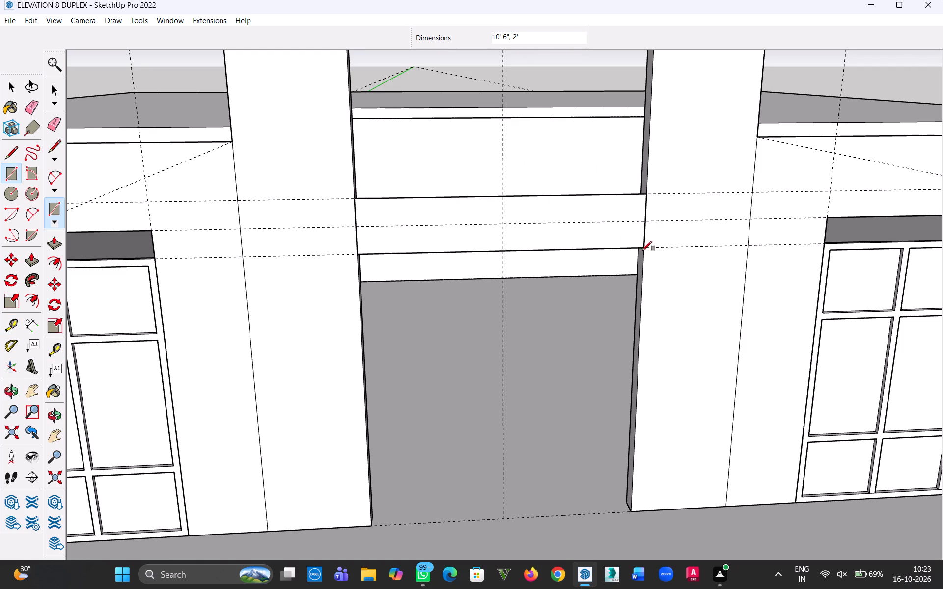
{"action": "left_click", "coordinate": [11, 86]}
Draw an 11' by 10' 6" rectangle filling the portal opening from the band's lower edge down to the floor.
{"action": "scroll", "coordinate": [381, 194], "scroll_direction": "down", "scroll_amount": 4}
{"action": "middle_click_drag", "start_coordinate": [398, 205], "coordinate": [422, 235]}
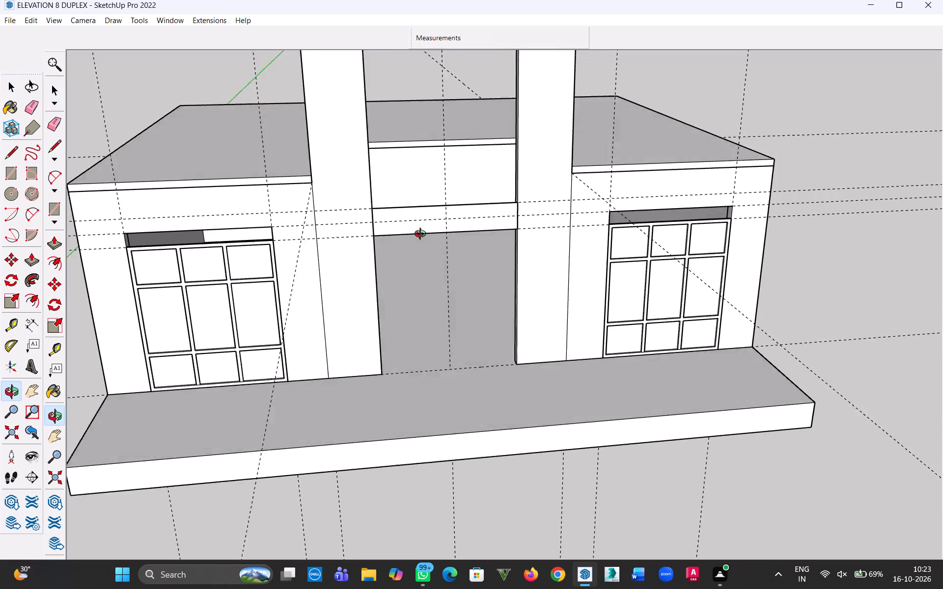
{"action": "middle_click_drag", "start_coordinate": [422, 235], "coordinate": [521, 304]}
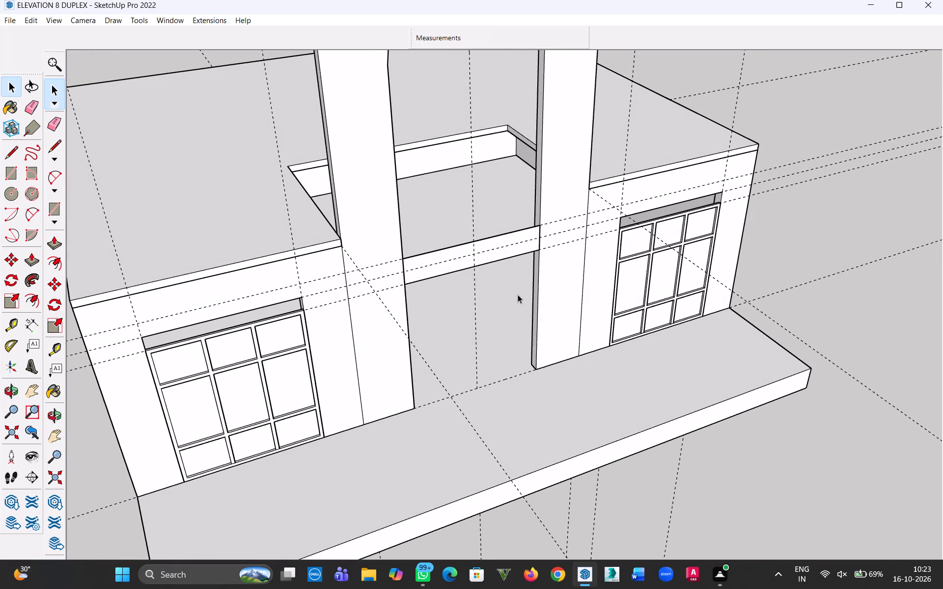
{"action": "middle_click_drag", "start_coordinate": [432, 284], "coordinate": [377, 230]}
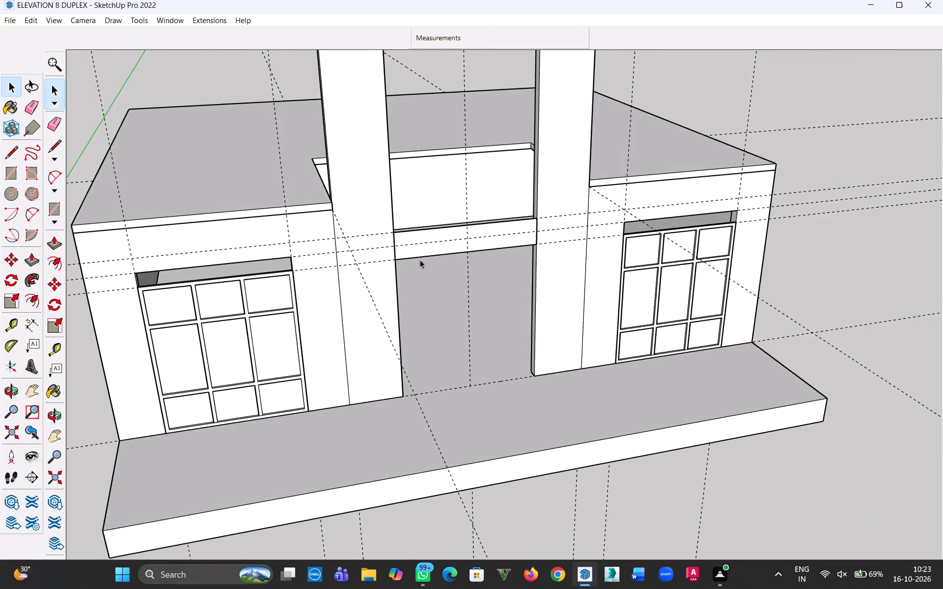
{"action": "scroll", "coordinate": [420, 260], "scroll_direction": "up", "scroll_amount": 4}
{"action": "middle_click_drag", "start_coordinate": [410, 267], "coordinate": [374, 241]}
{"action": "key", "text": "r"}
{"action": "left_click", "coordinate": [345, 232]}
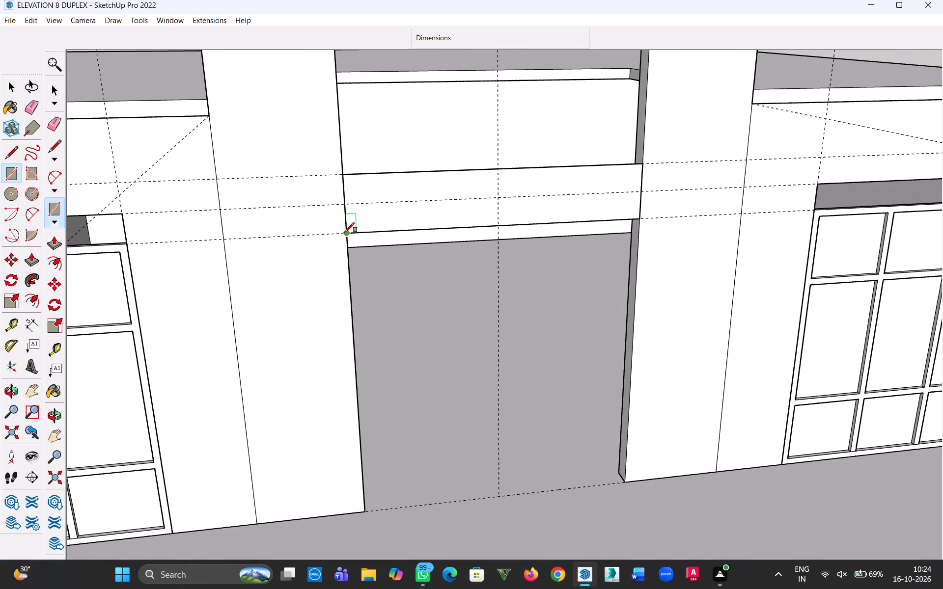
{"action": "left_click", "coordinate": [624, 483]}
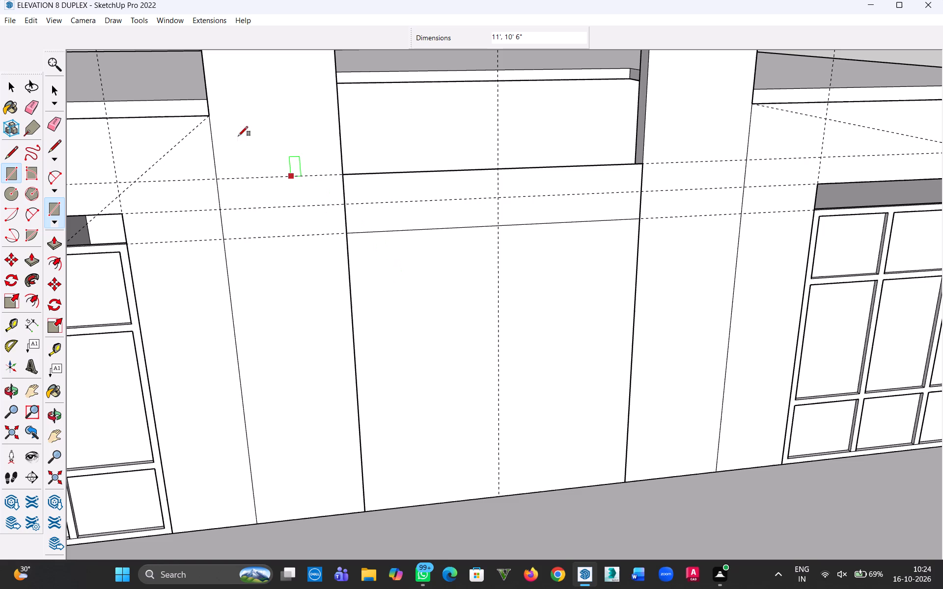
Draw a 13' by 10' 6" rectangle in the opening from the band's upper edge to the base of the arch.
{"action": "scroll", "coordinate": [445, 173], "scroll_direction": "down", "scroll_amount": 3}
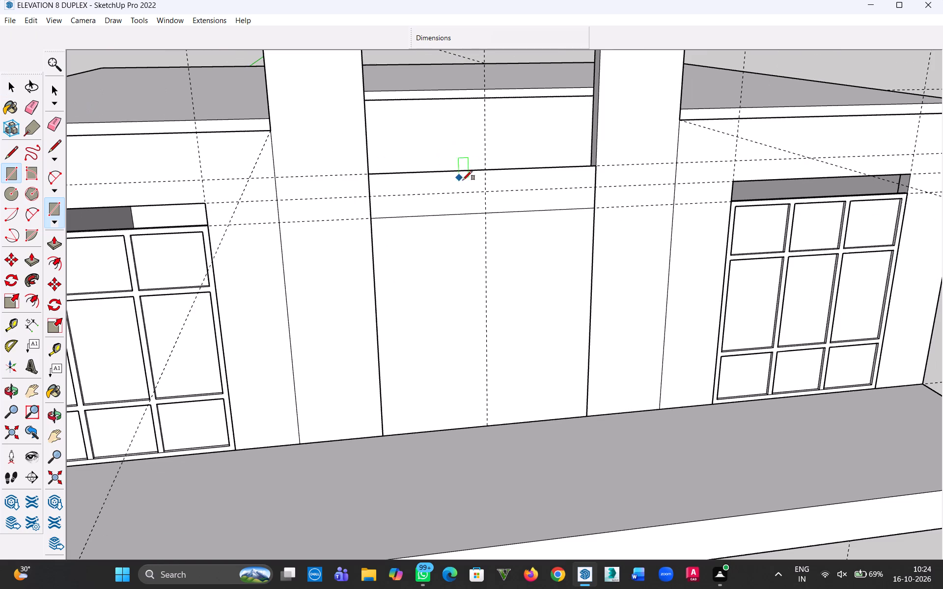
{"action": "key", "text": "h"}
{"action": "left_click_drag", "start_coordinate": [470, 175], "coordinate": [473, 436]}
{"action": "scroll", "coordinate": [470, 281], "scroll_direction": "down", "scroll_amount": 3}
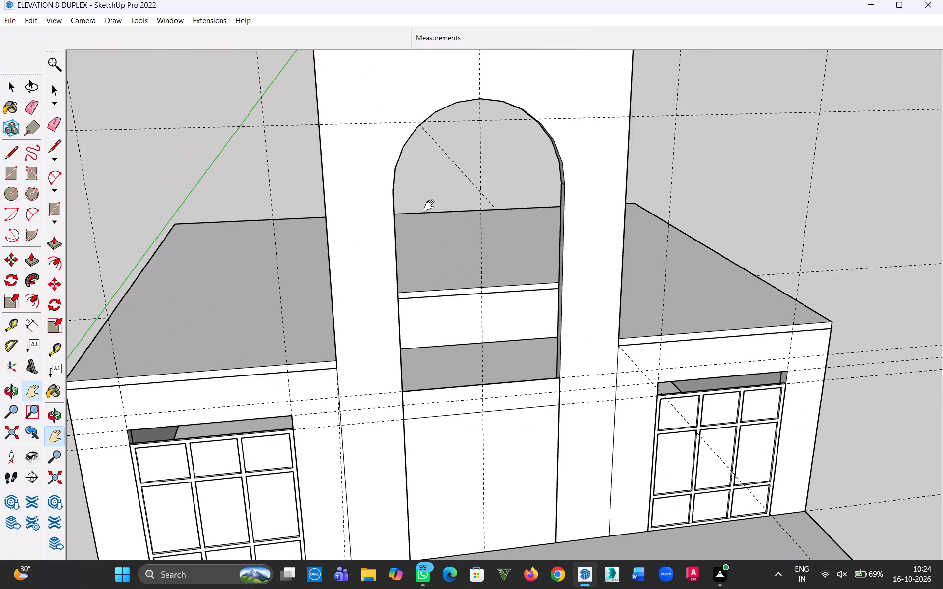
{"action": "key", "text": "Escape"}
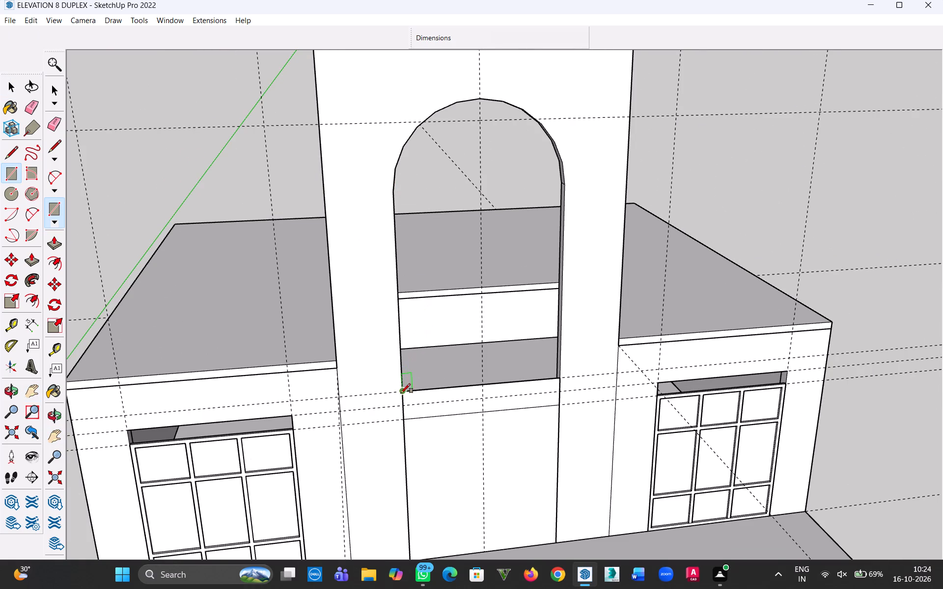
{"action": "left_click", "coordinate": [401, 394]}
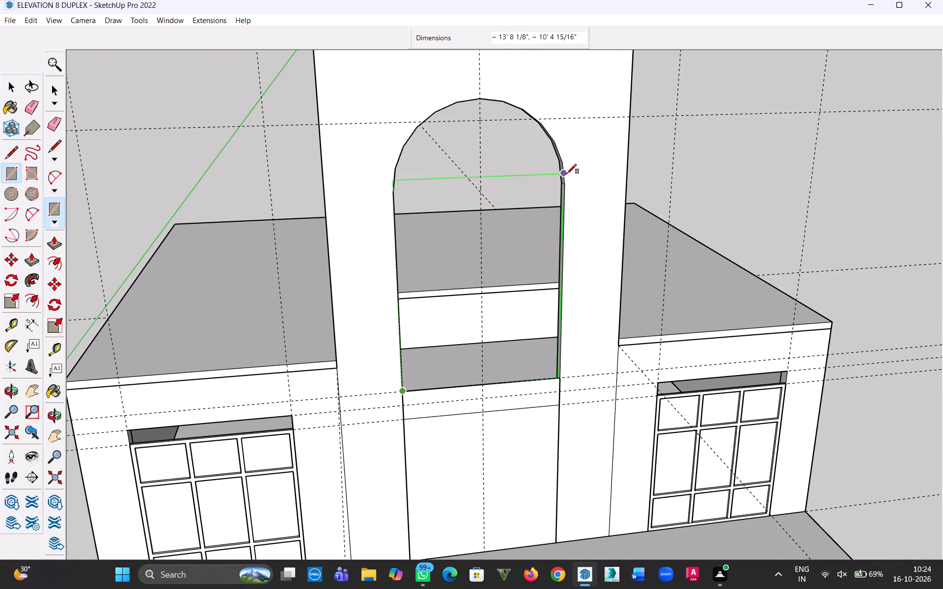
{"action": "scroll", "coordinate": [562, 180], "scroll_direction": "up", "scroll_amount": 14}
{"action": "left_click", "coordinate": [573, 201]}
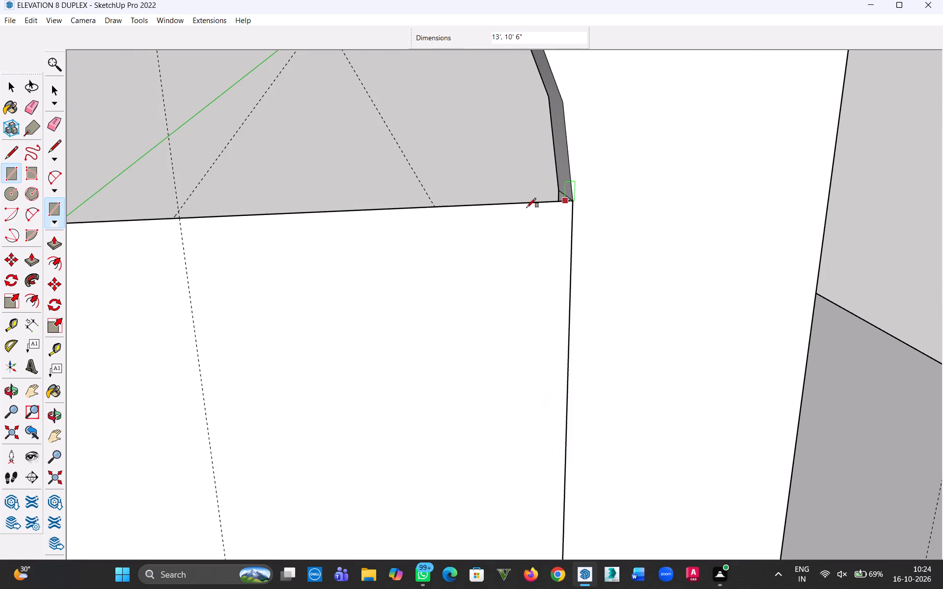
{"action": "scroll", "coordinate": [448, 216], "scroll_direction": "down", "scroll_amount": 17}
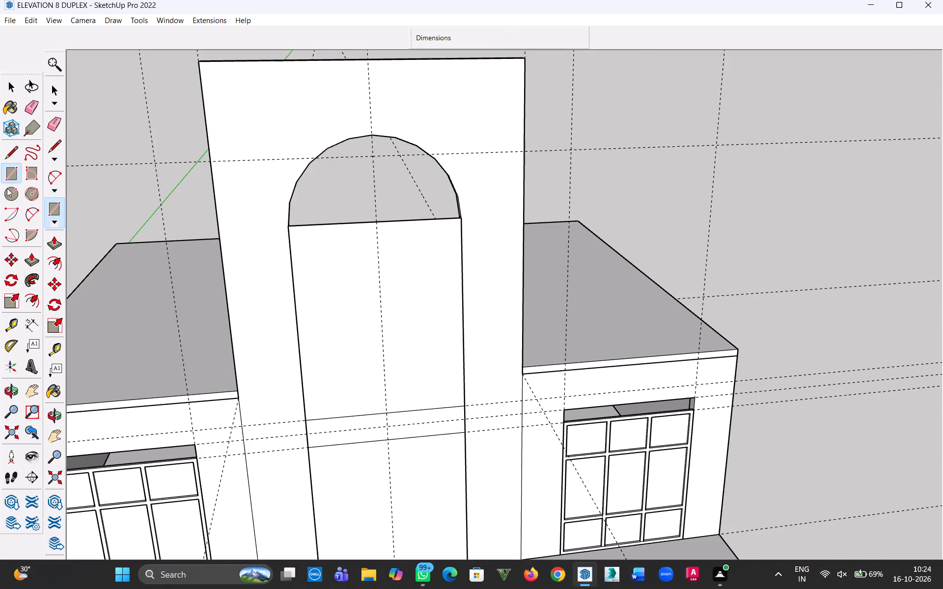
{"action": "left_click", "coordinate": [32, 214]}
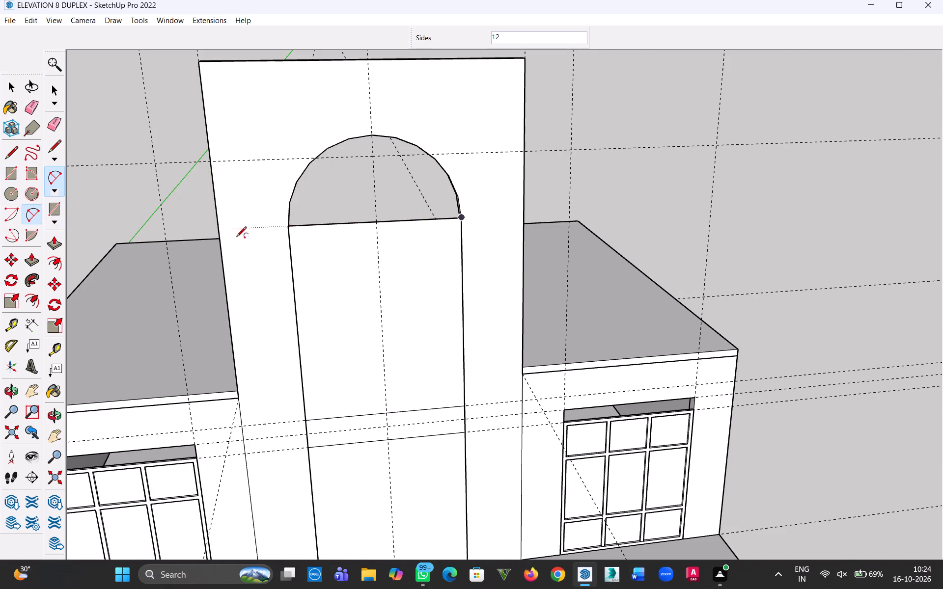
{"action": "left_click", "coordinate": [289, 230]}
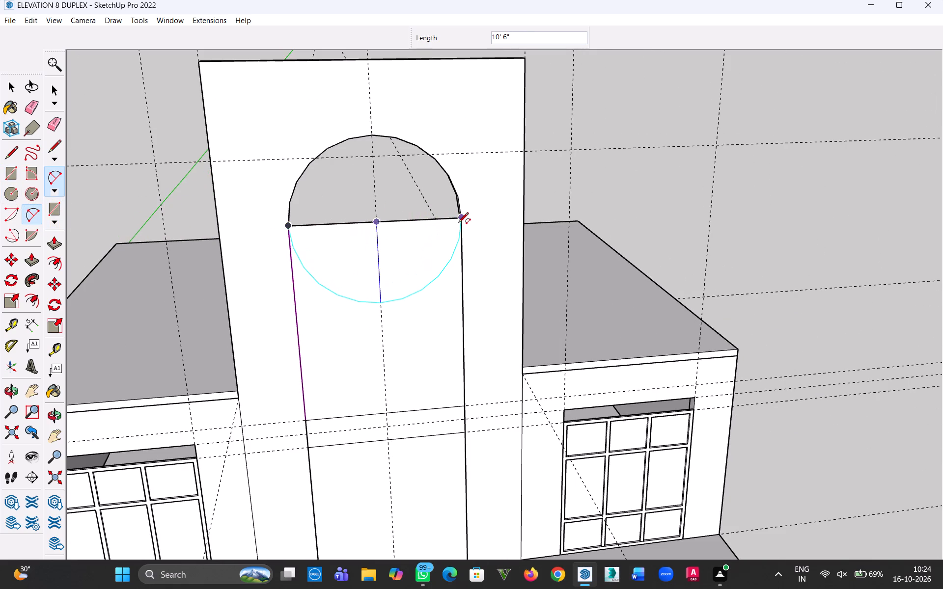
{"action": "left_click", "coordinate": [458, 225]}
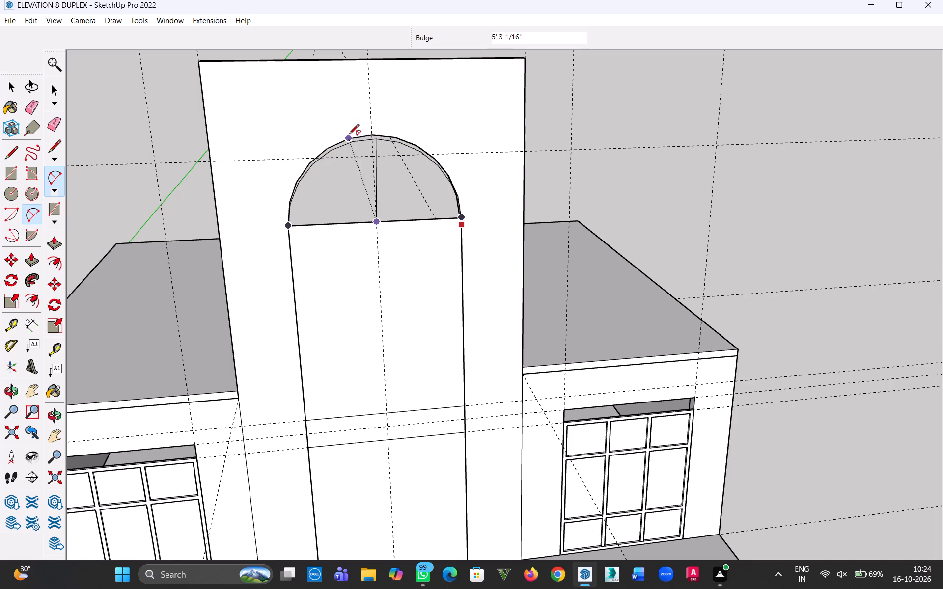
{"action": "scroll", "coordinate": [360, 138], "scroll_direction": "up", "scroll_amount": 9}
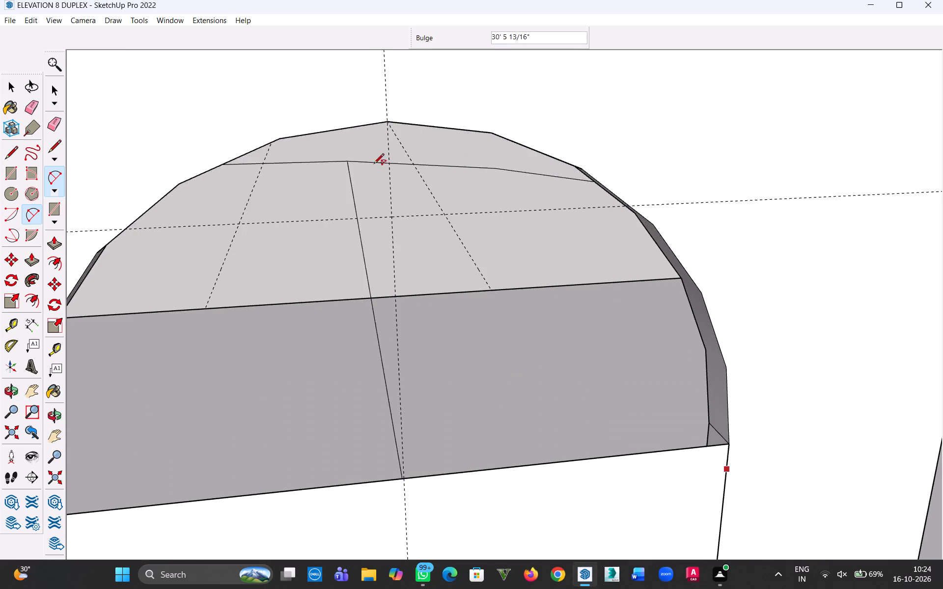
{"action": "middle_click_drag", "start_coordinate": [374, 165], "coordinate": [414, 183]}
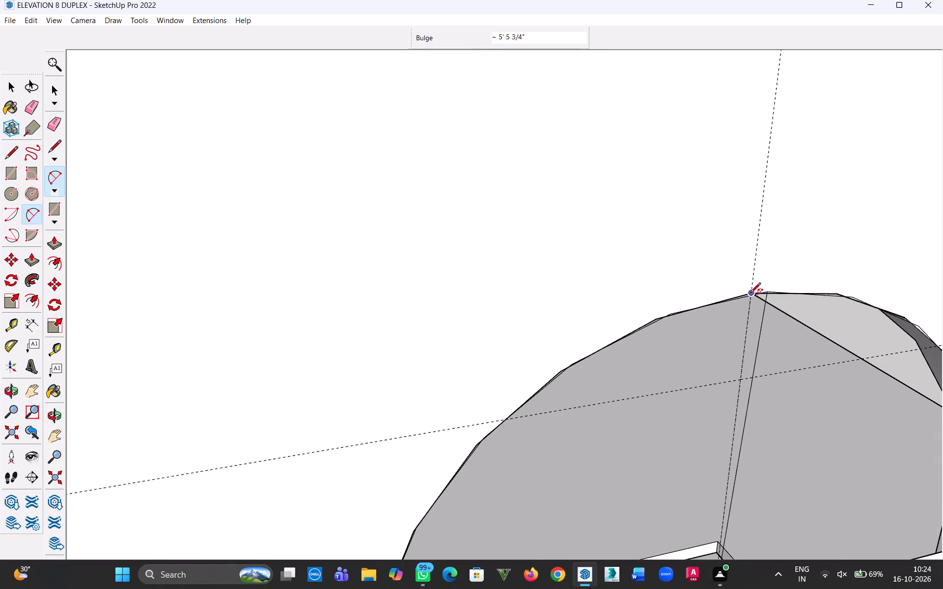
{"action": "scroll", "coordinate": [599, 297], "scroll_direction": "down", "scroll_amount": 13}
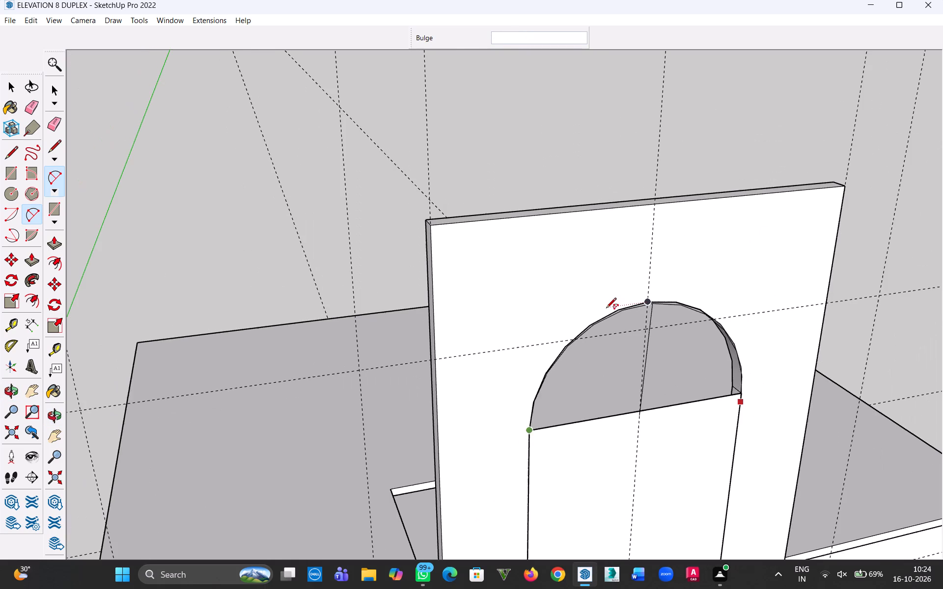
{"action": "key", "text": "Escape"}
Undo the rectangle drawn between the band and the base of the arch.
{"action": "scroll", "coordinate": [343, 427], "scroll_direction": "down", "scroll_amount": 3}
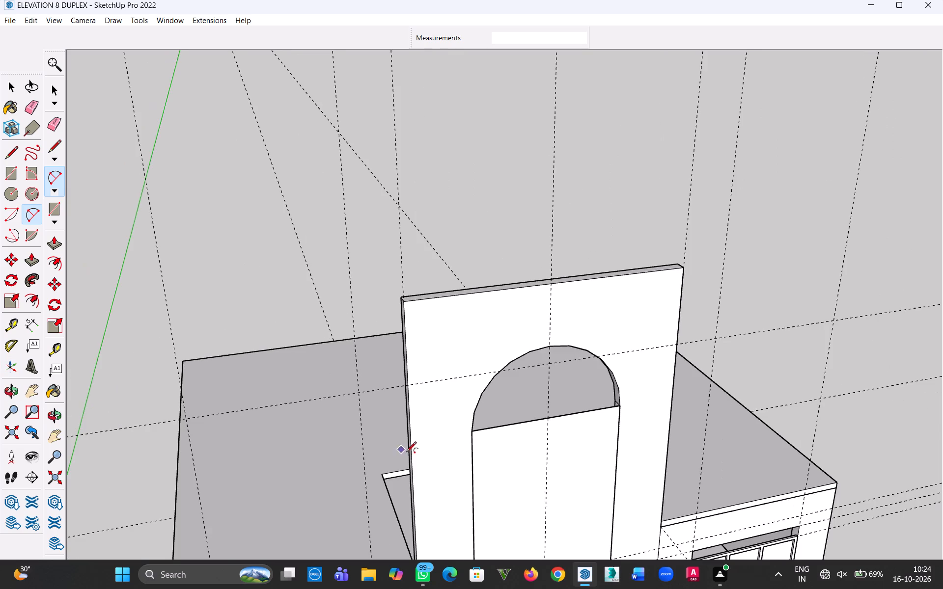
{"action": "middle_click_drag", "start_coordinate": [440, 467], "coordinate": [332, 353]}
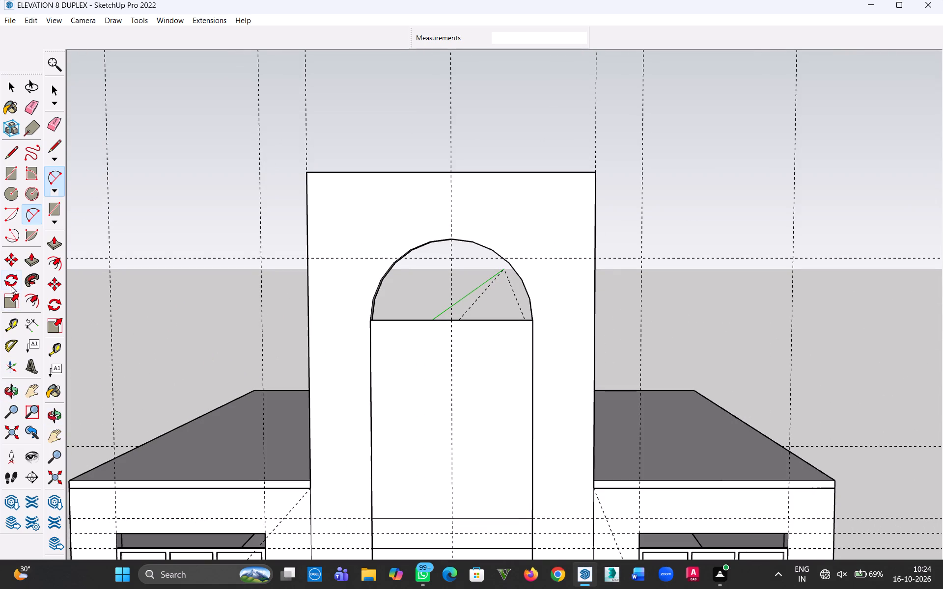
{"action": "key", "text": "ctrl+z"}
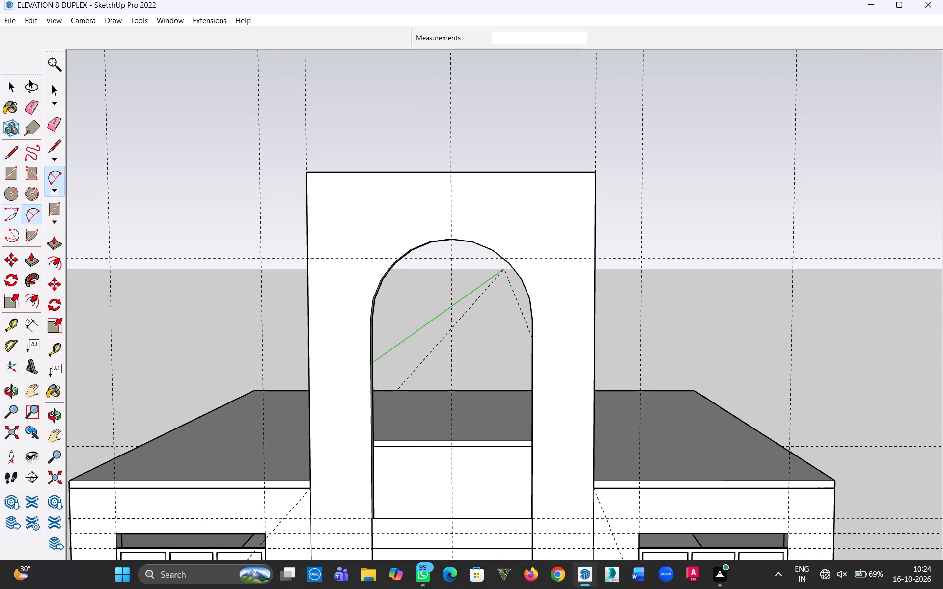
Draw a vertical circle of 5' 3" radius centred at the base of the arch, reaching the arch's crown.
{"action": "left_click", "coordinate": [13, 198]}
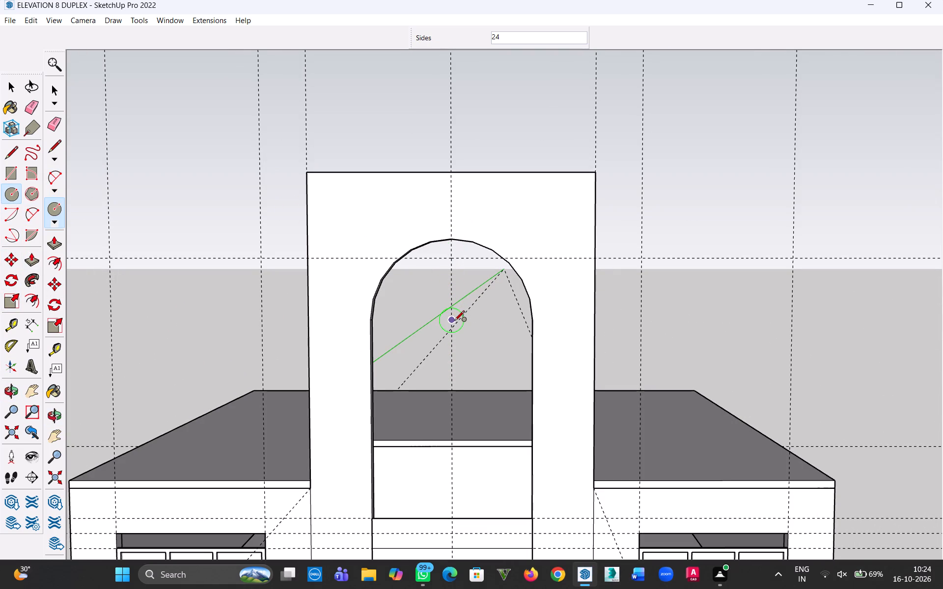
{"action": "left_click", "coordinate": [453, 323]}
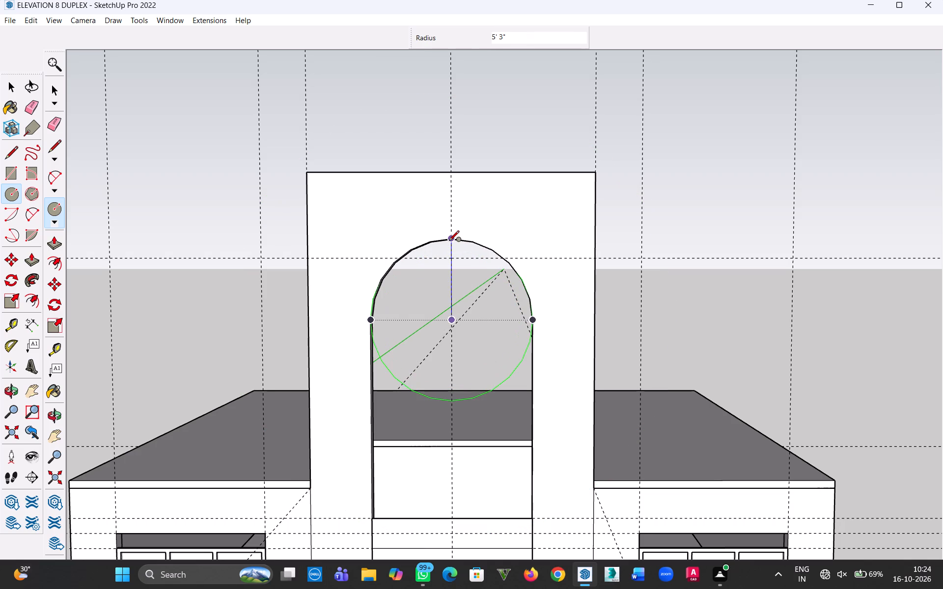
{"action": "left_click", "coordinate": [448, 242]}
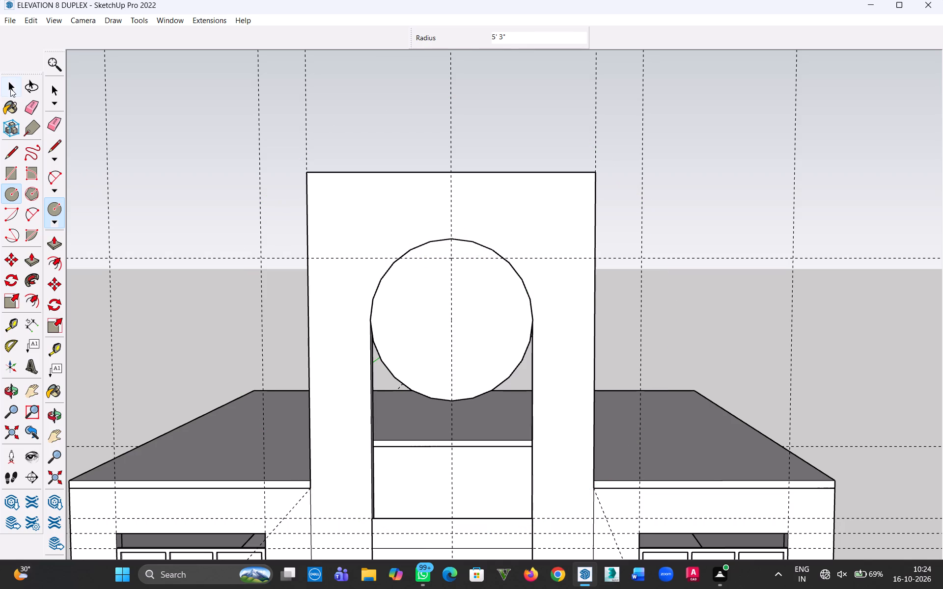
{"action": "left_click", "coordinate": [12, 90]}
Draw a 10' 6" horizontal line across the circle's diameter, joining the two ends of the arch.
{"action": "key", "text": "l"}
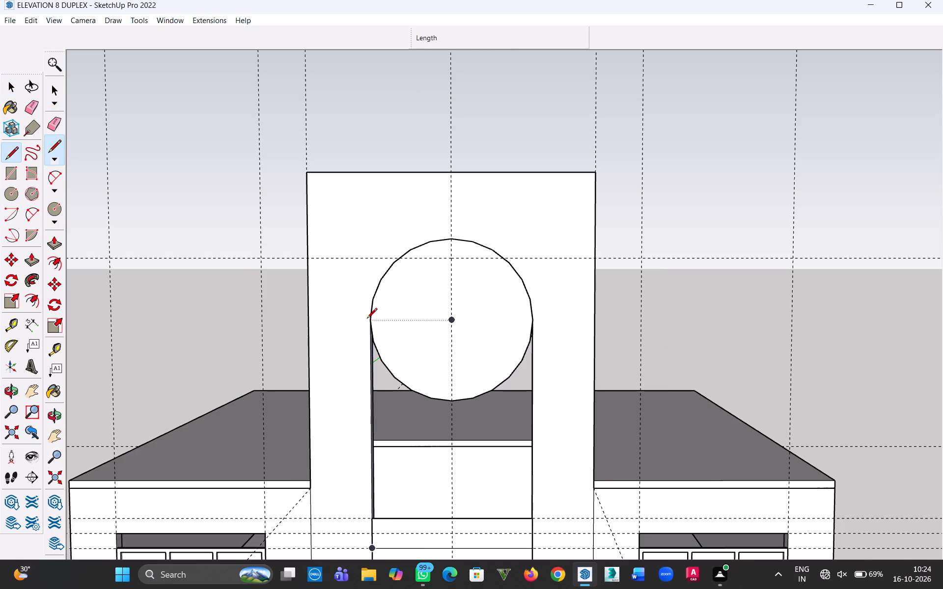
{"action": "left_click", "coordinate": [370, 322]}
{"action": "left_click", "coordinate": [531, 317]}
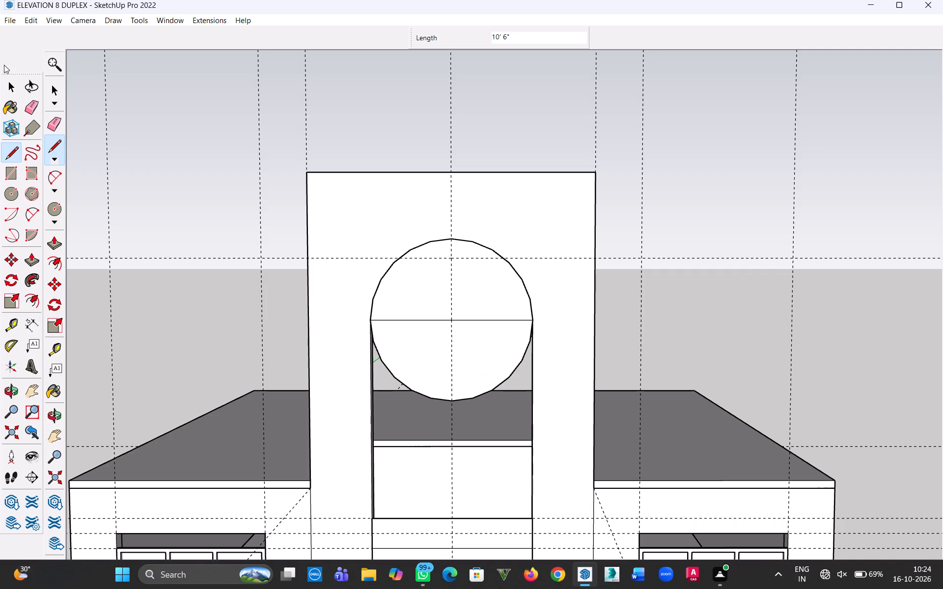
{"action": "left_click", "coordinate": [15, 86]}
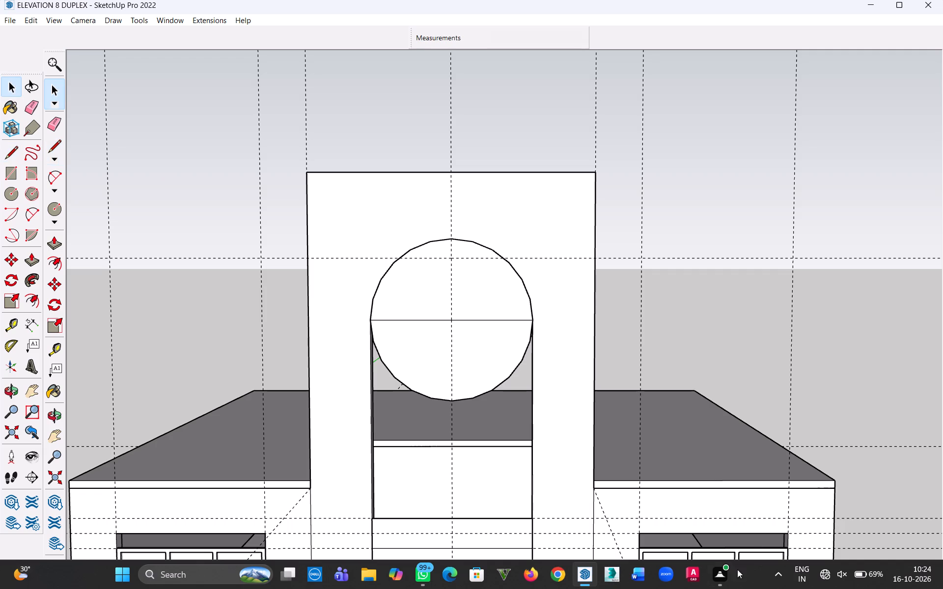
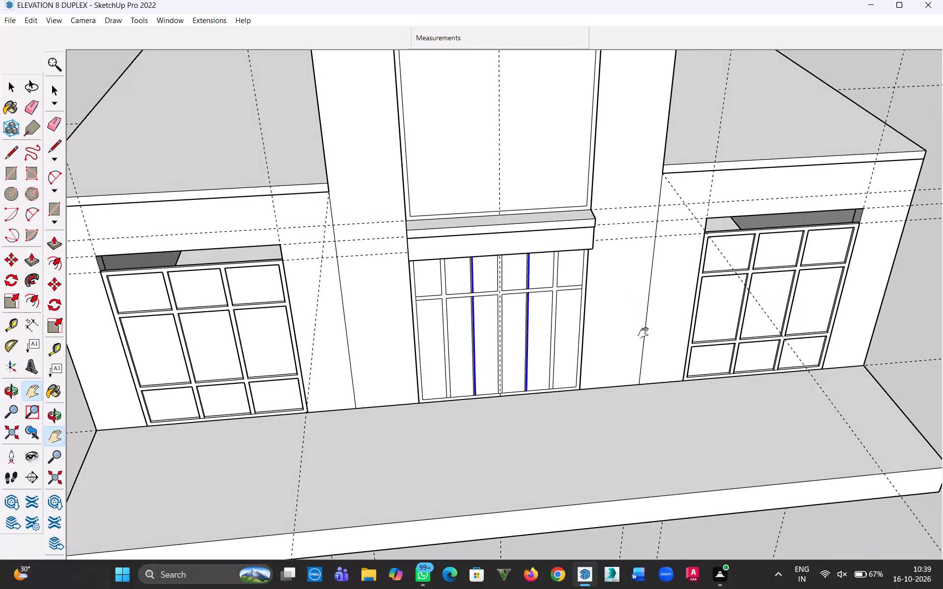
Erase the extra line inside the mullion right of centre in the grid below the band, above and below the crossbar.
{"action": "scroll", "coordinate": [574, 308], "scroll_direction": "up", "scroll_amount": 9}
{"action": "scroll", "coordinate": [506, 363], "scroll_direction": "up", "scroll_amount": 5}
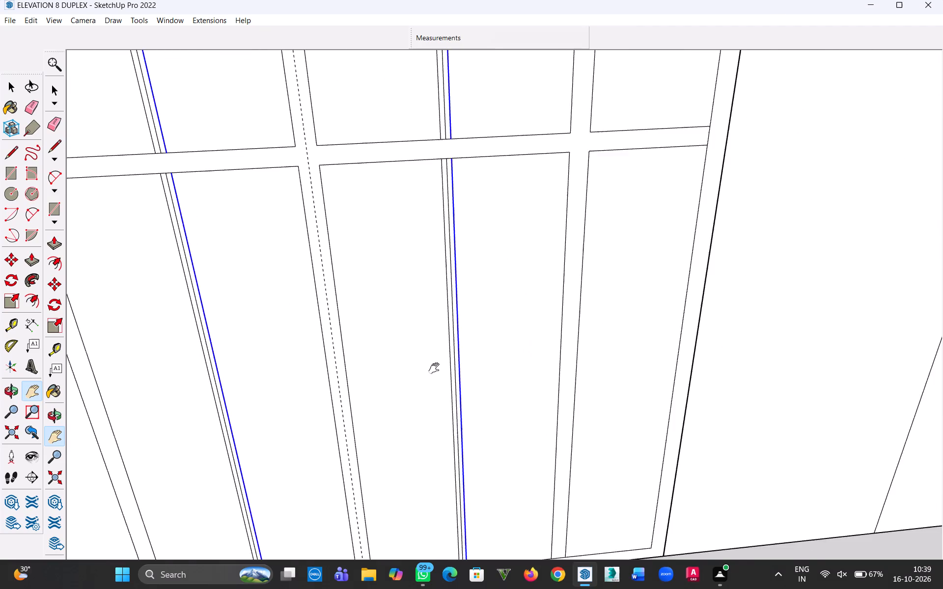
{"action": "scroll", "coordinate": [436, 369], "scroll_direction": "up", "scroll_amount": 3}
{"action": "scroll", "coordinate": [451, 294], "scroll_direction": "down", "scroll_amount": 4}
{"action": "key", "text": "h"}
{"action": "left_click_drag", "start_coordinate": [457, 285], "coordinate": [508, 453]}
{"action": "scroll", "coordinate": [512, 317], "scroll_direction": "up", "scroll_amount": 6}
{"action": "key", "text": "Escape"}
{"action": "scroll", "coordinate": [511, 316], "scroll_direction": "up", "scroll_amount": 11}
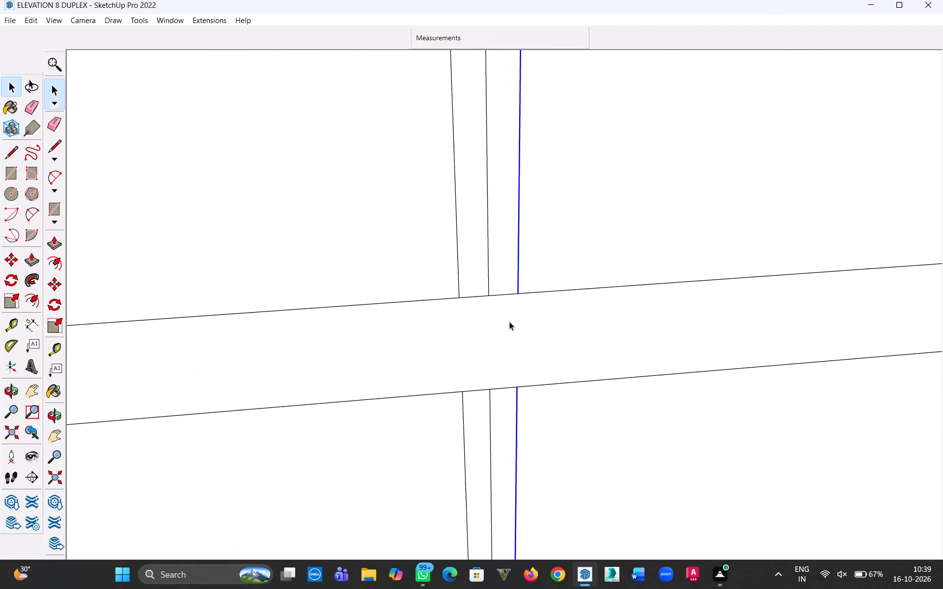
{"action": "key", "text": "e"}
{"action": "left_click_drag", "start_coordinate": [496, 285], "coordinate": [485, 287]}
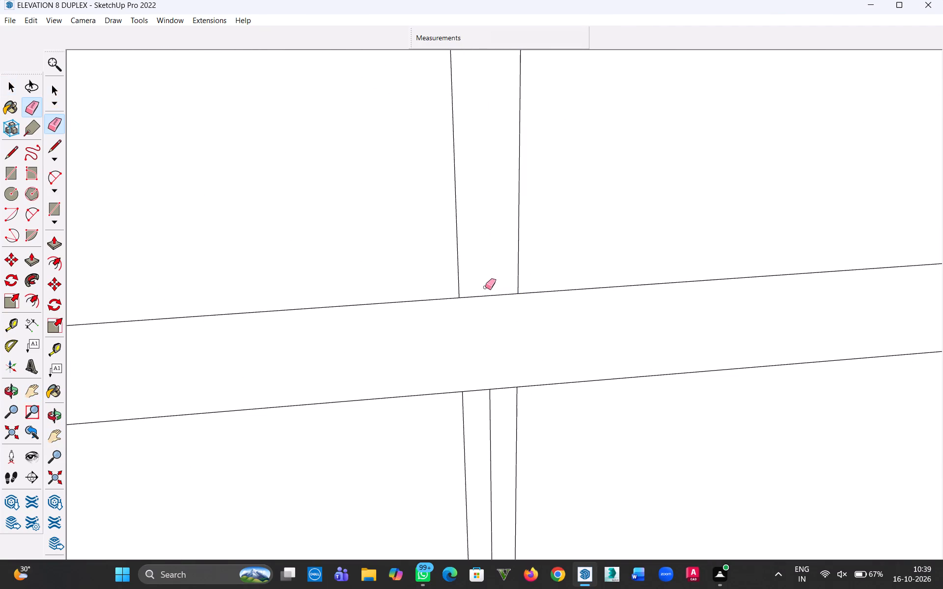
{"action": "left_click_drag", "start_coordinate": [490, 291], "coordinate": [491, 408]}
{"action": "scroll", "coordinate": [480, 369], "scroll_direction": "down", "scroll_amount": 10}
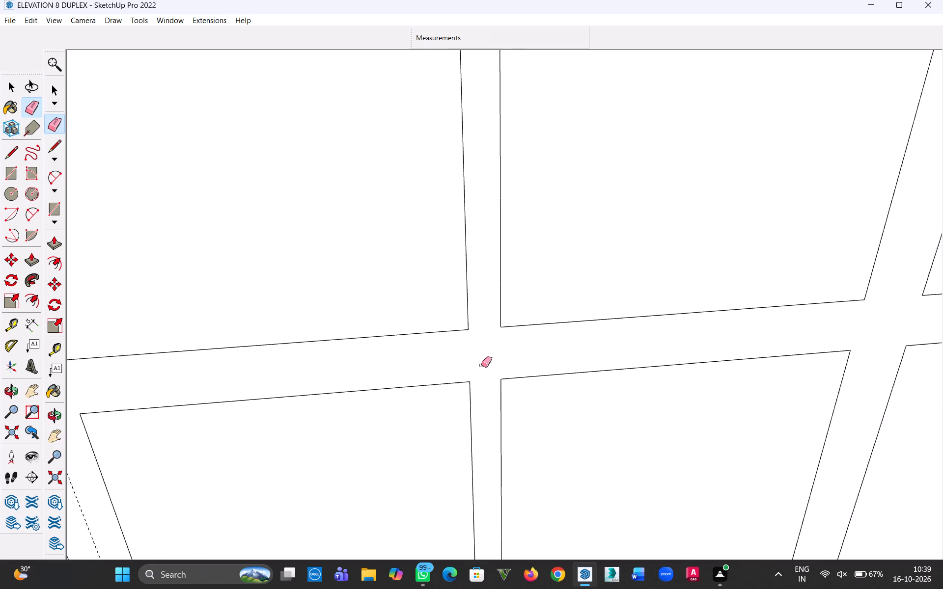
{"action": "scroll", "coordinate": [481, 365], "scroll_direction": "down", "scroll_amount": 11}
{"action": "scroll", "coordinate": [381, 373], "scroll_direction": "up", "scroll_amount": 7}
{"action": "scroll", "coordinate": [285, 374], "scroll_direction": "down", "scroll_amount": 7}
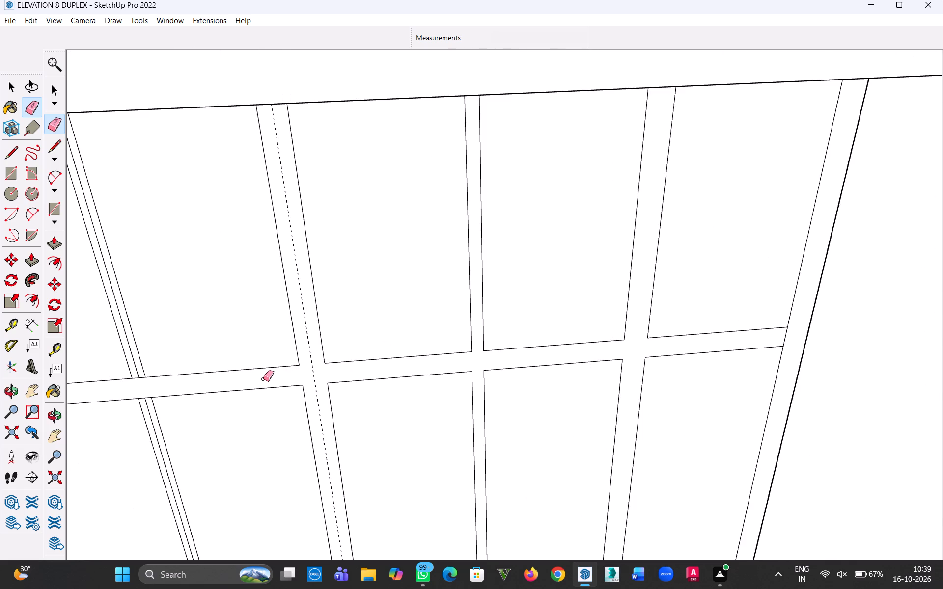
Erase the extra line inside the mullion left of centre in the same grid, above and below the crossbar.
{"action": "key", "text": "h"}
{"action": "left_click_drag", "start_coordinate": [259, 379], "coordinate": [592, 407]}
{"action": "scroll", "coordinate": [526, 416], "scroll_direction": "up", "scroll_amount": 13}
{"action": "key", "text": "Escape"}
{"action": "left_click_drag", "start_coordinate": [444, 363], "coordinate": [439, 365]}
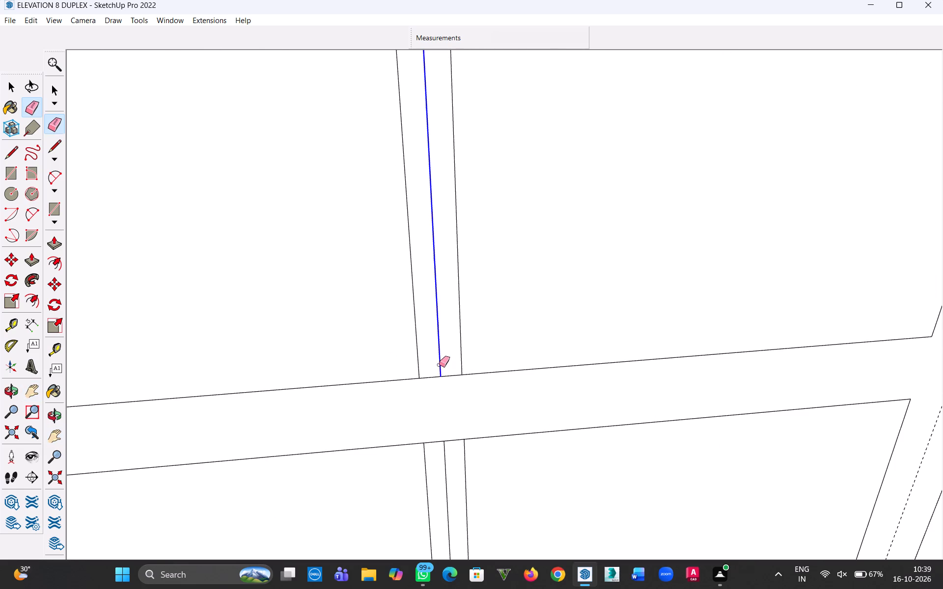
{"action": "left_click_drag", "start_coordinate": [439, 365], "coordinate": [448, 455]}
{"action": "left_click_drag", "start_coordinate": [448, 455], "coordinate": [450, 436]}
{"action": "scroll", "coordinate": [521, 401], "scroll_direction": "down", "scroll_amount": 20}
{"action": "scroll", "coordinate": [521, 401], "scroll_direction": "down", "scroll_amount": 1}
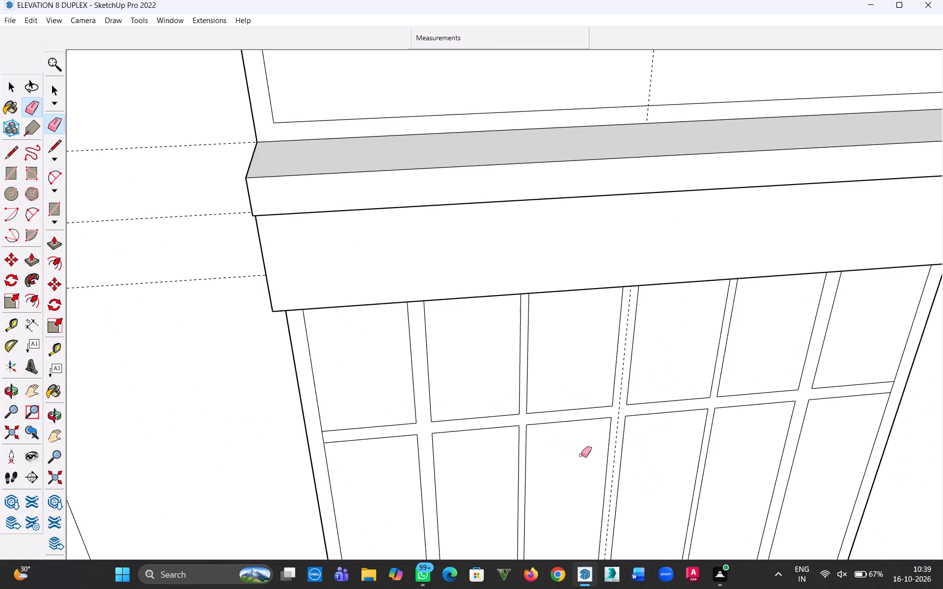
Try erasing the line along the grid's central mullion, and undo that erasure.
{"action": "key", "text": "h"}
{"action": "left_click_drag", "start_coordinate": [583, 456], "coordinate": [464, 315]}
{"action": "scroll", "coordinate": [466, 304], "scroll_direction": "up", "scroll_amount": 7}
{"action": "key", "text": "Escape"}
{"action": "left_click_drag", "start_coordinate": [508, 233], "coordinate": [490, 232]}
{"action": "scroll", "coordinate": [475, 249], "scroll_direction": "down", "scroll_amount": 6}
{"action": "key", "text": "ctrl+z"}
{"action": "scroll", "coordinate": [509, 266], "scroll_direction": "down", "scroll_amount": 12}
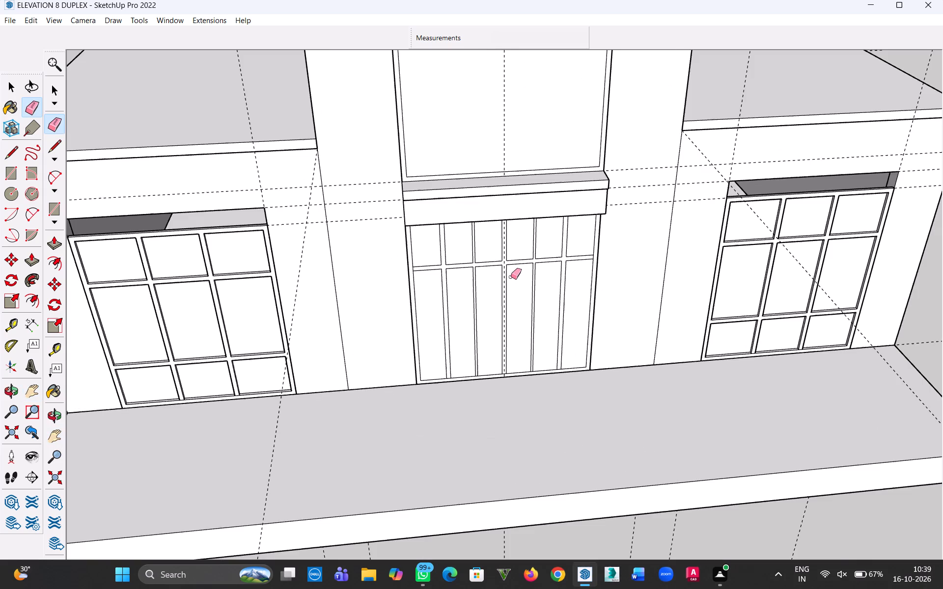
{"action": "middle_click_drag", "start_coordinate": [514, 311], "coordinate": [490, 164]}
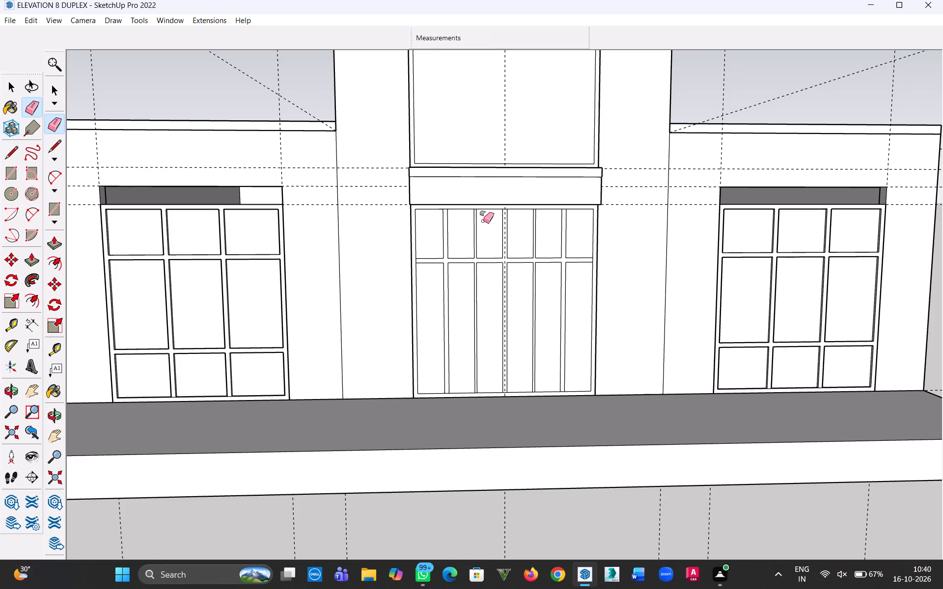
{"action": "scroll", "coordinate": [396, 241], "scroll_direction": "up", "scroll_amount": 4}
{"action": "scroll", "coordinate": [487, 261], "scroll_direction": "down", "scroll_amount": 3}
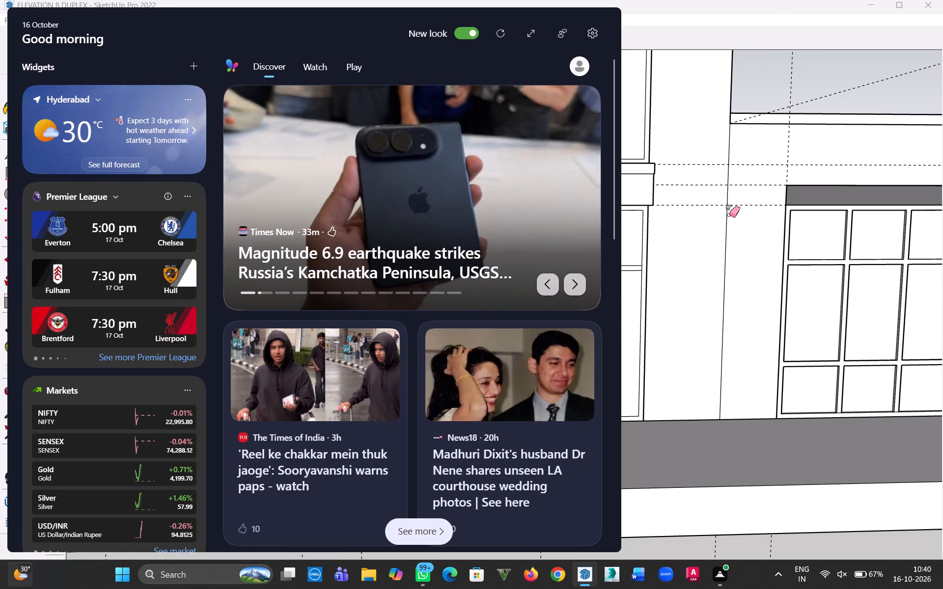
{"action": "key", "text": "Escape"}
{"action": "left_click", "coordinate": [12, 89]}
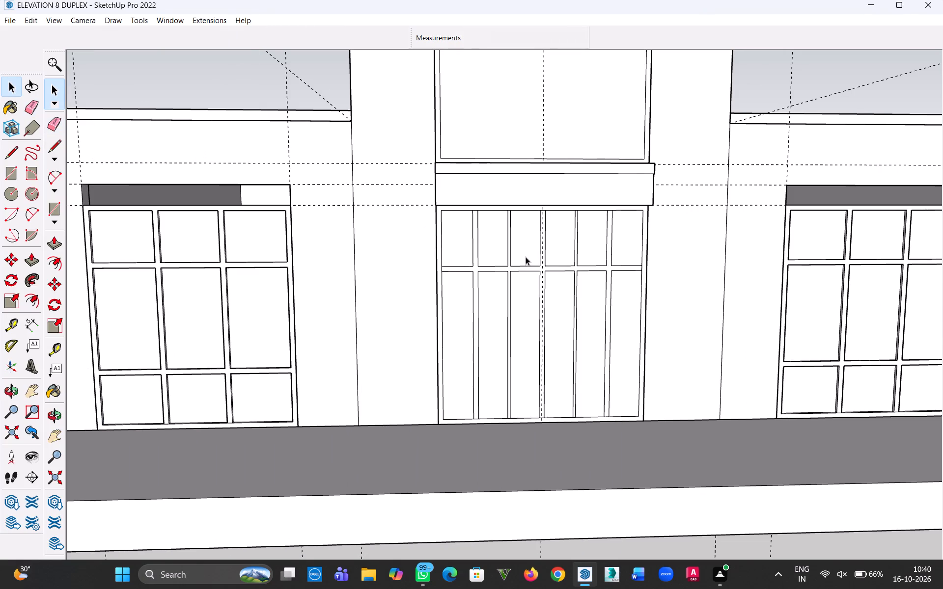
Offset the arched panel's outline above the band inward by 1' 6 1/2", in line with the first mullion of the grid below.
{"action": "middle_click_drag", "start_coordinate": [533, 256], "coordinate": [527, 395]}
{"action": "scroll", "coordinate": [510, 192], "scroll_direction": "up", "scroll_amount": 3}
{"action": "middle_click_drag", "start_coordinate": [496, 205], "coordinate": [501, 141]}
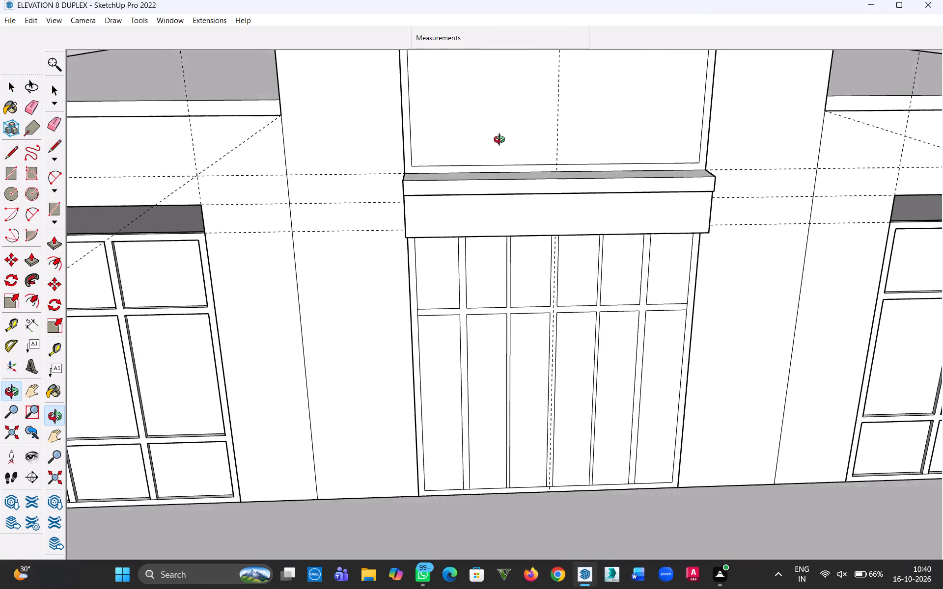
{"action": "middle_click_drag", "start_coordinate": [501, 141], "coordinate": [502, 136]}
{"action": "scroll", "coordinate": [503, 135], "scroll_direction": "up", "scroll_amount": 1}
{"action": "scroll", "coordinate": [490, 151], "scroll_direction": "down", "scroll_amount": 4}
{"action": "key", "text": "h"}
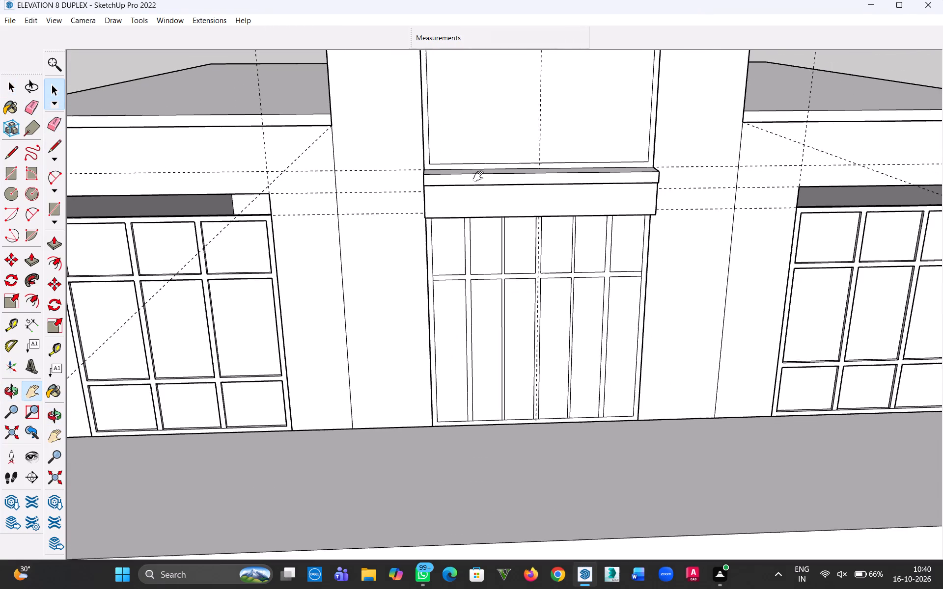
{"action": "left_click_drag", "start_coordinate": [479, 179], "coordinate": [462, 441]}
{"action": "middle_click_drag", "start_coordinate": [501, 322], "coordinate": [508, 232]}
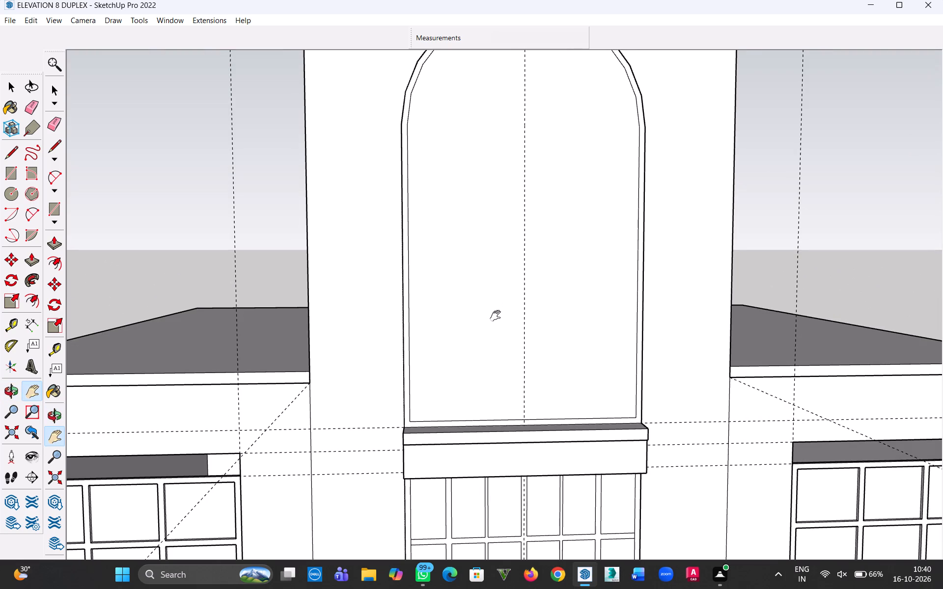
{"action": "key", "text": "Escape"}
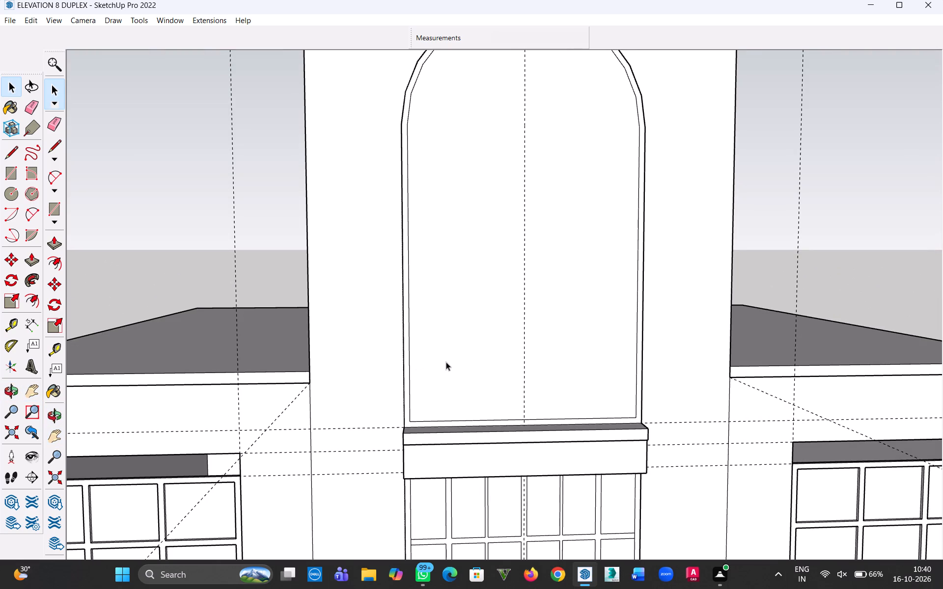
{"action": "key", "text": "o"}
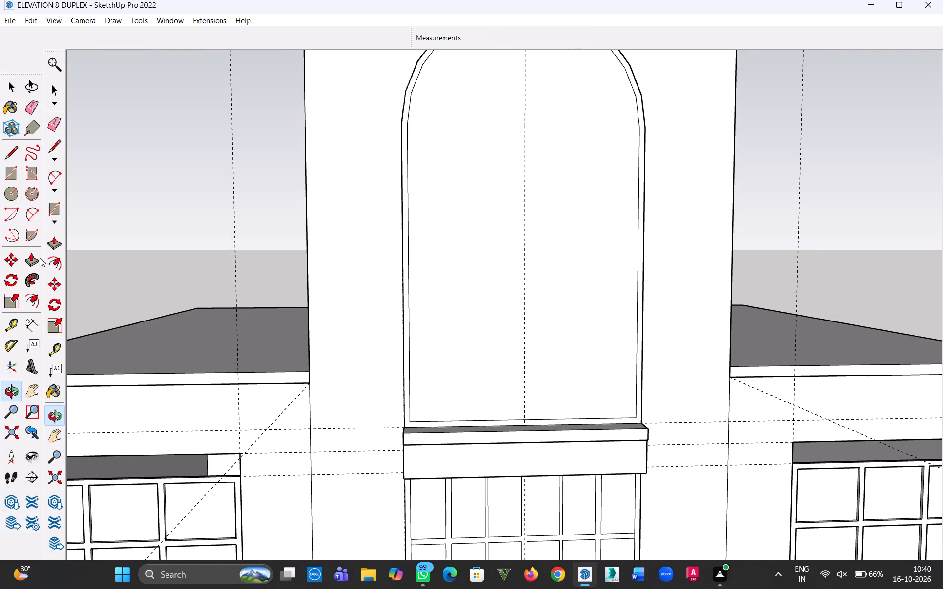
{"action": "left_click", "coordinate": [31, 301]}
{"action": "left_click", "coordinate": [457, 336]}
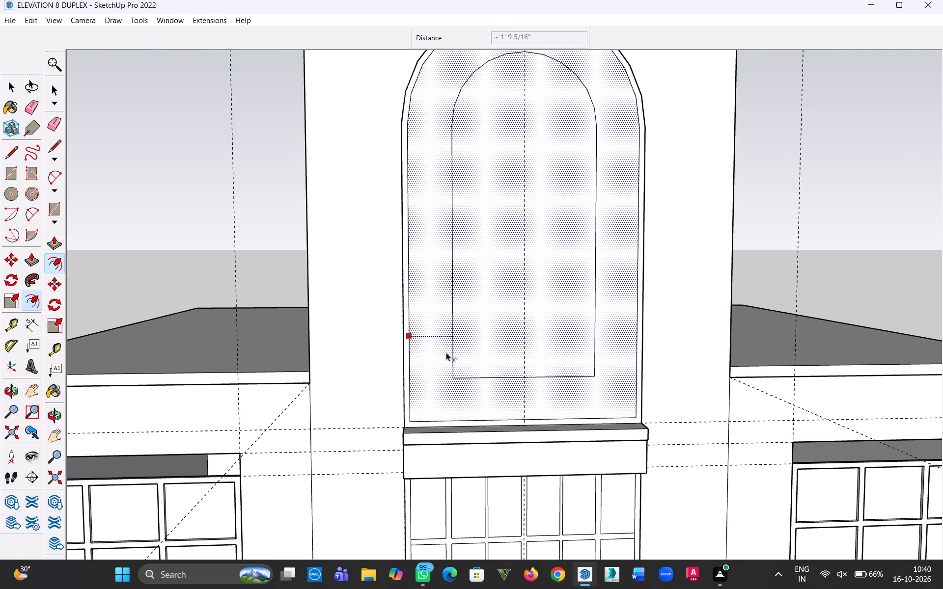
{"action": "left_click", "coordinate": [446, 488]}
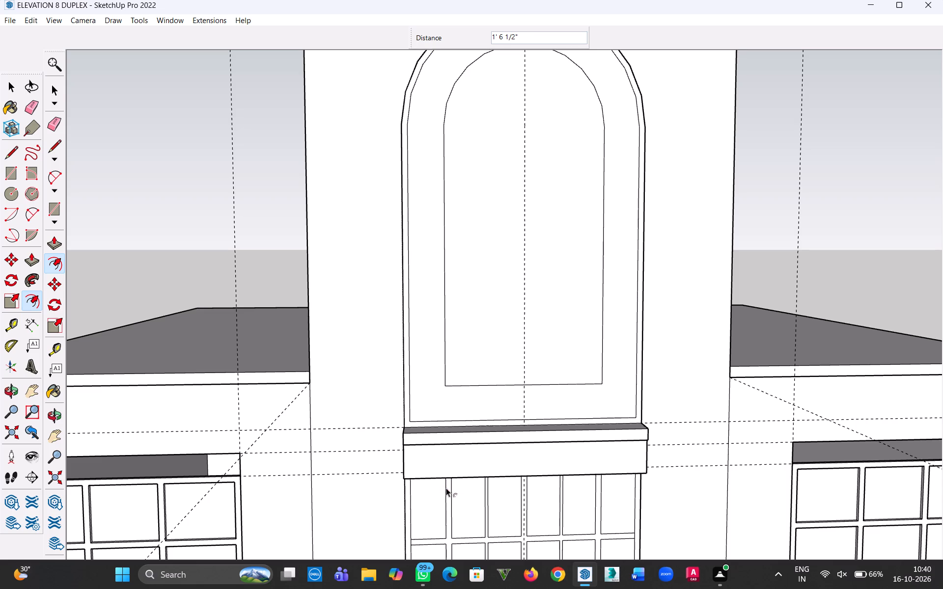
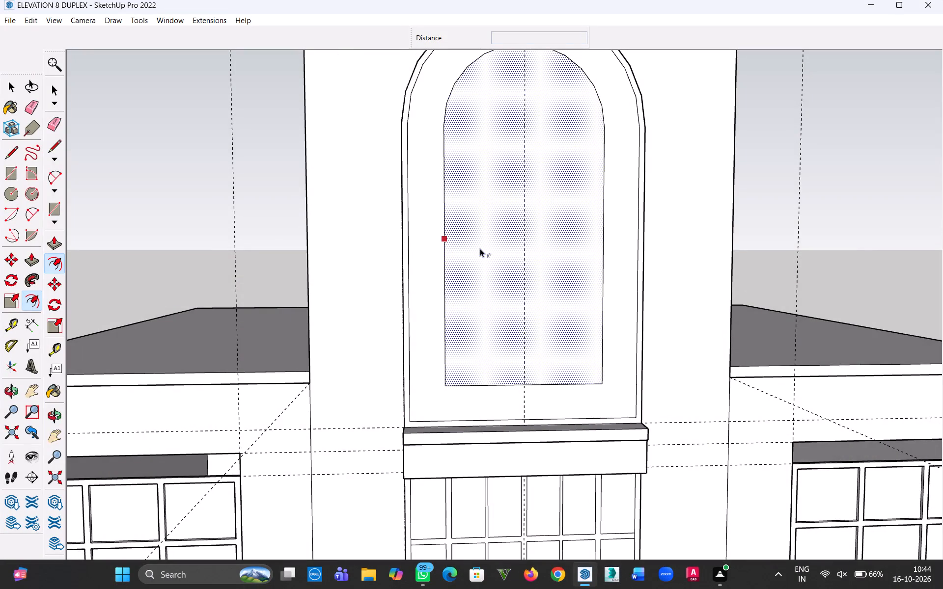
Offset the innermost arched outline inward three times, about 3", 1' 5 3/4" and 1 1/2", in line with the mullion edges of the grid below.
{"action": "left_click", "coordinate": [446, 285]}
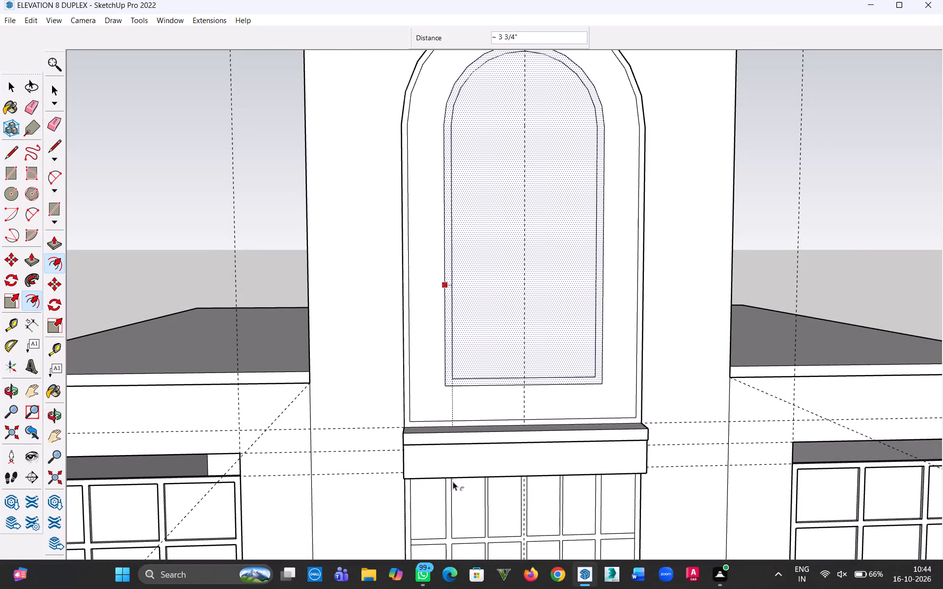
{"action": "left_click", "coordinate": [452, 483]}
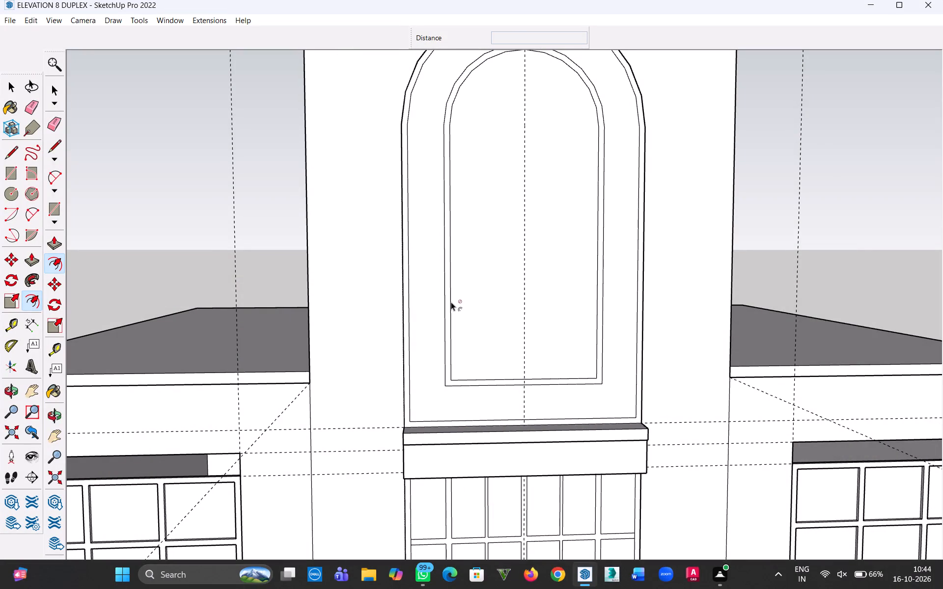
{"action": "left_click", "coordinate": [453, 304]}
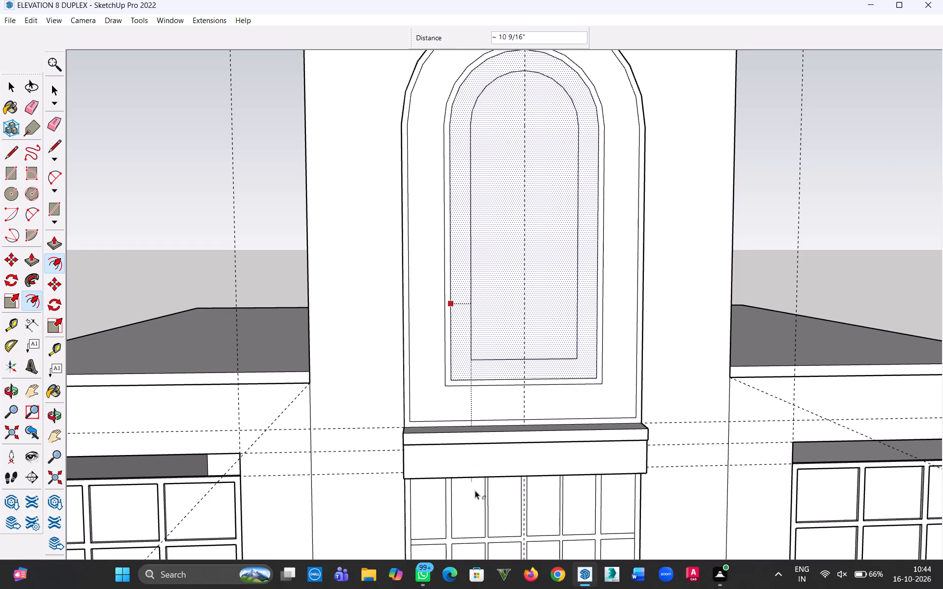
{"action": "left_click", "coordinate": [484, 500]}
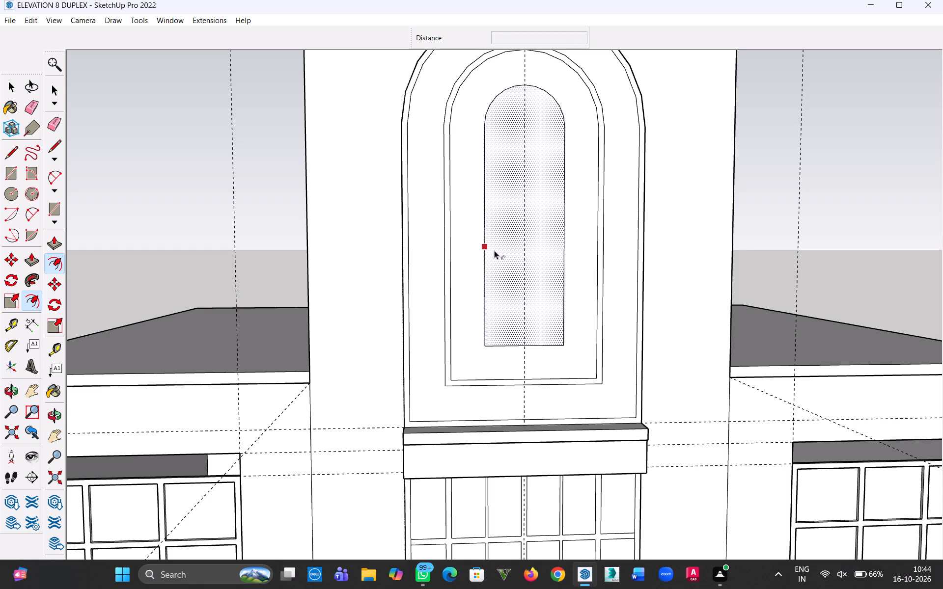
{"action": "left_click", "coordinate": [488, 253]}
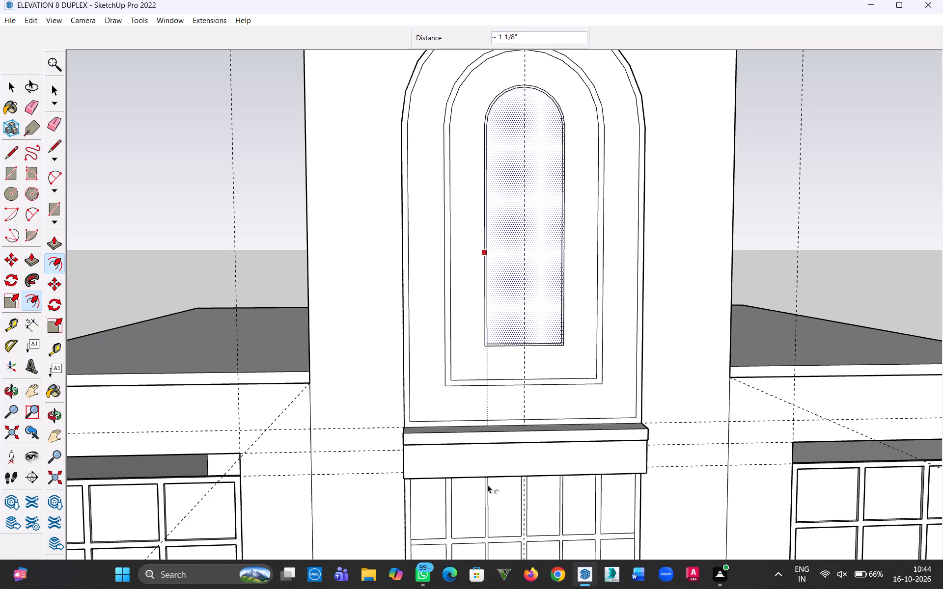
{"action": "left_click", "coordinate": [489, 484]}
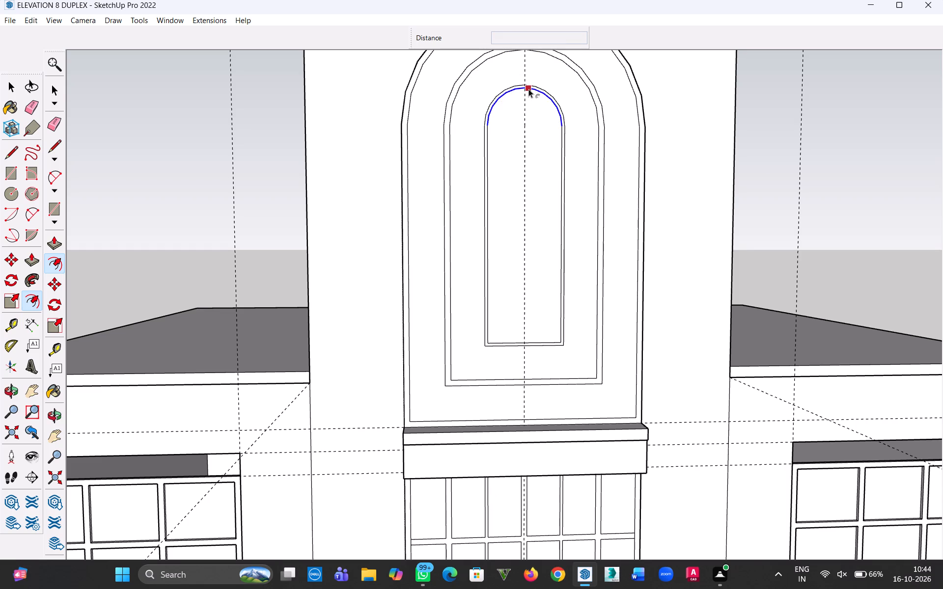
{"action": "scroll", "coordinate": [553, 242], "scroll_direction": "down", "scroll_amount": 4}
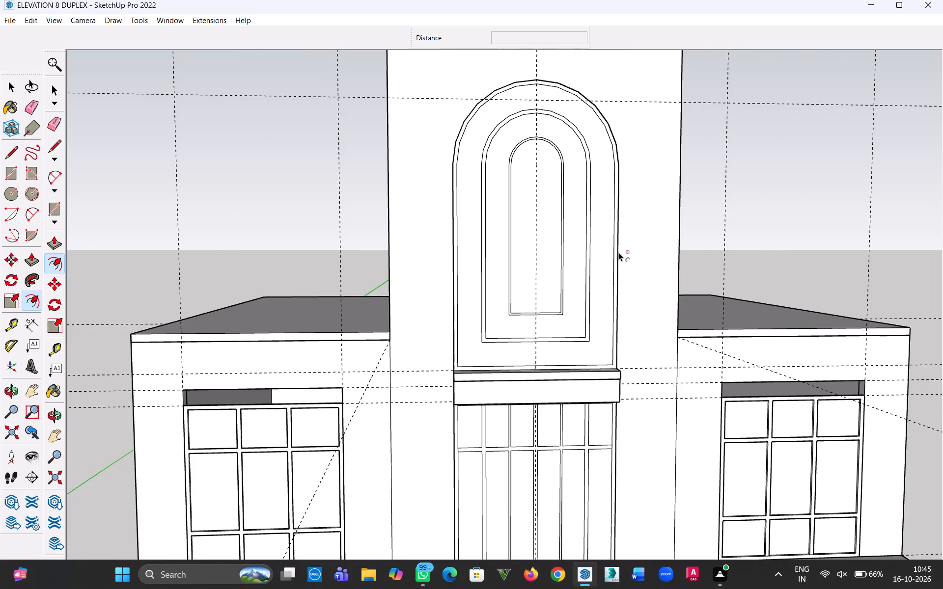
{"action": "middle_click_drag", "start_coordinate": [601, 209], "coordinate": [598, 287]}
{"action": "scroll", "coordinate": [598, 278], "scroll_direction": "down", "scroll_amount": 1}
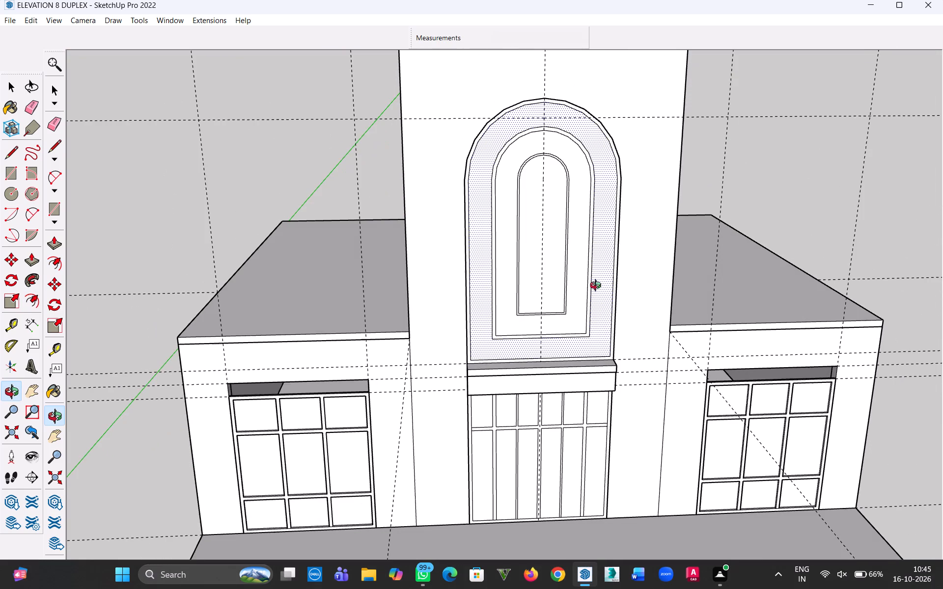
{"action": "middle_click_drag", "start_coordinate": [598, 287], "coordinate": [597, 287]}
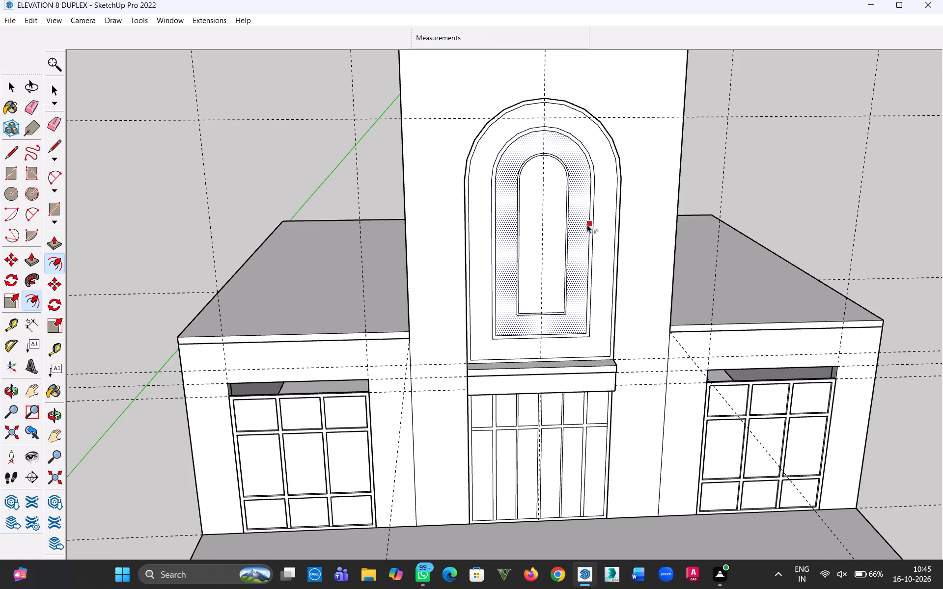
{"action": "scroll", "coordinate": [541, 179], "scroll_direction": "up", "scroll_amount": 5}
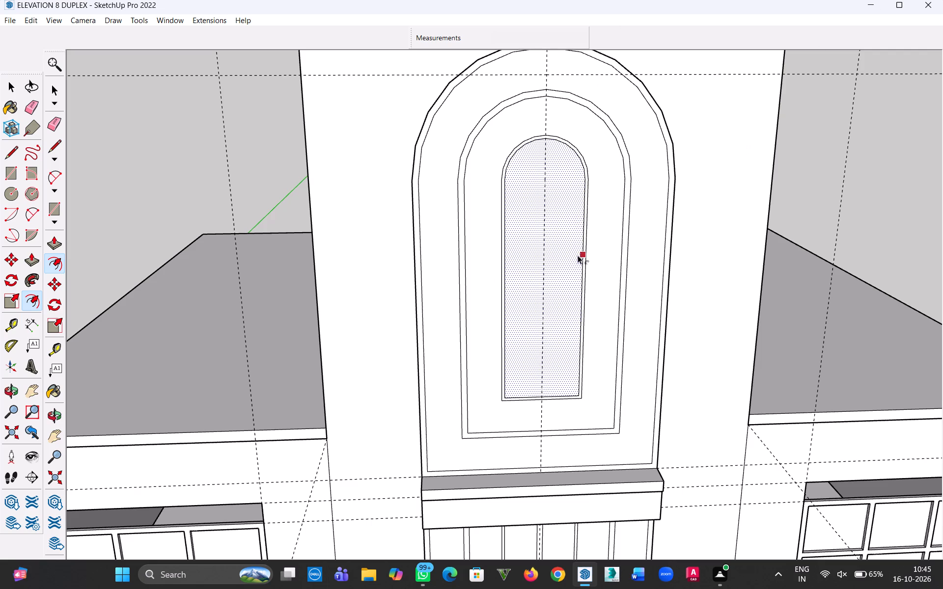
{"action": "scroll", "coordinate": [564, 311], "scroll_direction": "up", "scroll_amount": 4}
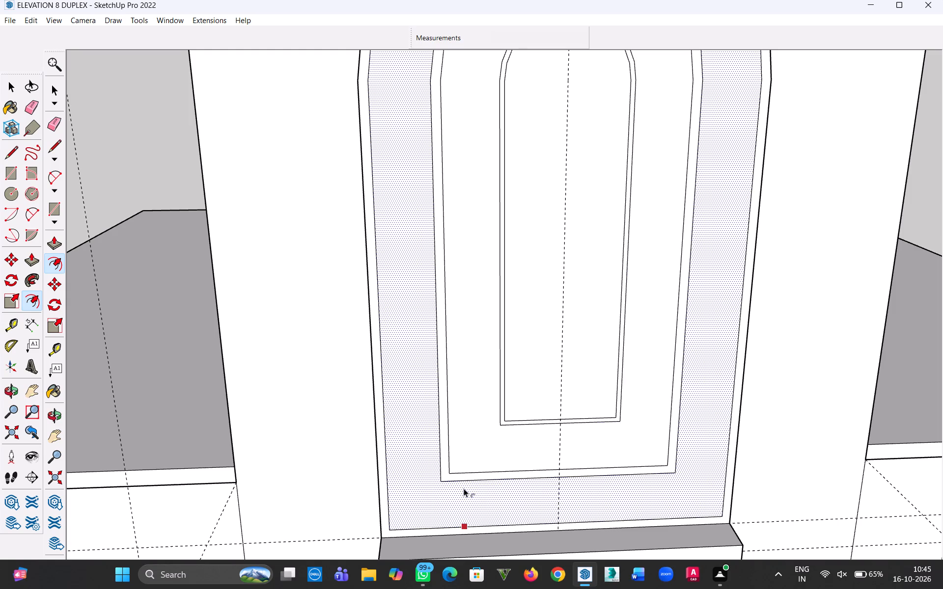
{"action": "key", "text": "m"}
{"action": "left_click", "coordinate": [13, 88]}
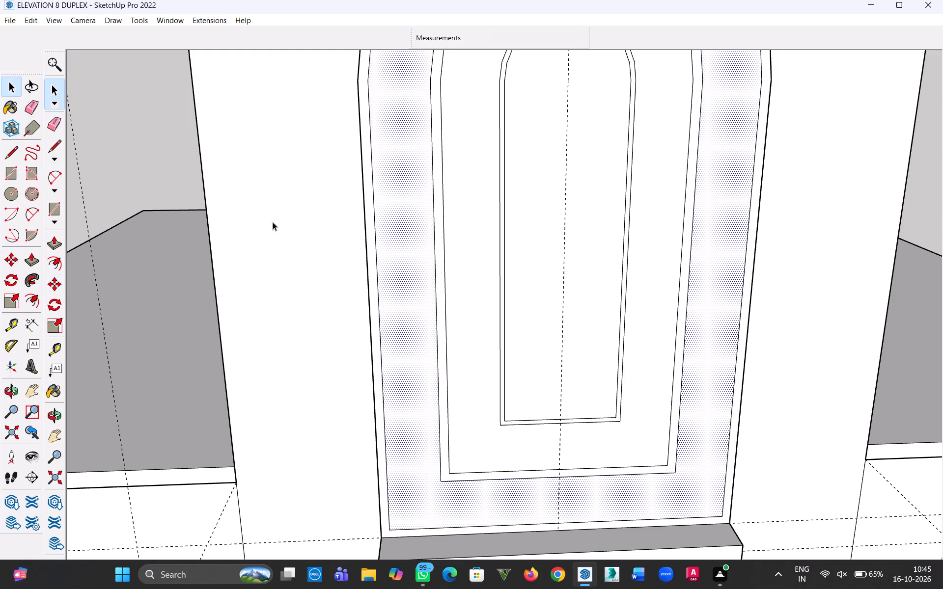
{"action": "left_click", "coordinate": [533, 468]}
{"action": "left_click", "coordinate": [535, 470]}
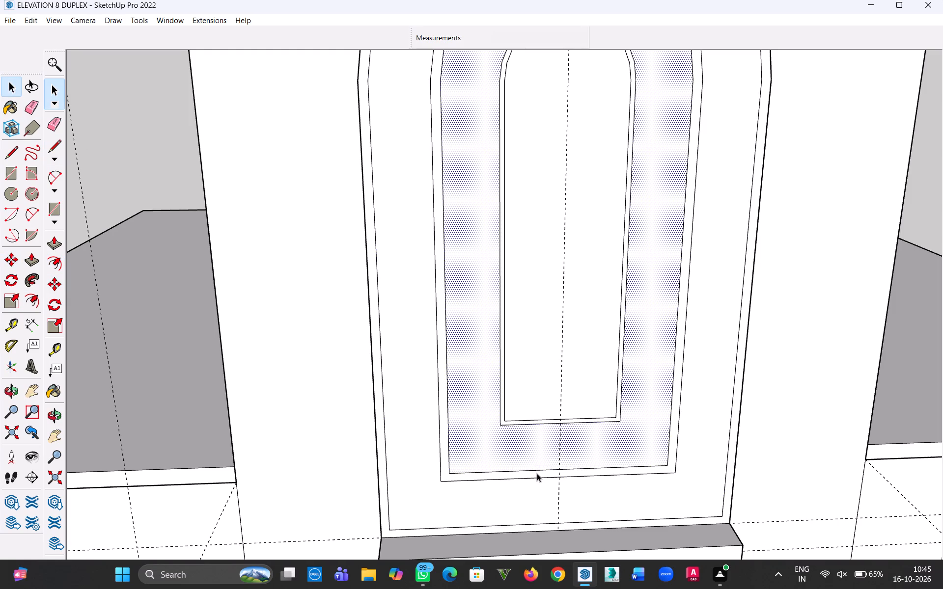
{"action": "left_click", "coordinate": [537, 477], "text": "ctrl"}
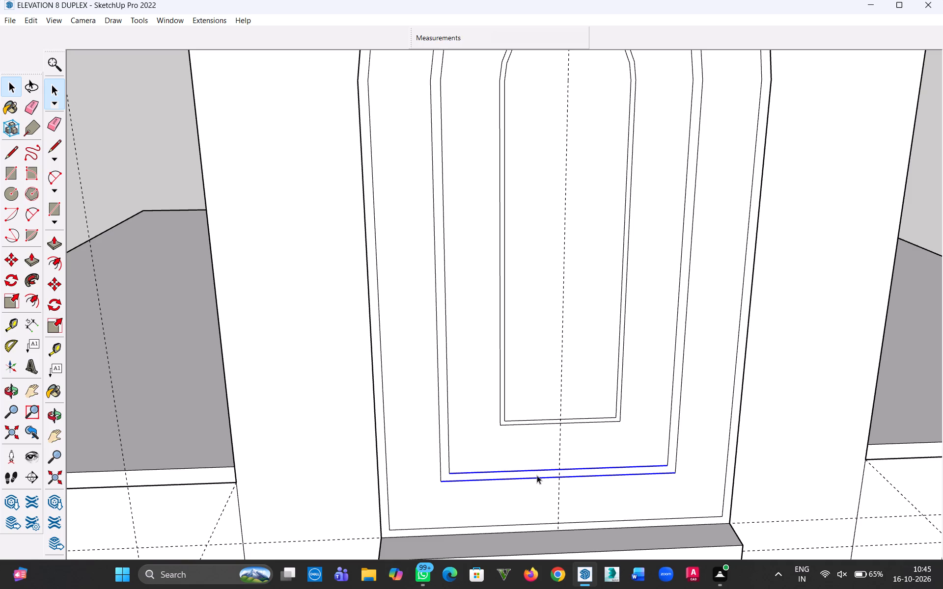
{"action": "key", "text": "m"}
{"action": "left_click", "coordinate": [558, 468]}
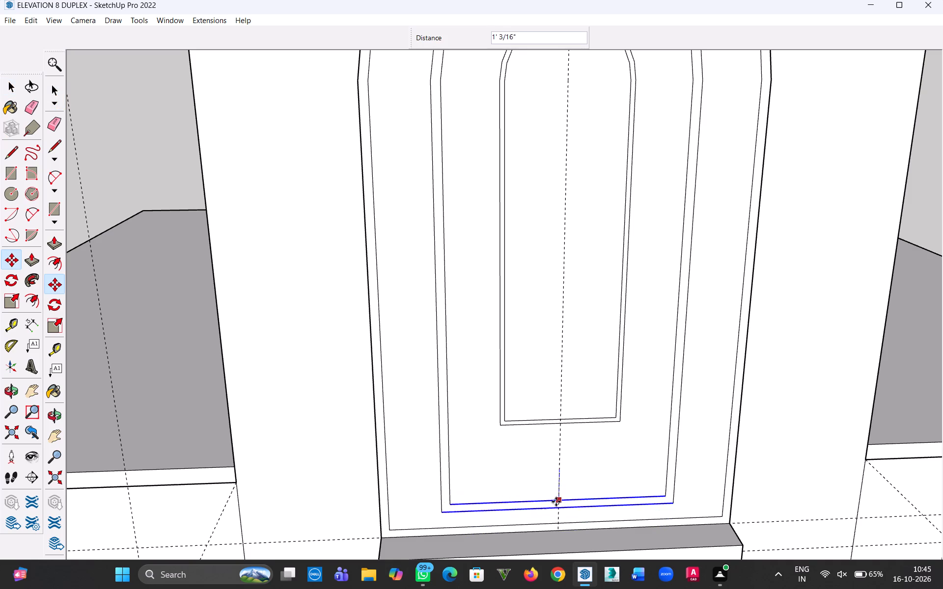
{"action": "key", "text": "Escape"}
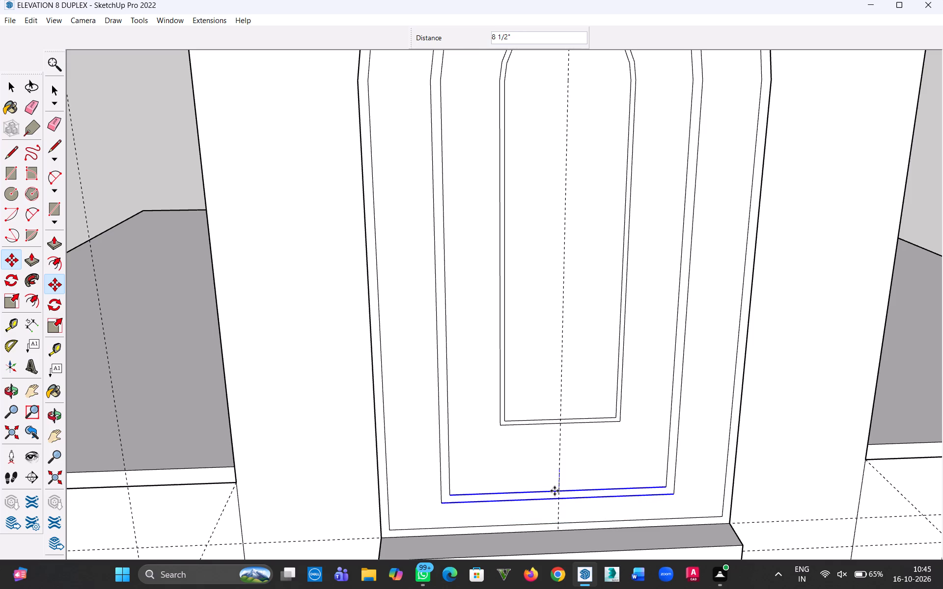
Draw vertical lines of 1' 6 1/2" and 1' 9 1/2" from the outer arched frame's lower left corners to the panel's bottom edge.
{"action": "key", "text": "l"}
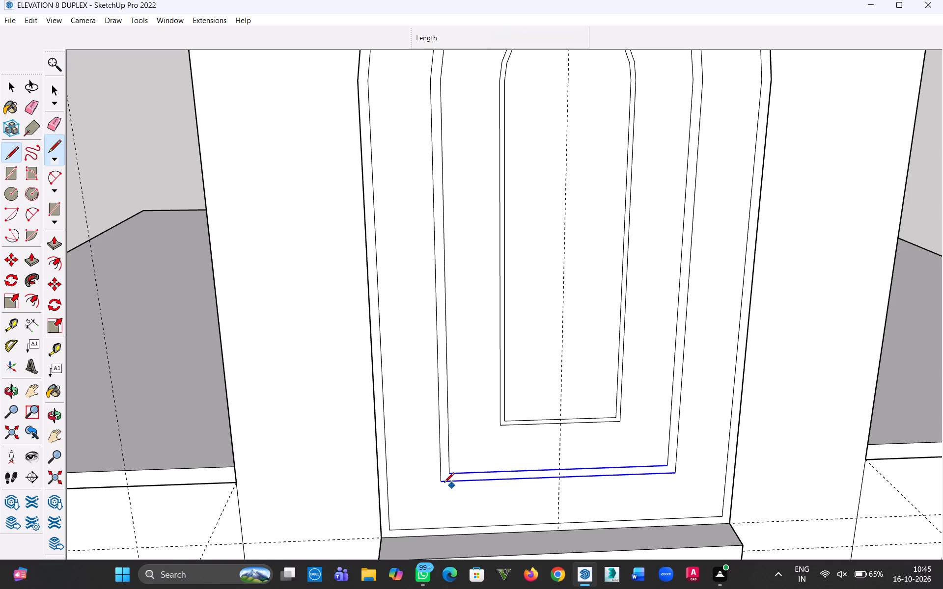
{"action": "left_click", "coordinate": [442, 482]}
{"action": "left_click", "coordinate": [447, 529]}
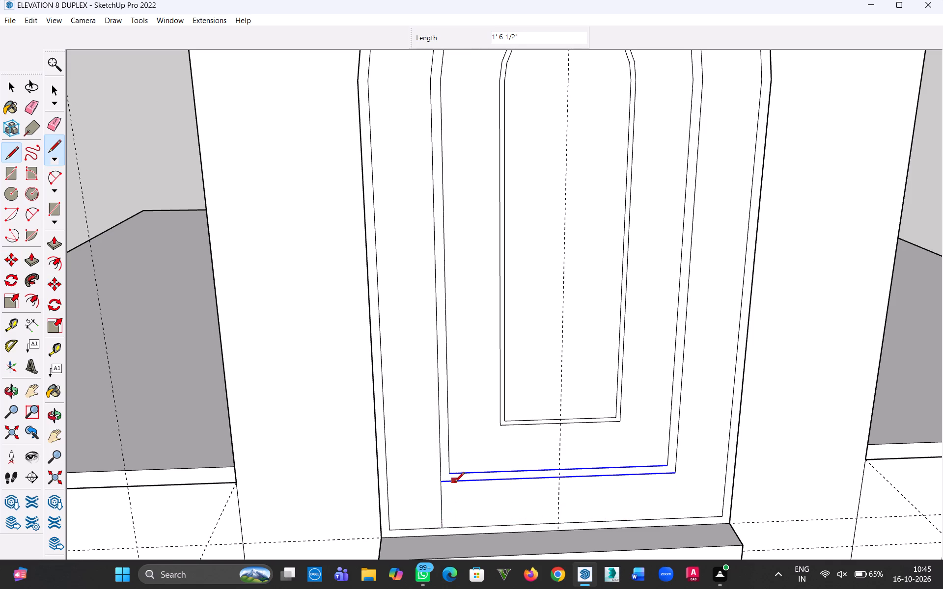
{"action": "left_click", "coordinate": [454, 475]}
{"action": "left_click", "coordinate": [456, 524]}
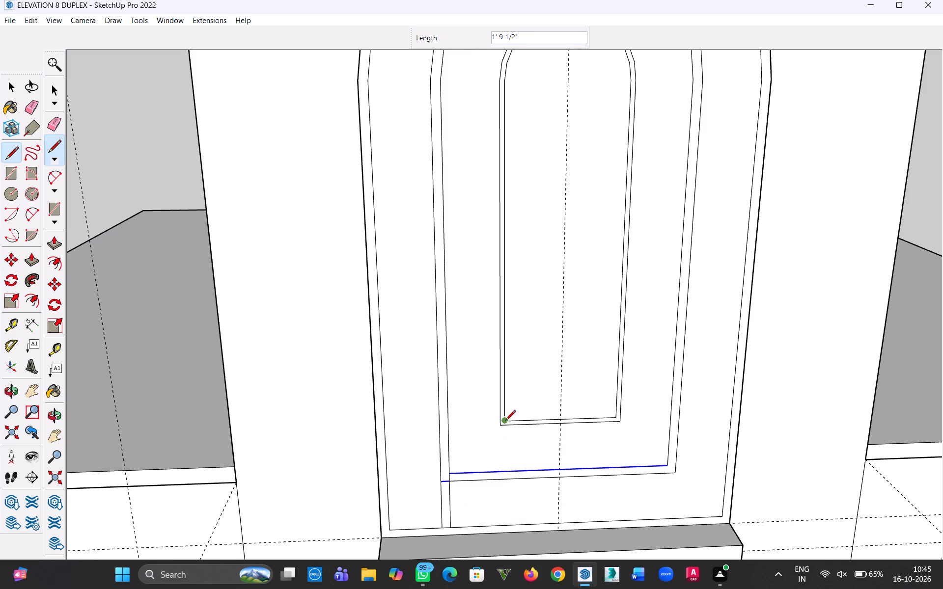
Draw vertical lines of 3' 3 1/4" and 3' 4 3/4" from the inner arched frame's lower left corners to the panel's bottom edge.
{"action": "left_click", "coordinate": [500, 425]}
{"action": "left_click", "coordinate": [506, 526]}
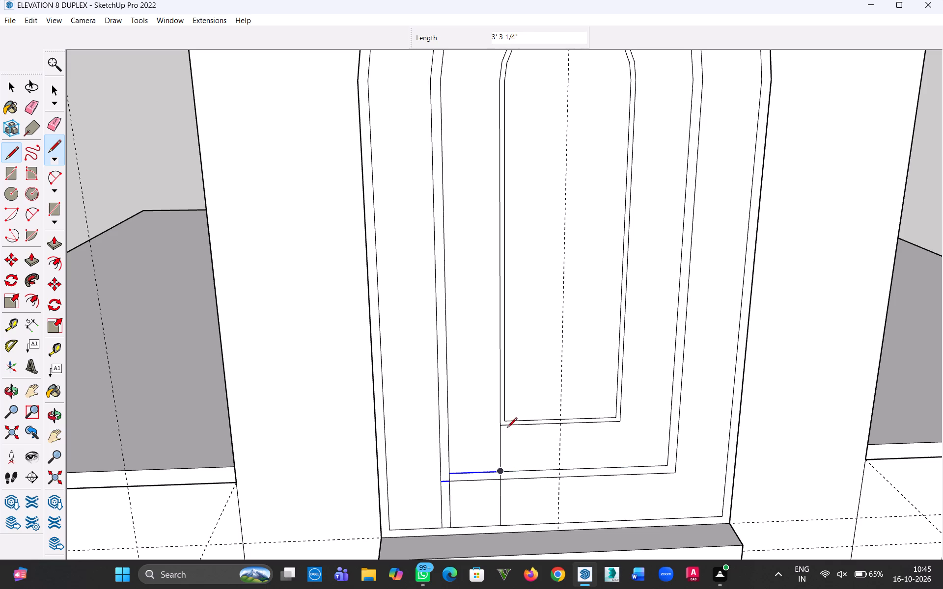
{"action": "scroll", "coordinate": [505, 428], "scroll_direction": "up", "scroll_amount": 11}
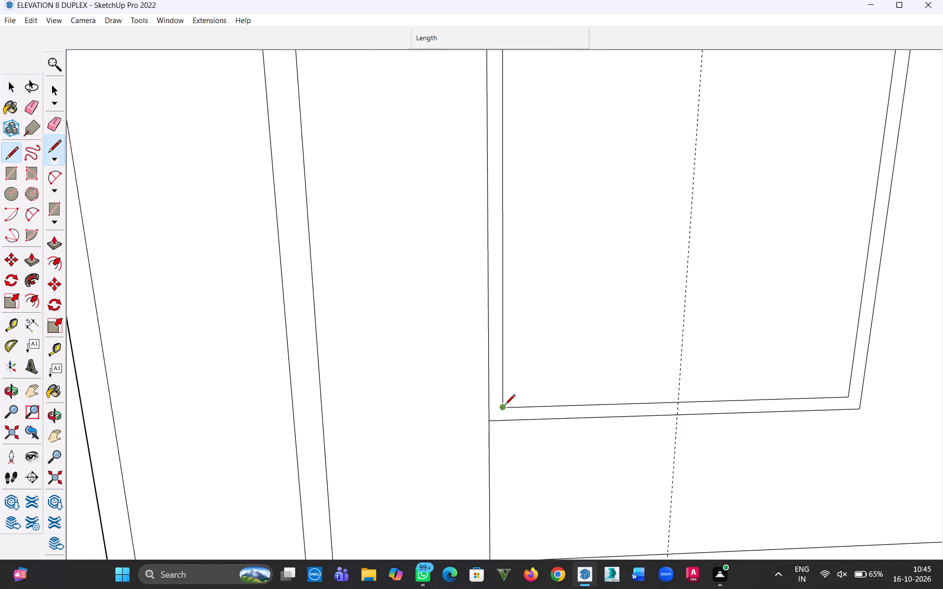
{"action": "left_click", "coordinate": [505, 405]}
{"action": "scroll", "coordinate": [515, 492], "scroll_direction": "down", "scroll_amount": 16}
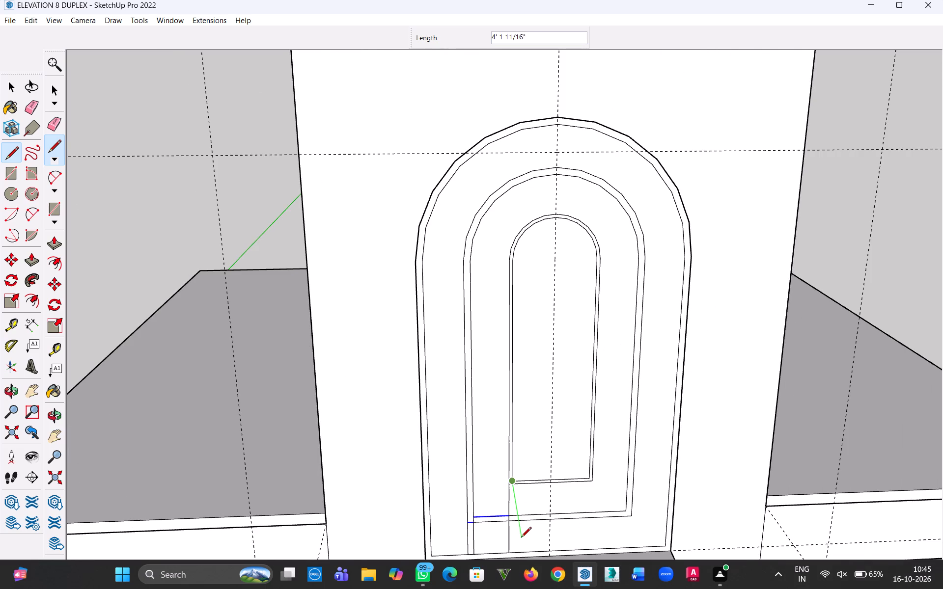
{"action": "key", "text": "h"}
{"action": "left_click_drag", "start_coordinate": [521, 538], "coordinate": [522, 455]}
{"action": "key", "text": "Escape"}
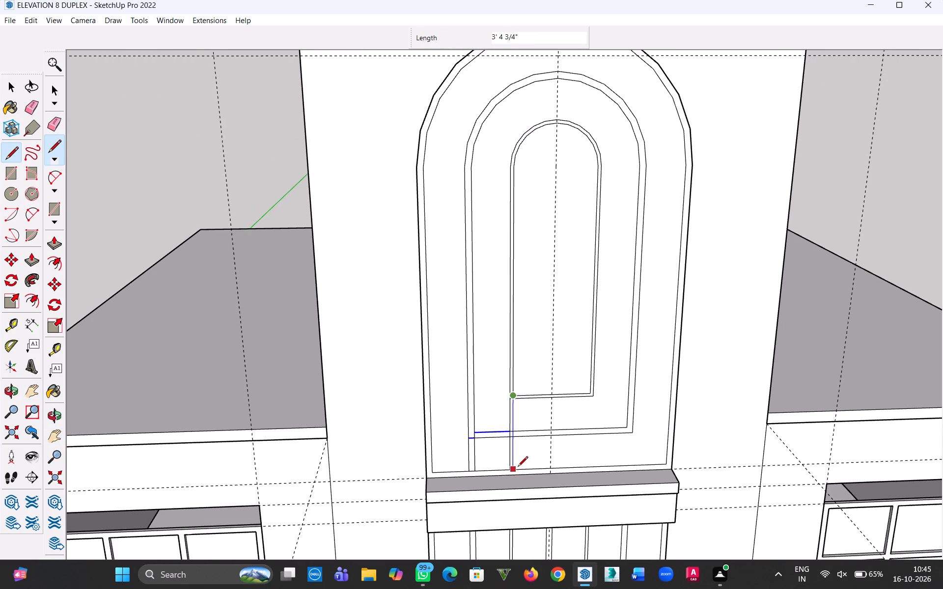
{"action": "scroll", "coordinate": [517, 470], "scroll_direction": "up", "scroll_amount": 5}
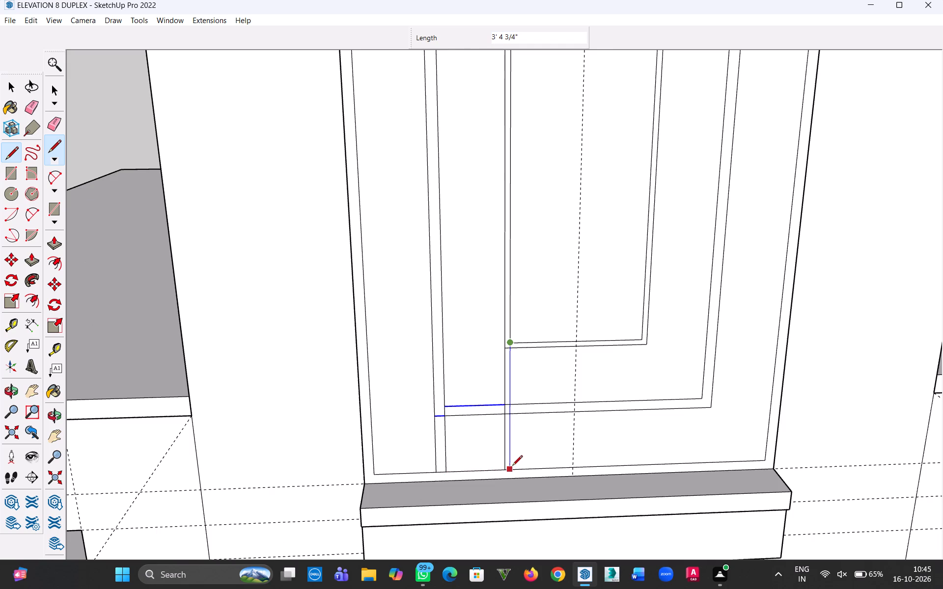
{"action": "left_click", "coordinate": [512, 466]}
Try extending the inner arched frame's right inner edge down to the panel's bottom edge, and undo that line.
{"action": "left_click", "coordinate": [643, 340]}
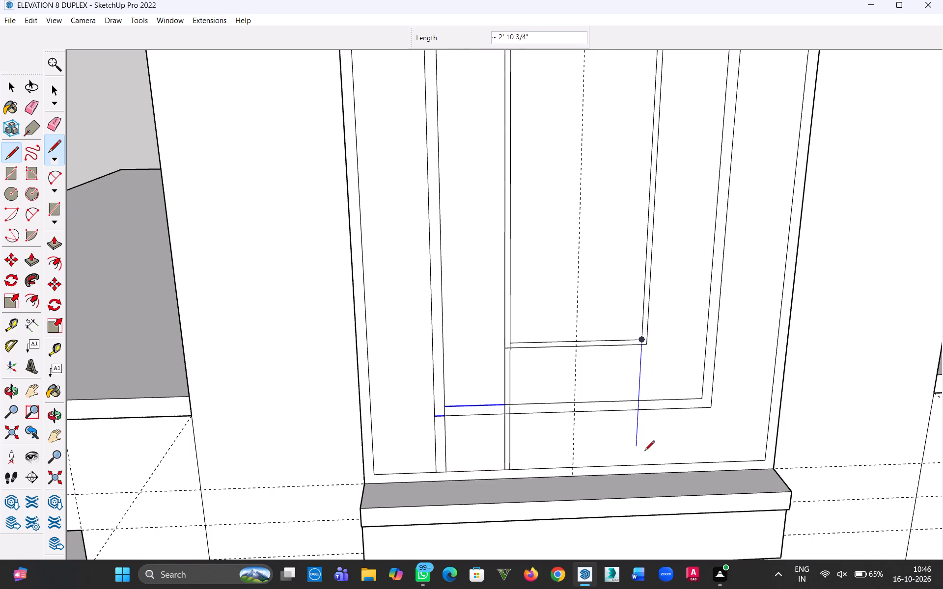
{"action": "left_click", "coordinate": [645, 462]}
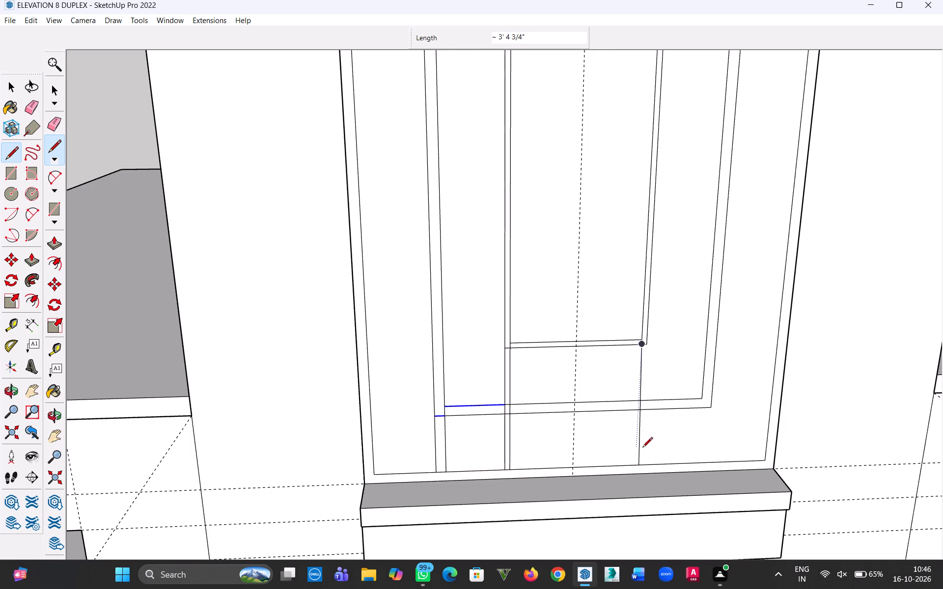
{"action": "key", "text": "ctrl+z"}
Draw vertical lines of 3' 4 3/4" and 3' 3 1/4" from the inner arched frame's lower right corners to the panel's bottom edge.
{"action": "left_click", "coordinate": [641, 342]}
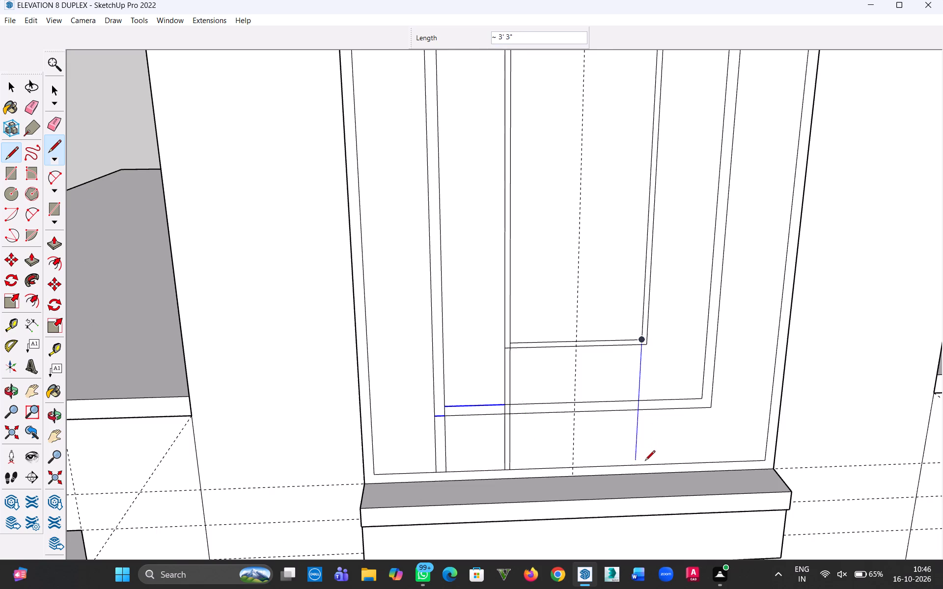
{"action": "left_click", "coordinate": [639, 463]}
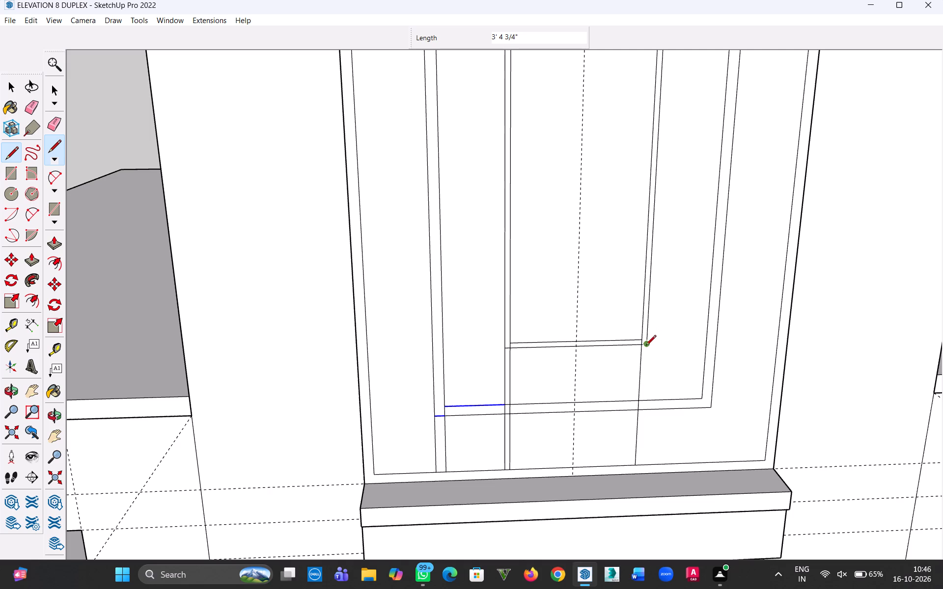
{"action": "left_click", "coordinate": [646, 346]}
{"action": "left_click", "coordinate": [646, 464]}
{"action": "key", "text": "Escape"}
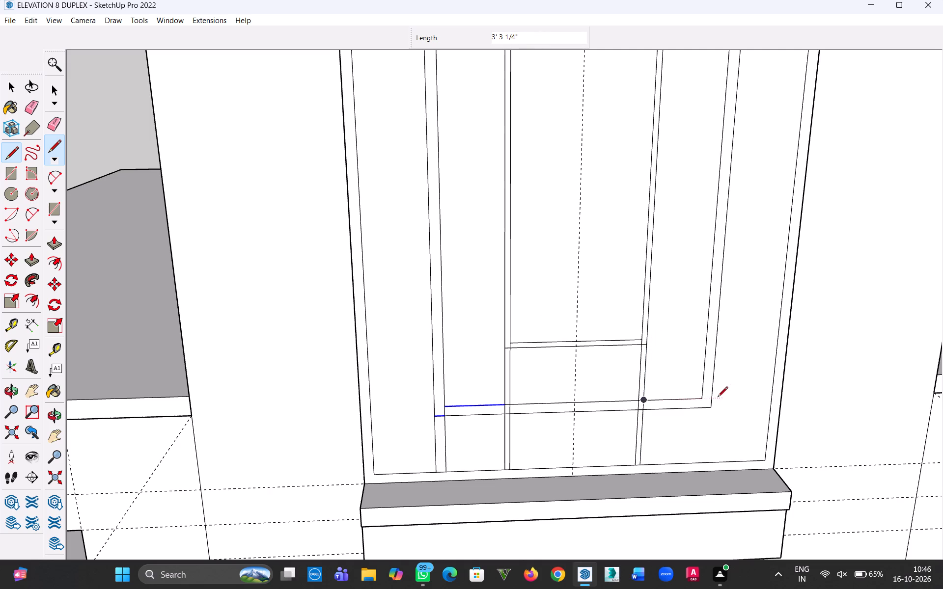
Draw vertical lines of 1' 9 1/2" and 1' 6 1/2" from the outer arched frame's lower right corners to the panel's bottom edge.
{"action": "left_click", "coordinate": [699, 400]}
{"action": "left_click", "coordinate": [699, 464]}
{"action": "left_click", "coordinate": [713, 408]}
{"action": "left_click", "coordinate": [710, 461]}
{"action": "key", "text": "Escape"}
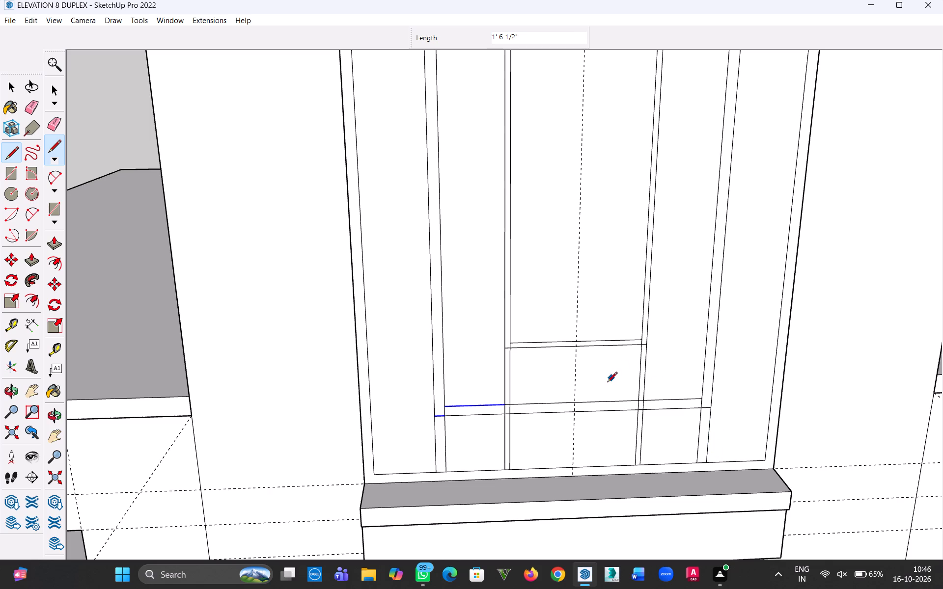
{"action": "key", "text": "Escape"}
{"action": "key", "text": "Escape"}
Erase the outer arched frame's two horizontal bottom lines from its left leg across to the inner frame's right leg.
{"action": "left_click", "coordinate": [8, 91]}
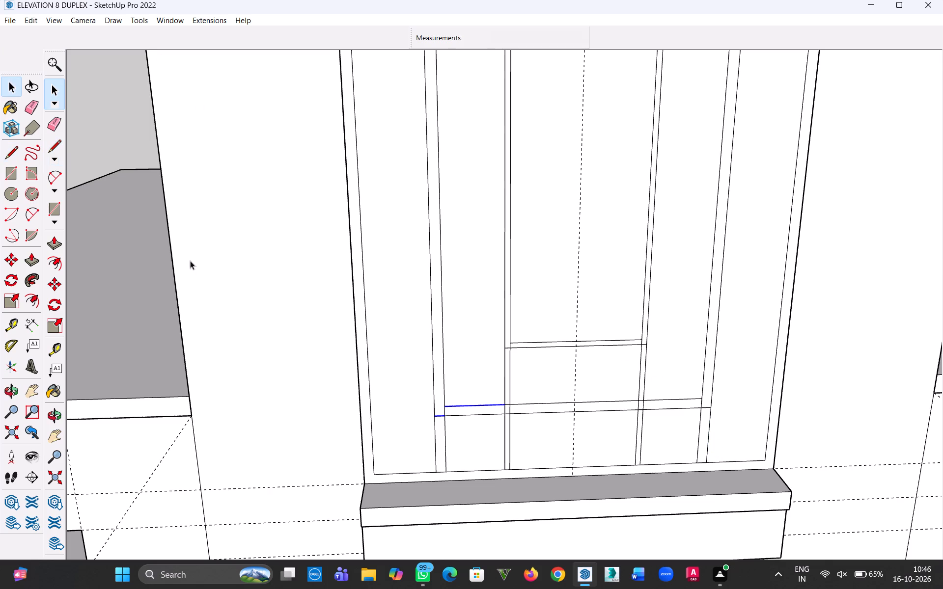
{"action": "scroll", "coordinate": [281, 331], "scroll_direction": "up", "scroll_amount": 5}
{"action": "key", "text": "e"}
{"action": "left_click_drag", "start_coordinate": [533, 459], "coordinate": [536, 474]}
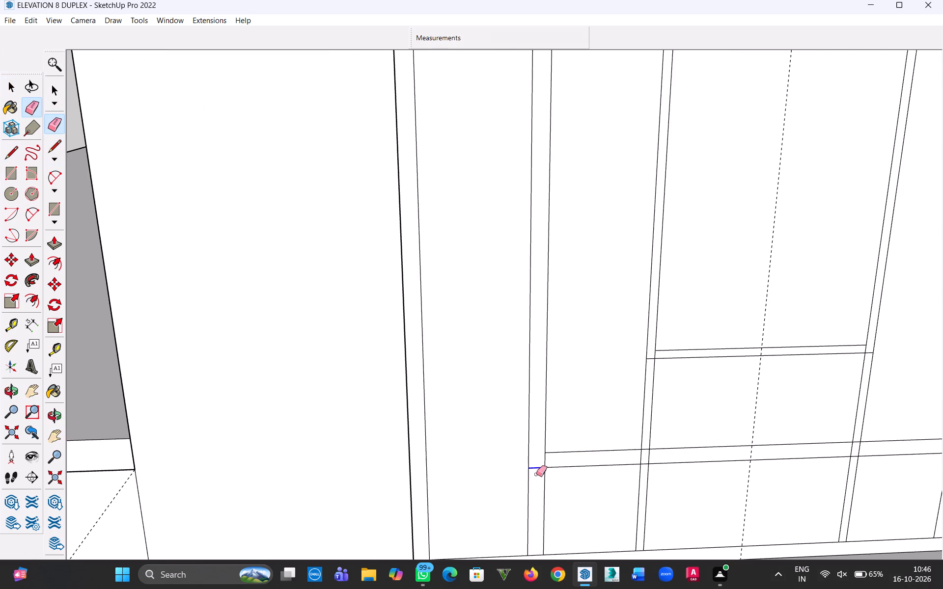
{"action": "left_click_drag", "start_coordinate": [536, 474], "coordinate": [537, 477]}
{"action": "left_click_drag", "start_coordinate": [562, 441], "coordinate": [573, 497]}
{"action": "left_click_drag", "start_coordinate": [682, 433], "coordinate": [684, 494]}
{"action": "left_click_drag", "start_coordinate": [614, 456], "coordinate": [619, 503]}
{"action": "scroll", "coordinate": [652, 454], "scroll_direction": "up", "scroll_amount": 10}
{"action": "left_click_drag", "start_coordinate": [633, 427], "coordinate": [638, 496]}
{"action": "scroll", "coordinate": [700, 409], "scroll_direction": "down", "scroll_amount": 7}
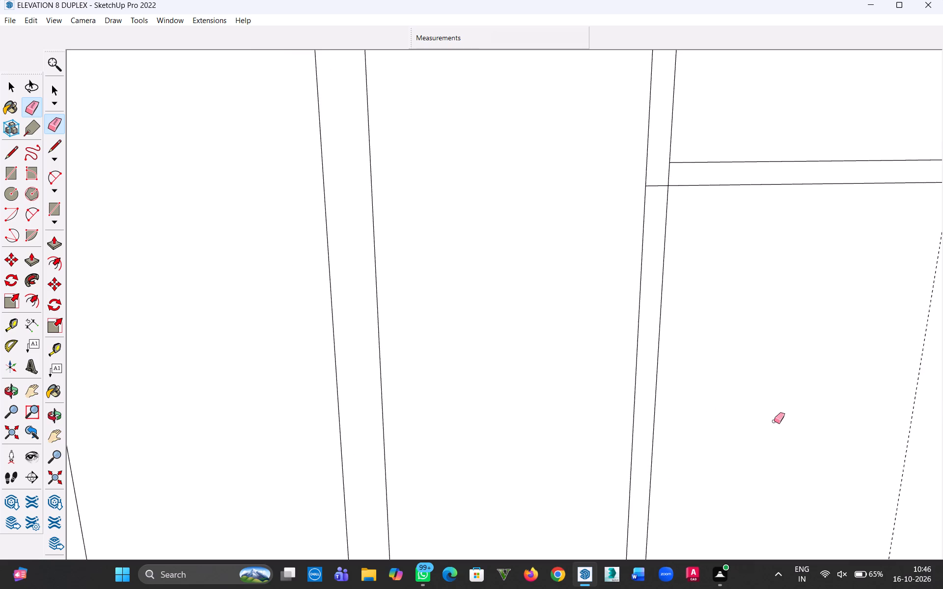
Erase the remaining segments of the outer arched frame's horizontal bottom lines between the inner frame's right leg and the outer right leg.
{"action": "scroll", "coordinate": [774, 421], "scroll_direction": "down", "scroll_amount": 4}
{"action": "key", "text": "h"}
{"action": "left_click_drag", "start_coordinate": [816, 443], "coordinate": [410, 409]}
{"action": "key", "text": "Escape"}
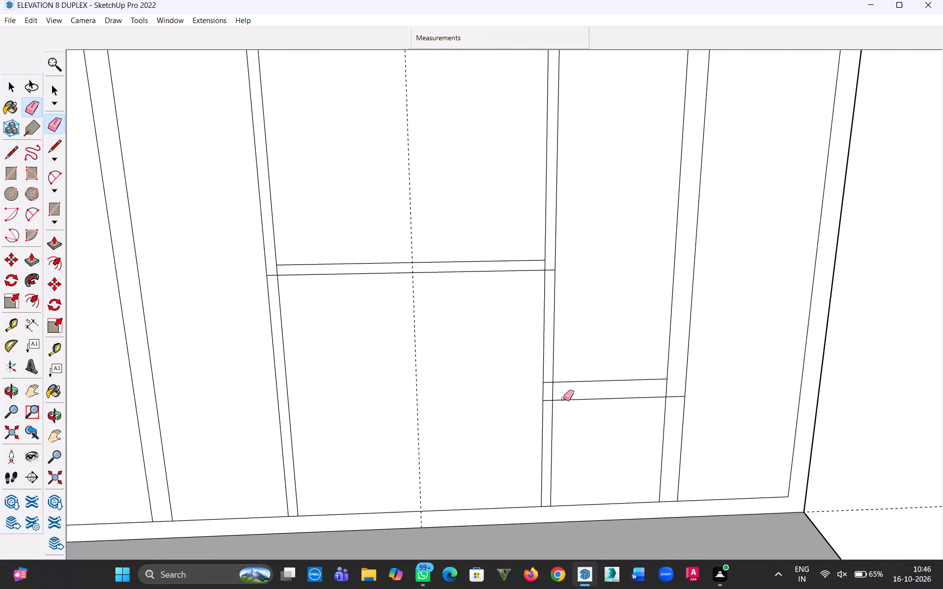
{"action": "scroll", "coordinate": [564, 398], "scroll_direction": "up", "scroll_amount": 12}
{"action": "left_click_drag", "start_coordinate": [520, 346], "coordinate": [527, 336]}
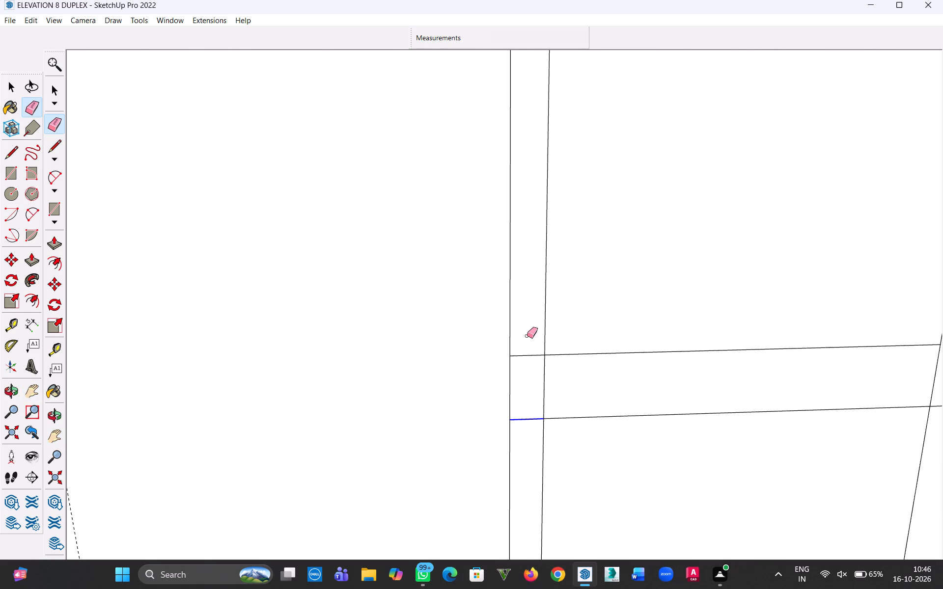
{"action": "left_click_drag", "start_coordinate": [527, 336], "coordinate": [527, 334]}
{"action": "left_click_drag", "start_coordinate": [525, 338], "coordinate": [525, 374]}
{"action": "left_click_drag", "start_coordinate": [648, 320], "coordinate": [648, 458]}
{"action": "left_click_drag", "start_coordinate": [683, 349], "coordinate": [684, 361]}
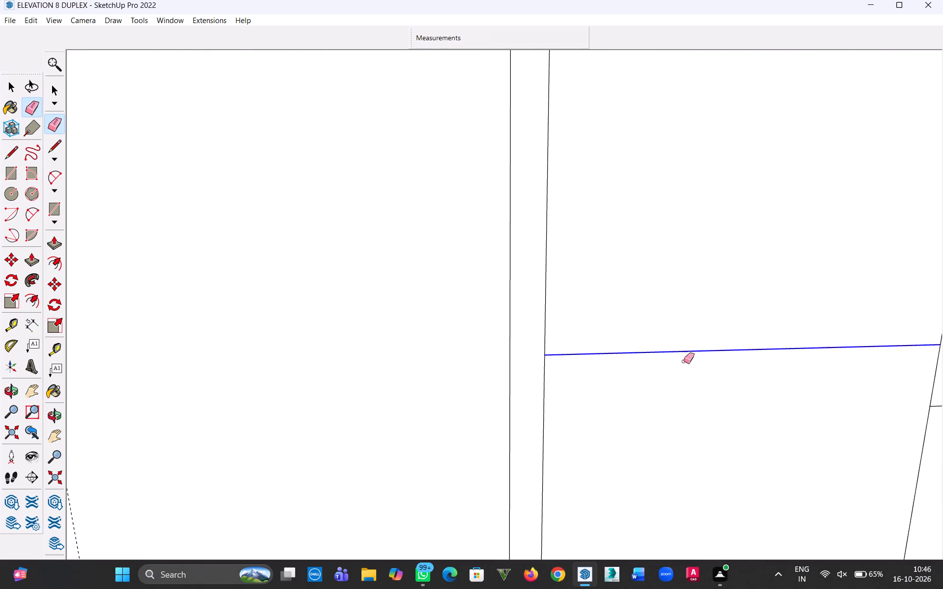
{"action": "left_click_drag", "start_coordinate": [684, 361], "coordinate": [684, 395]}
{"action": "scroll", "coordinate": [776, 387], "scroll_direction": "down", "scroll_amount": 6}
{"action": "left_click_drag", "start_coordinate": [892, 385], "coordinate": [890, 420]}
{"action": "scroll", "coordinate": [761, 399], "scroll_direction": "down", "scroll_amount": 10}
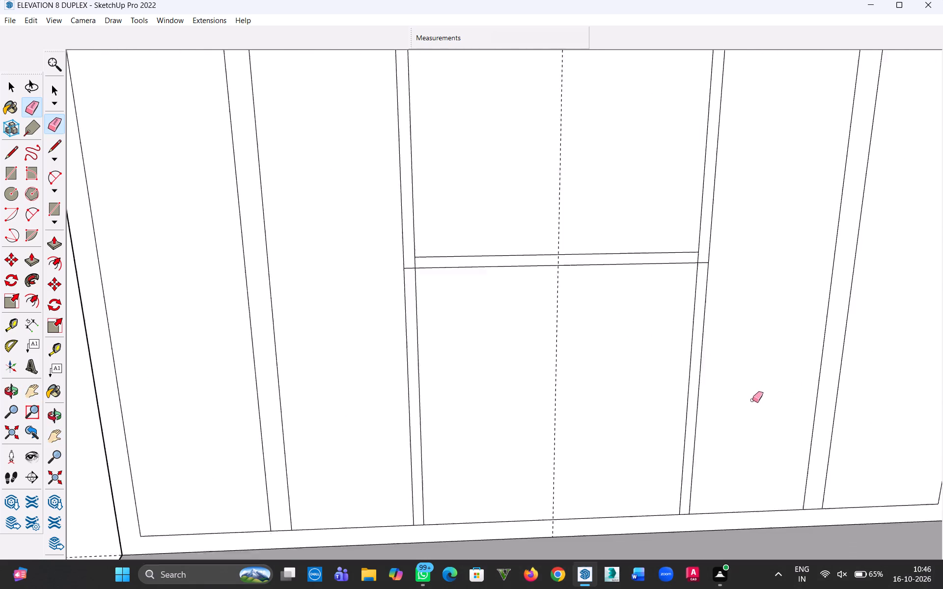
Erase the inner arched frame's two horizontal bottom lines, including the short segments crossing its left and right legs.
{"action": "scroll", "coordinate": [752, 400], "scroll_direction": "down", "scroll_amount": 1}
{"action": "scroll", "coordinate": [689, 402], "scroll_direction": "up", "scroll_amount": 11}
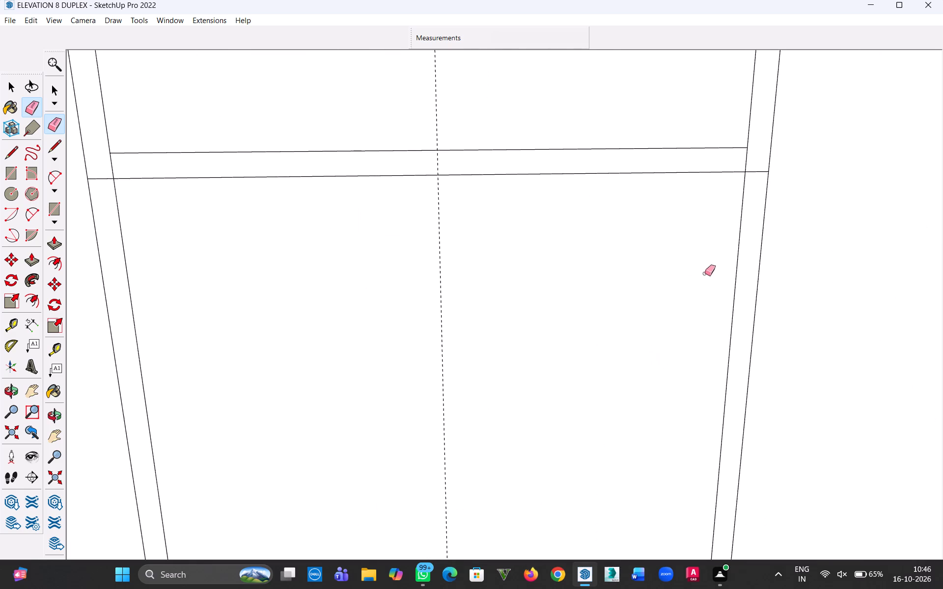
{"action": "left_click_drag", "start_coordinate": [761, 144], "coordinate": [759, 169]}
{"action": "left_click_drag", "start_coordinate": [669, 122], "coordinate": [656, 190]}
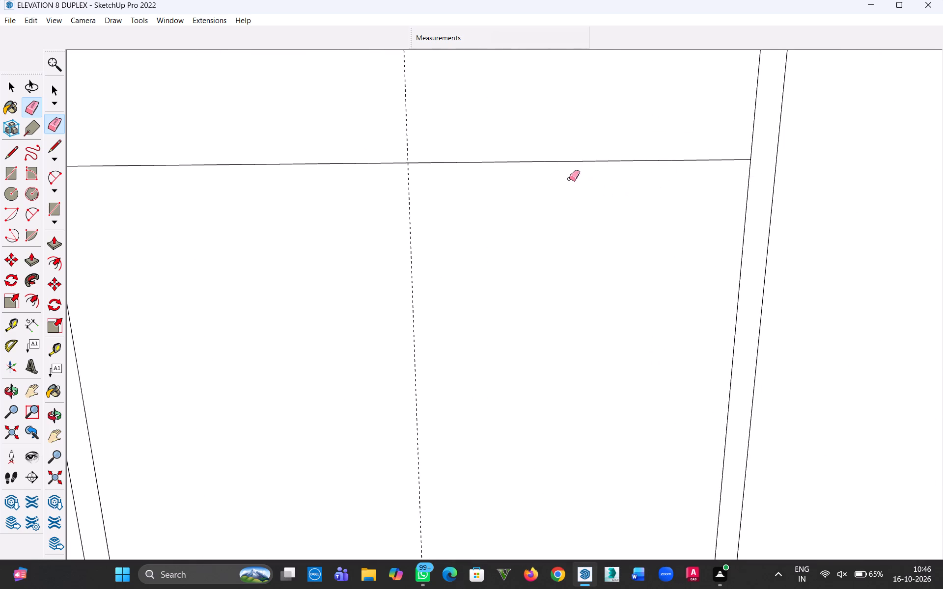
{"action": "left_click_drag", "start_coordinate": [573, 150], "coordinate": [560, 196]}
{"action": "scroll", "coordinate": [553, 224], "scroll_direction": "down", "scroll_amount": 14}
{"action": "scroll", "coordinate": [423, 225], "scroll_direction": "up", "scroll_amount": 13}
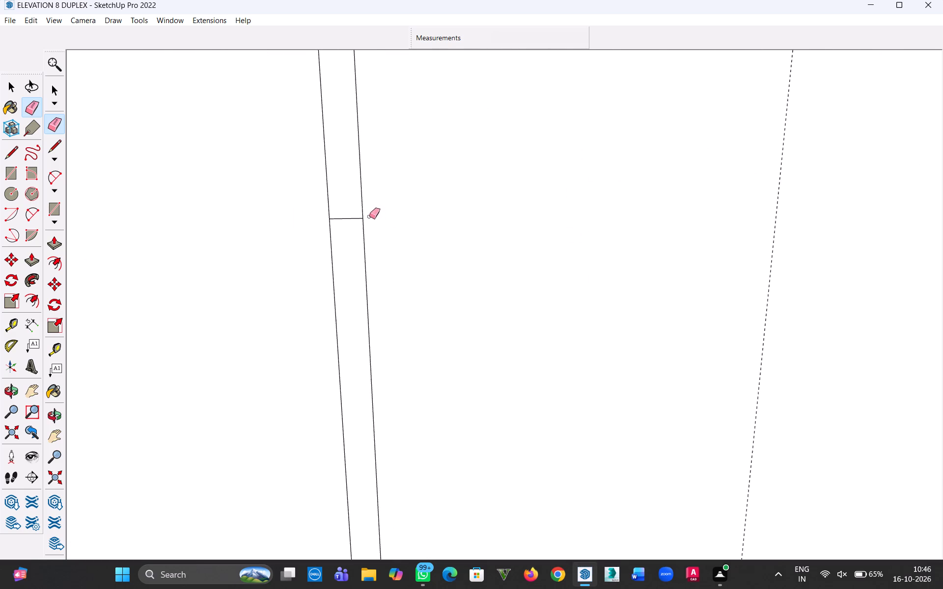
{"action": "left_click_drag", "start_coordinate": [340, 210], "coordinate": [335, 249]}
{"action": "scroll", "coordinate": [635, 258], "scroll_direction": "down", "scroll_amount": 20}
{"action": "scroll", "coordinate": [635, 258], "scroll_direction": "down", "scroll_amount": 11}
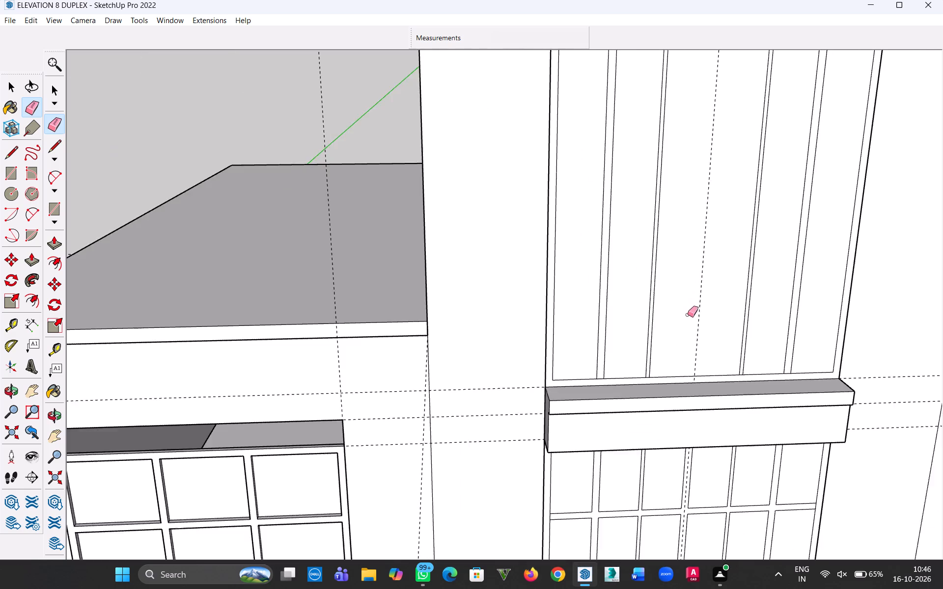
Copy the panel's five bottom edge segments up 12' 9" to the arches' centre, divided into four equal spaces with /4.
{"action": "scroll", "coordinate": [688, 315], "scroll_direction": "down", "scroll_amount": 5}
{"action": "key", "text": "h"}
{"action": "left_click_drag", "start_coordinate": [686, 321], "coordinate": [557, 431]}
{"action": "middle_click_drag", "start_coordinate": [587, 372], "coordinate": [547, 365]}
{"action": "left_click", "coordinate": [8, 91]}
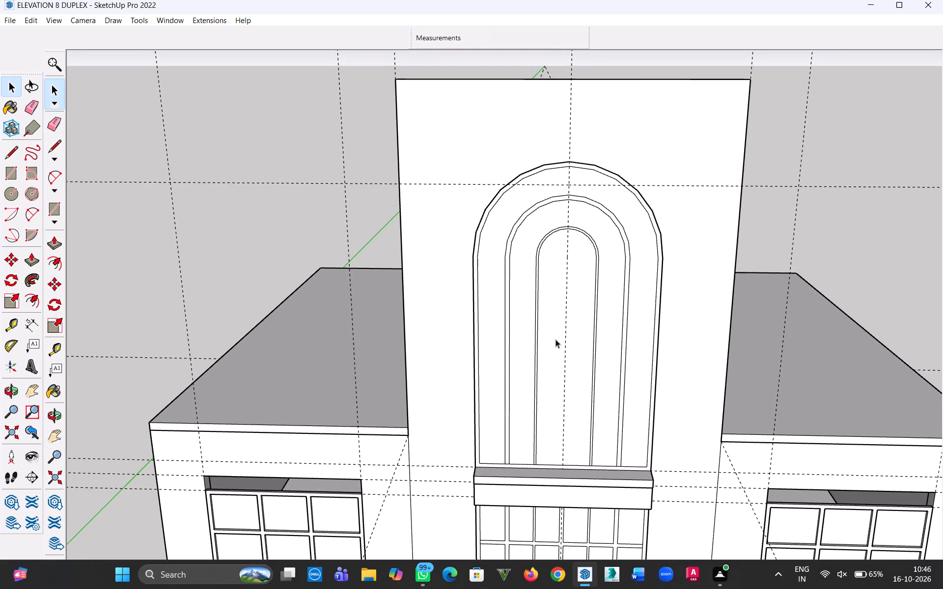
{"action": "left_click", "coordinate": [642, 366]}
{"action": "left_click", "coordinate": [569, 465]}
{"action": "scroll", "coordinate": [613, 447], "scroll_direction": "up", "scroll_amount": 9}
{"action": "left_click", "coordinate": [597, 479], "text": "ctrl"}
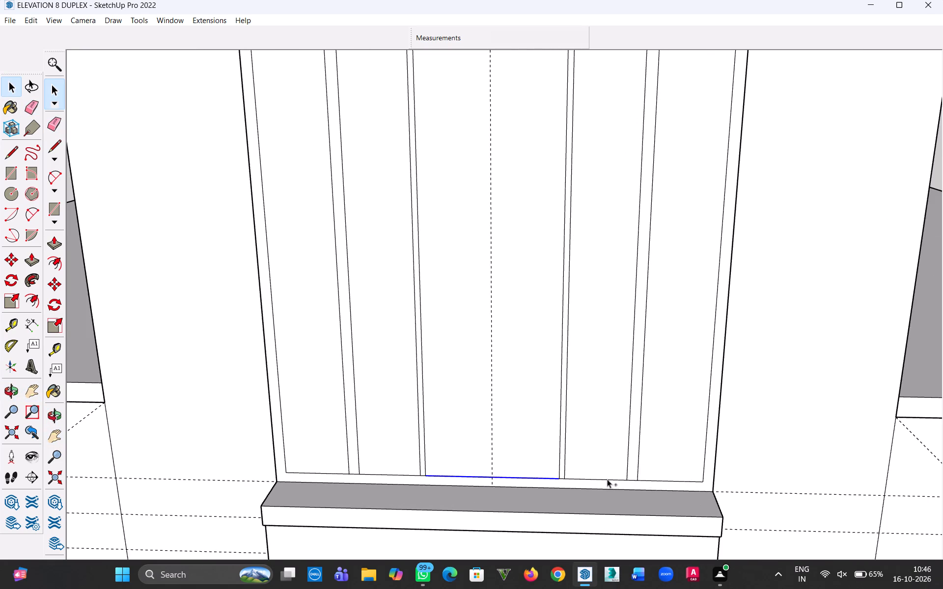
{"action": "left_click", "coordinate": [658, 480], "text": "ctrl"}
{"action": "left_click", "coordinate": [396, 475], "text": "ctrl"}
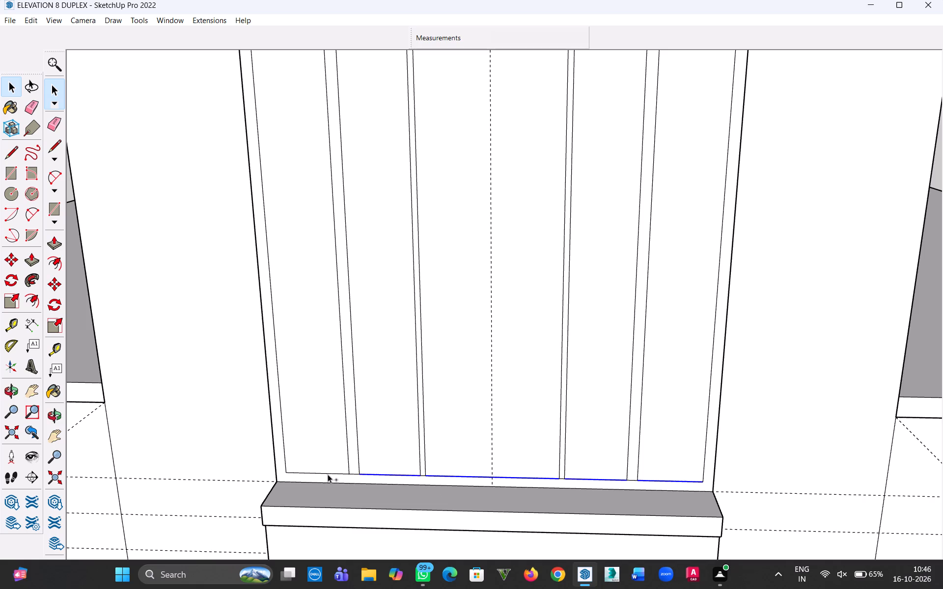
{"action": "left_click", "coordinate": [328, 474], "text": "ctrl"}
{"action": "key", "text": "m"}
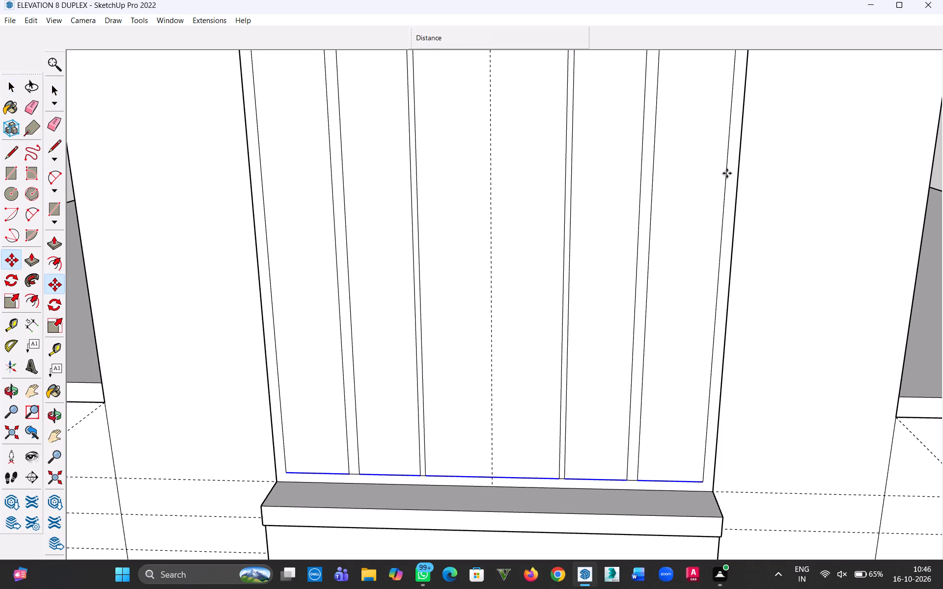
{"action": "left_click", "coordinate": [492, 478]}
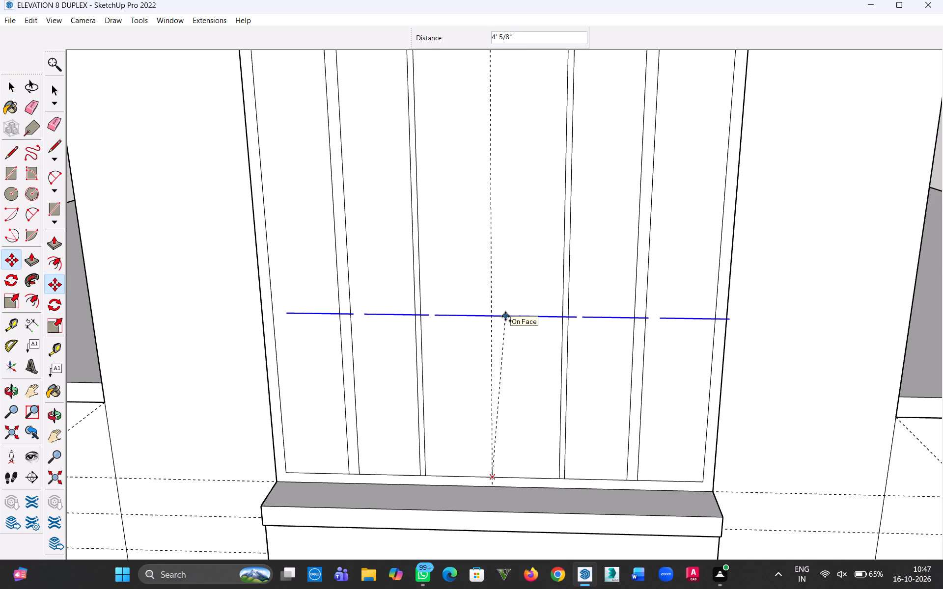
{"action": "key", "text": "h"}
{"action": "left_click_drag", "start_coordinate": [495, 253], "coordinate": [481, 529]}
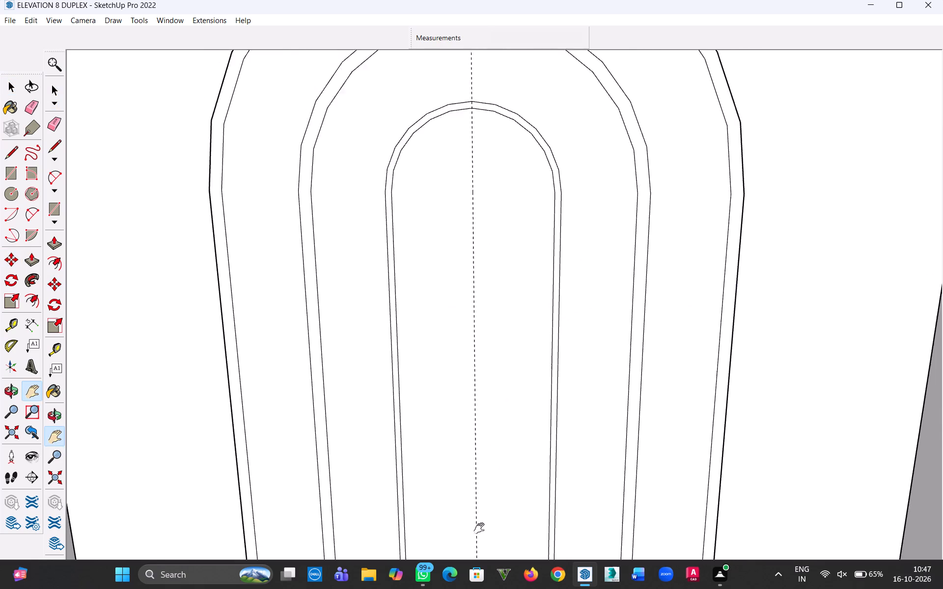
{"action": "left_click_drag", "start_coordinate": [481, 529], "coordinate": [494, 551]}
{"action": "key", "text": "Escape"}
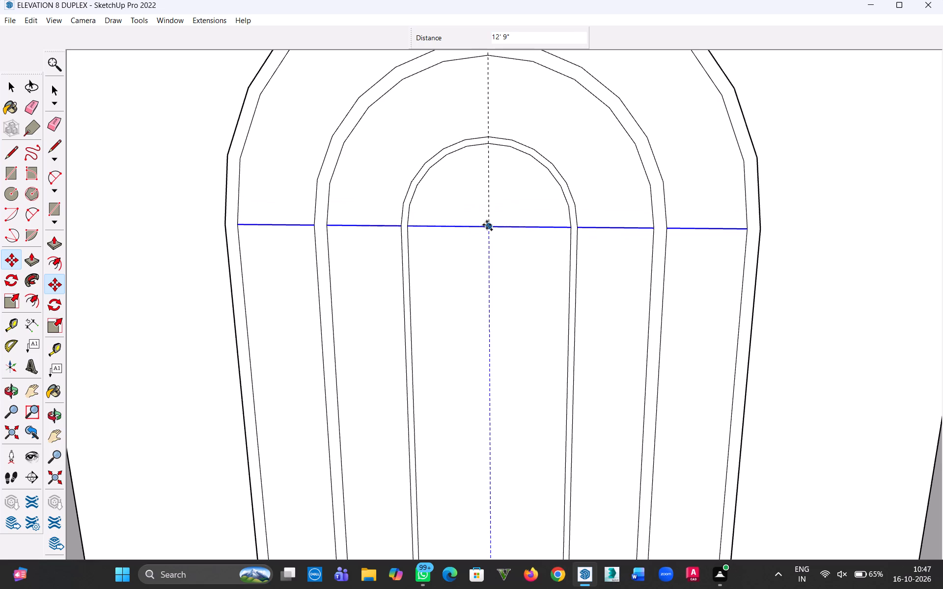
{"action": "left_click", "coordinate": [487, 224]}
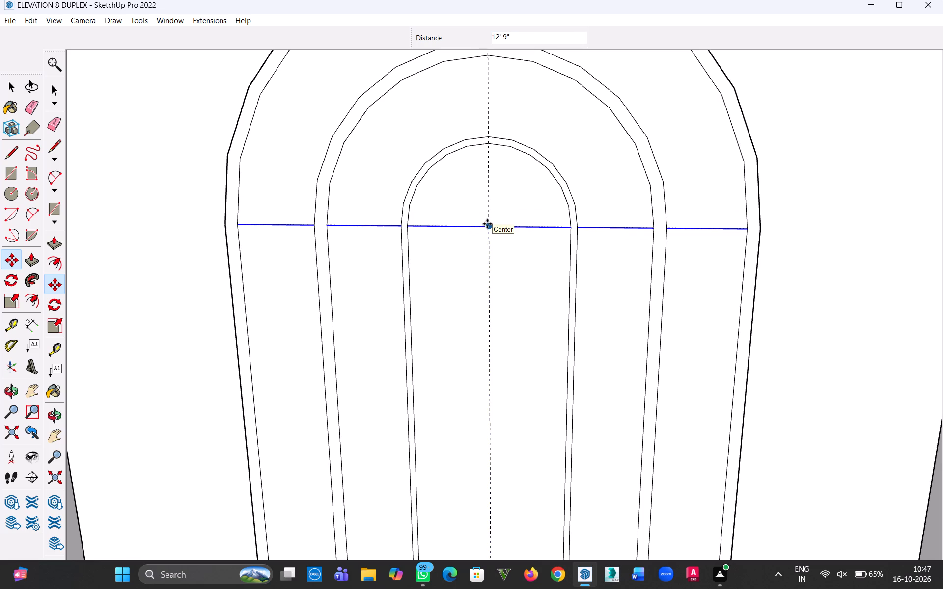
{"action": "type", "text": "/4"}
{"action": "key", "text": "Return"}
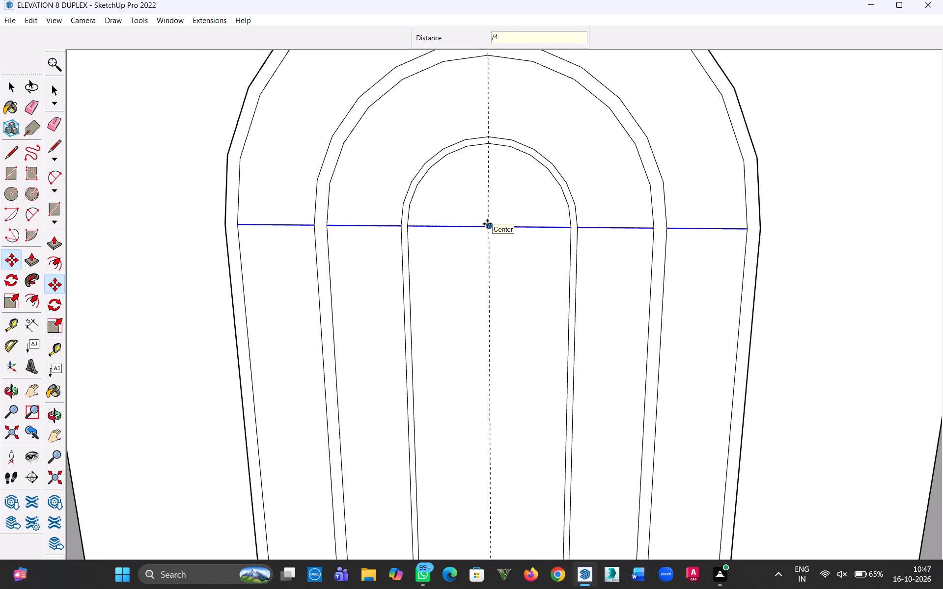
{"action": "left_click", "coordinate": [14, 87]}
Rotate-copy the springing line's two left segments 180° about the arches' centre, divided into six equal angles with /6.
{"action": "scroll", "coordinate": [395, 209], "scroll_direction": "down", "scroll_amount": 10}
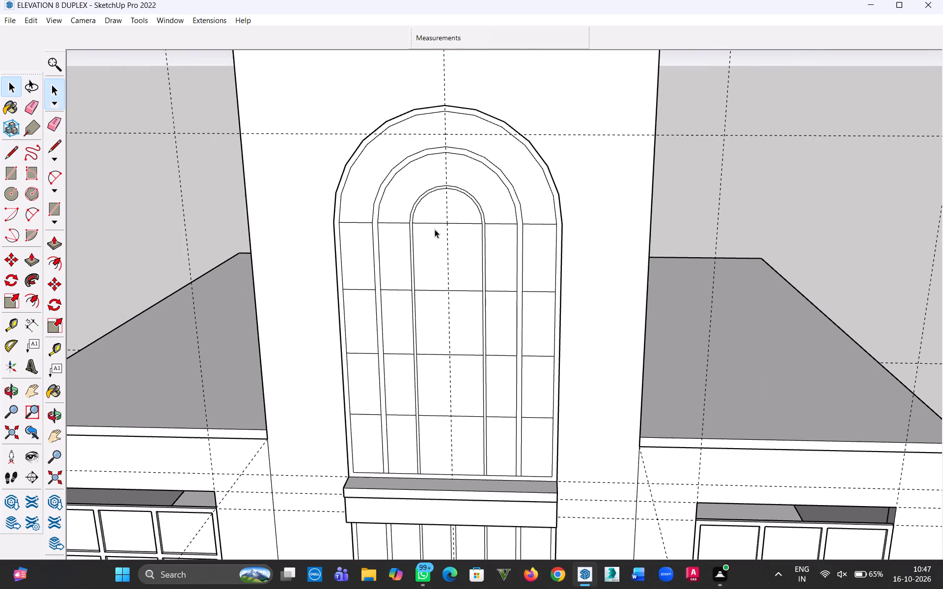
{"action": "key", "text": "h"}
{"action": "left_click_drag", "start_coordinate": [469, 293], "coordinate": [469, 213]}
{"action": "middle_click_drag", "start_coordinate": [443, 277], "coordinate": [464, 271]}
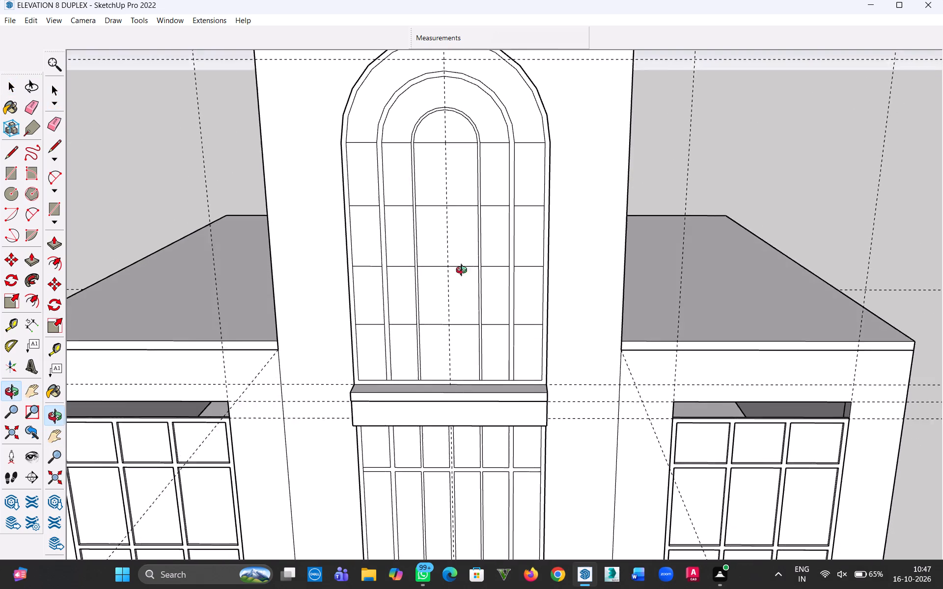
{"action": "middle_click_drag", "start_coordinate": [464, 271], "coordinate": [504, 254]}
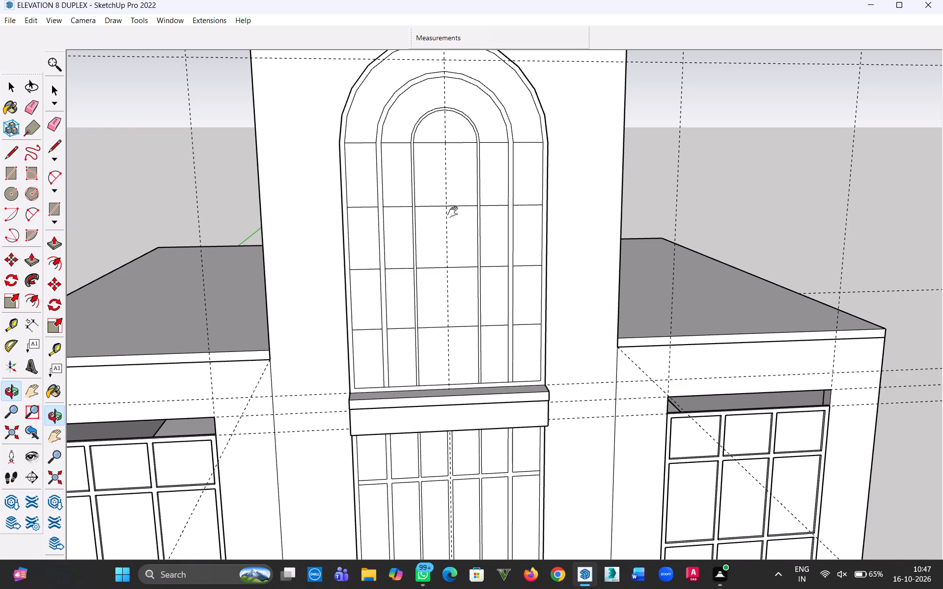
{"action": "middle_click_drag", "start_coordinate": [436, 190], "coordinate": [434, 213]}
{"action": "key", "text": "h"}
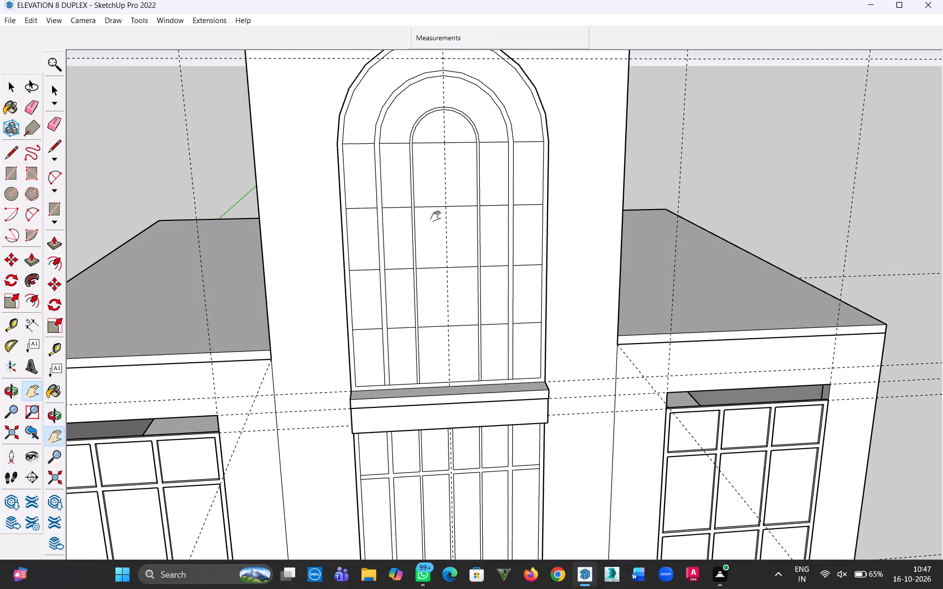
{"action": "left_click_drag", "start_coordinate": [440, 223], "coordinate": [436, 485]}
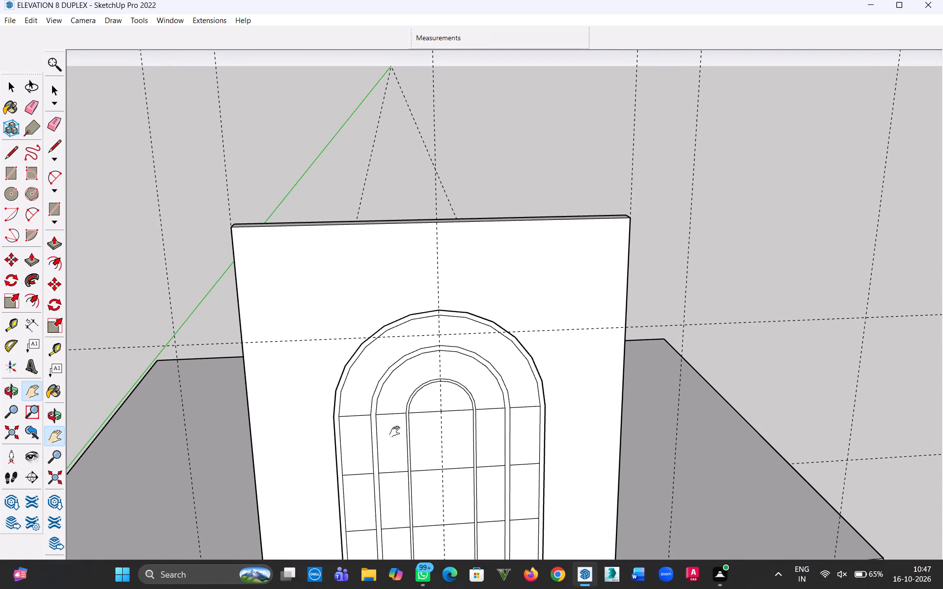
{"action": "left_click", "coordinate": [7, 87]}
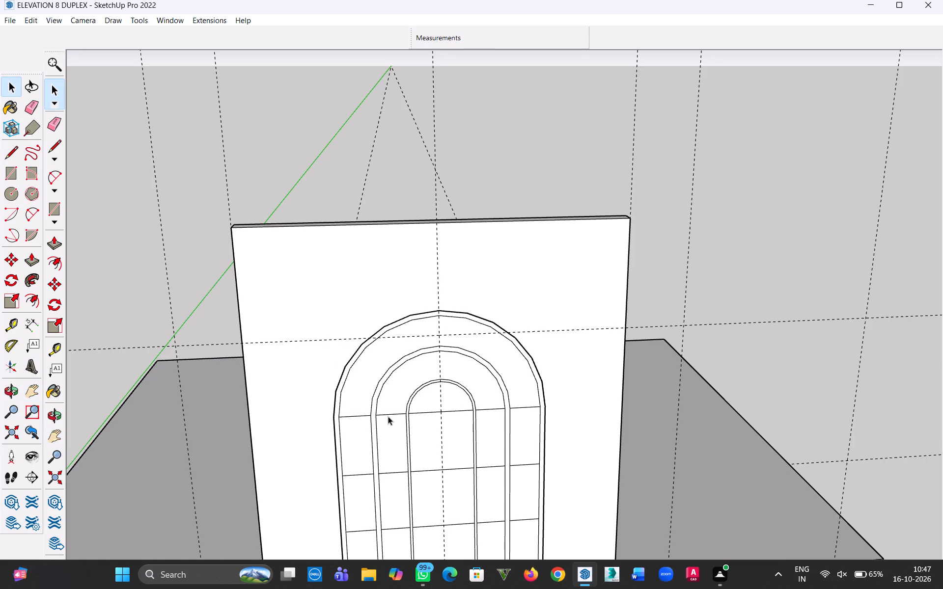
{"action": "left_click", "coordinate": [387, 415]}
{"action": "left_click", "coordinate": [352, 415]}
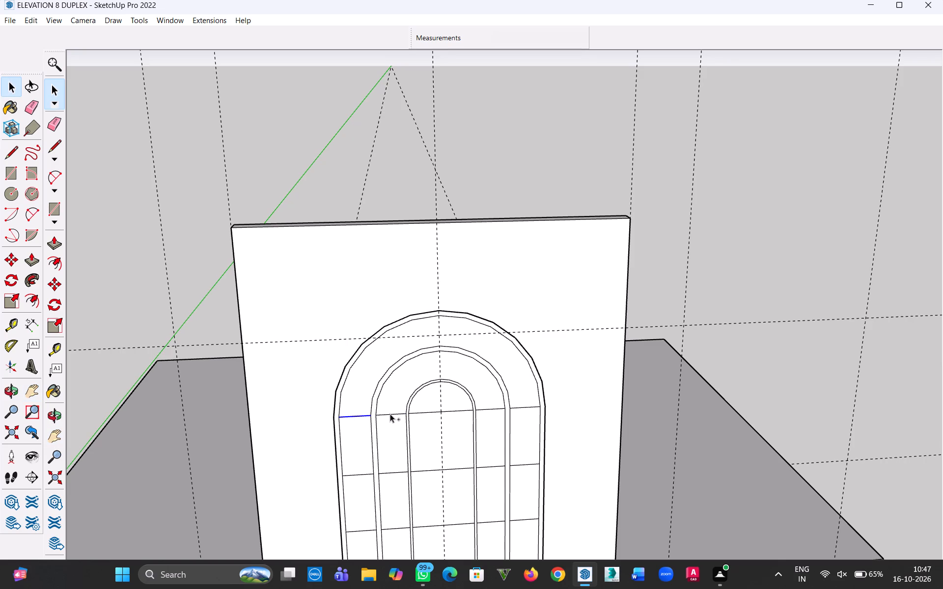
{"action": "left_click", "coordinate": [390, 414], "text": "ctrl"}
{"action": "left_click", "coordinate": [54, 302]}
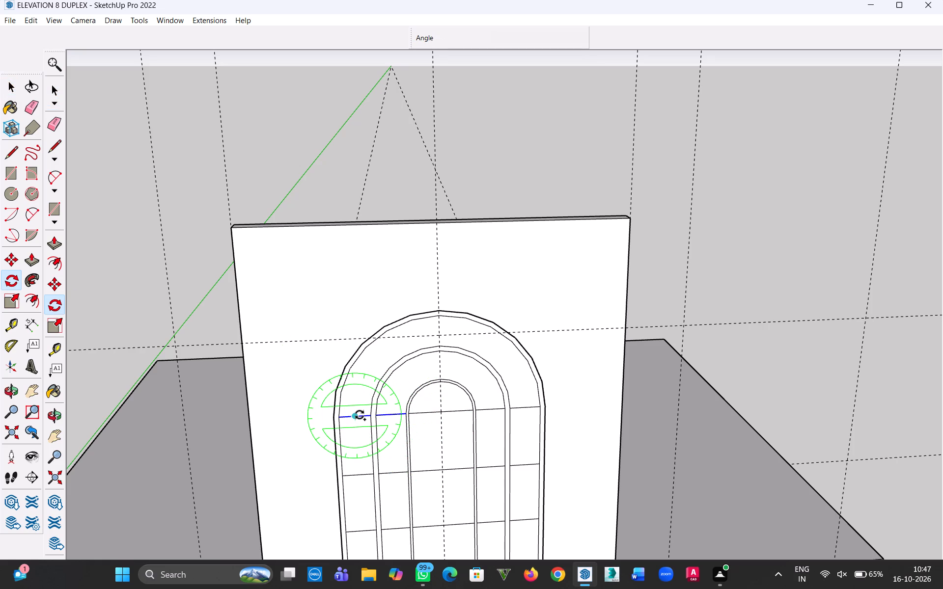
{"action": "scroll", "coordinate": [403, 414], "scroll_direction": "up", "scroll_amount": 12}
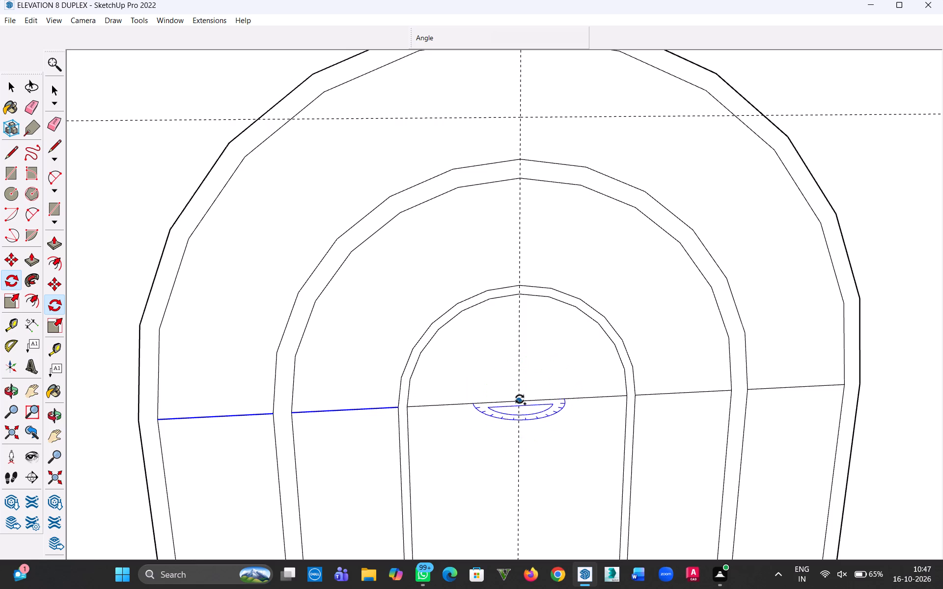
{"action": "key", "text": "Up"}
{"action": "key", "text": "Down"}
{"action": "key", "text": "Left"}
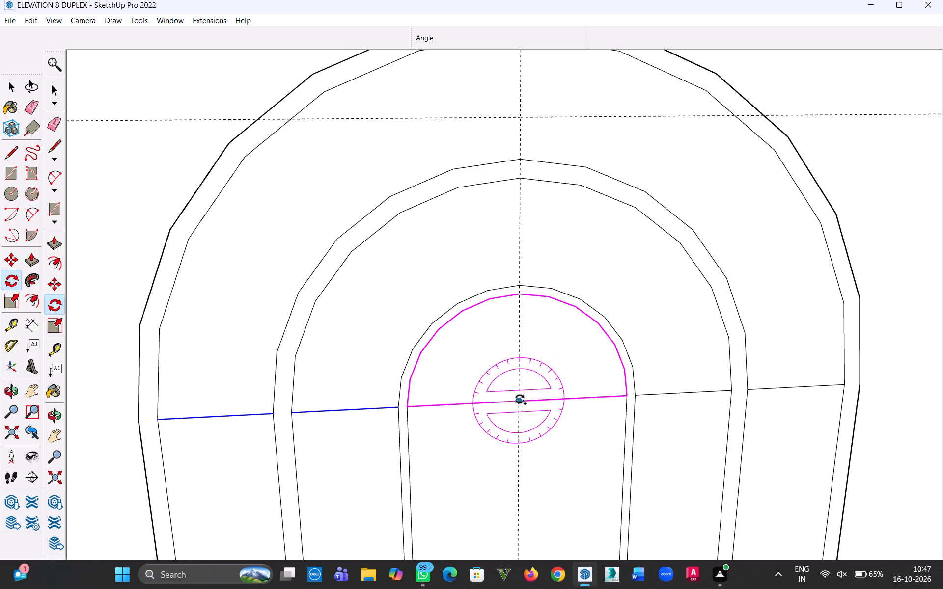
{"action": "left_click", "coordinate": [520, 399]}
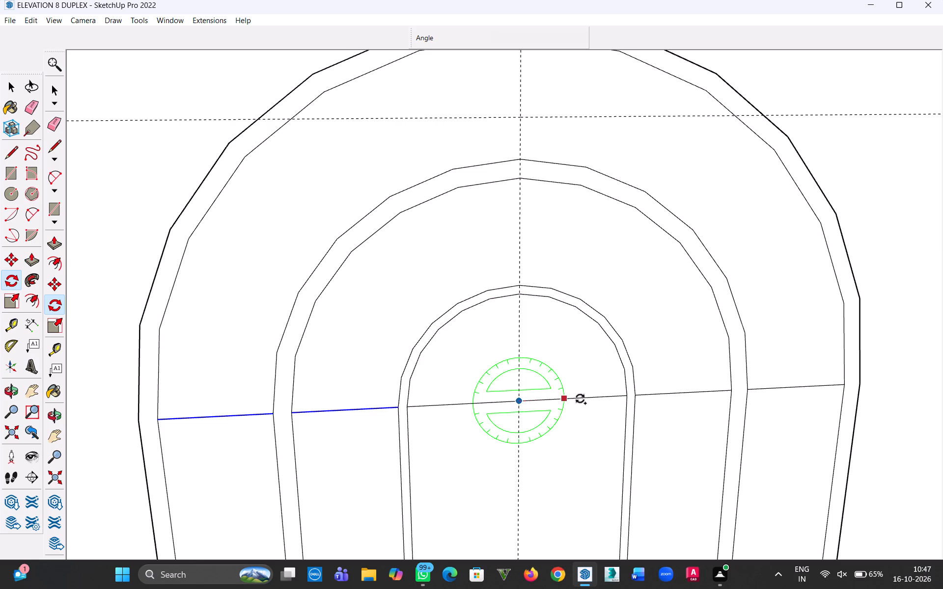
{"action": "left_click", "coordinate": [300, 415]}
{"action": "left_click", "coordinate": [713, 389]}
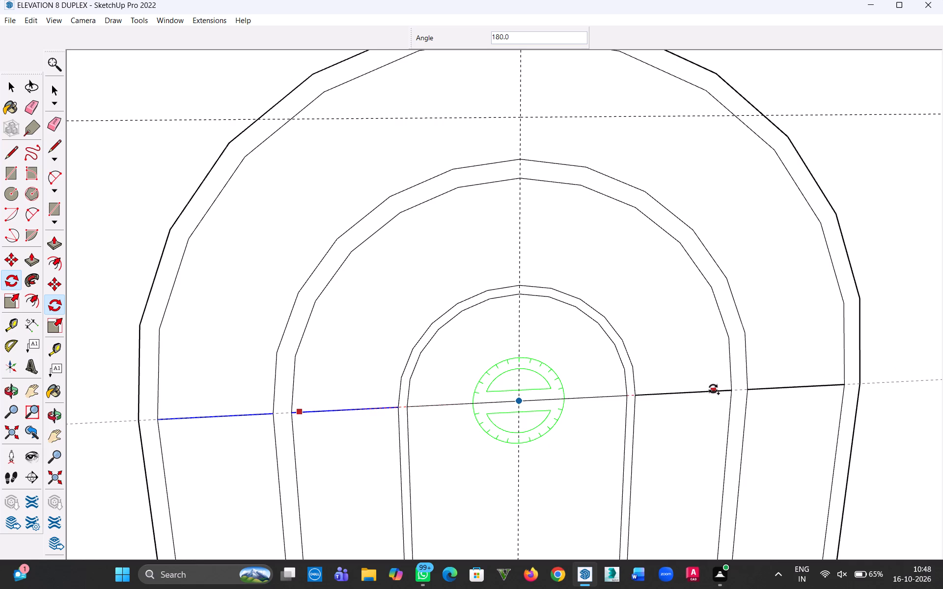
{"action": "type", "text": "/6"}
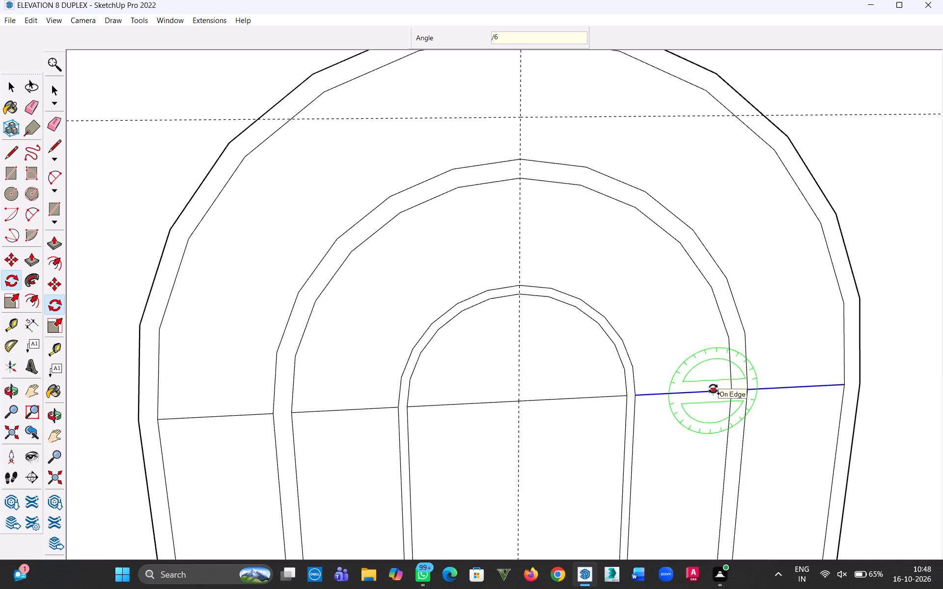
{"action": "key", "text": "Return"}
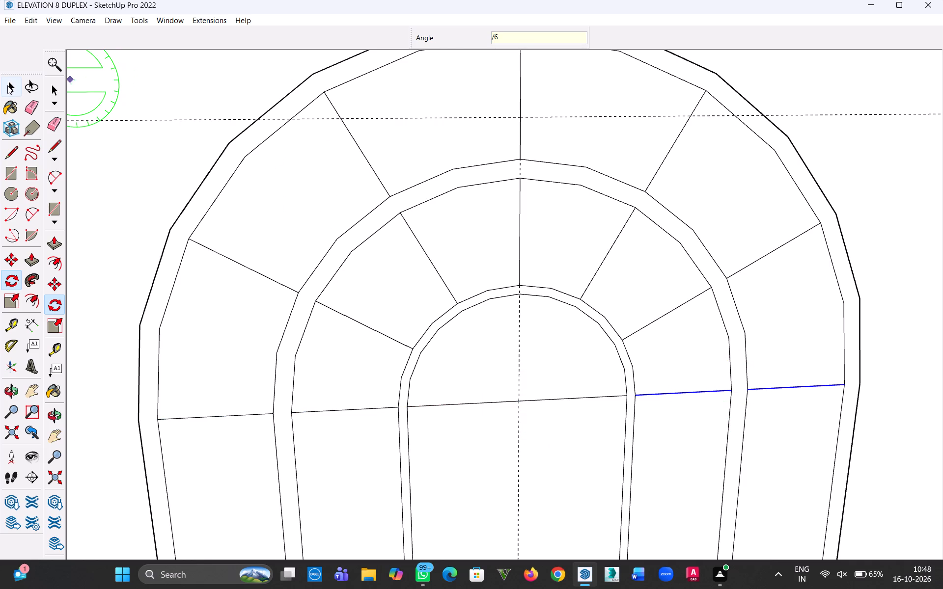
{"action": "left_click", "coordinate": [7, 85]}
{"action": "left_click", "coordinate": [252, 204]}
{"action": "scroll", "coordinate": [376, 239], "scroll_direction": "down", "scroll_amount": 5}
{"action": "scroll", "coordinate": [447, 273], "scroll_direction": "down", "scroll_amount": 11}
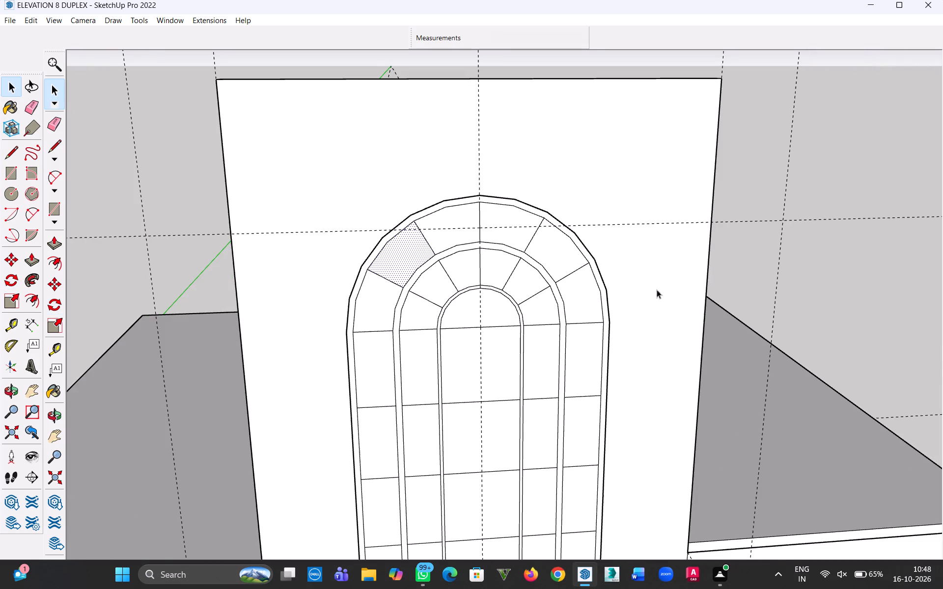
{"action": "left_click", "coordinate": [729, 300]}
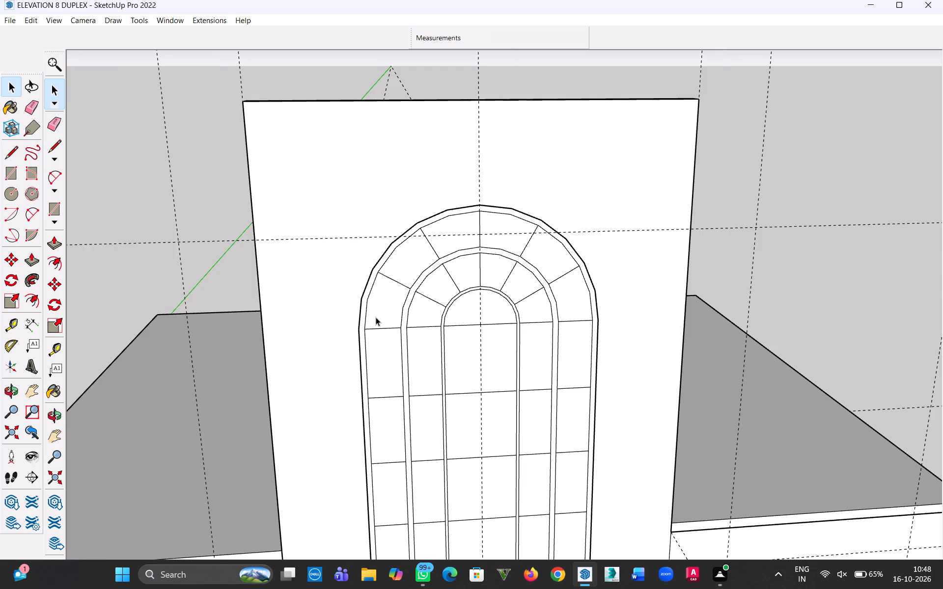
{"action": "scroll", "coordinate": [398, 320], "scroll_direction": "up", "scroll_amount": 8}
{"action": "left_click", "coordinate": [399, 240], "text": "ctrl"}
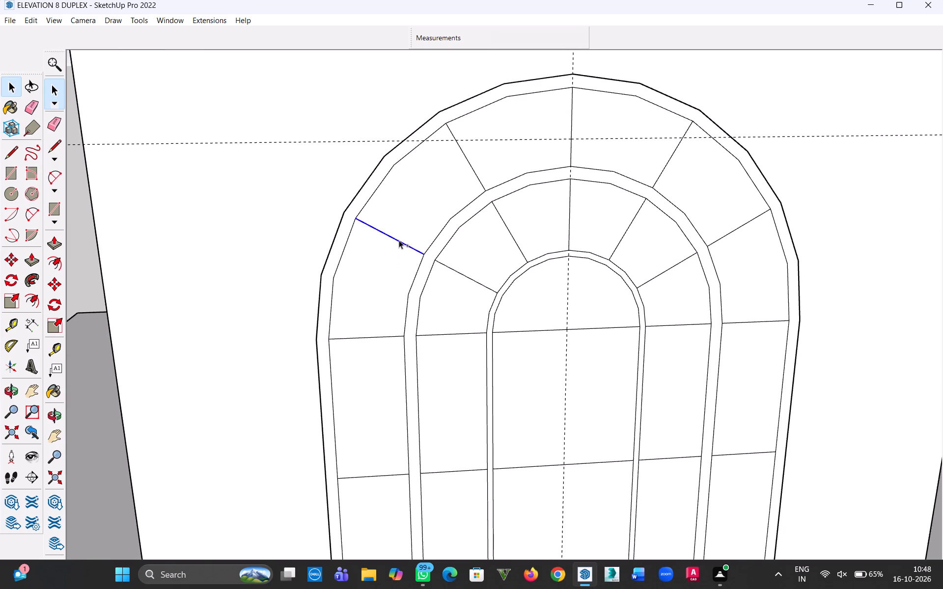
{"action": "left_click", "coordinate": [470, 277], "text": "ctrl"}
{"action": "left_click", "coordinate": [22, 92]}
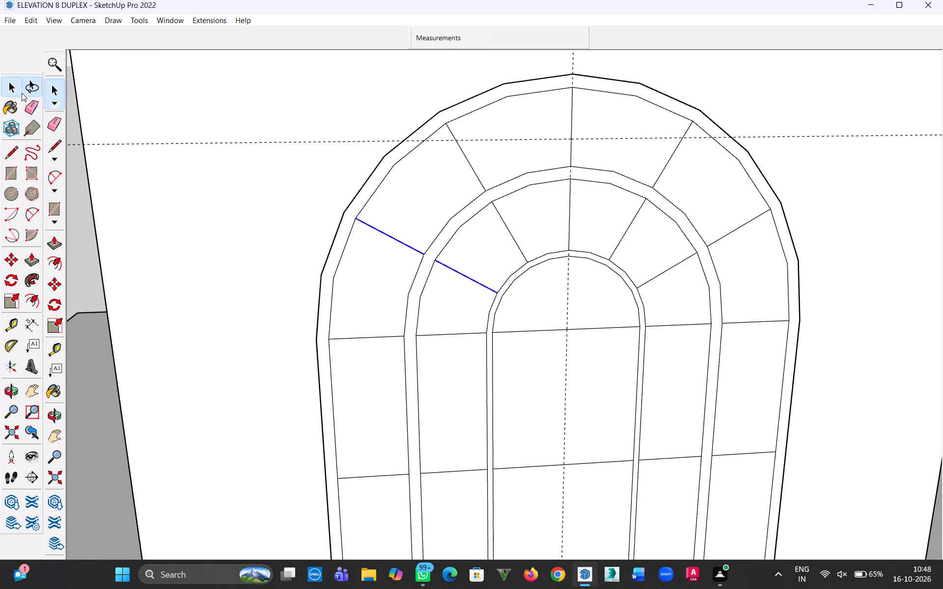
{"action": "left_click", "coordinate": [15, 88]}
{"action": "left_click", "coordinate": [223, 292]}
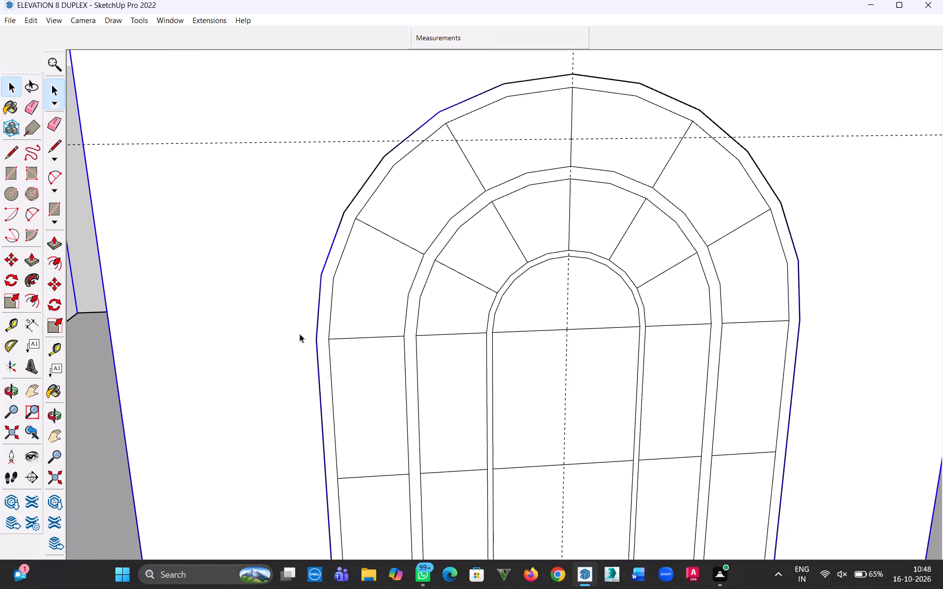
Copy all five segments of the horizontal line at the arches' centre 1 1/2" straight down.
{"action": "scroll", "coordinate": [372, 348], "scroll_direction": "up", "scroll_amount": 4}
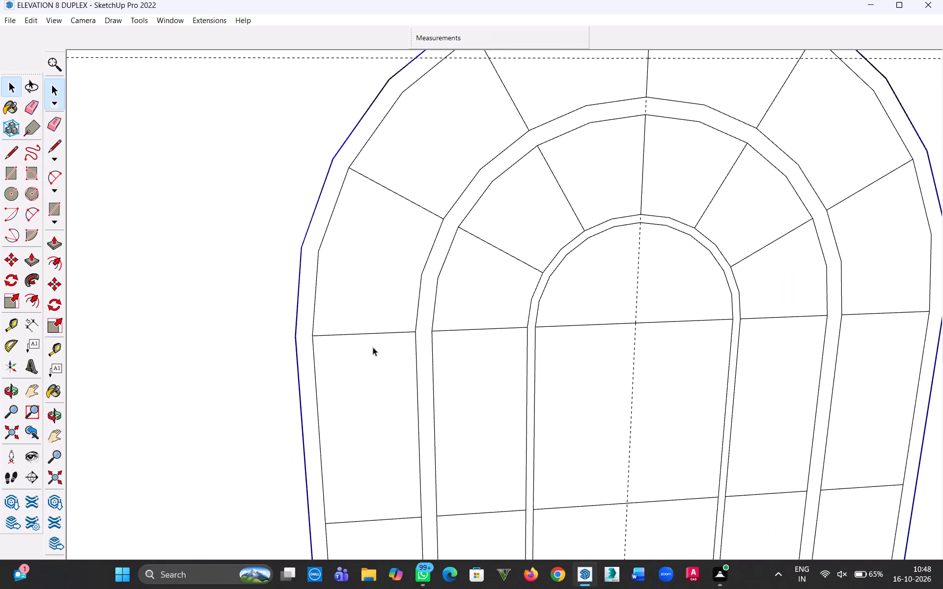
{"action": "scroll", "coordinate": [372, 356], "scroll_direction": "up", "scroll_amount": 1}
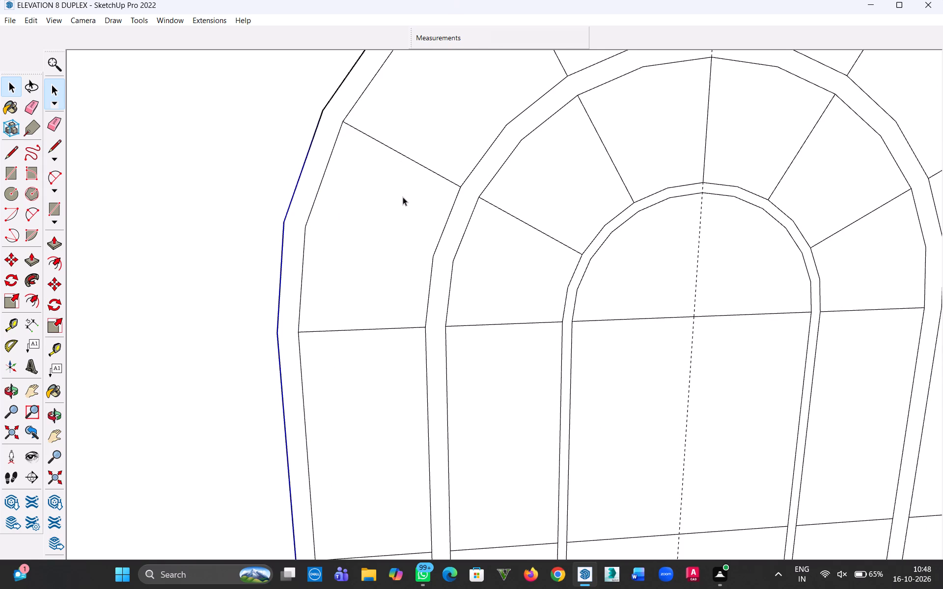
{"action": "left_click", "coordinate": [356, 328]}
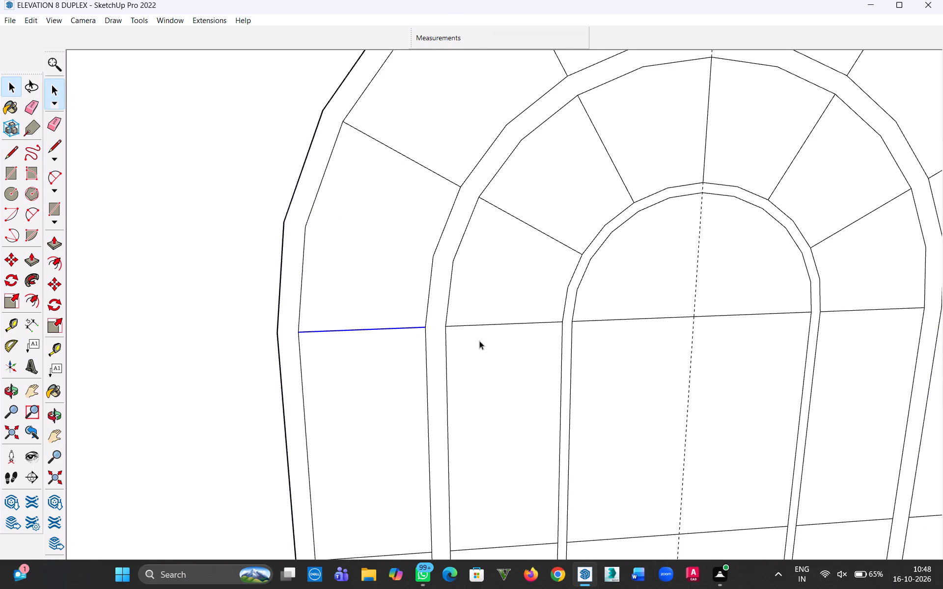
{"action": "left_click", "coordinate": [495, 325]}
{"action": "scroll", "coordinate": [500, 331], "scroll_direction": "down", "scroll_amount": 4}
{"action": "left_click", "coordinate": [412, 330], "text": "ctrl"}
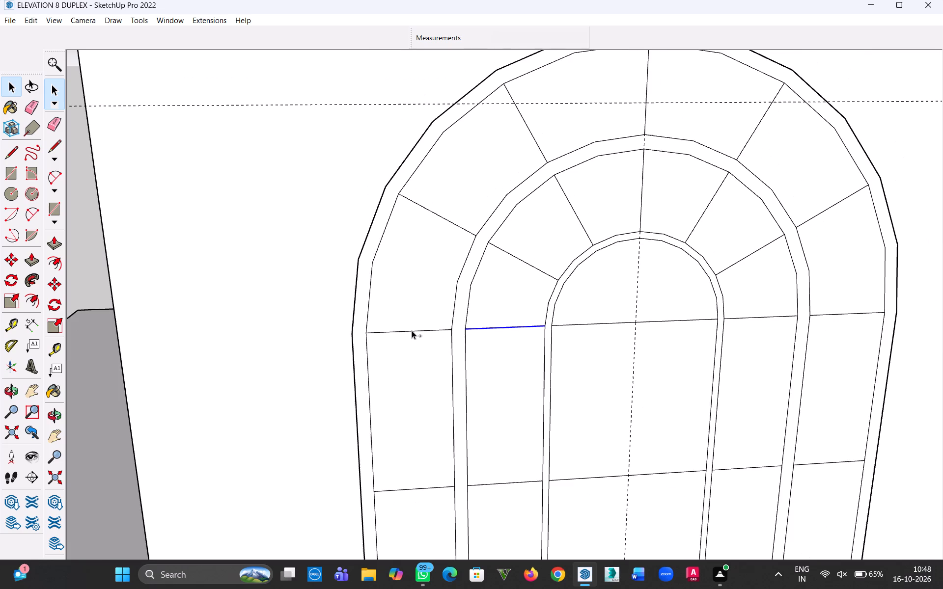
{"action": "left_click", "coordinate": [585, 326], "text": "ctrl"}
{"action": "left_click", "coordinate": [673, 357], "text": "shift"}
{"action": "left_click", "coordinate": [659, 322], "text": "ctrl"}
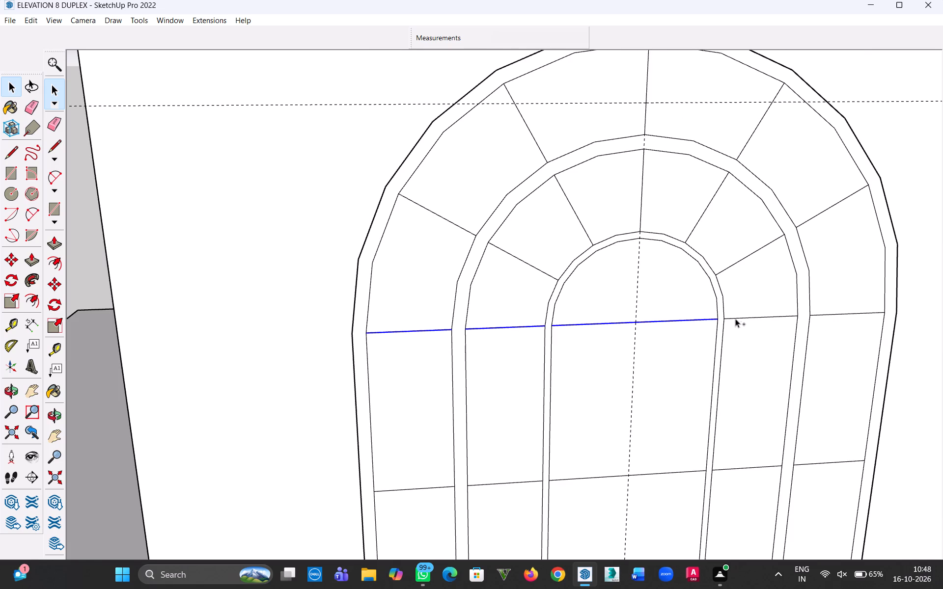
{"action": "left_click", "coordinate": [736, 320], "text": "ctrl"}
{"action": "left_click", "coordinate": [854, 313], "text": "ctrl"}
{"action": "key", "text": "m"}
{"action": "left_click", "coordinate": [636, 323]}
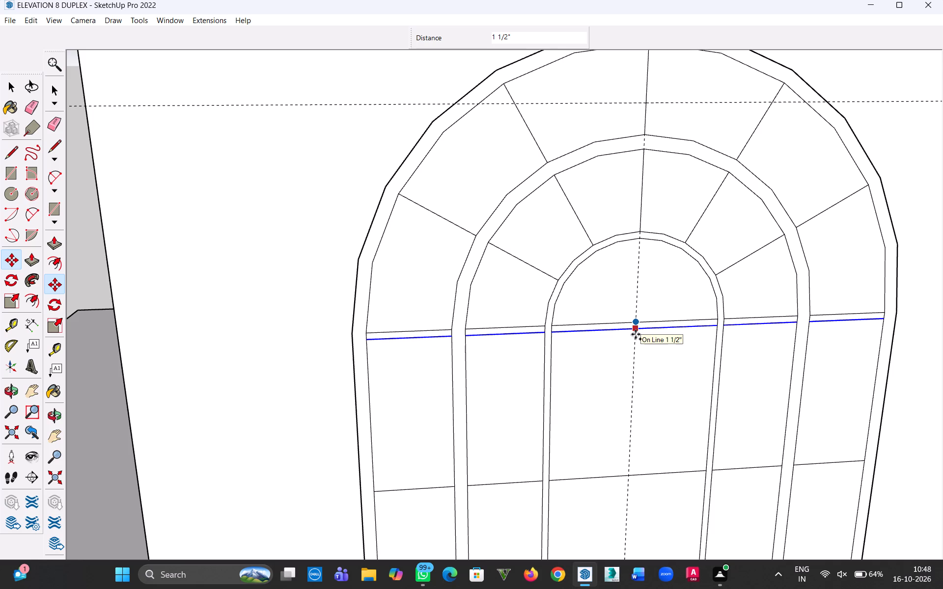
{"action": "left_click", "coordinate": [636, 334]}
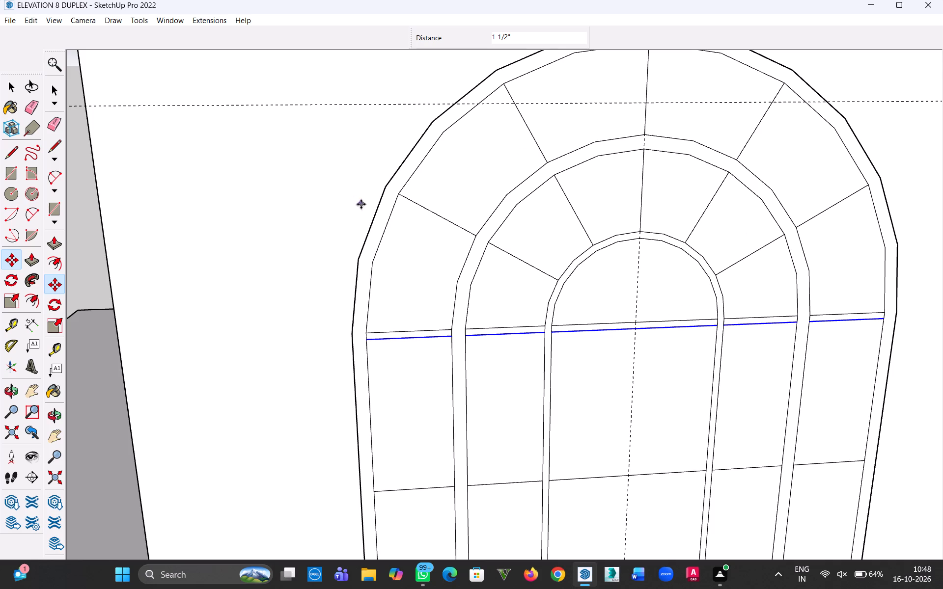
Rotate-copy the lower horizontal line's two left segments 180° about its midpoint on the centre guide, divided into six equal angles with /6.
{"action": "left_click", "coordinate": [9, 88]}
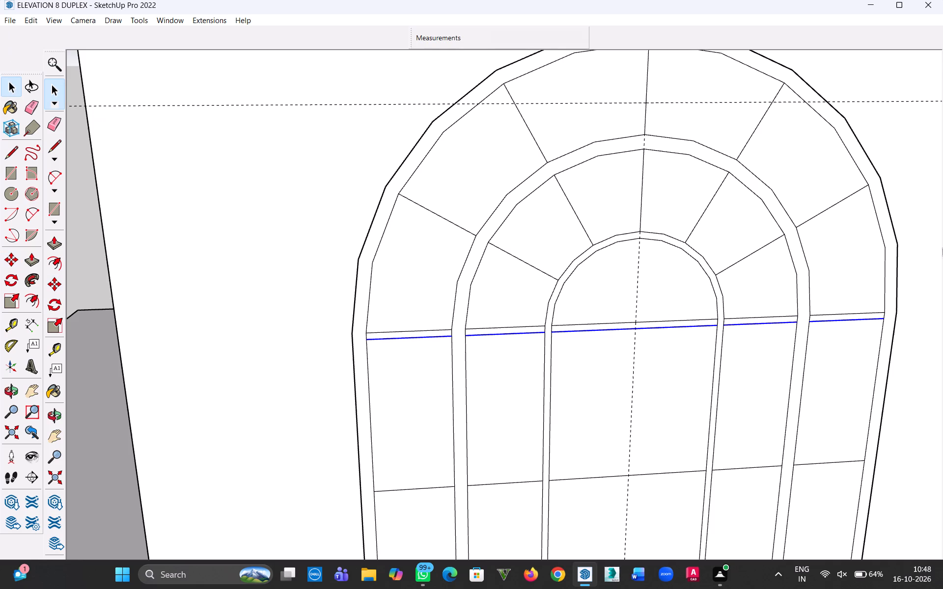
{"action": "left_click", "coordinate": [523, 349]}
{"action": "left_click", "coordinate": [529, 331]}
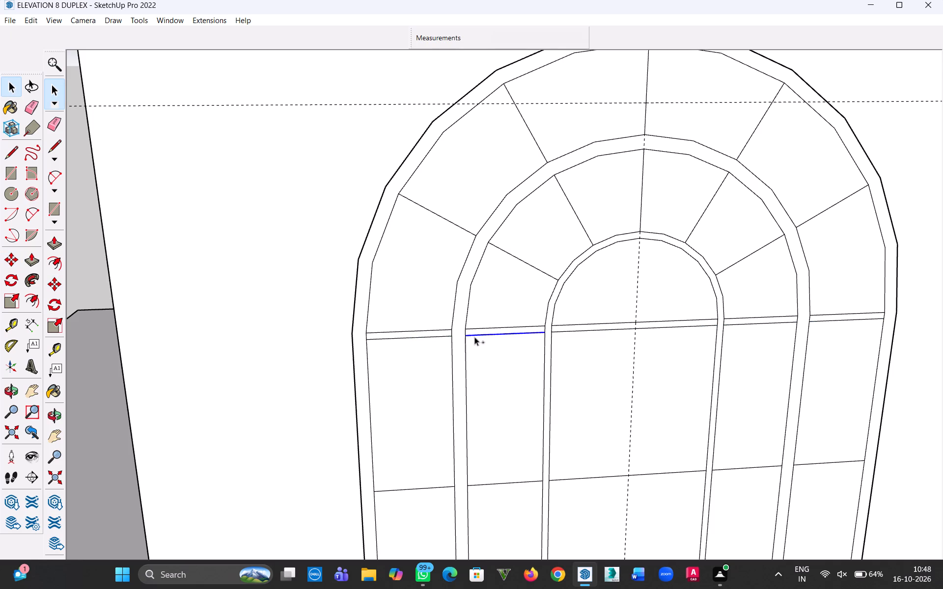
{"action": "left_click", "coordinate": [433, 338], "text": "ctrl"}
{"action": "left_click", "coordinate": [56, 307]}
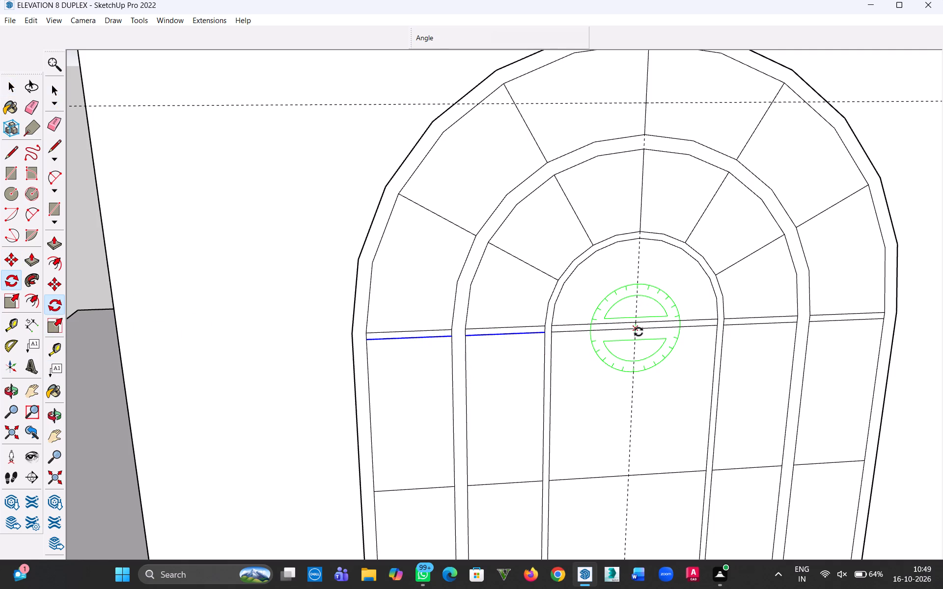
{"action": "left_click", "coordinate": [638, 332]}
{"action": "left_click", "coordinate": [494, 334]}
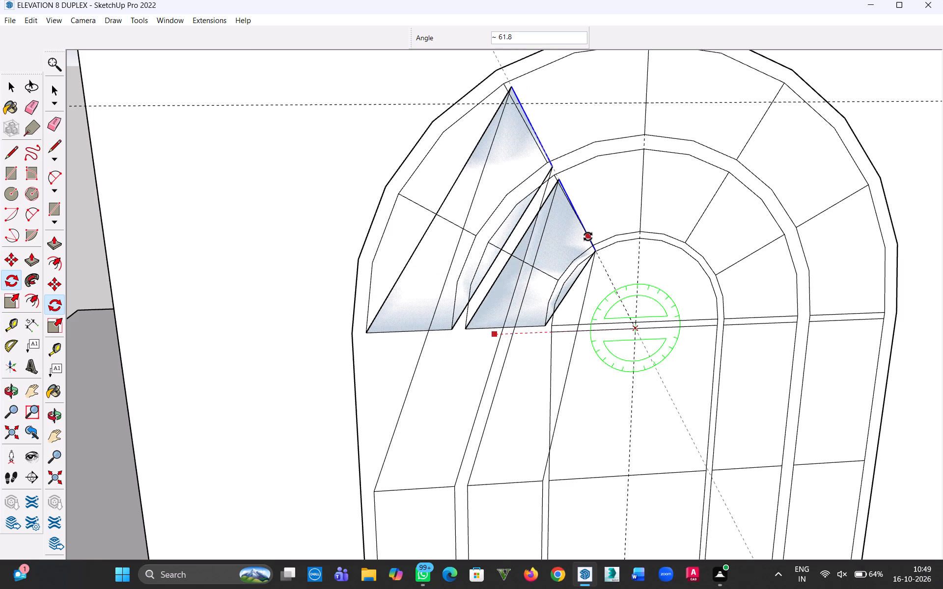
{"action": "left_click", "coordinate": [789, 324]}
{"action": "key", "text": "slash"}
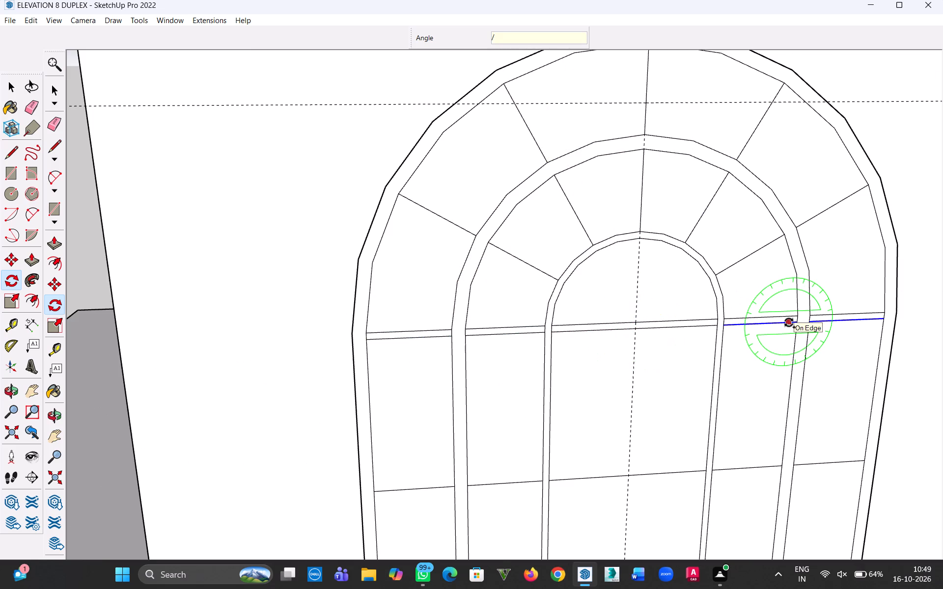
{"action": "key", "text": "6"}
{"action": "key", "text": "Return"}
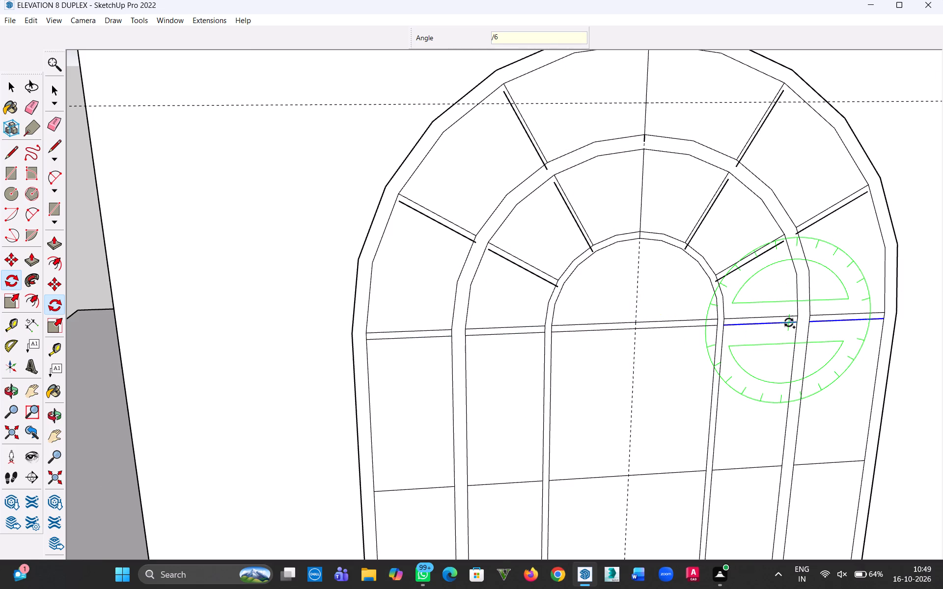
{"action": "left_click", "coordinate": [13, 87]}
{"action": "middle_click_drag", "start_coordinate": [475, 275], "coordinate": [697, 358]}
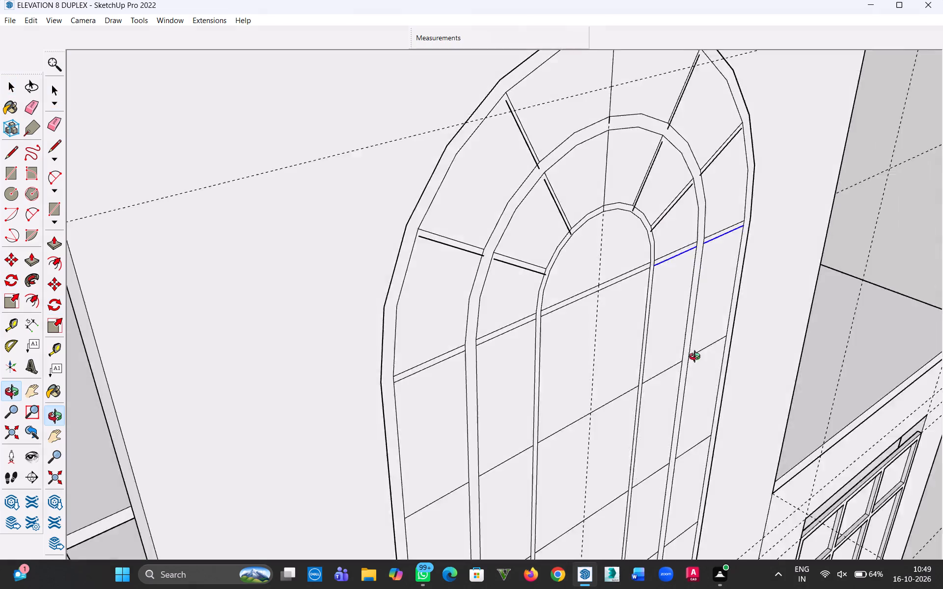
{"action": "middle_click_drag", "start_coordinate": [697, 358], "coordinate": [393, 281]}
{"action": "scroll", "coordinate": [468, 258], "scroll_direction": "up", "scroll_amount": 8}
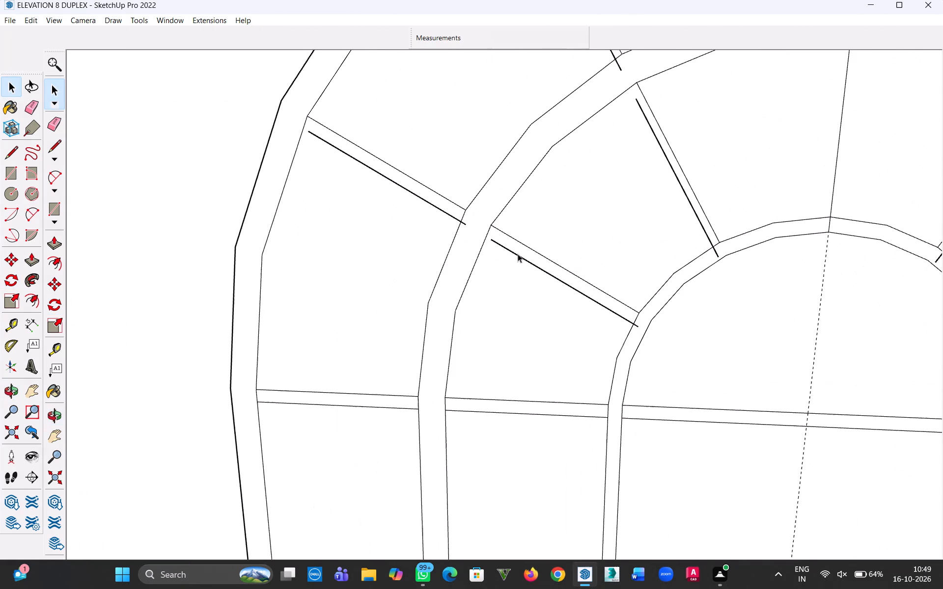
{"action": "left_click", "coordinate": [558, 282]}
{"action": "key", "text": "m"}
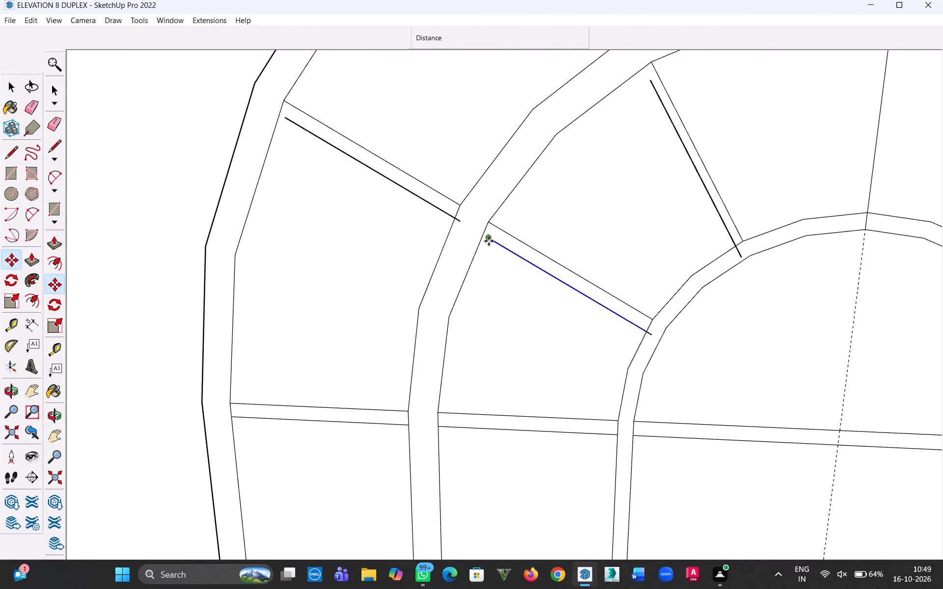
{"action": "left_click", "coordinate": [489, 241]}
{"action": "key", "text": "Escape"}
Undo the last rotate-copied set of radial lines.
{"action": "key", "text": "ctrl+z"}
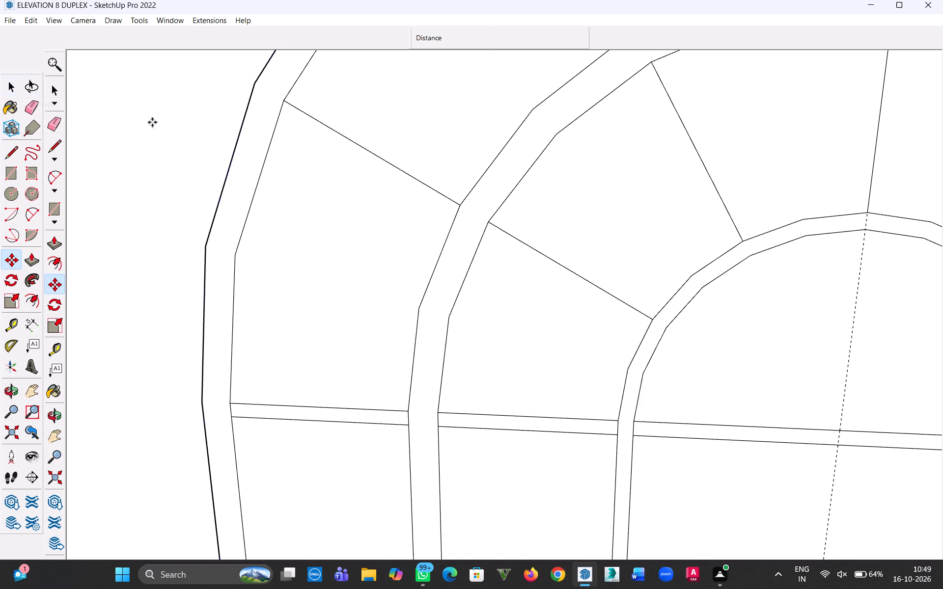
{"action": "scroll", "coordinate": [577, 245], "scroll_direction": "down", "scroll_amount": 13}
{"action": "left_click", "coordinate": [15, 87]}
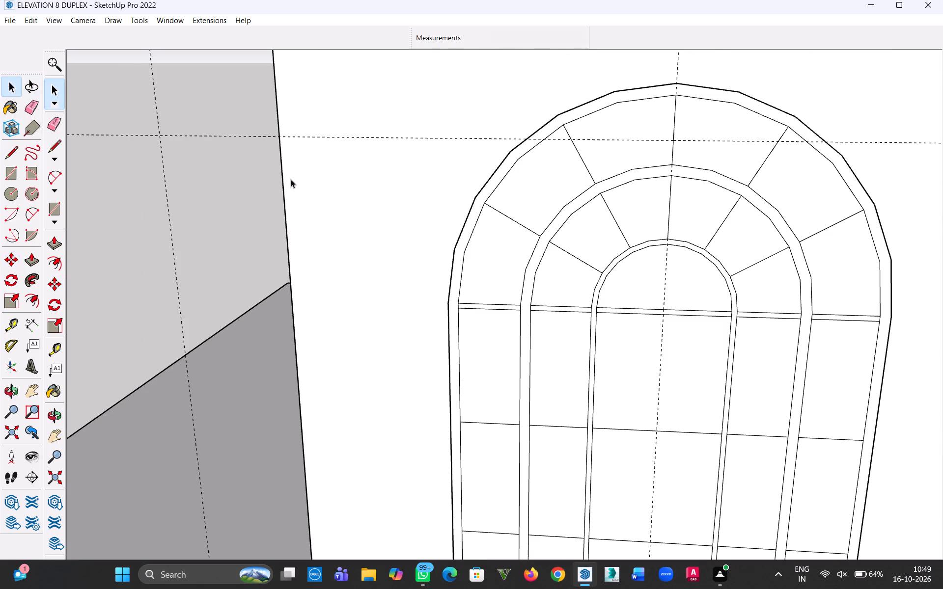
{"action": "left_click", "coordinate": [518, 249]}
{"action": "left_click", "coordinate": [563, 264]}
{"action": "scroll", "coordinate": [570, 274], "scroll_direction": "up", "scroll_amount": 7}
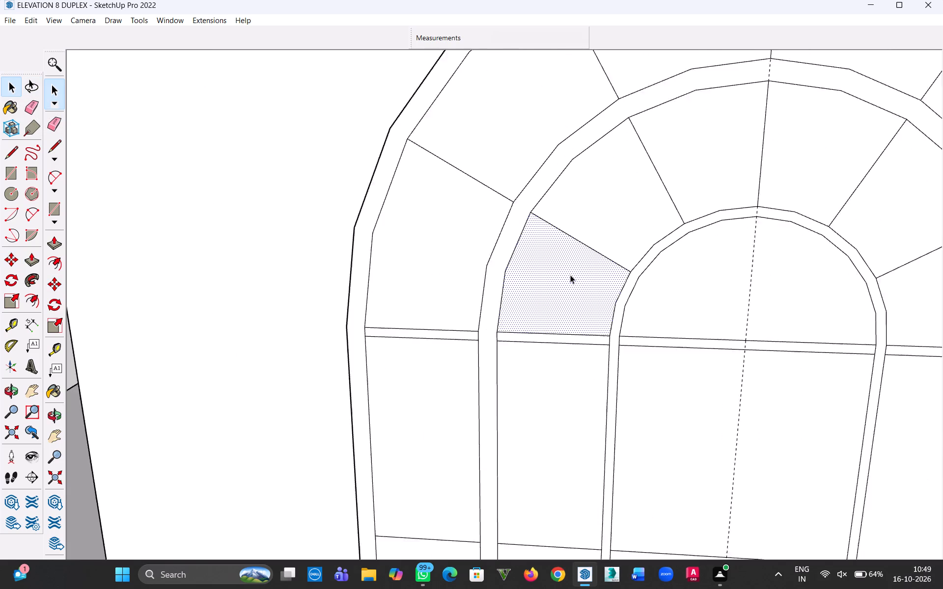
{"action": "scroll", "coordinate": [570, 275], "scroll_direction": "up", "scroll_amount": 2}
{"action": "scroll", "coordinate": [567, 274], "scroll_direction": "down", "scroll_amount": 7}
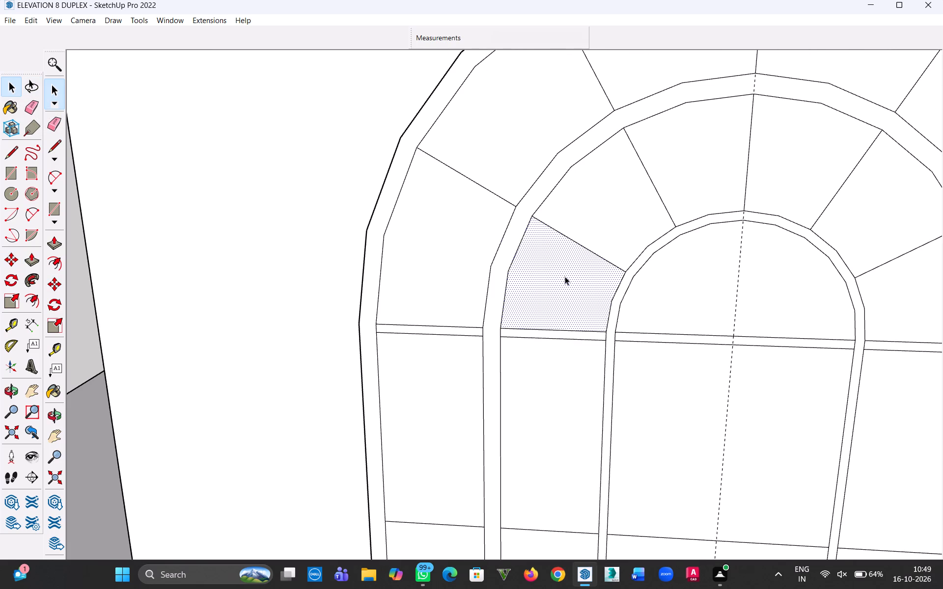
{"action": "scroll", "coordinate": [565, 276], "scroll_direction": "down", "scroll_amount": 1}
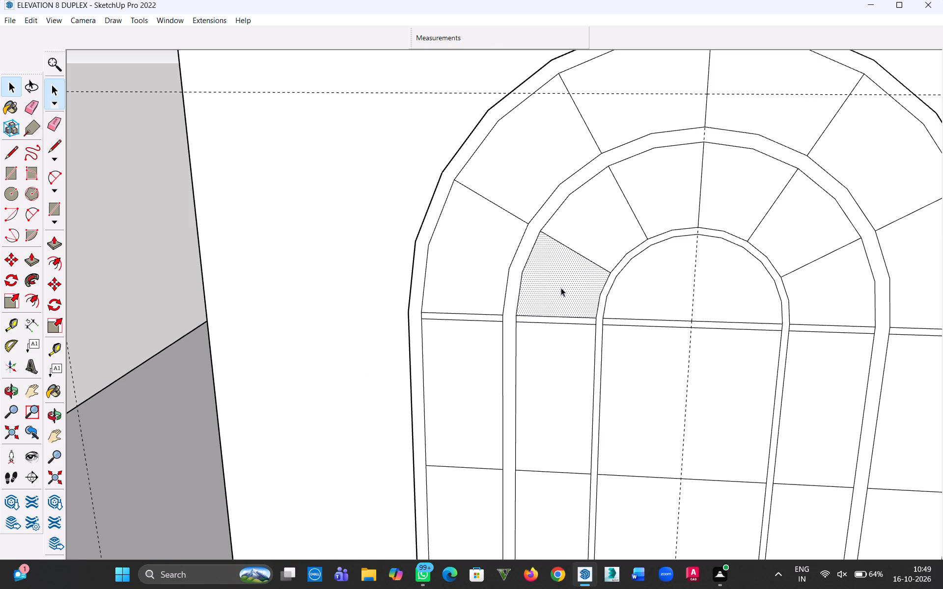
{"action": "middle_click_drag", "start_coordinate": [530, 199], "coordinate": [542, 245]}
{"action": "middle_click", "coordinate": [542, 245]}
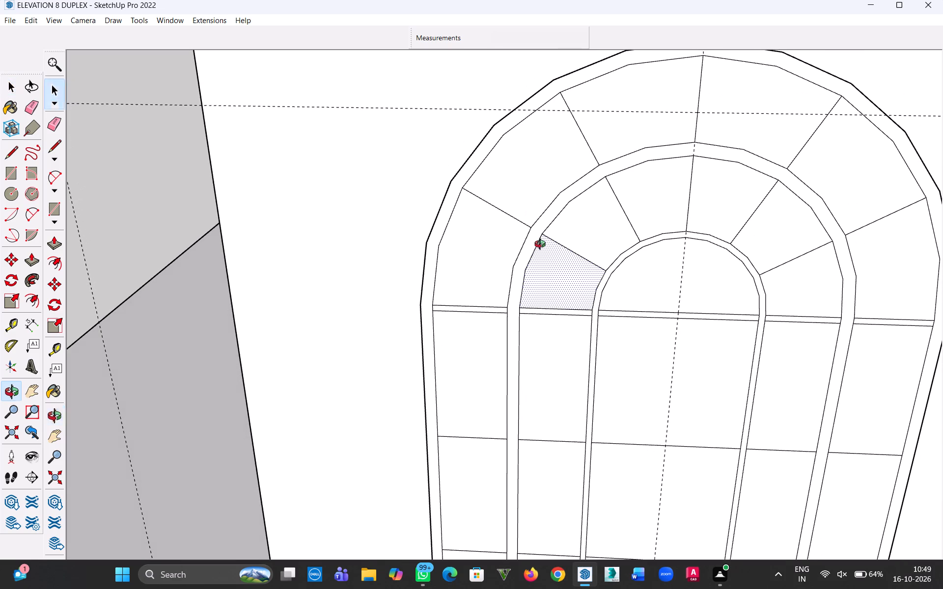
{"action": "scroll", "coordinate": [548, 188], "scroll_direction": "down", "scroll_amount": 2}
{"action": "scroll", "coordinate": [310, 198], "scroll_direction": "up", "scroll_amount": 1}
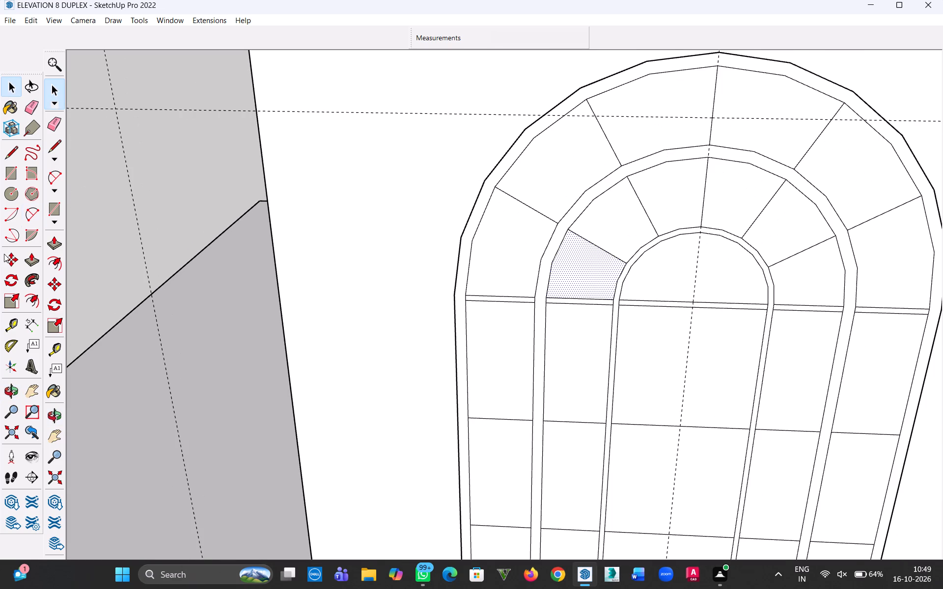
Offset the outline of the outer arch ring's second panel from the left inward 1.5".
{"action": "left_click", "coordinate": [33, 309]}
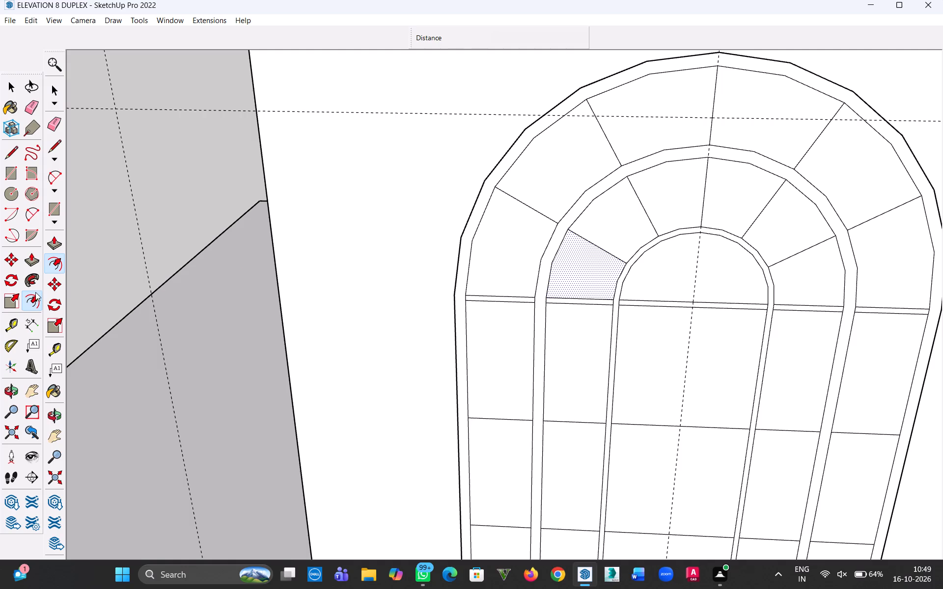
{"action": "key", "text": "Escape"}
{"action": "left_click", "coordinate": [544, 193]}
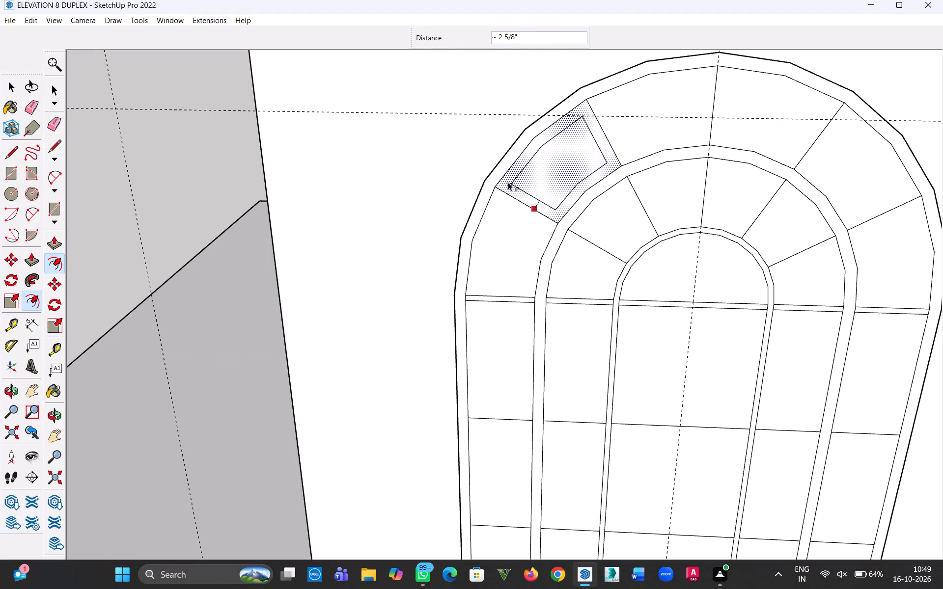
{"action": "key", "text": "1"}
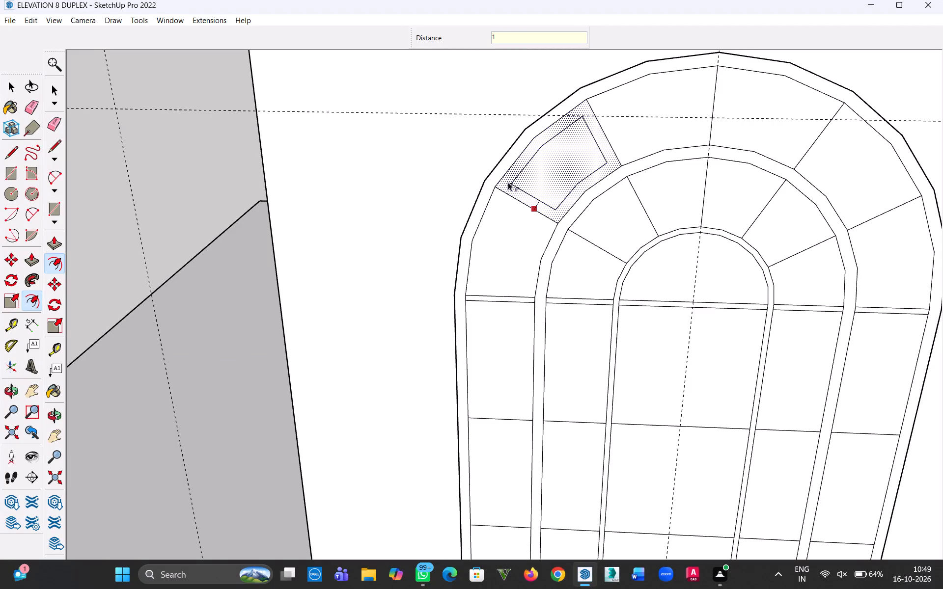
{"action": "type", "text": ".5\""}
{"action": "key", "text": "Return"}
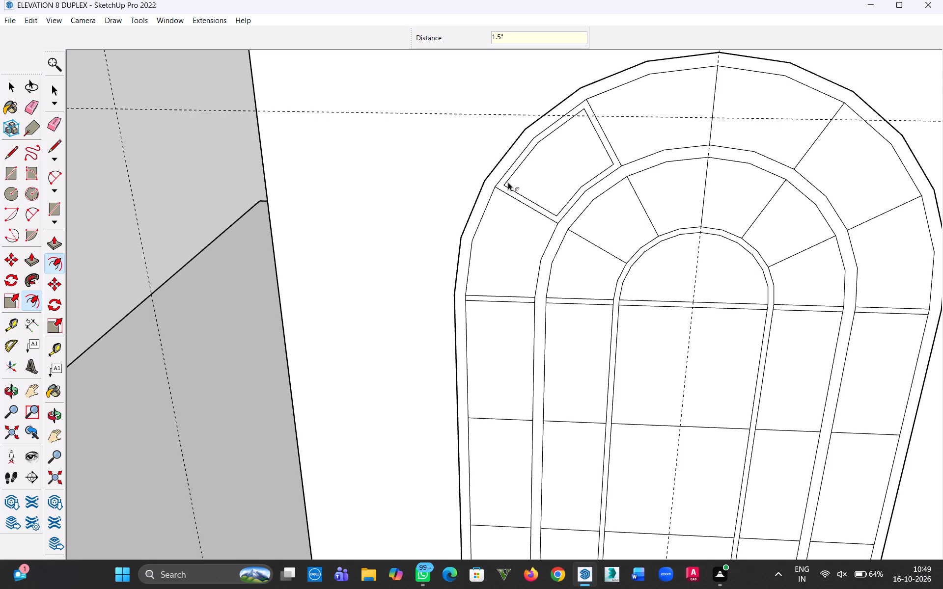
Delete all five segments of the lower duplicate line just below the horizontal line at the arches' centre.
{"action": "left_click", "coordinate": [14, 88]}
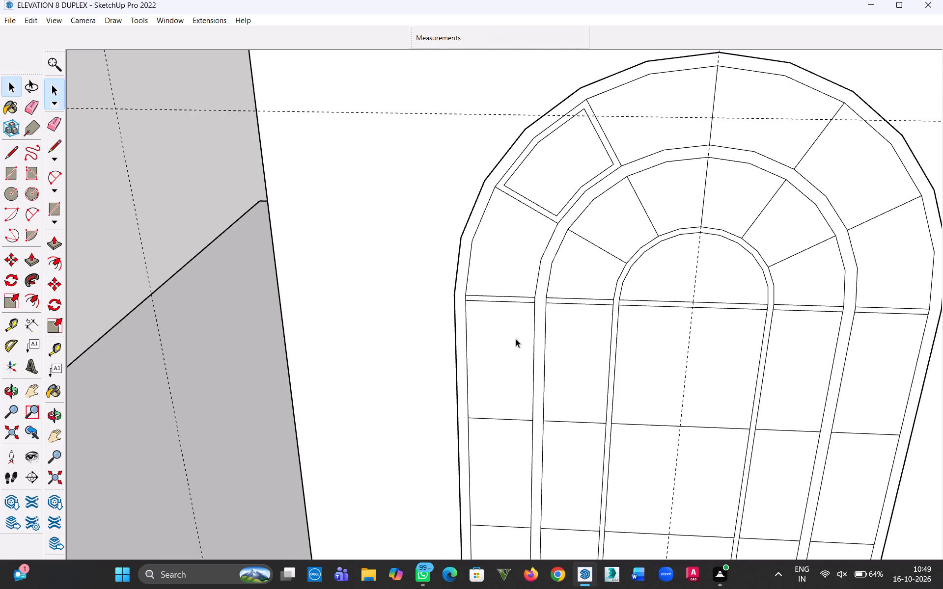
{"action": "left_click", "coordinate": [511, 301]}
{"action": "key", "text": "Delete"}
{"action": "left_click", "coordinate": [588, 304]}
{"action": "key", "text": "Delete"}
{"action": "left_click", "coordinate": [654, 307]}
{"action": "key", "text": "Delete"}
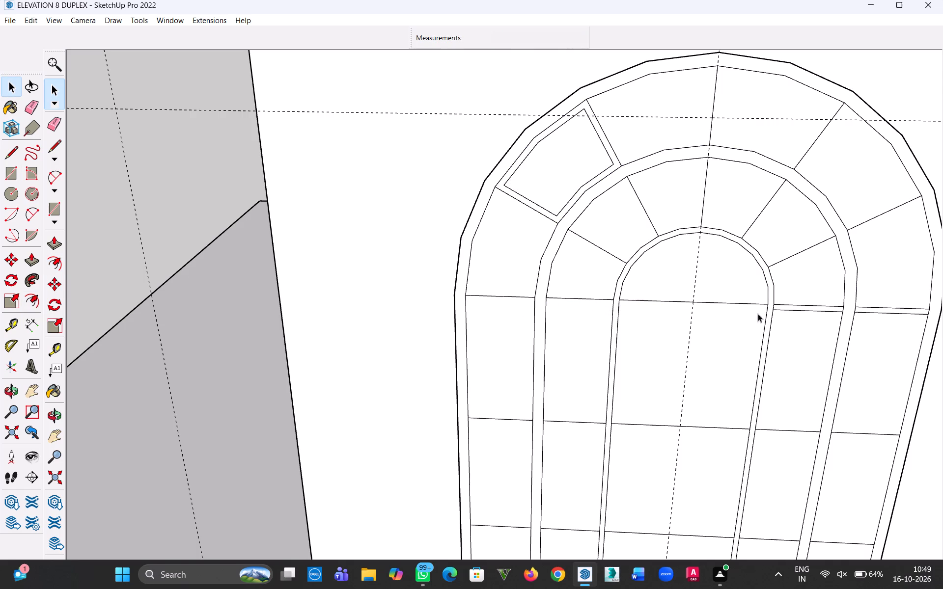
{"action": "left_click", "coordinate": [796, 310]}
{"action": "key", "text": "Delete"}
{"action": "left_click", "coordinate": [887, 313]}
{"action": "key", "text": "Delete"}
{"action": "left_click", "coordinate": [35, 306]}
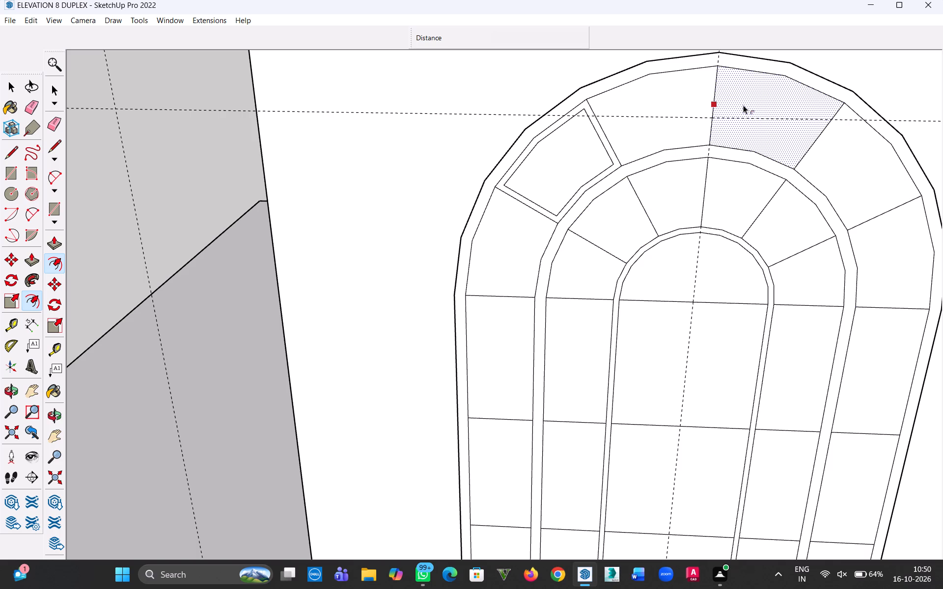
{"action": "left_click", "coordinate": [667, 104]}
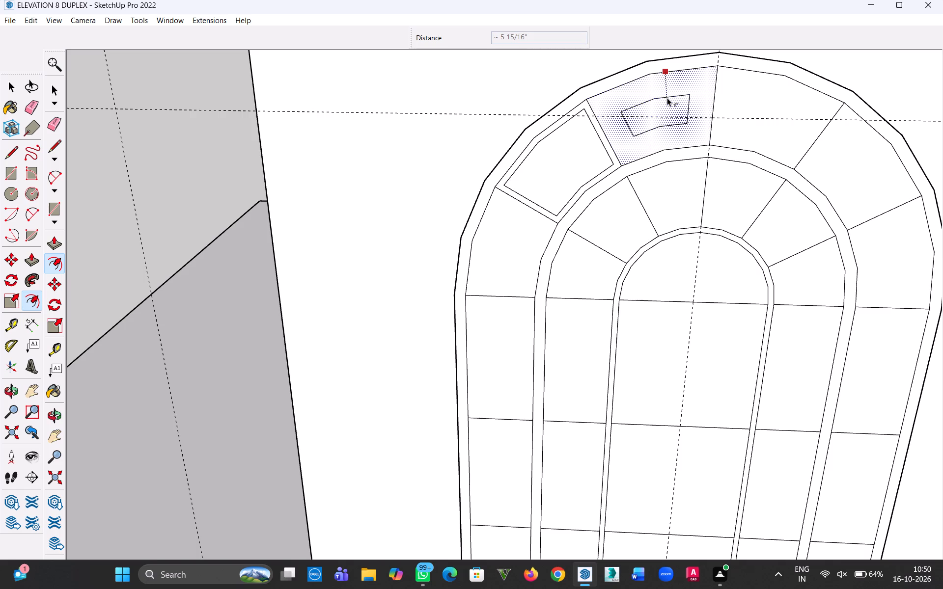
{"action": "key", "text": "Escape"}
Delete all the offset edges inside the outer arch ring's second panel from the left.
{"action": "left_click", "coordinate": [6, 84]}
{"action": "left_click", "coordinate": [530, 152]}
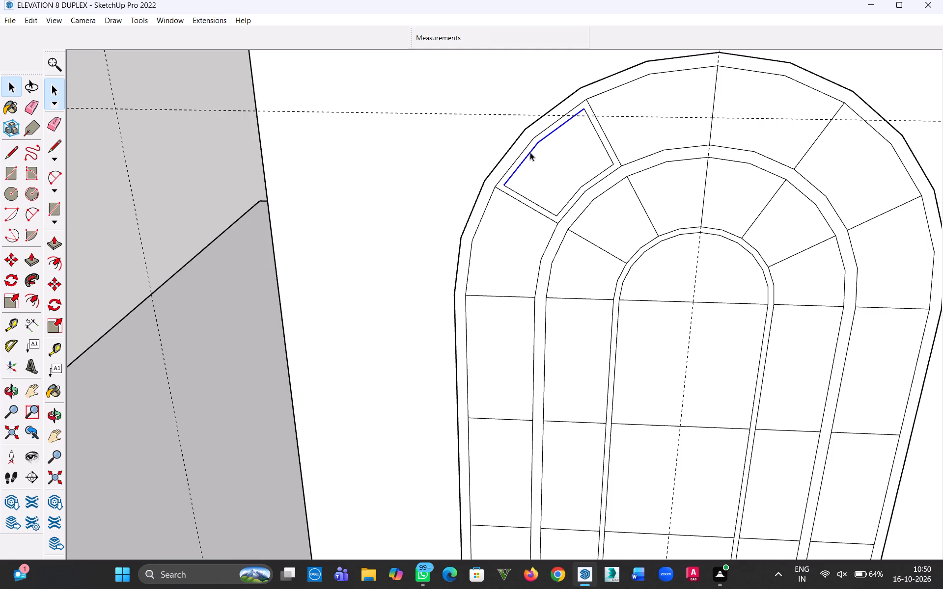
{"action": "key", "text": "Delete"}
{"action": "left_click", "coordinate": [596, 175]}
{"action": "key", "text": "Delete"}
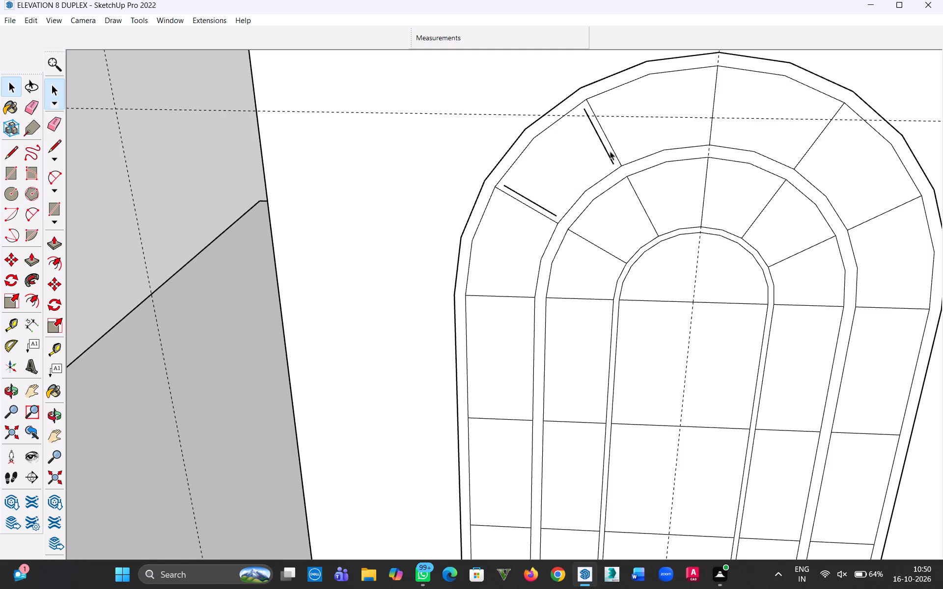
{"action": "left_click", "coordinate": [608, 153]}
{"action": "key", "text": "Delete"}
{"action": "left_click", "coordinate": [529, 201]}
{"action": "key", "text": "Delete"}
Offset the outlines of the outer arch ring's two panels just left of the centre line inward 0.75".
{"action": "left_click", "coordinate": [35, 300]}
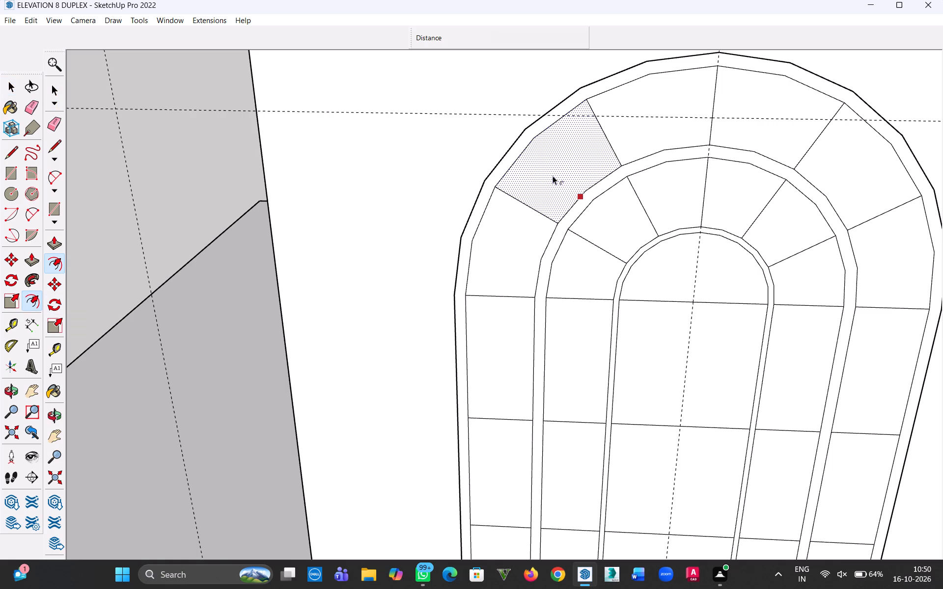
{"action": "left_click", "coordinate": [547, 178]}
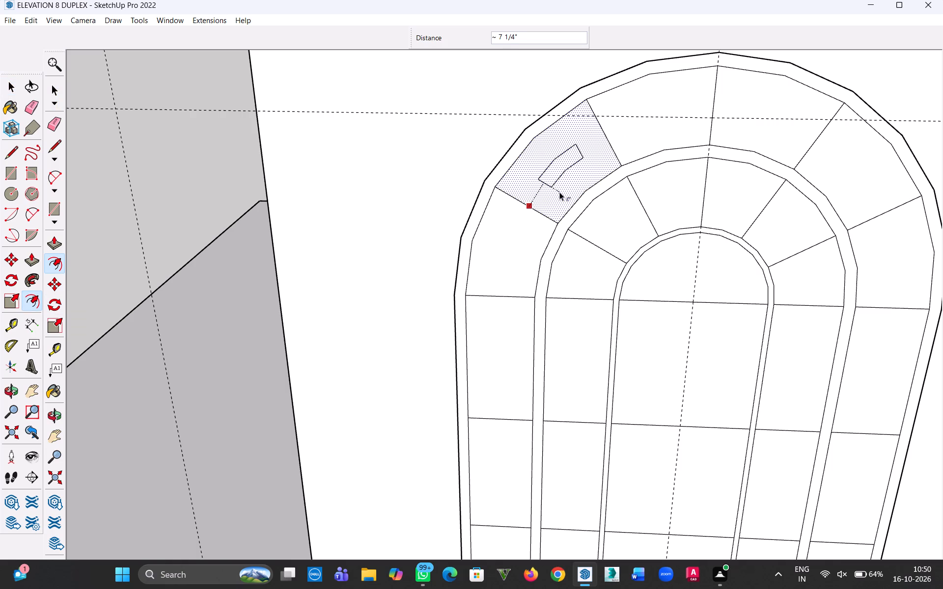
{"action": "type", "text": "0.75"}
{"action": "key", "text": "shift+quotedbl"}
{"action": "key", "text": "Return"}
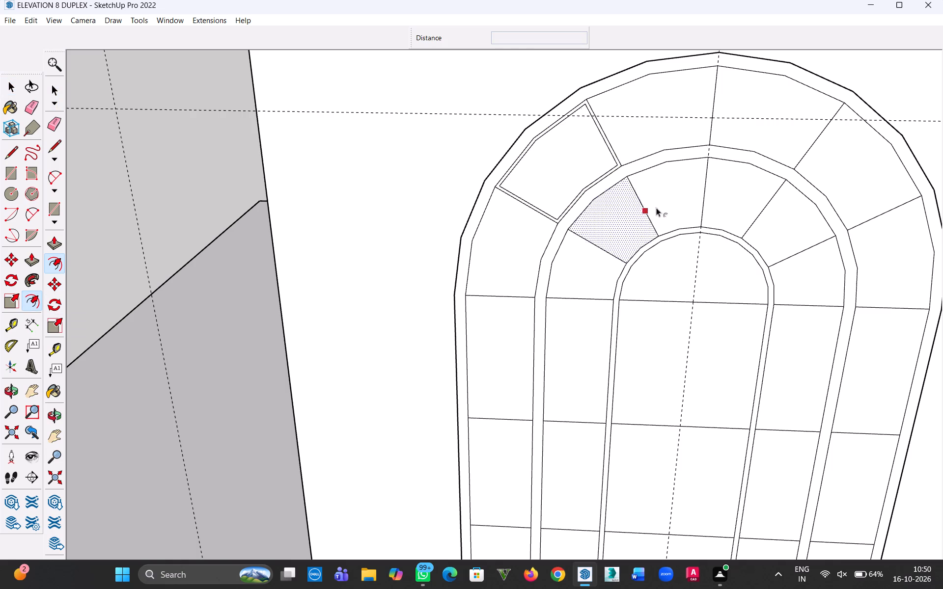
{"action": "left_click", "coordinate": [645, 100]}
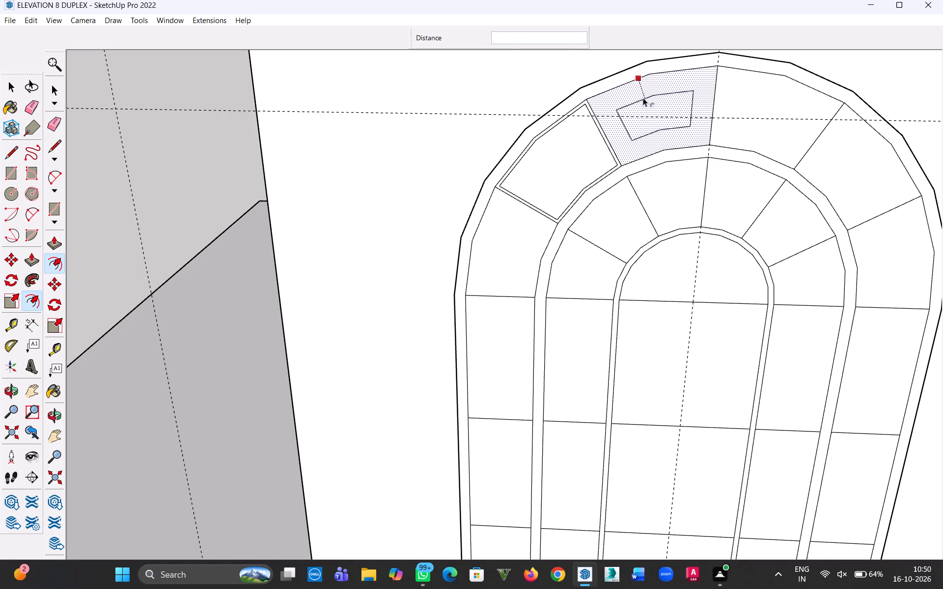
{"action": "key", "text": "0"}
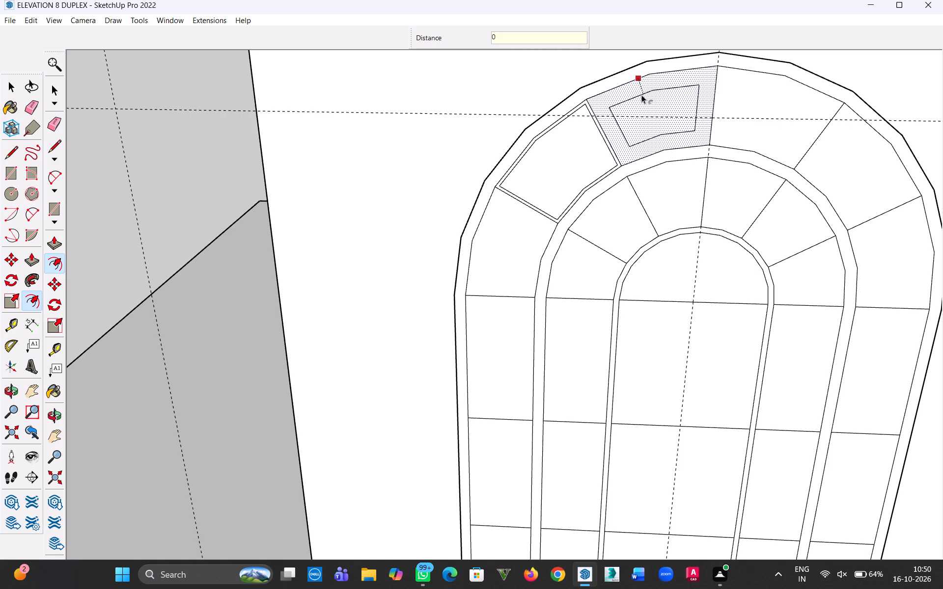
{"action": "type", "text": ".75\""}
{"action": "key", "text": "Return"}
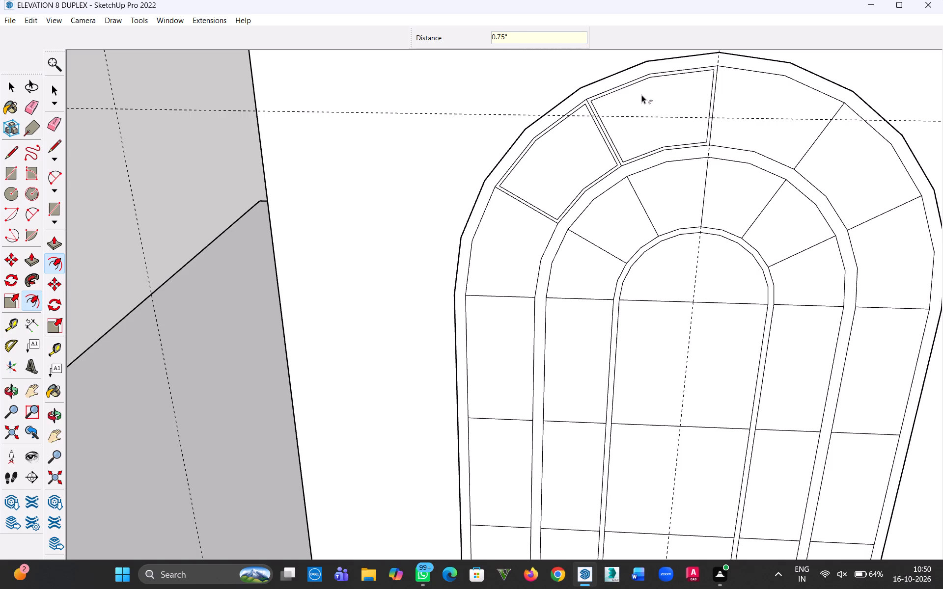
Offset the outlines of the outer arch ring's two panels just right of the centre line inward 0.75".
{"action": "left_click", "coordinate": [768, 97]}
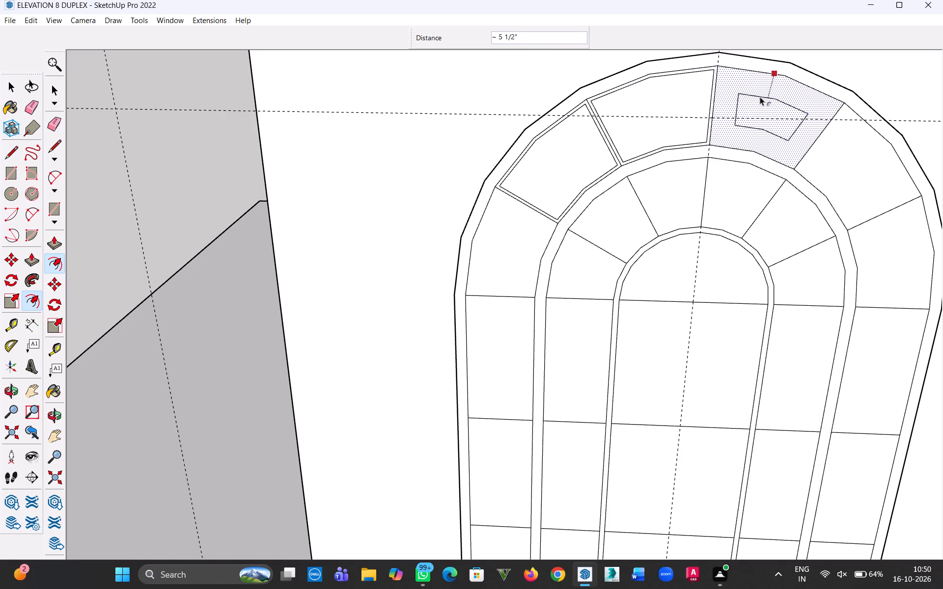
{"action": "type", "text": "0.75"}
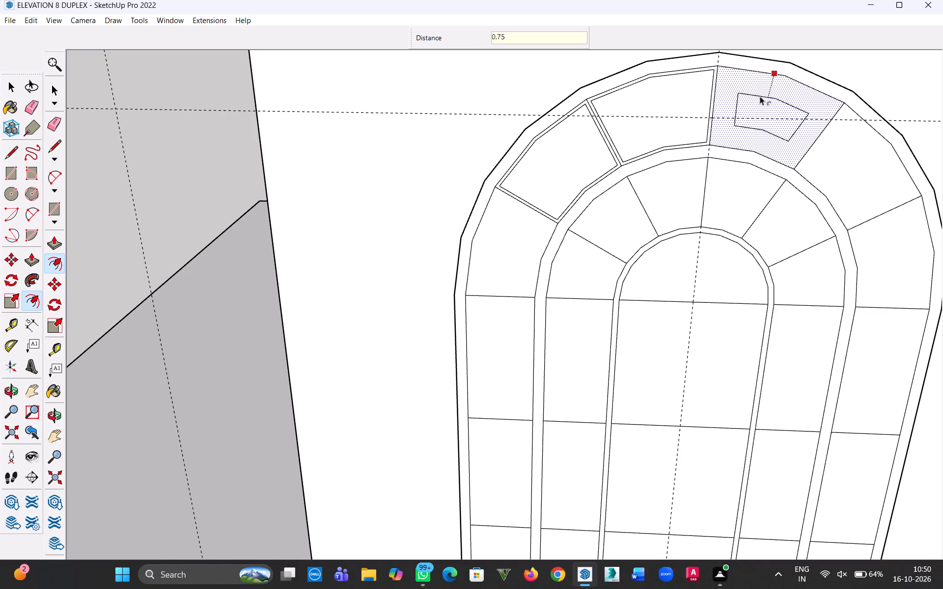
{"action": "key", "text": "shift+quotedbl"}
{"action": "key", "text": "Return"}
{"action": "left_click", "coordinate": [859, 135]}
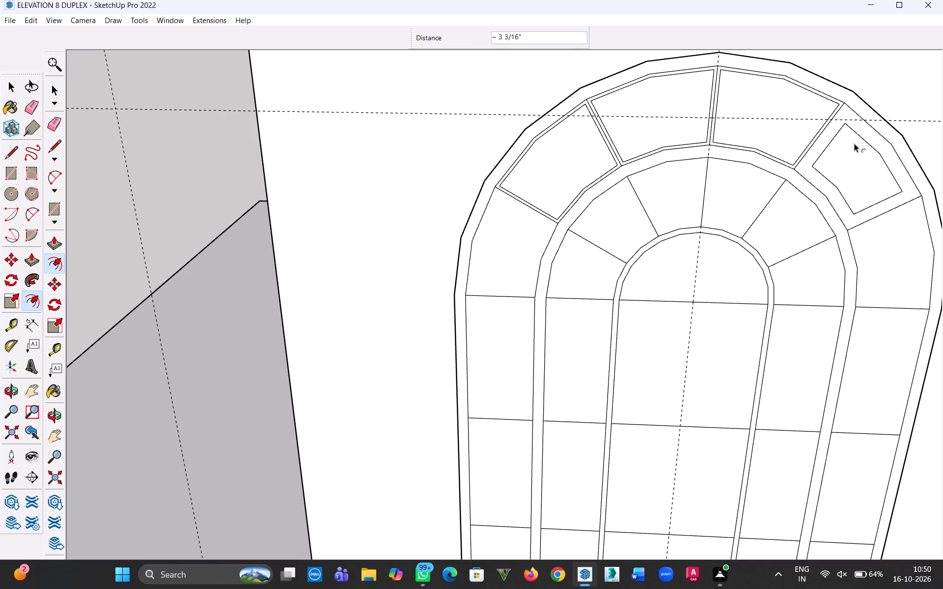
{"action": "key", "text": "ctrl+z"}
{"action": "left_click", "coordinate": [854, 143]}
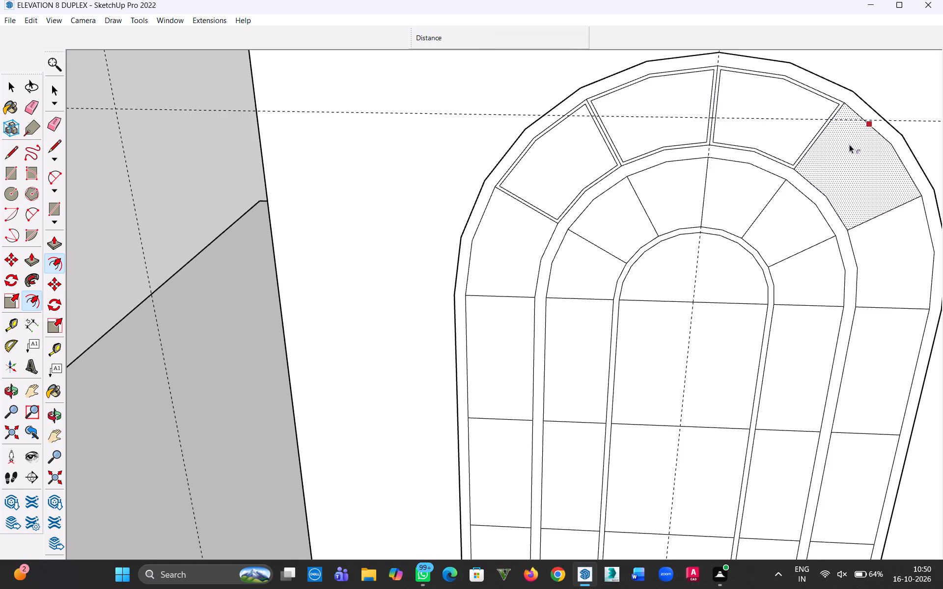
{"action": "left_click", "coordinate": [862, 134]}
{"action": "type", "text": "0.75\""}
{"action": "key", "text": "Return"}
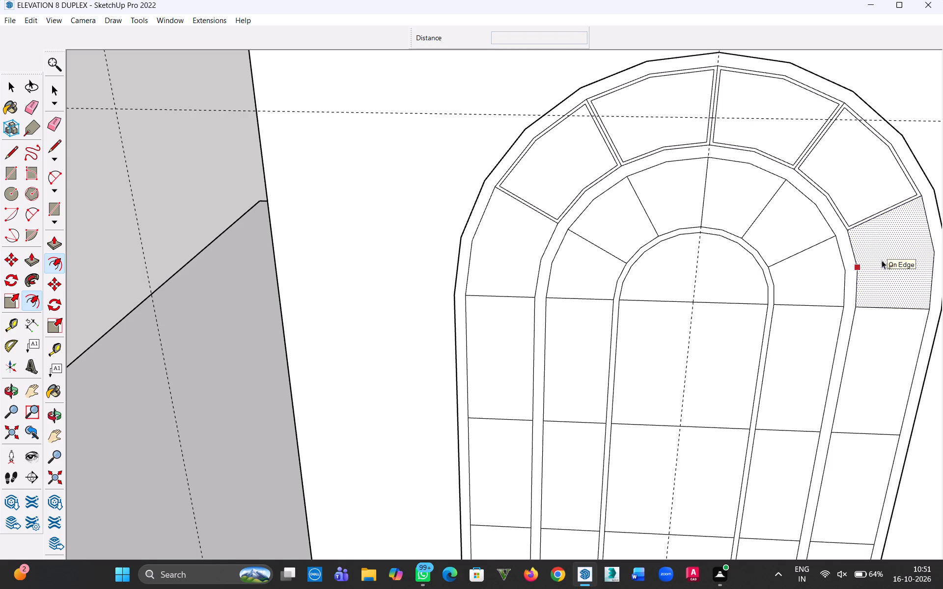
Offset the inner arch ring's first panel right of the centre line and the two panels left of it inward 0.75".
{"action": "left_click", "coordinate": [727, 200]}
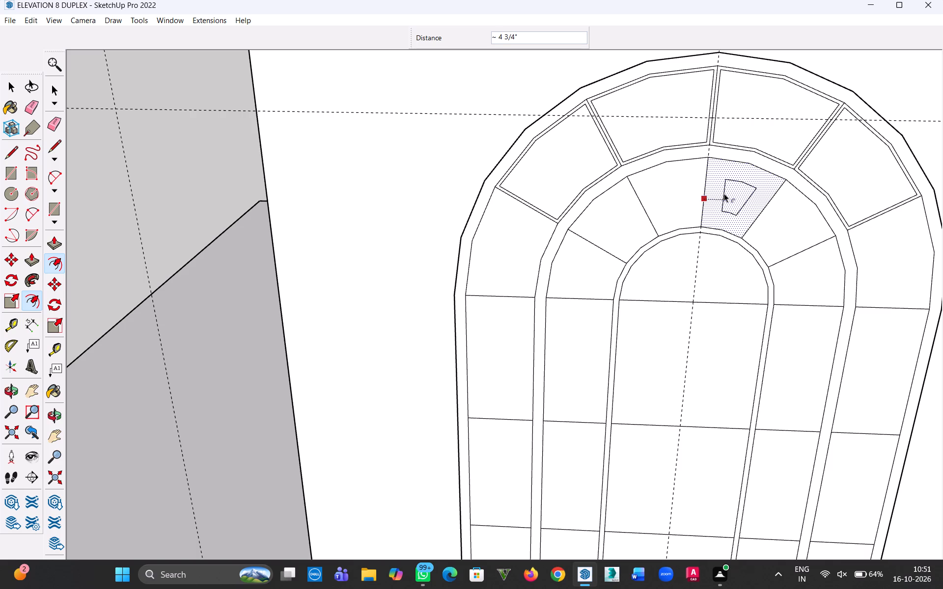
{"action": "type", "text": "0.75\""}
{"action": "key", "text": "Return"}
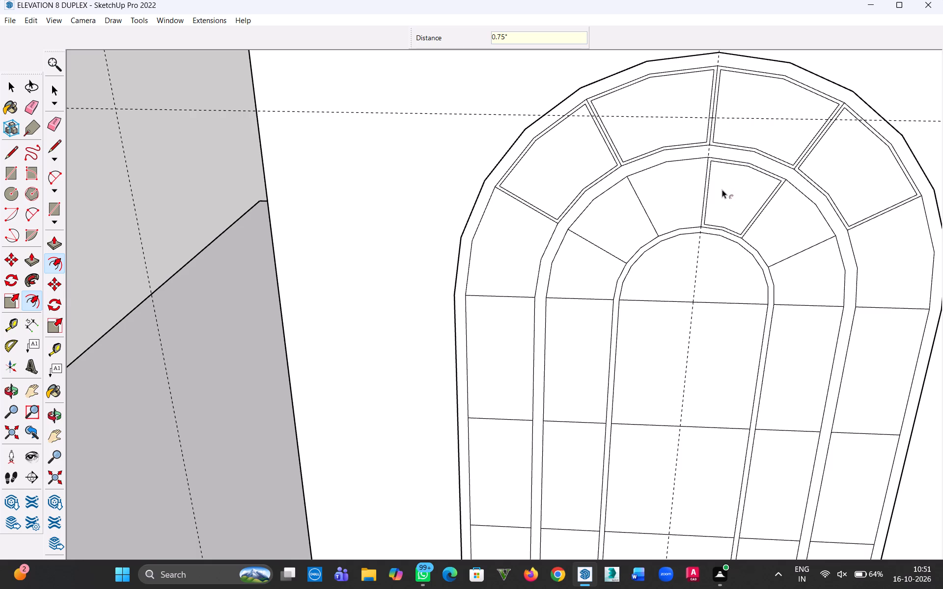
{"action": "left_click", "coordinate": [673, 198]}
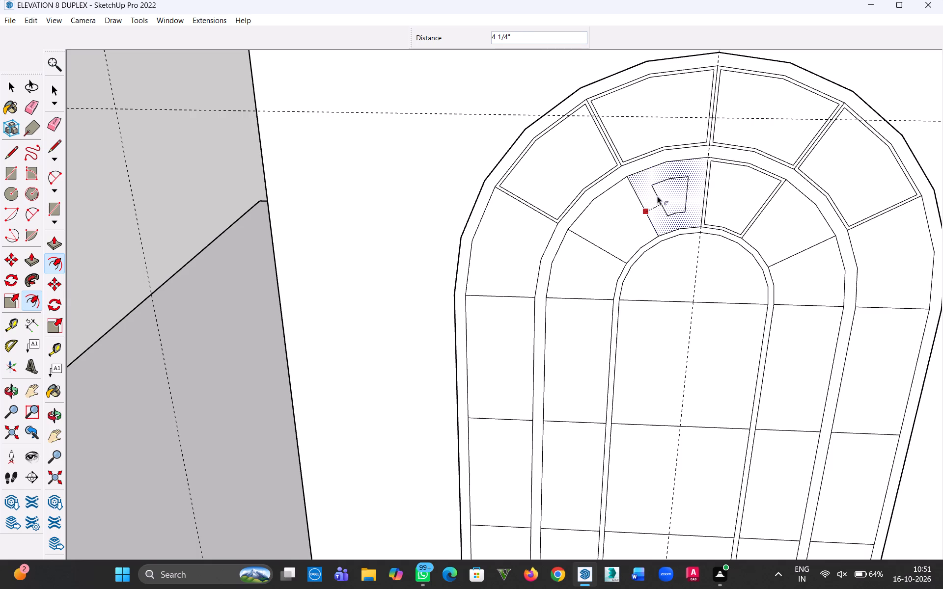
{"action": "type", "text": "0.75\""}
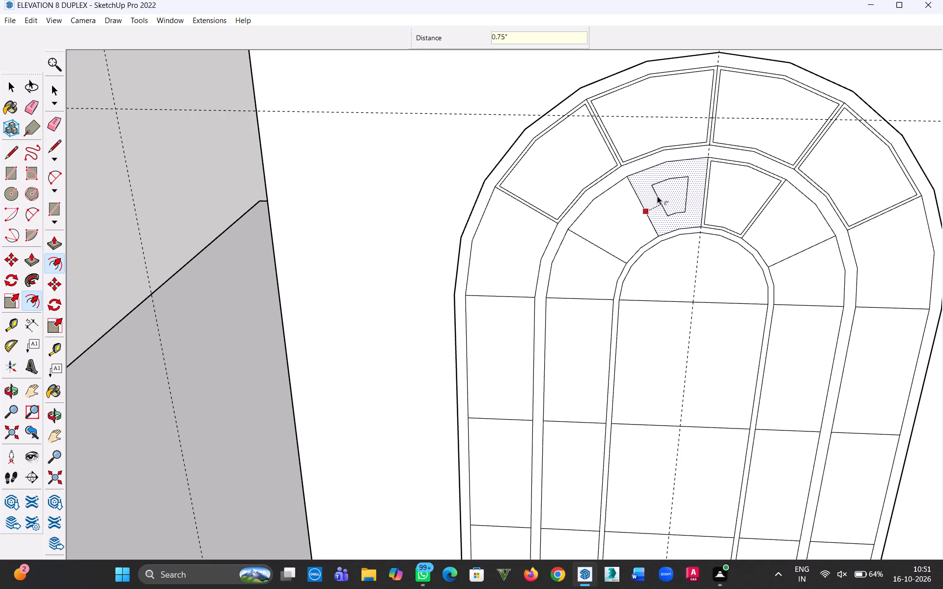
{"action": "key", "text": "Return"}
{"action": "left_click", "coordinate": [627, 214]}
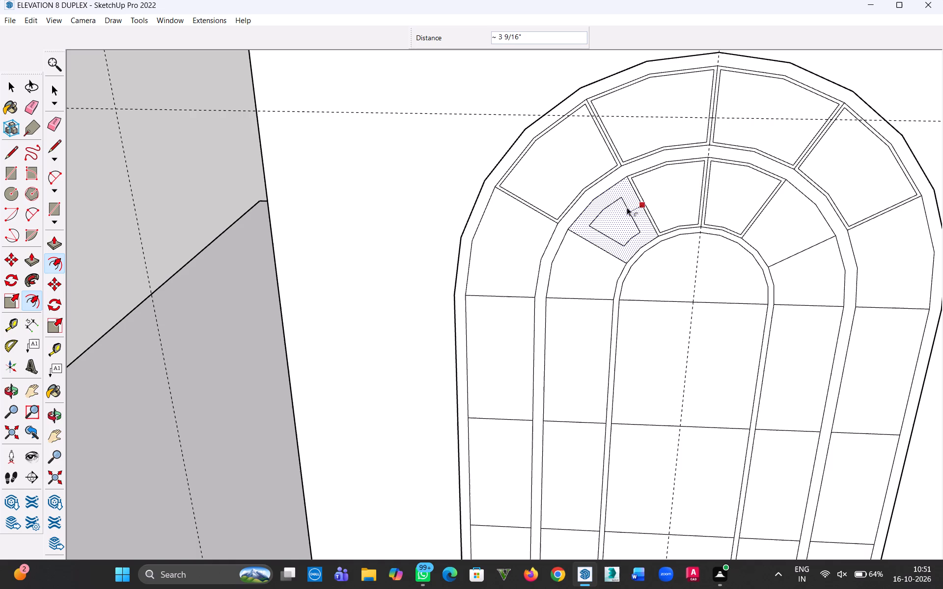
{"action": "type", "text": "0."}
{"action": "type", "text": "75\""}
{"action": "key", "text": "Return"}
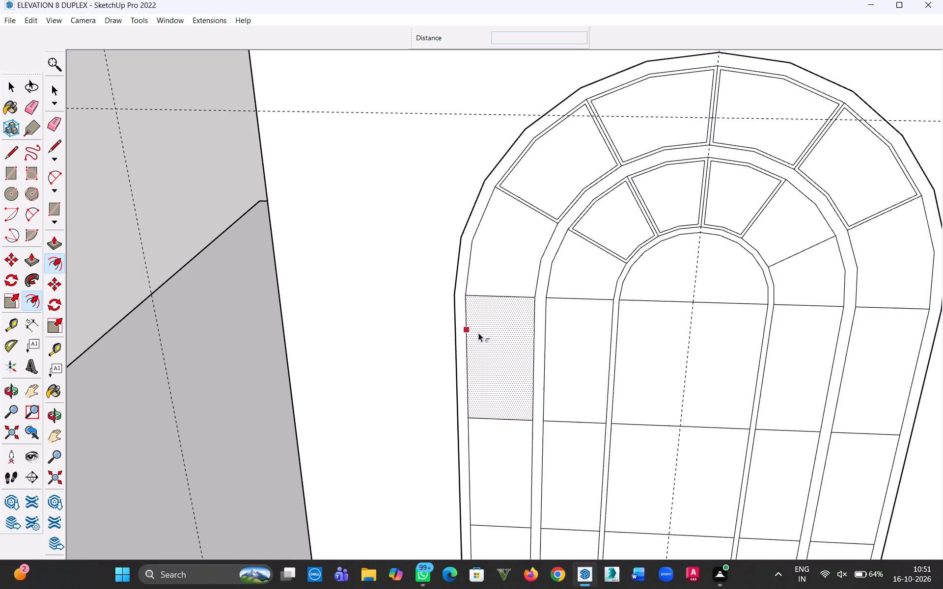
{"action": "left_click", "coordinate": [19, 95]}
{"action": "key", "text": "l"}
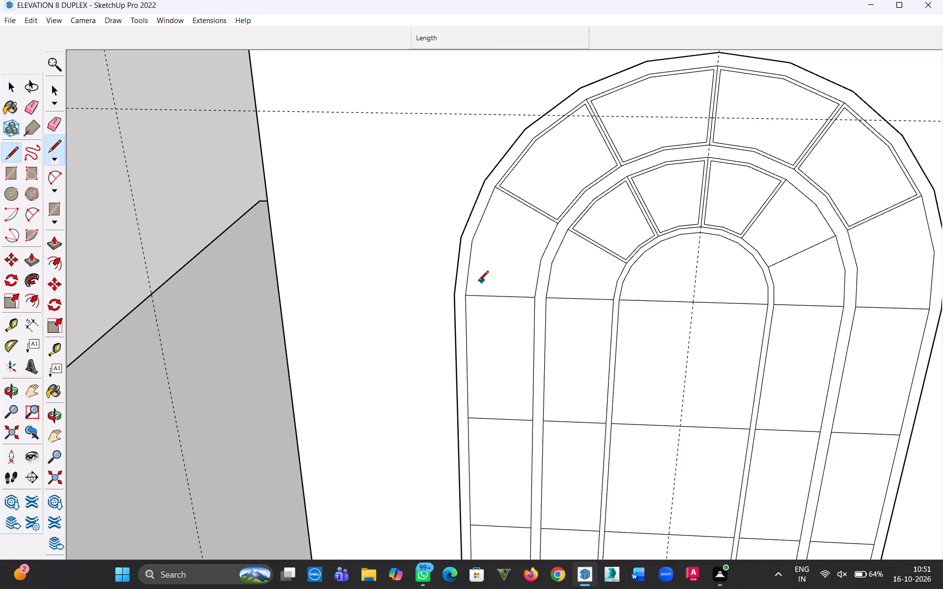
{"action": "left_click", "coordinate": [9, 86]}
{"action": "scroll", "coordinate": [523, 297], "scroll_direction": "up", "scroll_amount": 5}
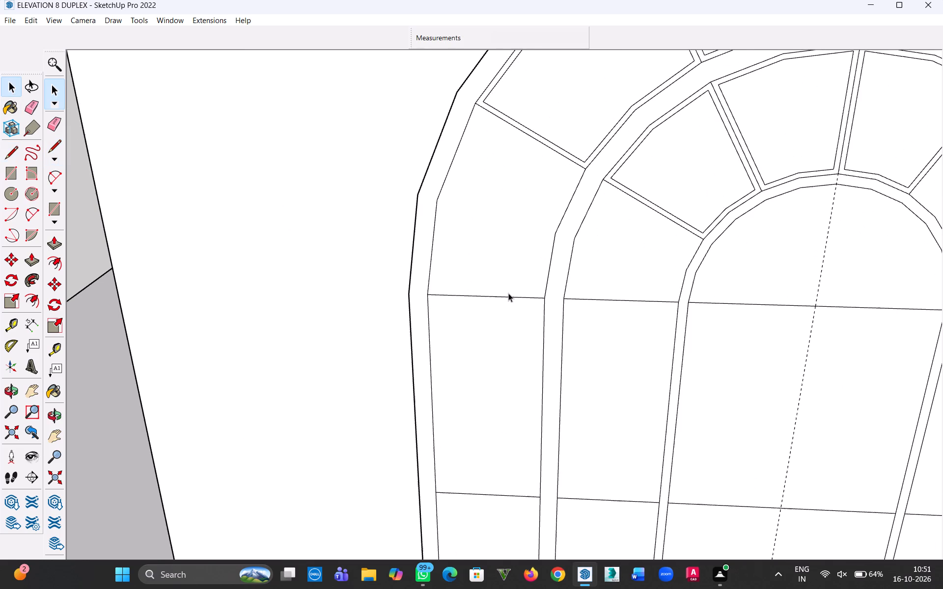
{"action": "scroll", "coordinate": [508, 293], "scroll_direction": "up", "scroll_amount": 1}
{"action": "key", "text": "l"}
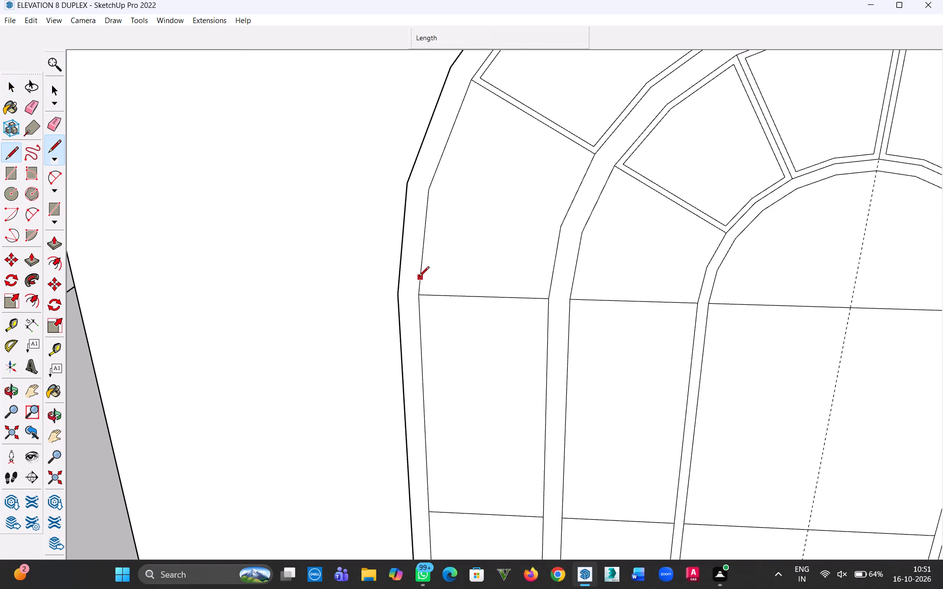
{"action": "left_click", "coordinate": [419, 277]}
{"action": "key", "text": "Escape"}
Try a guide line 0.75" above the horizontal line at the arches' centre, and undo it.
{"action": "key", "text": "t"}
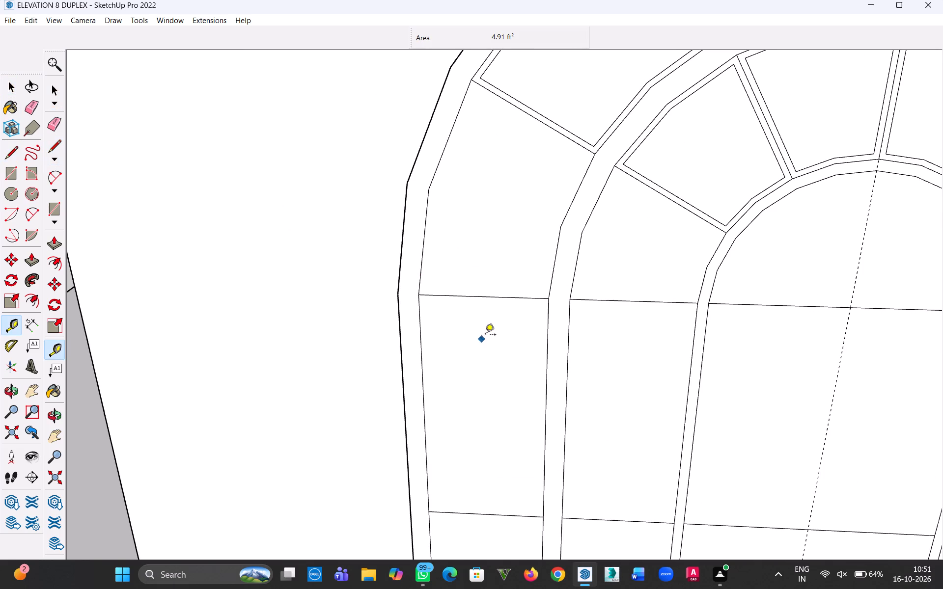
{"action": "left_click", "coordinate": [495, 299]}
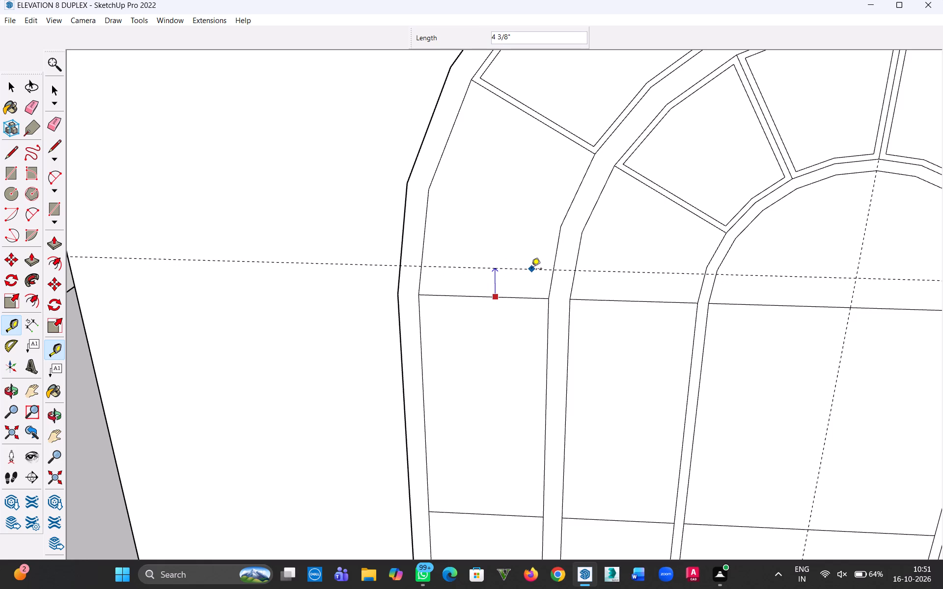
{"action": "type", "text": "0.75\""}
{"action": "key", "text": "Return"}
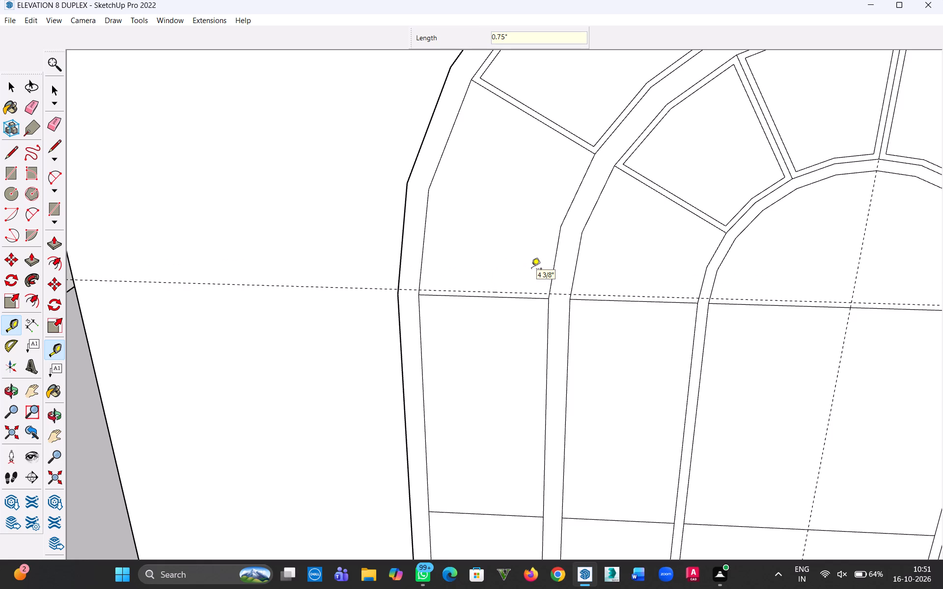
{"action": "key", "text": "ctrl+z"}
Place a guide line 2" above the horizontal line at the arches' centre.
{"action": "left_click", "coordinate": [510, 297]}
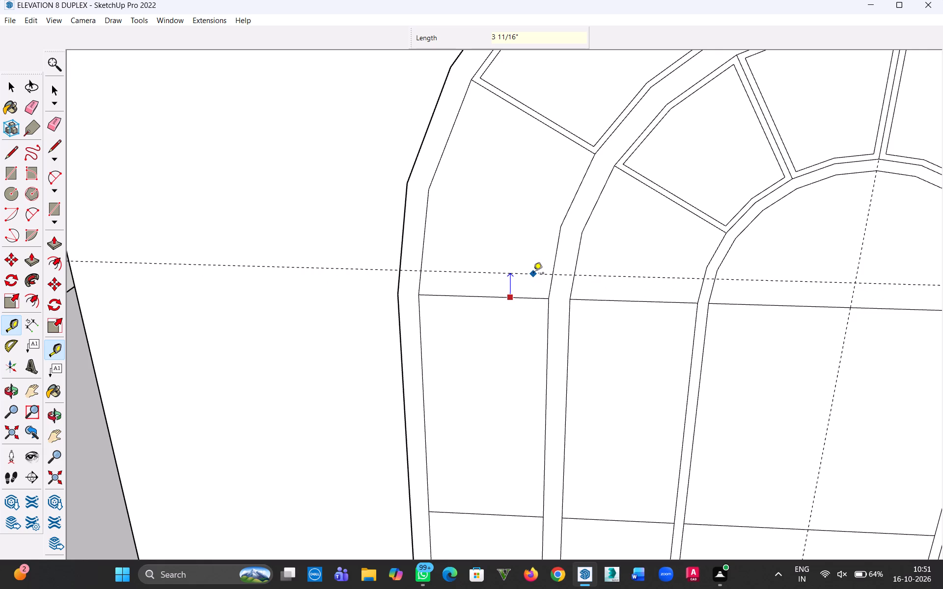
{"action": "key", "text": "0"}
{"action": "key", "text": "BackSpace"}
{"action": "key", "text": "BackSpace"}
{"action": "key", "text": "BackSpace"}
{"action": "key", "text": "1"}
{"action": "key", "text": "BackSpace"}
{"action": "key", "text": "BackSpace"}
{"action": "type", "text": "2\""}
{"action": "key", "text": "Return"}
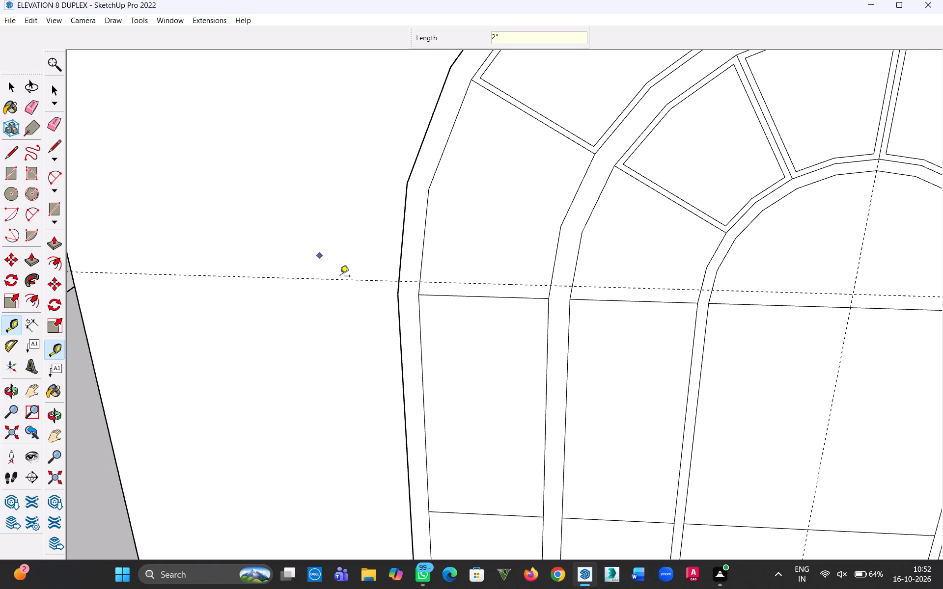
Draw edge-to-edge lines along the new guide across the left-hand bays of the outer and inner arch rings.
{"action": "key", "text": "l"}
{"action": "left_click", "coordinate": [422, 283]}
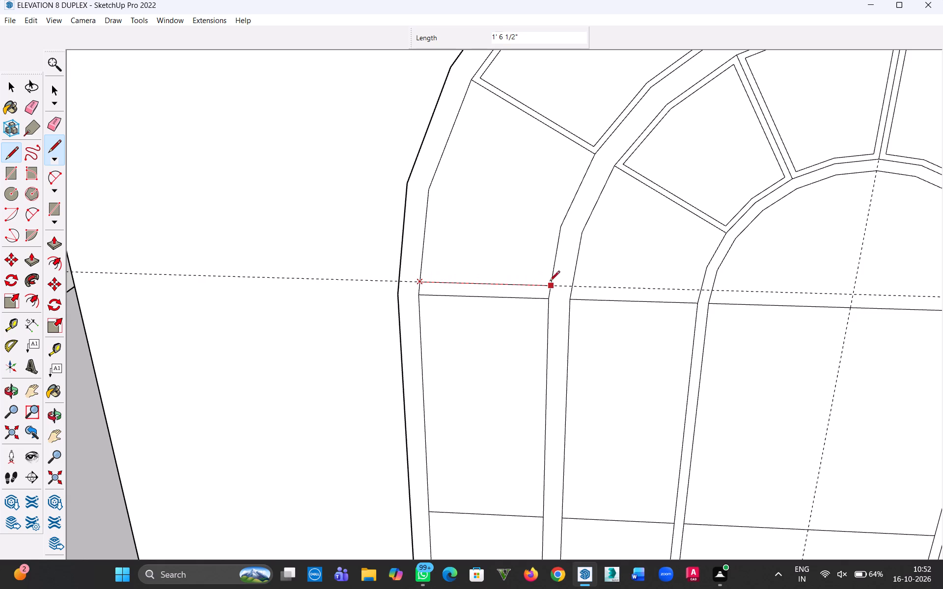
{"action": "left_click", "coordinate": [555, 282]}
{"action": "key", "text": "Escape"}
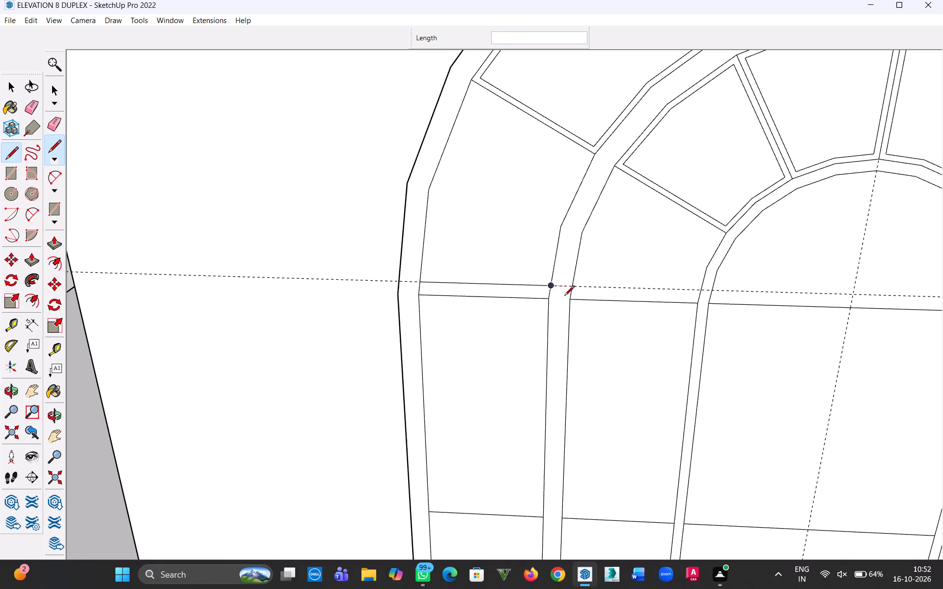
{"action": "key", "text": "ctrl+z"}
{"action": "left_click", "coordinate": [552, 286]}
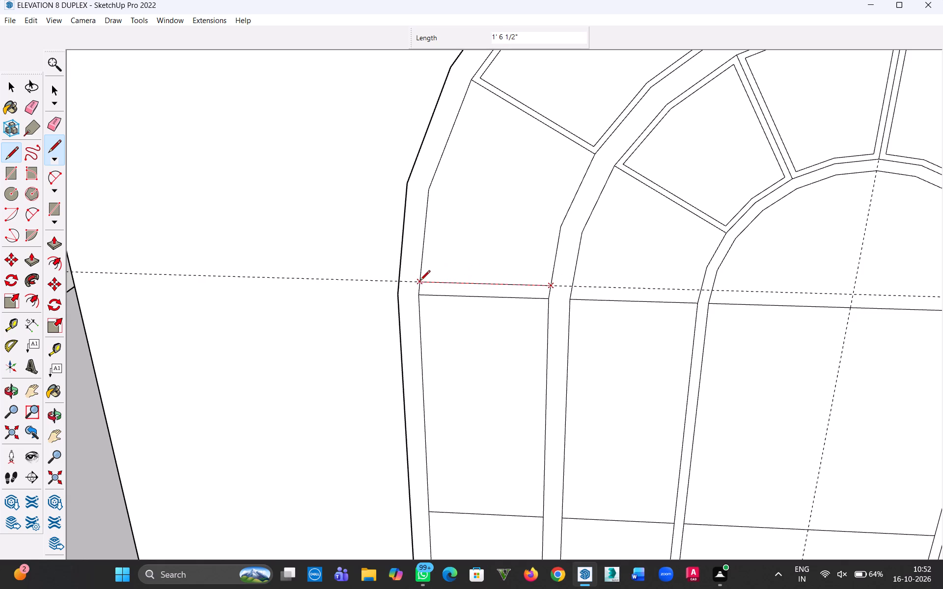
{"action": "left_click", "coordinate": [420, 281]}
{"action": "key", "text": "Escape"}
{"action": "left_click", "coordinate": [581, 287]}
{"action": "key", "text": "Escape"}
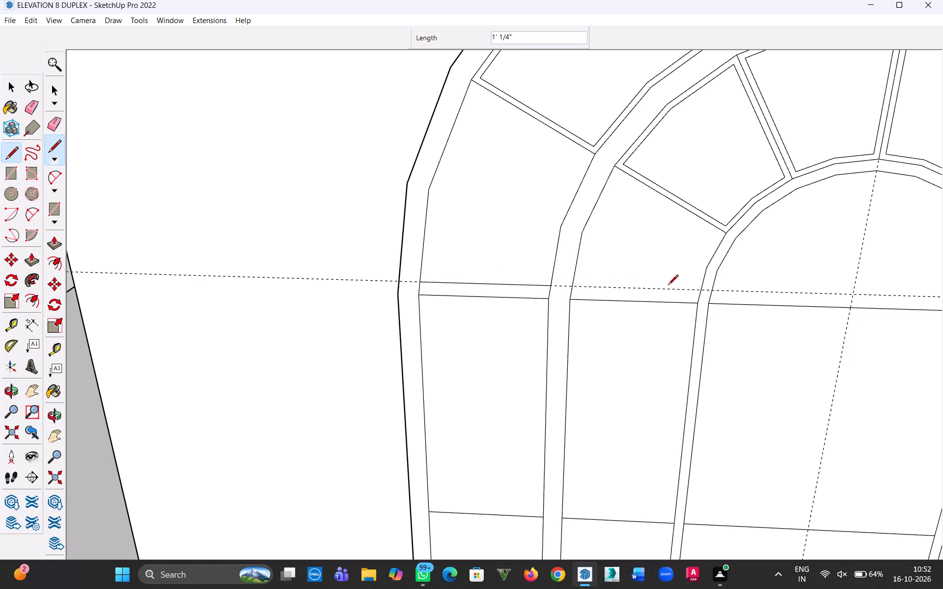
{"action": "left_click", "coordinate": [573, 284]}
{"action": "left_click", "coordinate": [701, 285]}
{"action": "key", "text": "Escape"}
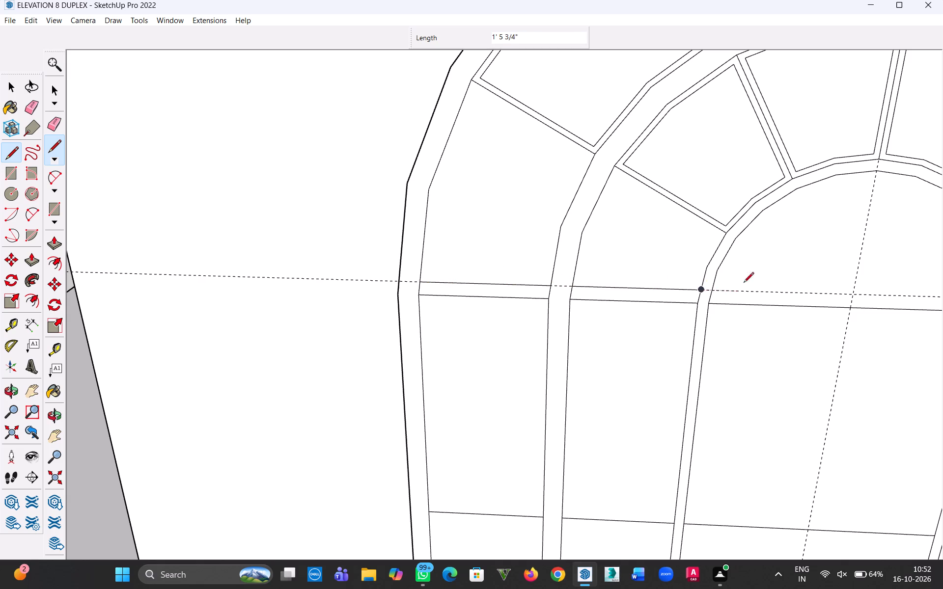
Draw a line along the 2" guide across the innermost arch opening, from its left edge to its right edge.
{"action": "left_click", "coordinate": [714, 291]}
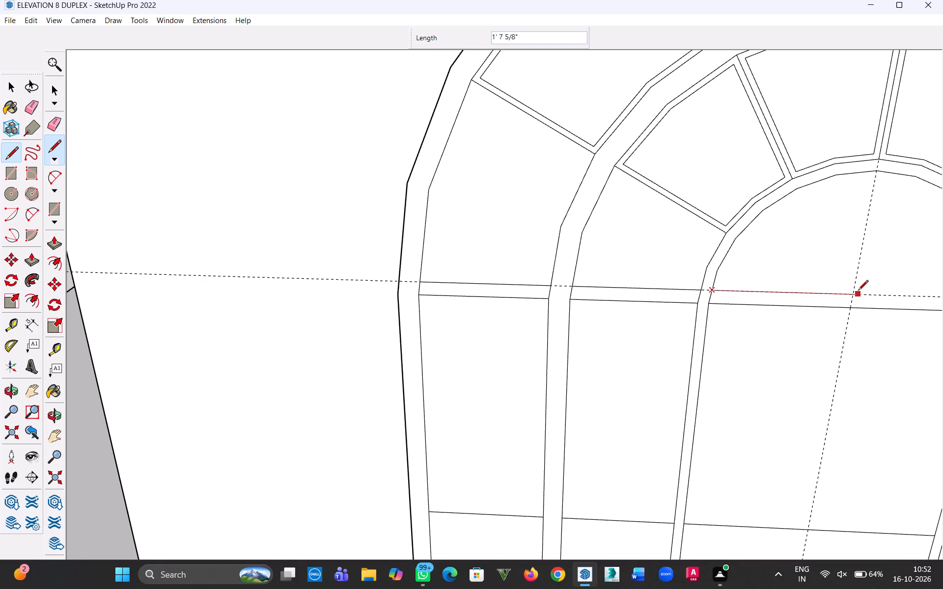
{"action": "key", "text": "h"}
{"action": "left_click_drag", "start_coordinate": [859, 296], "coordinate": [601, 329]}
{"action": "key", "text": "Escape"}
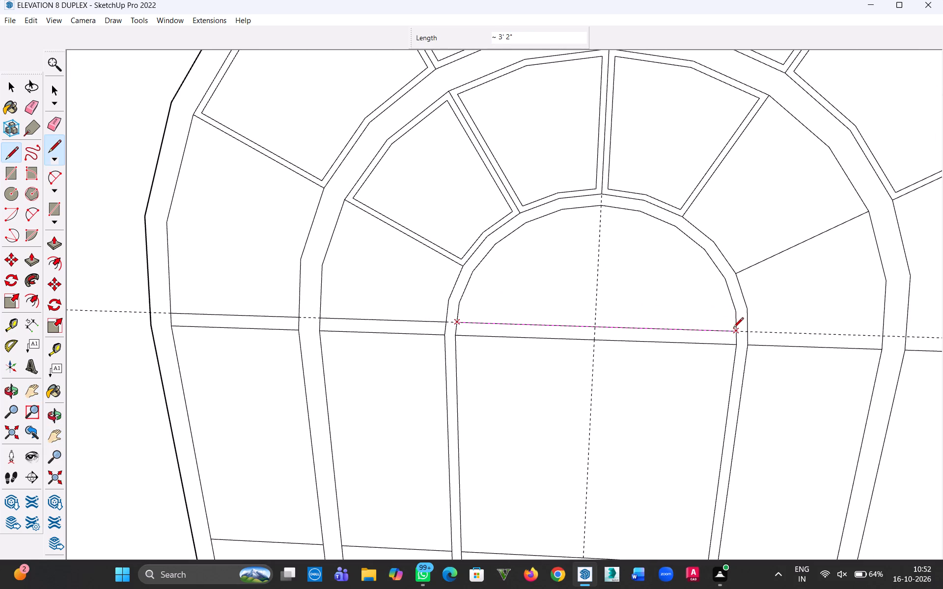
{"action": "left_click", "coordinate": [735, 331]}
{"action": "key", "text": "Escape"}
Draw edge-to-edge lines along the 2" guide across the right-hand bays of the inner and outer arch rings.
{"action": "left_click", "coordinate": [749, 331]}
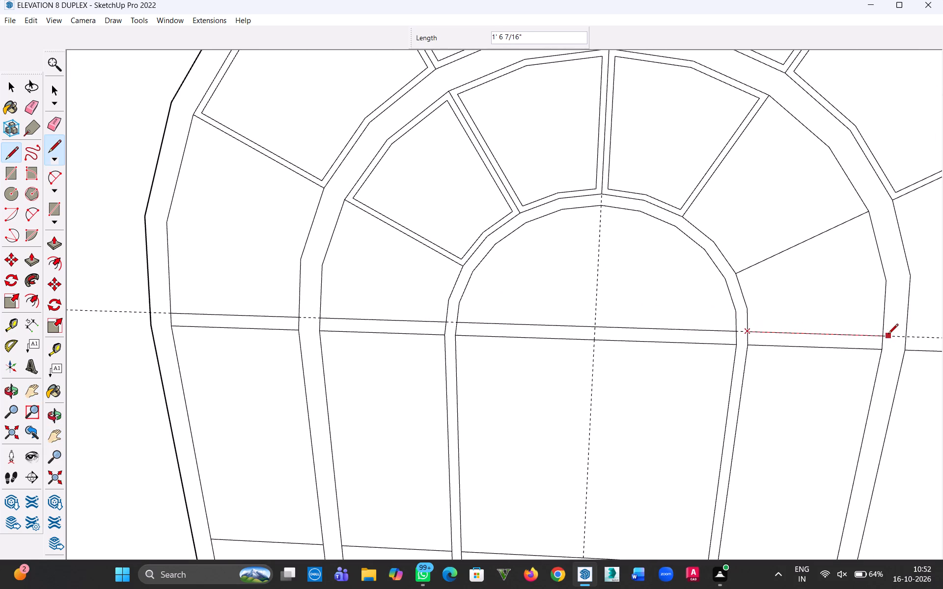
{"action": "left_click", "coordinate": [880, 334]}
{"action": "key", "text": "Escape"}
{"action": "key", "text": "h"}
{"action": "left_click_drag", "start_coordinate": [855, 364], "coordinate": [806, 370]}
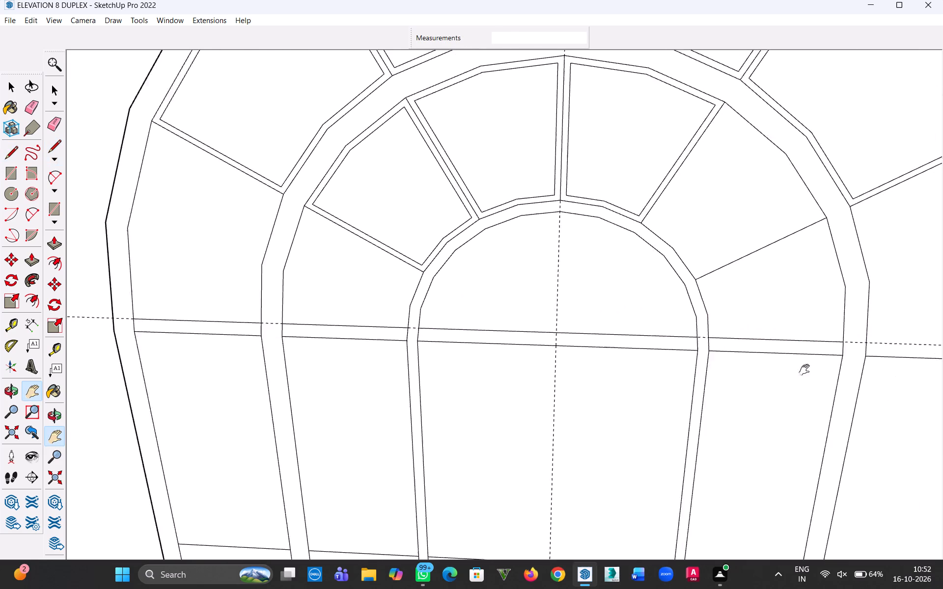
{"action": "left_click_drag", "start_coordinate": [806, 370], "coordinate": [593, 371]}
{"action": "key", "text": "Escape"}
{"action": "left_click", "coordinate": [642, 344]}
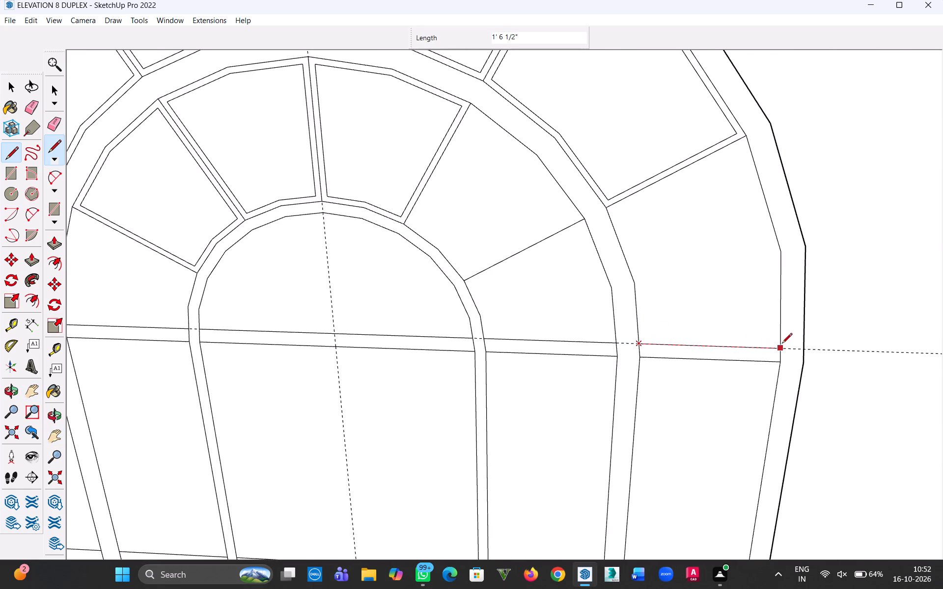
{"action": "left_click", "coordinate": [782, 345]}
{"action": "key", "text": "Escape"}
Offset the inner arch ring's second panel right of the centre line inward 0.75".
{"action": "left_click", "coordinate": [14, 81]}
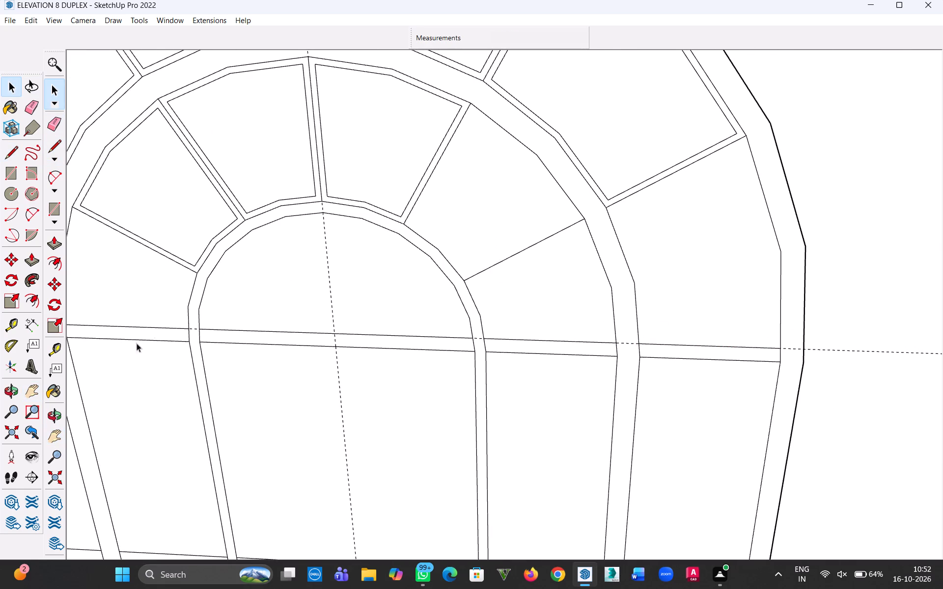
{"action": "left_click", "coordinate": [33, 294]}
{"action": "left_click", "coordinate": [505, 237]}
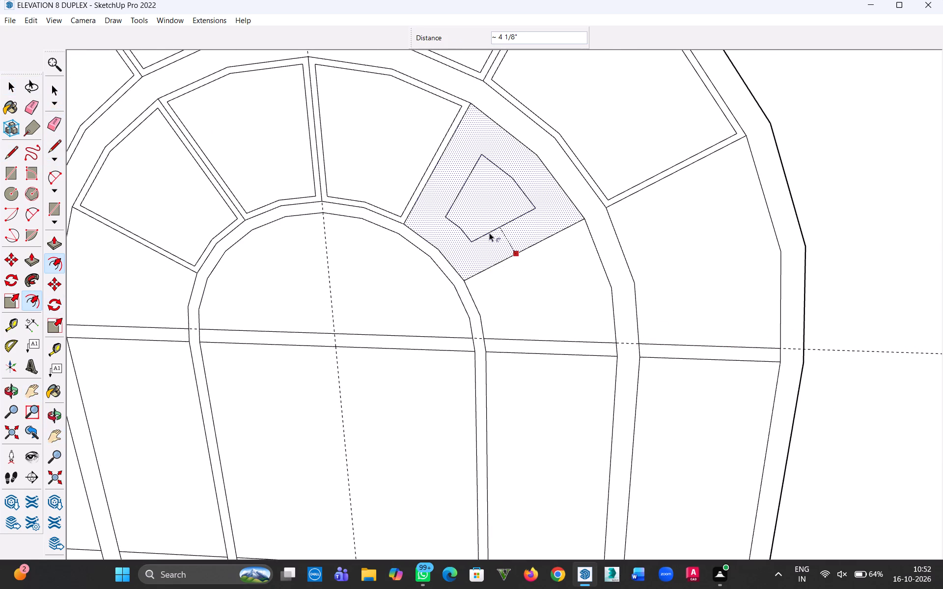
{"action": "type", "text": "0."}
{"action": "type", "text": "75\""}
{"action": "key", "text": "Return"}
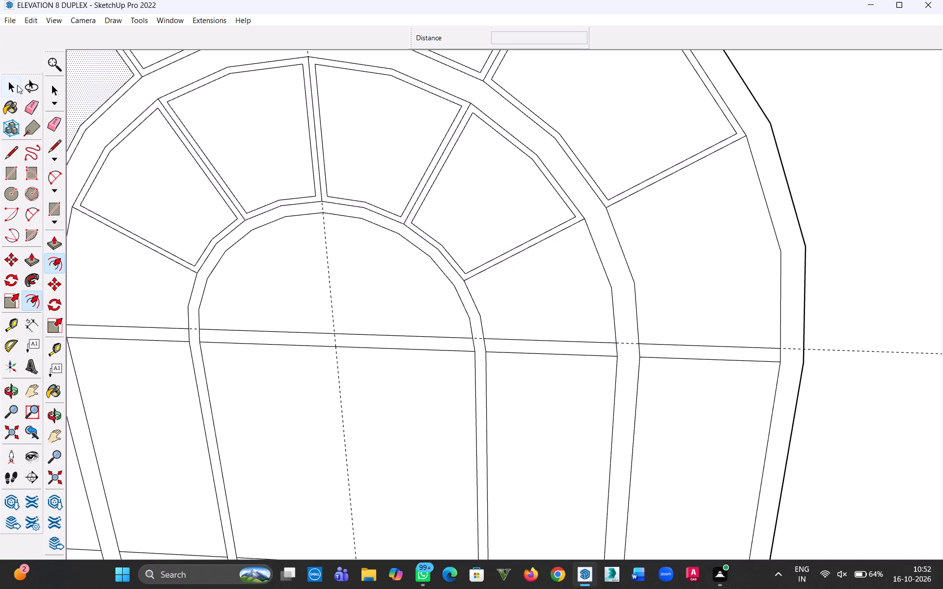
{"action": "left_click", "coordinate": [13, 86]}
Extend the outer ring's lower-right radial bar edge with short 3/4" lines at both ends to meet the arch edges.
{"action": "scroll", "coordinate": [637, 194], "scroll_direction": "up", "scroll_amount": 6}
{"action": "key", "text": "l"}
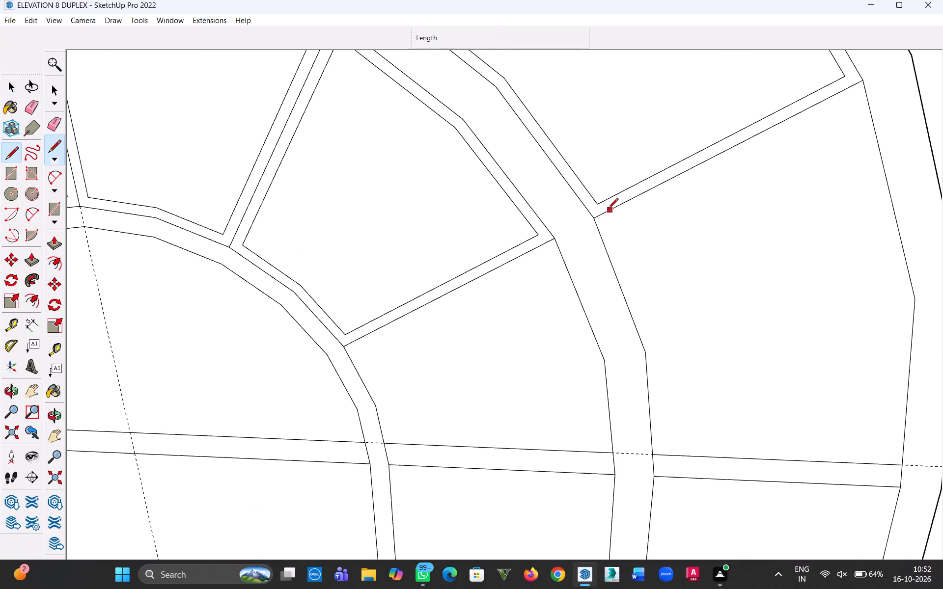
{"action": "left_click", "coordinate": [597, 202]}
{"action": "left_click", "coordinate": [588, 208]}
{"action": "left_click", "coordinate": [845, 75]}
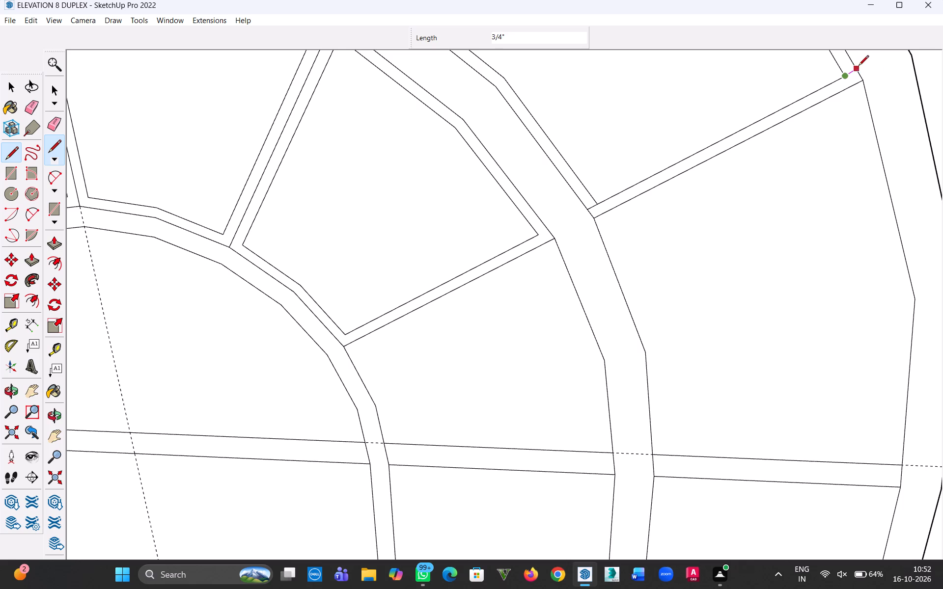
{"action": "left_click", "coordinate": [856, 69]}
Draw short lines joining the upper-right radial bars to the arch band between the rings, on the outer and inner ring sides.
{"action": "scroll", "coordinate": [769, 199], "scroll_direction": "down", "scroll_amount": 9}
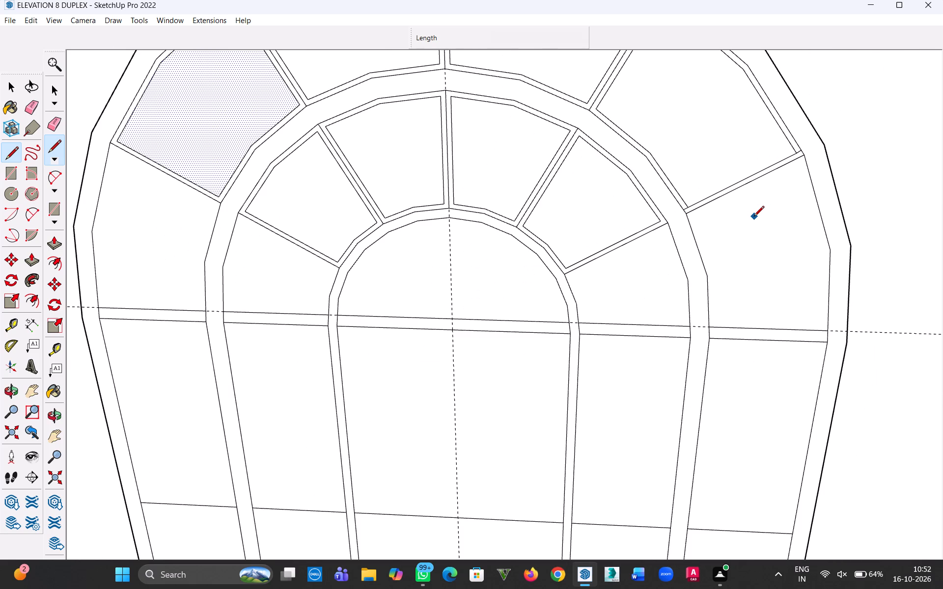
{"action": "scroll", "coordinate": [750, 246], "scroll_direction": "down", "scroll_amount": 3}
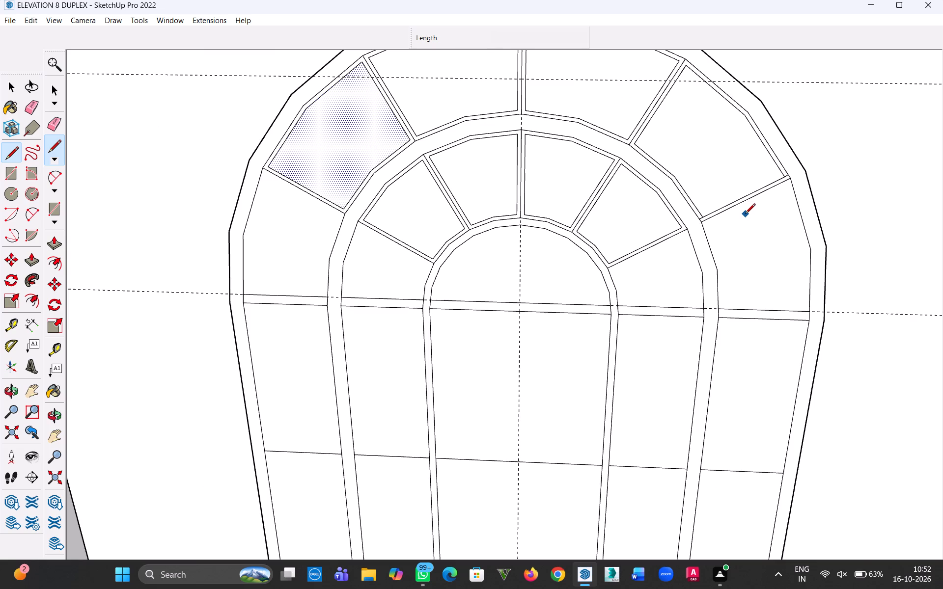
{"action": "key", "text": "h"}
{"action": "left_click_drag", "start_coordinate": [643, 185], "coordinate": [643, 187]}
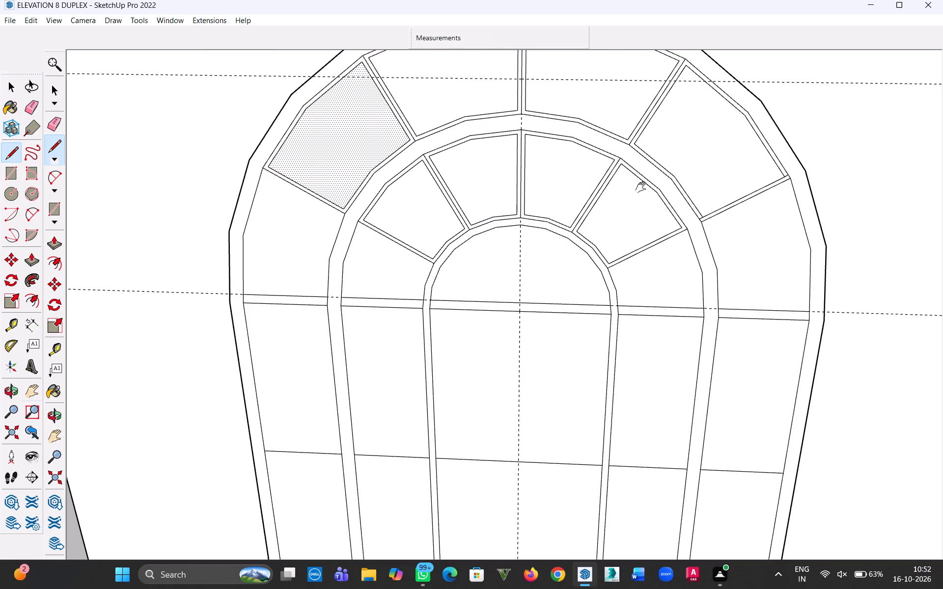
{"action": "left_click_drag", "start_coordinate": [643, 187], "coordinate": [666, 330]}
{"action": "scroll", "coordinate": [670, 288], "scroll_direction": "up", "scroll_amount": 4}
{"action": "key", "text": "Escape"}
{"action": "scroll", "coordinate": [650, 294], "scroll_direction": "up", "scroll_amount": 2}
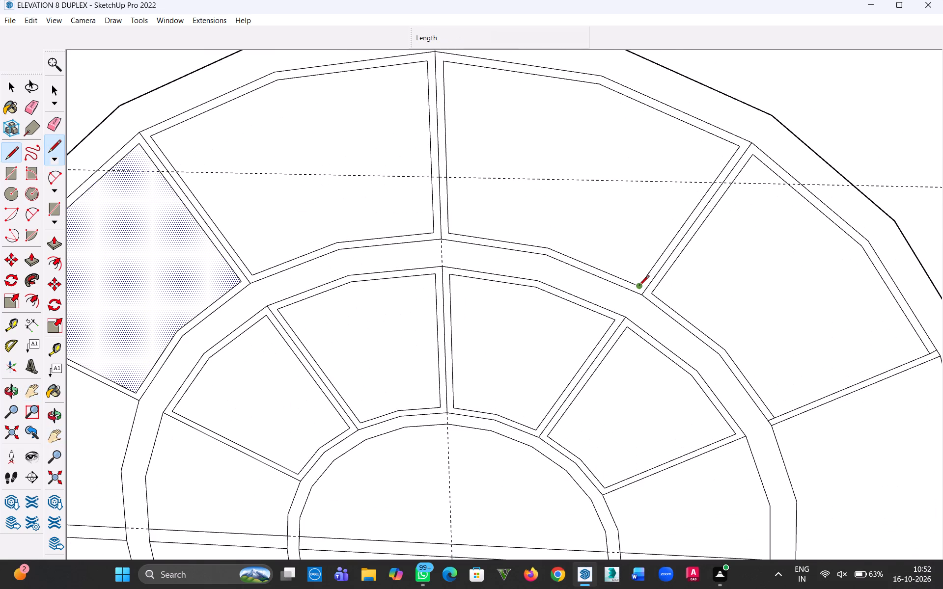
{"action": "left_click", "coordinate": [639, 287]}
{"action": "left_click", "coordinate": [633, 294]}
{"action": "left_click", "coordinate": [615, 322]}
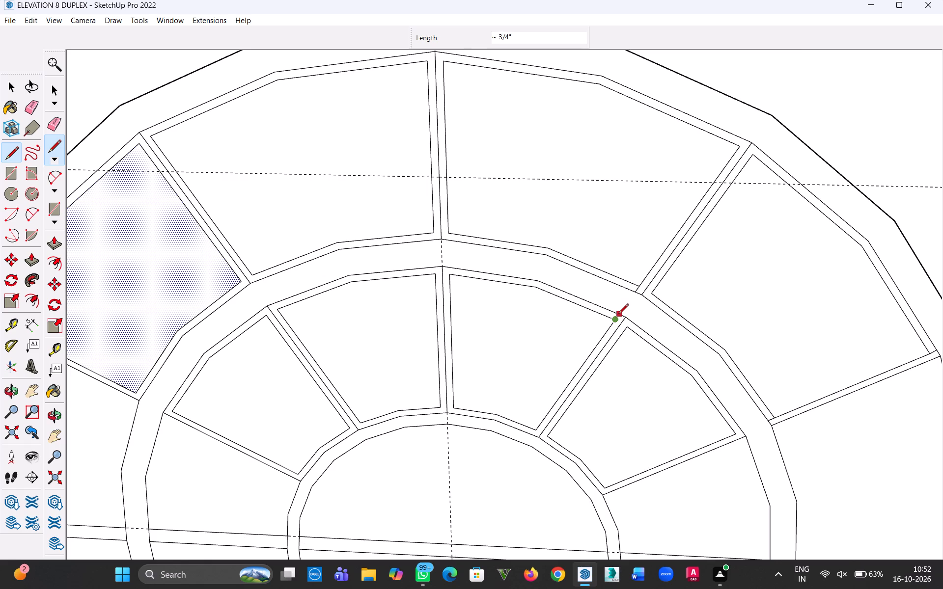
{"action": "scroll", "coordinate": [626, 315], "scroll_direction": "up", "scroll_amount": 10}
{"action": "left_click", "coordinate": [610, 315]}
Draw short extension lines at the outer end of the outer ring's upper-right bar and the inner end of the inner ring's.
{"action": "scroll", "coordinate": [609, 336], "scroll_direction": "down", "scroll_amount": 6}
{"action": "scroll", "coordinate": [700, 230], "scroll_direction": "down", "scroll_amount": 5}
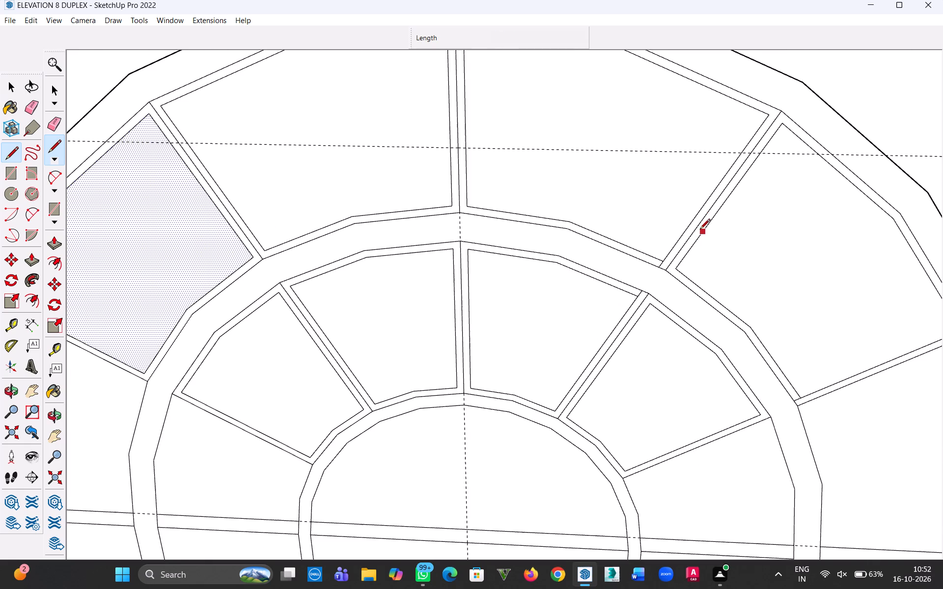
{"action": "left_click", "coordinate": [768, 116]}
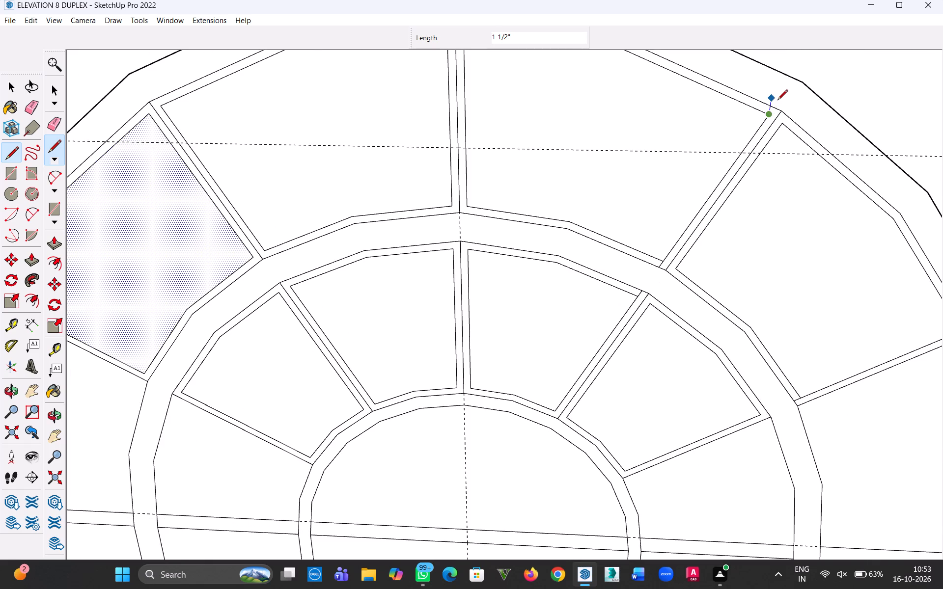
{"action": "left_click", "coordinate": [783, 101]}
{"action": "key", "text": "Escape"}
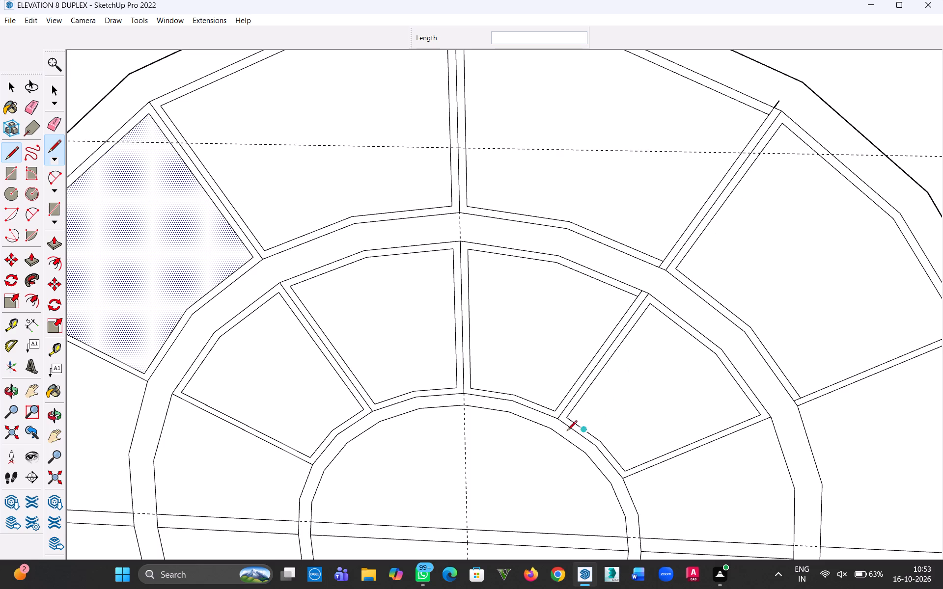
{"action": "left_click", "coordinate": [553, 411]}
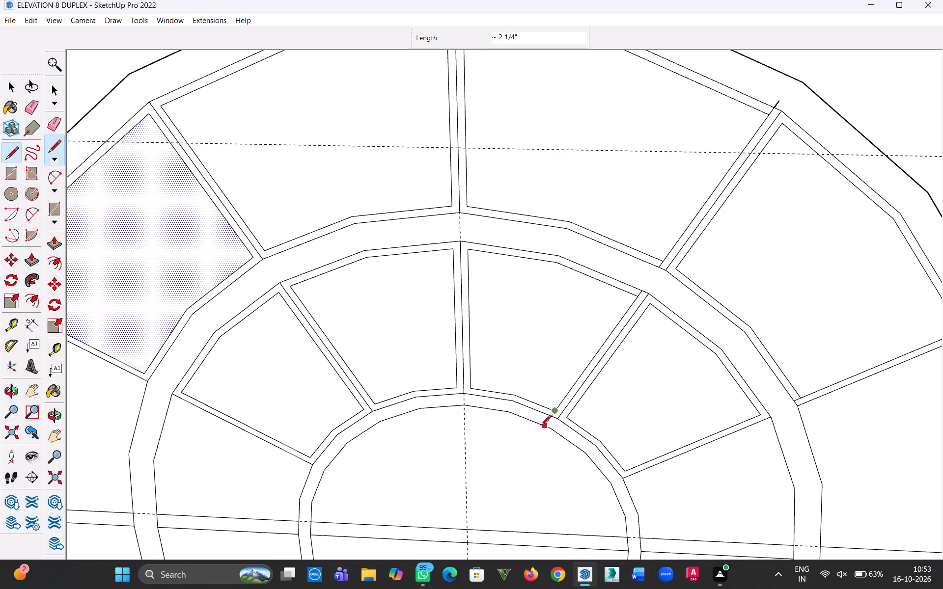
{"action": "left_click", "coordinate": [549, 420]}
Extend the upper edge of the inner ring's lower-right radial bar past the edge of the innermost arch band.
{"action": "scroll", "coordinate": [603, 477], "scroll_direction": "up", "scroll_amount": 5}
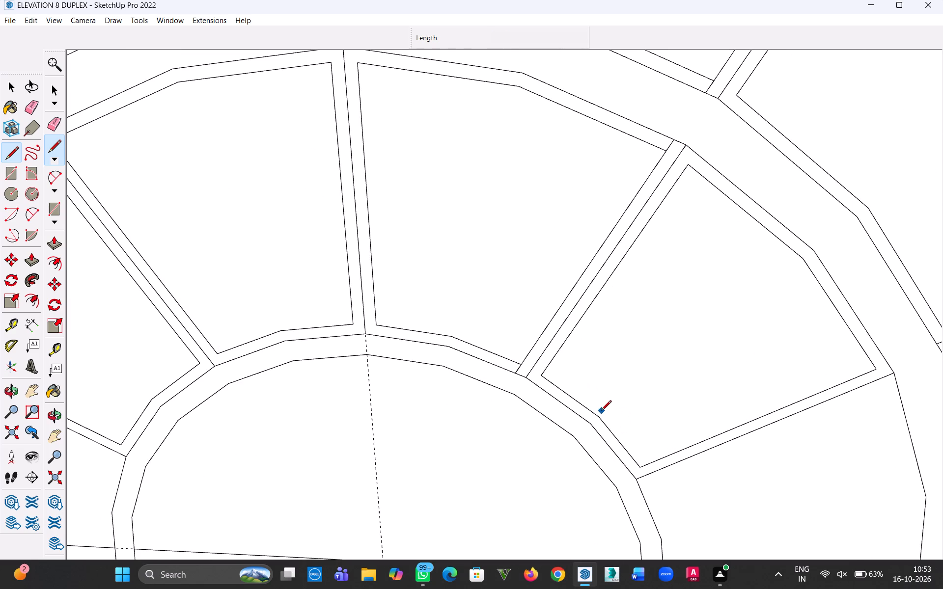
{"action": "left_click", "coordinate": [640, 465]}
{"action": "scroll", "coordinate": [634, 481], "scroll_direction": "up", "scroll_amount": 12}
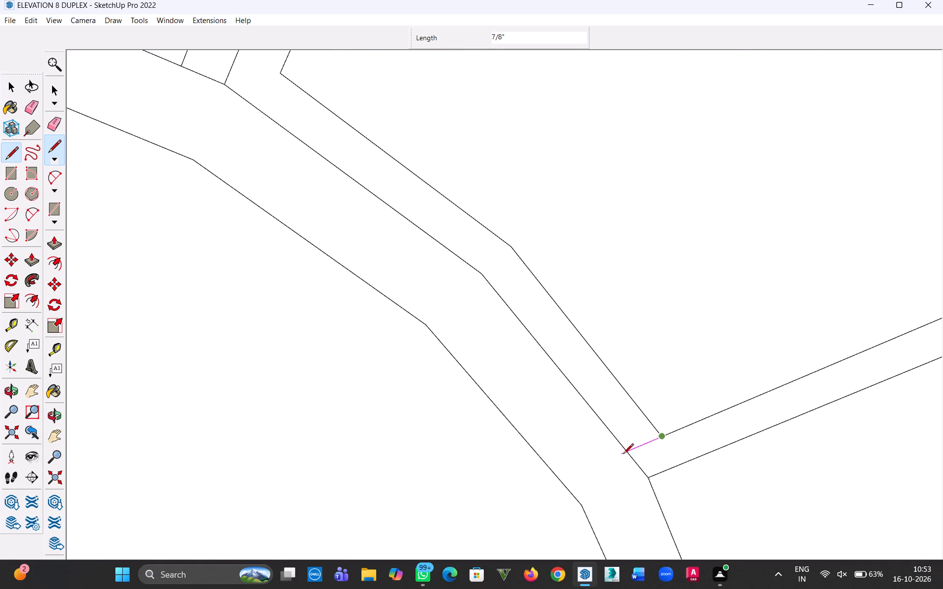
{"action": "left_click", "coordinate": [600, 465]}
{"action": "scroll", "coordinate": [646, 419], "scroll_direction": "down", "scroll_amount": 6}
{"action": "key", "text": "Escape"}
Extend both edges of the inner ring's central vertical bar downward past the edge of the innermost arch band.
{"action": "scroll", "coordinate": [628, 420], "scroll_direction": "down", "scroll_amount": 12}
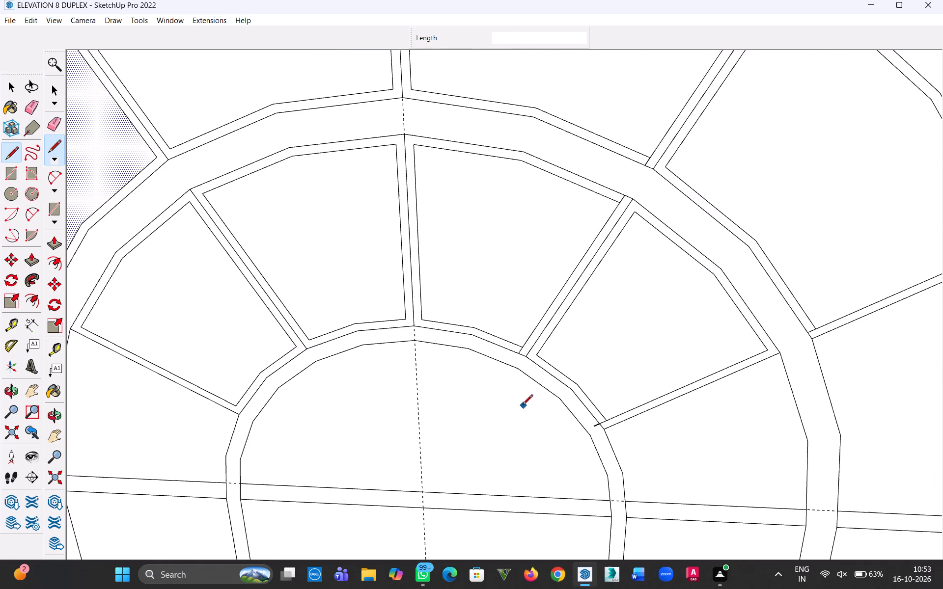
{"action": "scroll", "coordinate": [402, 318], "scroll_direction": "up", "scroll_amount": 10}
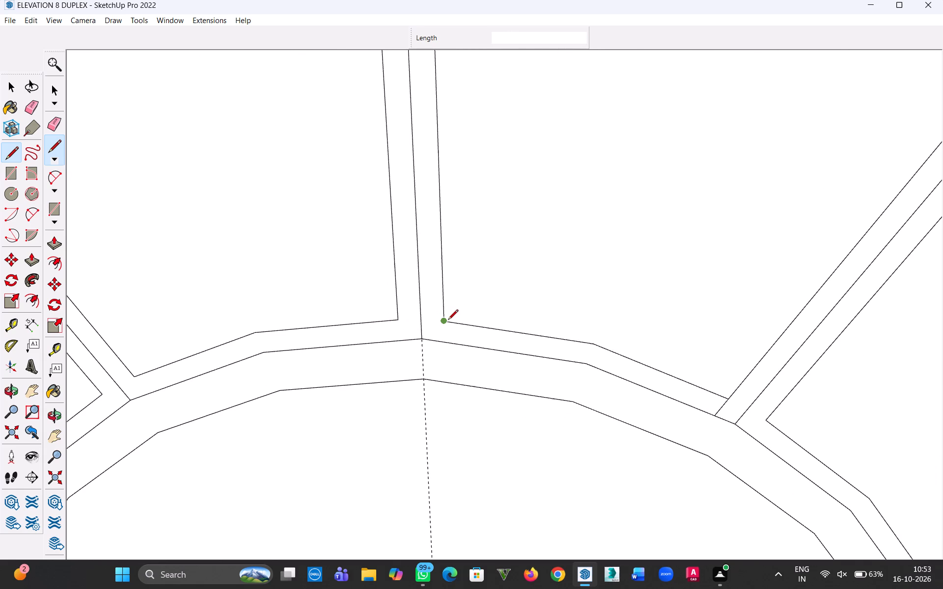
{"action": "left_click", "coordinate": [448, 321]}
{"action": "left_click", "coordinate": [444, 360]}
{"action": "key", "text": "Escape"}
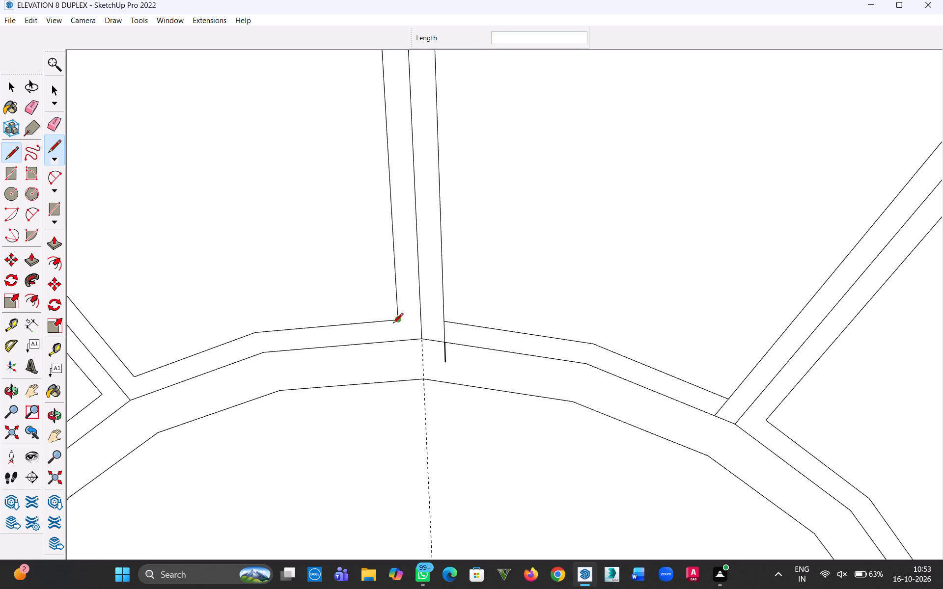
{"action": "left_click", "coordinate": [396, 323]}
{"action": "left_click", "coordinate": [400, 363]}
{"action": "key", "text": "Escape"}
Extend both edges of the inner ring's upper-left radial bar past the edge of the innermost arch band.
{"action": "left_click", "coordinate": [131, 376]}
{"action": "left_click", "coordinate": [167, 408]}
{"action": "key", "text": "Escape"}
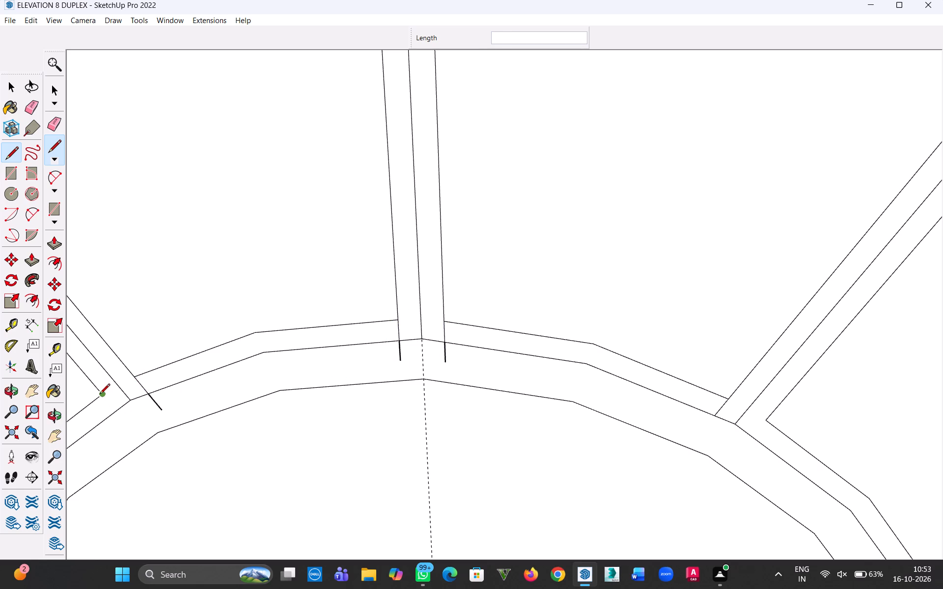
{"action": "left_click", "coordinate": [100, 395]}
{"action": "left_click", "coordinate": [125, 428]}
Extend the upper edge of the inner ring's lower-left radial bar into the innermost arch band and connect it to the bar's lower corner.
{"action": "scroll", "coordinate": [160, 427], "scroll_direction": "down", "scroll_amount": 4}
{"action": "key", "text": "h"}
{"action": "left_click_drag", "start_coordinate": [170, 433], "coordinate": [267, 418]}
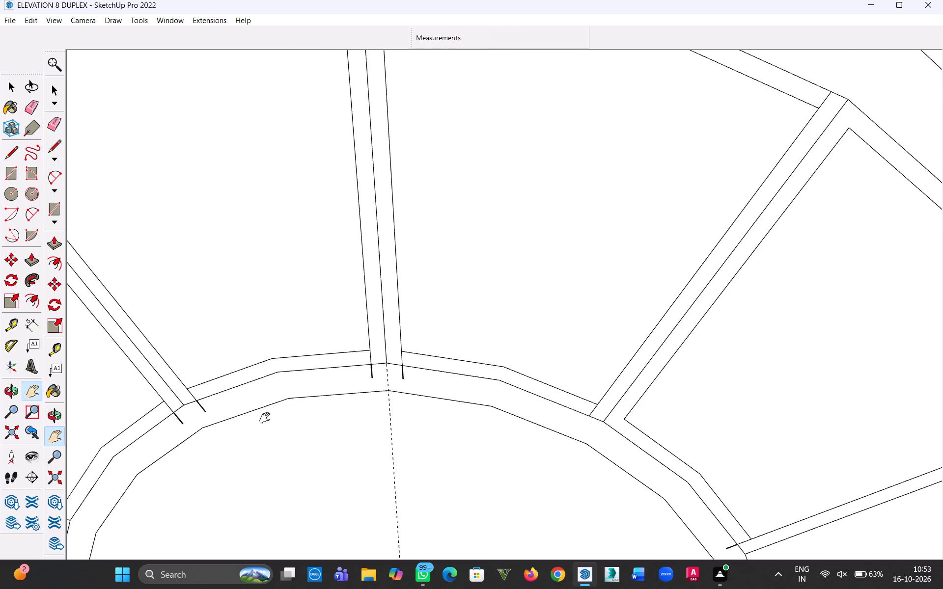
{"action": "left_click_drag", "start_coordinate": [267, 418], "coordinate": [546, 365]}
{"action": "key", "text": "Escape"}
{"action": "key", "text": "Escape"}
{"action": "left_click", "coordinate": [375, 446]}
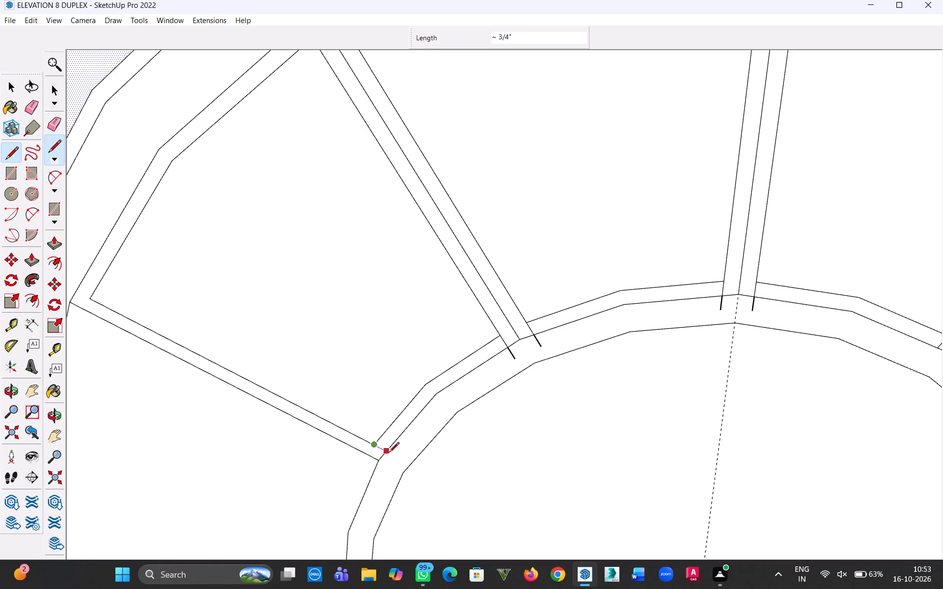
{"action": "left_click", "coordinate": [405, 461]}
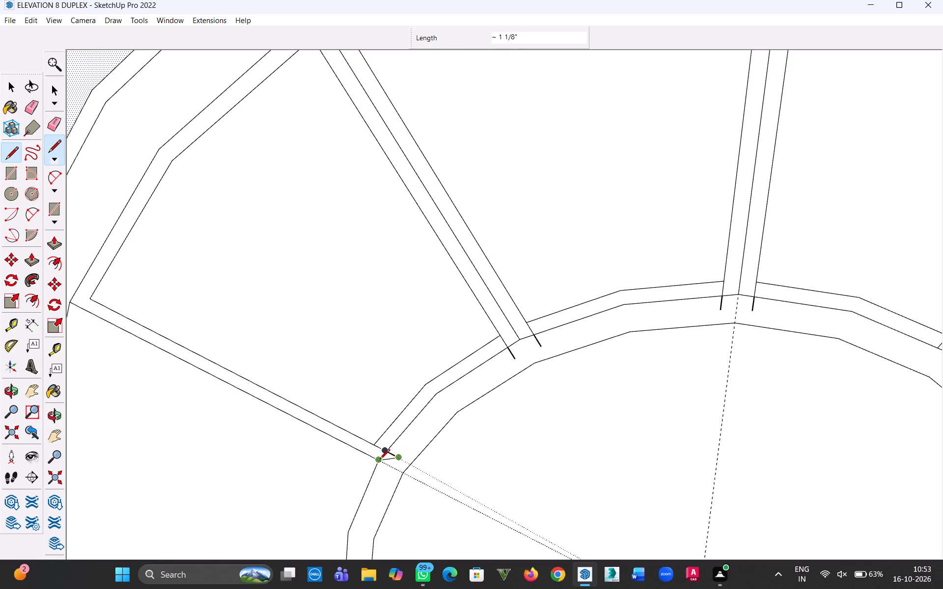
{"action": "left_click", "coordinate": [380, 460]}
{"action": "key", "text": "Escape"}
{"action": "key", "text": "Escape"}
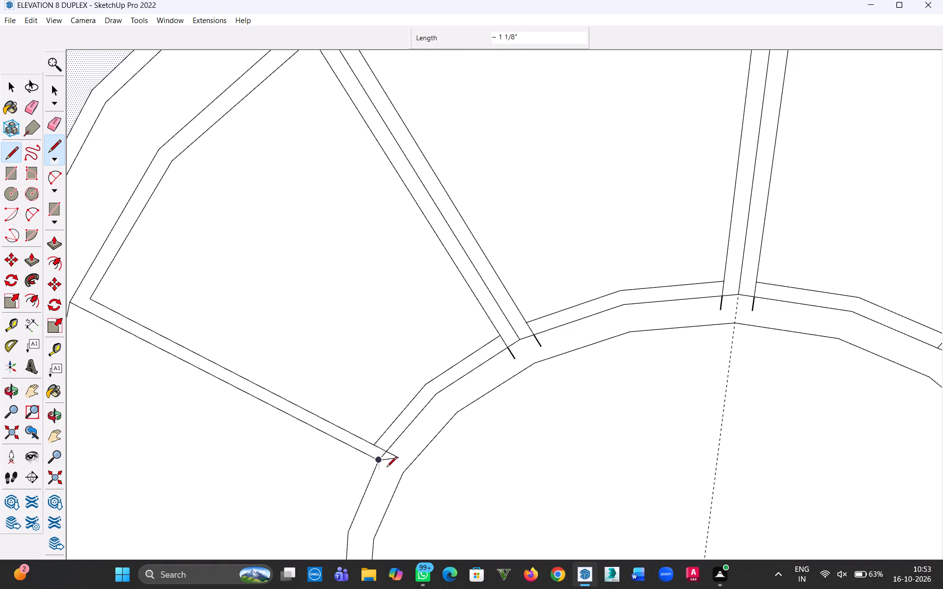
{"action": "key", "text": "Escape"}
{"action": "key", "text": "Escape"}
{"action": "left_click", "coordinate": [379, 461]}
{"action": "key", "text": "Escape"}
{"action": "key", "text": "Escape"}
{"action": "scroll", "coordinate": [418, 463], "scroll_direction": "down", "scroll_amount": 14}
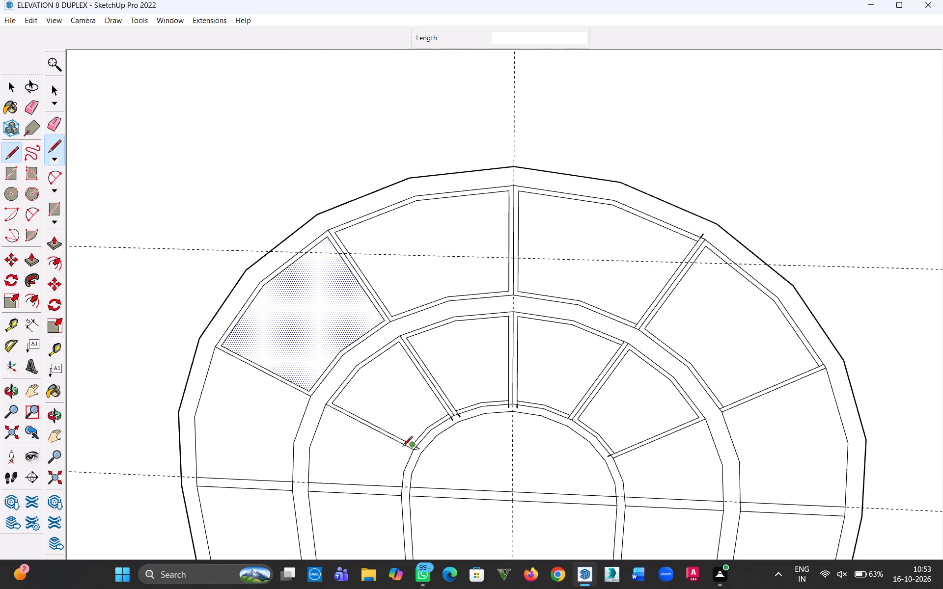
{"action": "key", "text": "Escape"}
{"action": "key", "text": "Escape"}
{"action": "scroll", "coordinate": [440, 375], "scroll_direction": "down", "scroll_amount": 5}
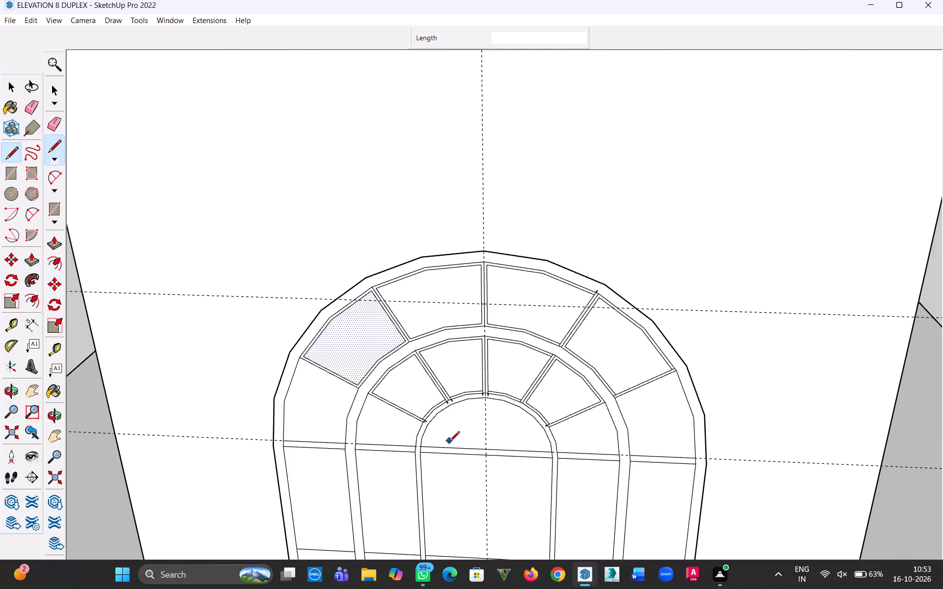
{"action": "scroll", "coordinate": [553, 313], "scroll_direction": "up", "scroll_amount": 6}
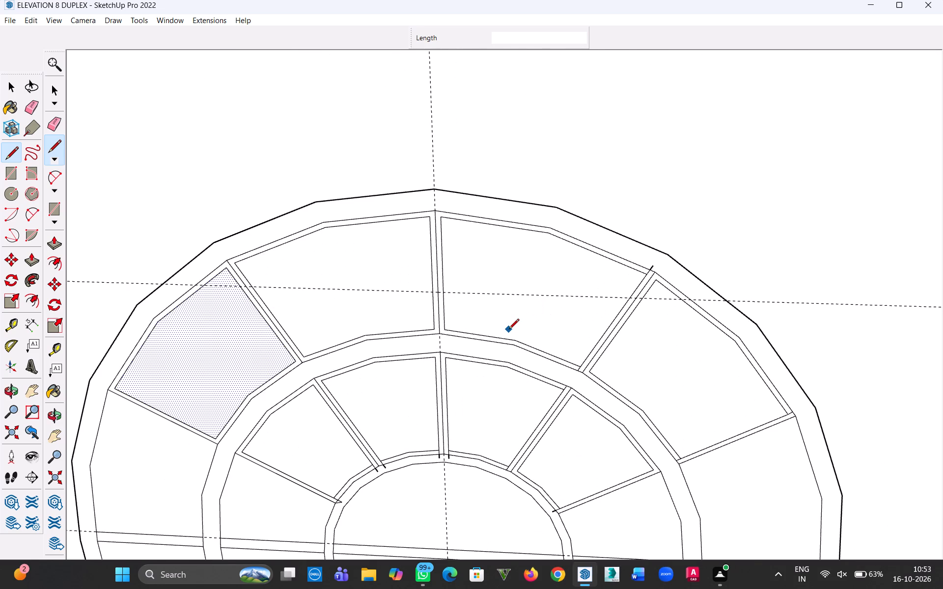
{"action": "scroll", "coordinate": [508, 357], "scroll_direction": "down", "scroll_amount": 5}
Undo the edge extensions drawn from the inner ring's radial bars into the innermost arch band, keeping the lower-right panel's offset outline.
{"action": "key", "text": "ctrl+z"}
{"action": "key", "text": "ctrl+z"}
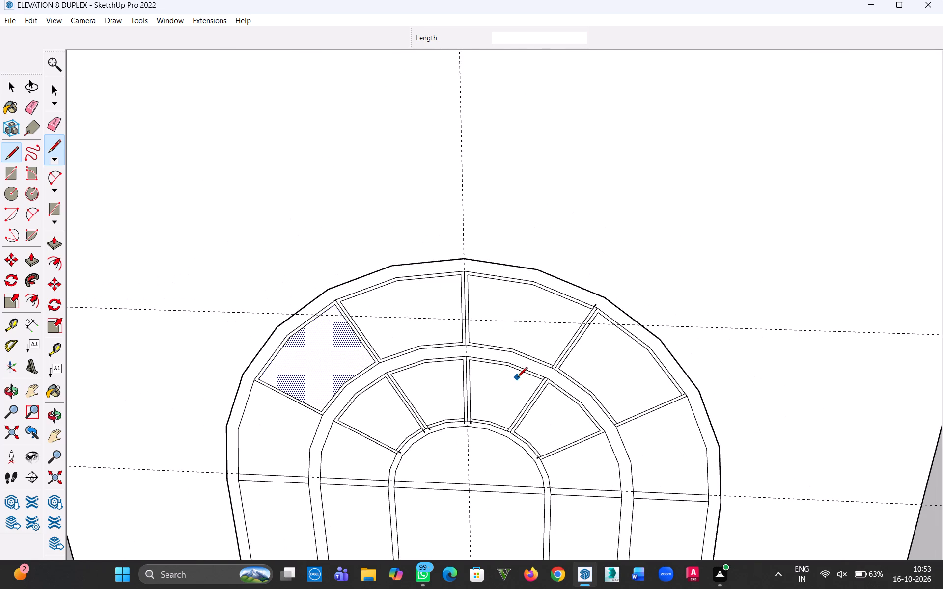
{"action": "key", "text": "ctrl+z"}
{"action": "key", "text": "ctrl+z"}
{"action": "key", "text": "ctrl+z"}
{"action": "key", "text": "ctrl+z"}
{"action": "key", "text": "ctrl+z"}
{"action": "key", "text": "ctrl+z"}
{"action": "key", "text": "ctrl+z"}
{"action": "key", "text": "ctrl+z"}
{"action": "key", "text": "ctrl+z"}
{"action": "key", "text": "ctrl+z"}
{"action": "key", "text": "ctrl+z"}
{"action": "key", "text": "ctrl+z"}
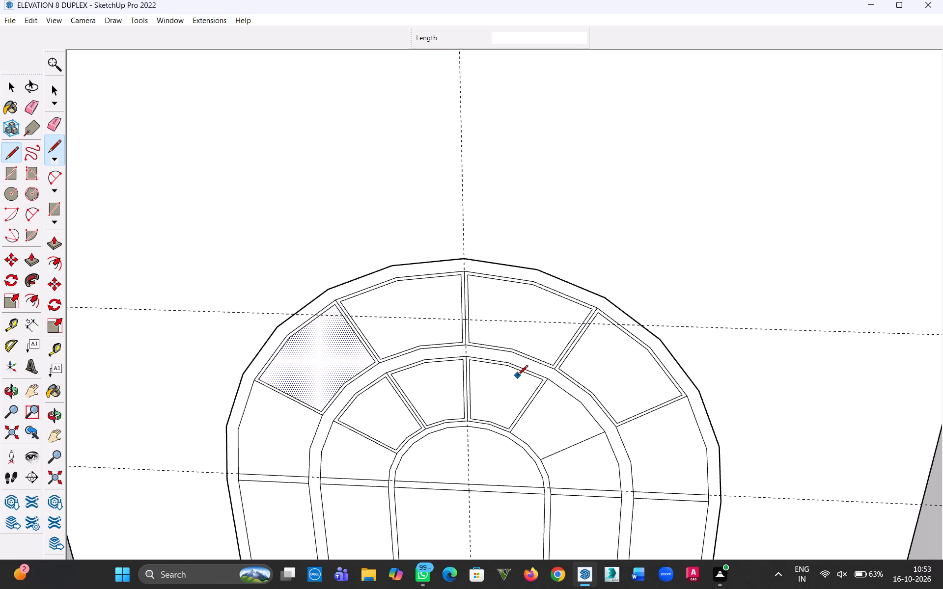
{"action": "key", "text": "ctrl+y"}
{"action": "key", "text": "ctrl+z"}
{"action": "key", "text": "ctrl+y"}
Delete the centre line inside the inner ring's upper-right radial bar.
{"action": "left_click", "coordinate": [16, 90]}
{"action": "scroll", "coordinate": [690, 442], "scroll_direction": "up", "scroll_amount": 2}
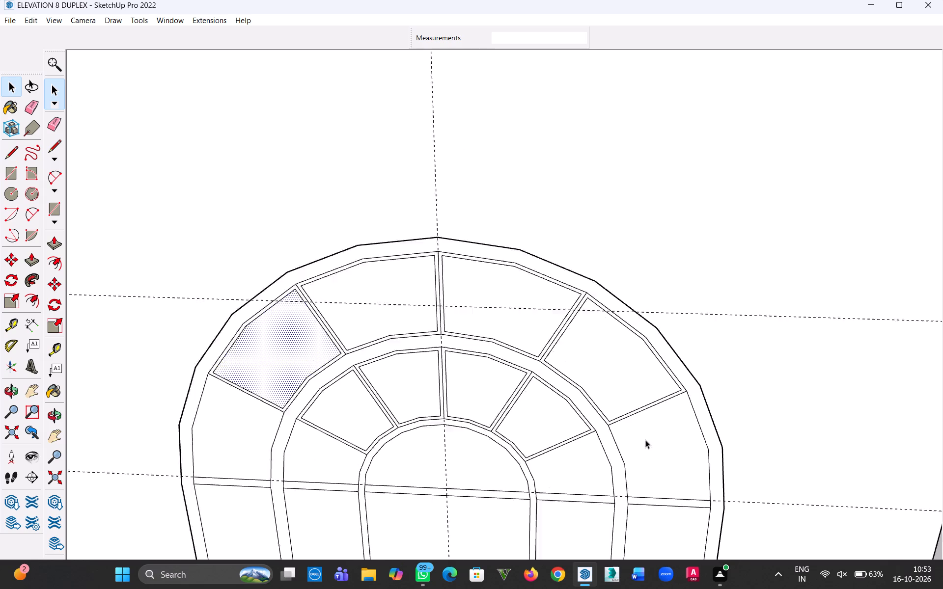
{"action": "scroll", "coordinate": [645, 440], "scroll_direction": "up", "scroll_amount": 7}
{"action": "left_click", "coordinate": [402, 331]}
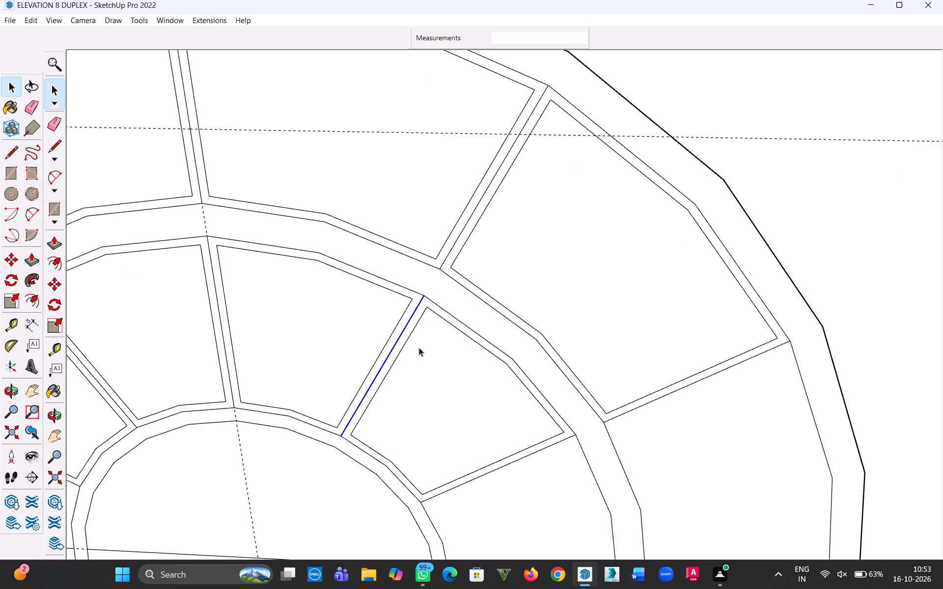
{"action": "key", "text": "Delete"}
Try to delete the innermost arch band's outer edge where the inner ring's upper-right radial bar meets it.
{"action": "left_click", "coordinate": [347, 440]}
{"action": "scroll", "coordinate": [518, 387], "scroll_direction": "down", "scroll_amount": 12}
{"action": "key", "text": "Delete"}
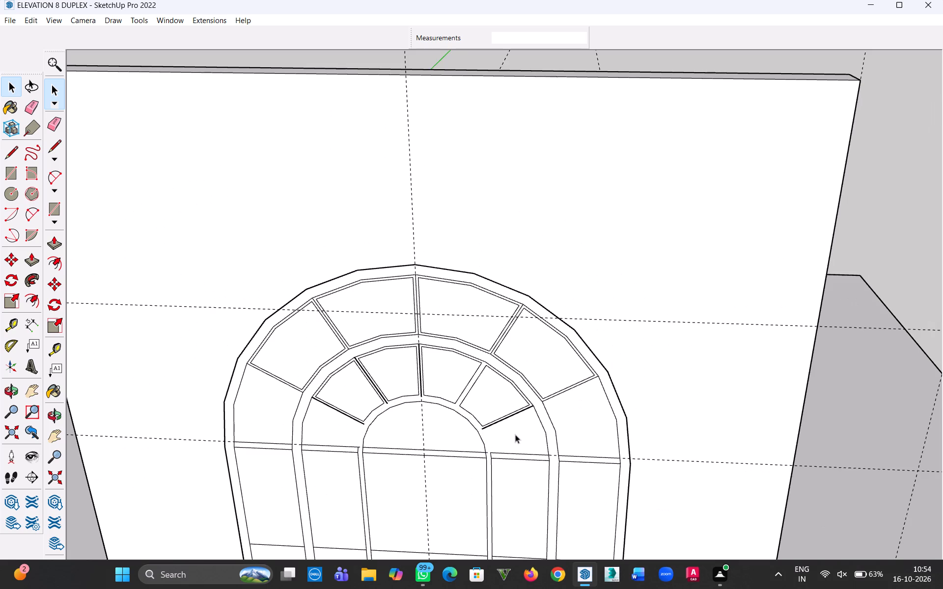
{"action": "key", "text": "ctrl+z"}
Delete the centre lines inside the inner ring's upper-left radial bar and central vertical bar.
{"action": "scroll", "coordinate": [367, 438], "scroll_direction": "up", "scroll_amount": 9}
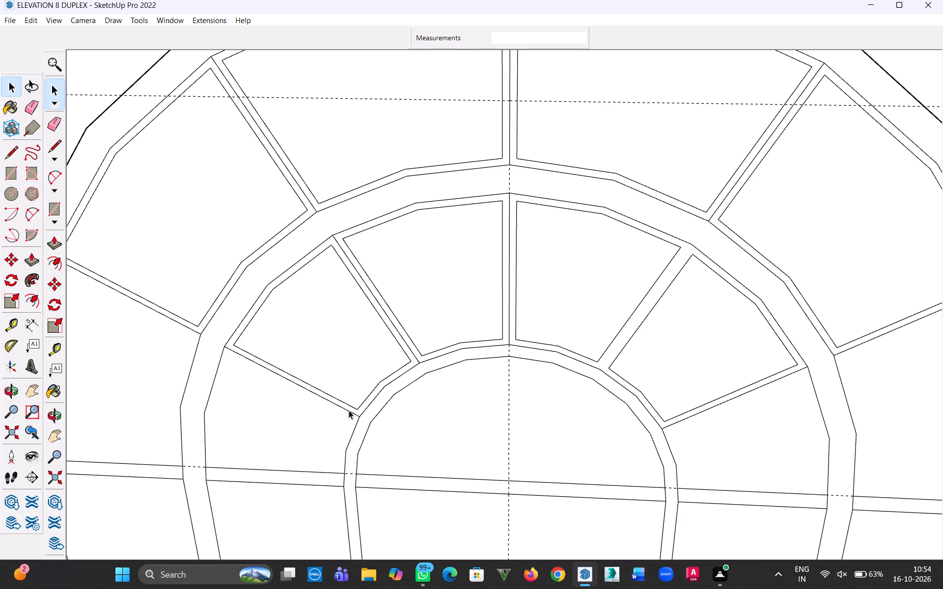
{"action": "left_click", "coordinate": [354, 269]}
{"action": "key", "text": "Delete"}
{"action": "left_click", "coordinate": [509, 284]}
{"action": "key", "text": "Delete"}
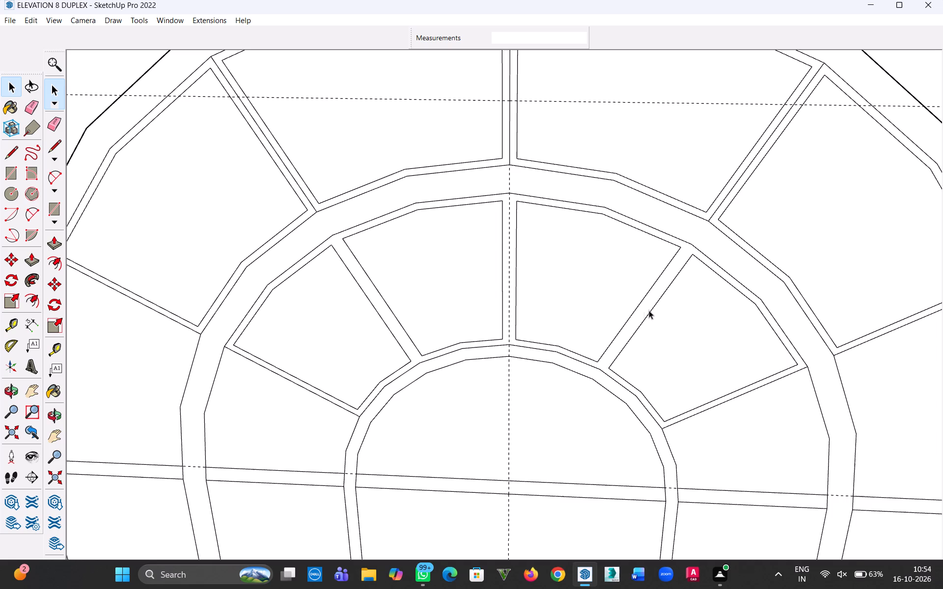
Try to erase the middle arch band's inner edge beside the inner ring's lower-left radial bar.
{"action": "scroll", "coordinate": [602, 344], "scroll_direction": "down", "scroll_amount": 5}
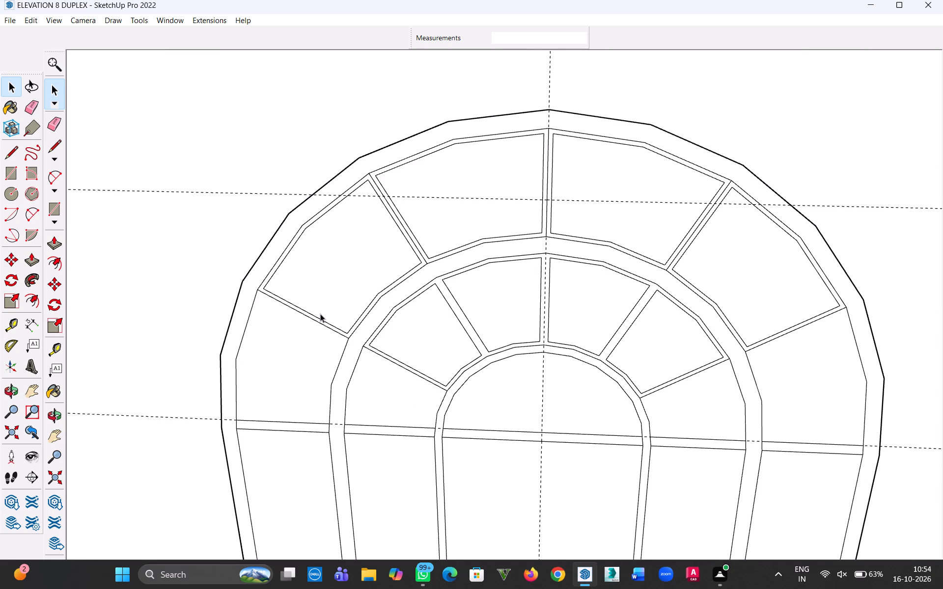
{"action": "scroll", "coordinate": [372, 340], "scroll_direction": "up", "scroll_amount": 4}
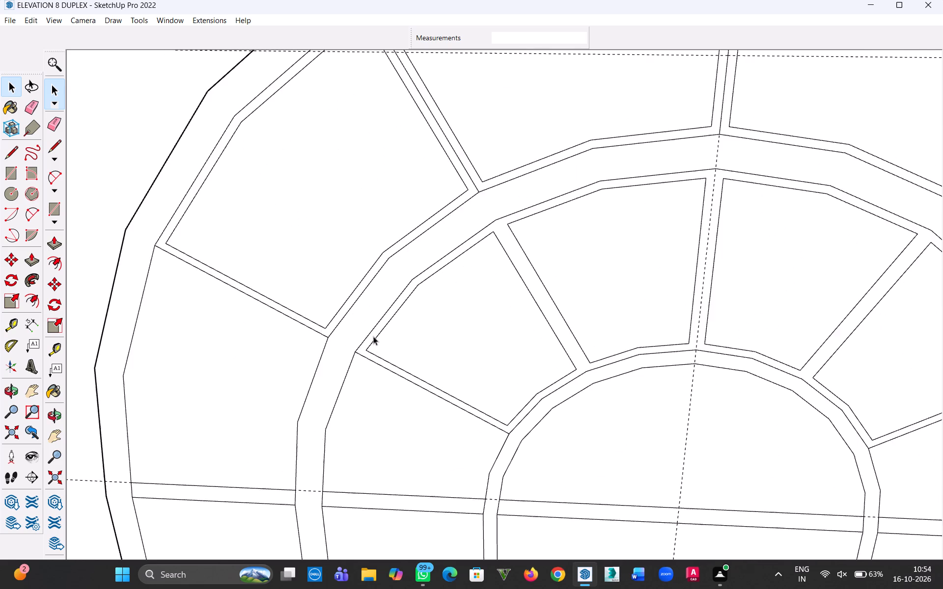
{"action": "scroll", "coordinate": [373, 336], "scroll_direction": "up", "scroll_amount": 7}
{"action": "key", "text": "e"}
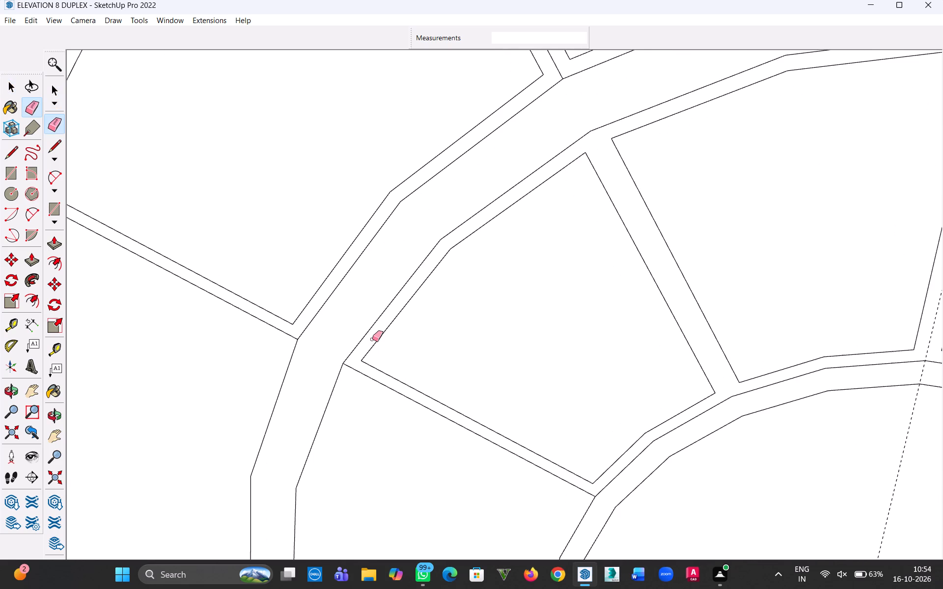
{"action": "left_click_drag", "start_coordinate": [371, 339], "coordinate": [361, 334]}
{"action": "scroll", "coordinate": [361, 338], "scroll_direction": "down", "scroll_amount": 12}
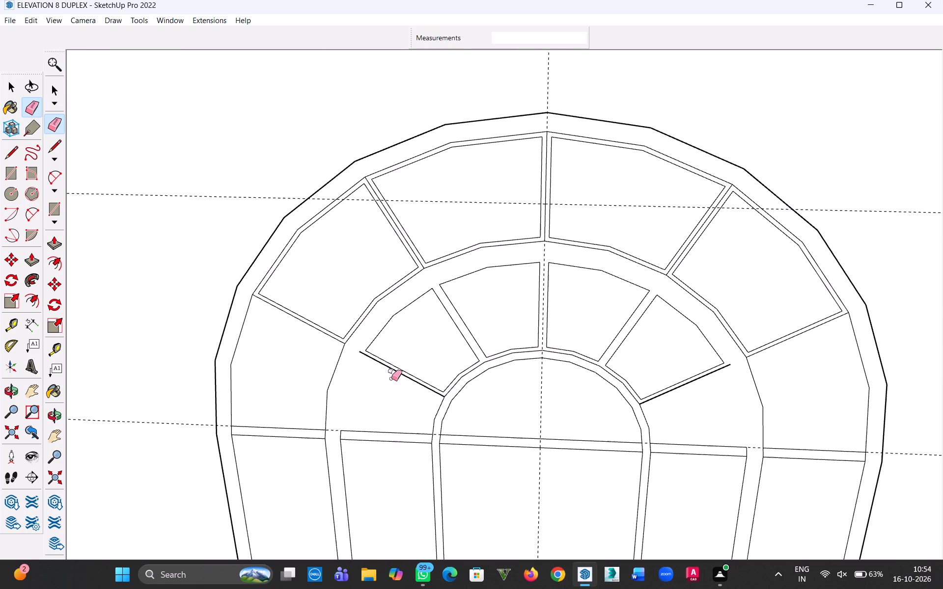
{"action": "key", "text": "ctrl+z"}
Erase the centre lines inside the outer ring's upper-left, central vertical and upper-right bars.
{"action": "scroll", "coordinate": [690, 341], "scroll_direction": "up", "scroll_amount": 2}
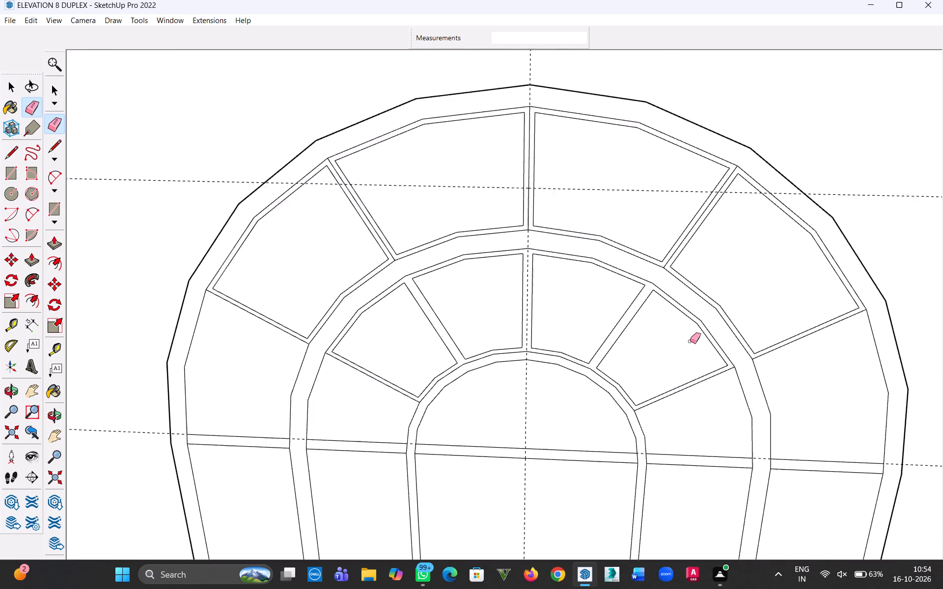
{"action": "scroll", "coordinate": [690, 341], "scroll_direction": "up", "scroll_amount": 1}
{"action": "scroll", "coordinate": [654, 294], "scroll_direction": "up", "scroll_amount": 1}
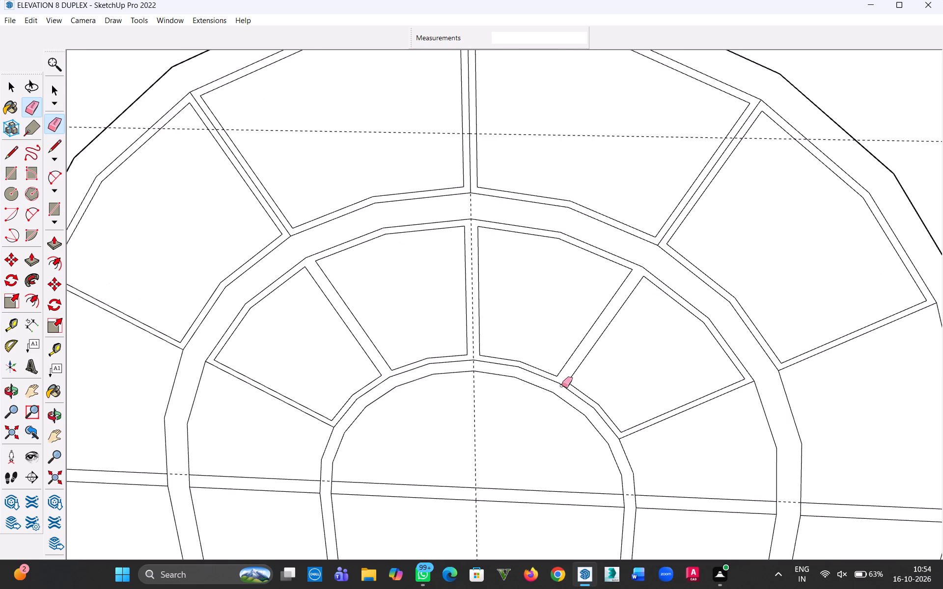
{"action": "scroll", "coordinate": [561, 383], "scroll_direction": "down", "scroll_amount": 9}
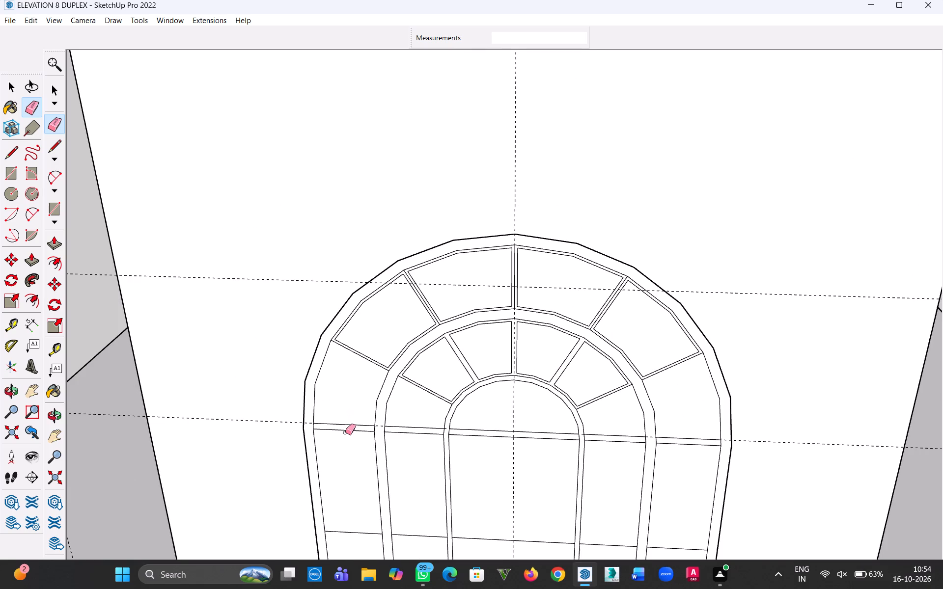
{"action": "scroll", "coordinate": [459, 328], "scroll_direction": "up", "scroll_amount": 11}
{"action": "left_click", "coordinate": [404, 308]}
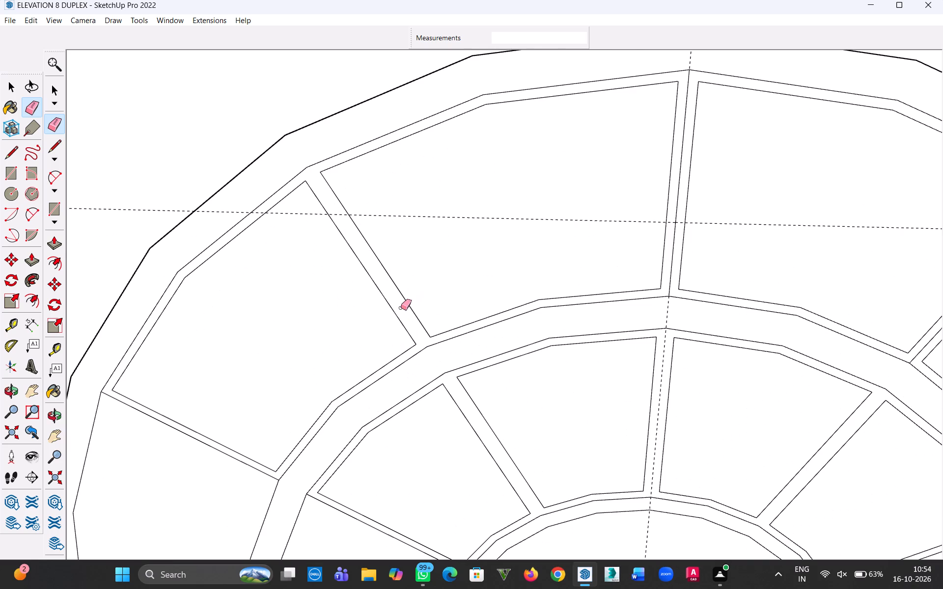
{"action": "left_click_drag", "start_coordinate": [676, 242], "coordinate": [669, 242]}
{"action": "scroll", "coordinate": [810, 280], "scroll_direction": "down", "scroll_amount": 6}
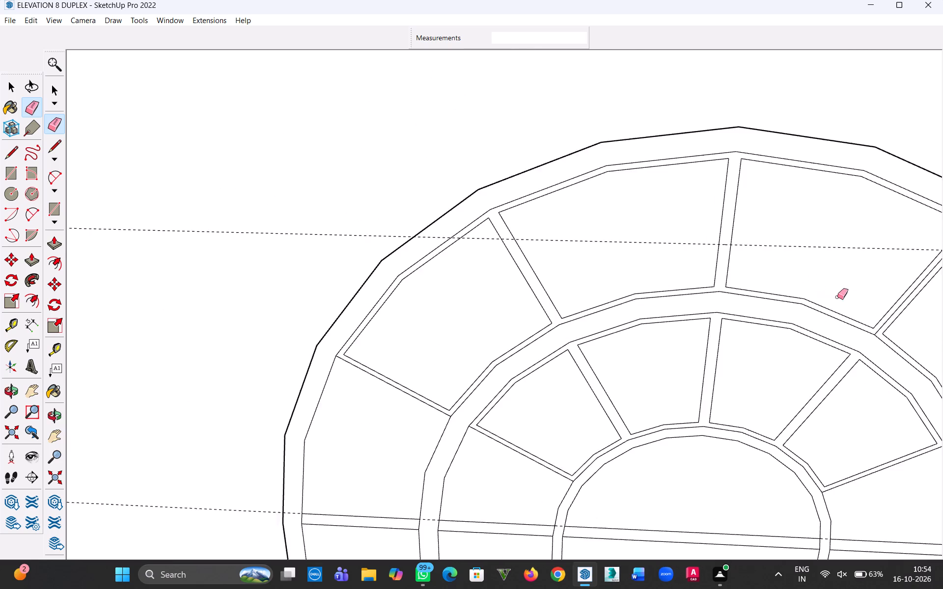
{"action": "scroll", "coordinate": [837, 297], "scroll_direction": "down", "scroll_amount": 5}
{"action": "scroll", "coordinate": [876, 305], "scroll_direction": "up", "scroll_amount": 12}
{"action": "left_click_drag", "start_coordinate": [861, 303], "coordinate": [855, 301]}
Delete the lower line of the horizontal bar at the arch's springline across the left-hand panels of the outer and inner rings.
{"action": "scroll", "coordinate": [828, 313], "scroll_direction": "down", "scroll_amount": 9}
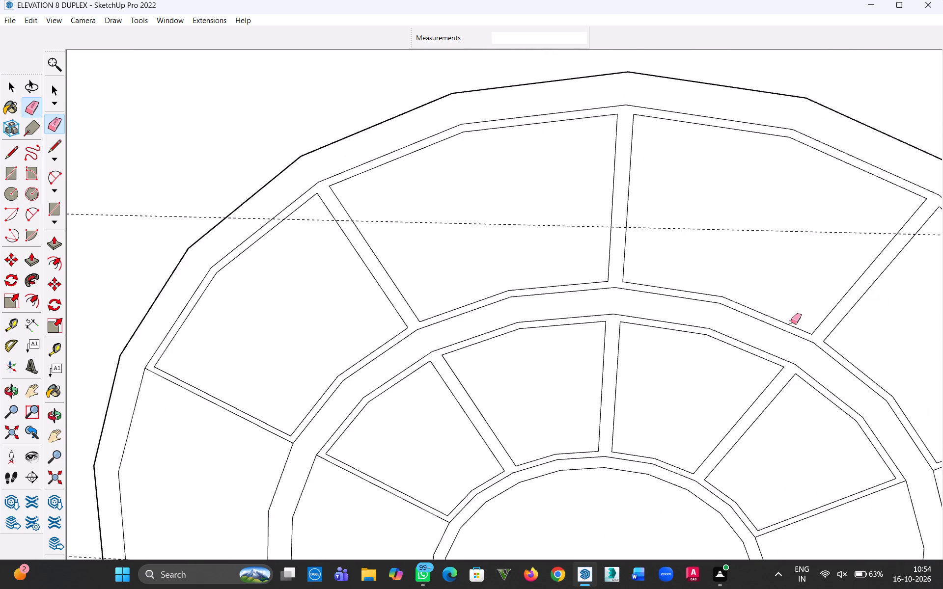
{"action": "scroll", "coordinate": [791, 322], "scroll_direction": "down", "scroll_amount": 10}
{"action": "scroll", "coordinate": [814, 417], "scroll_direction": "down", "scroll_amount": 4}
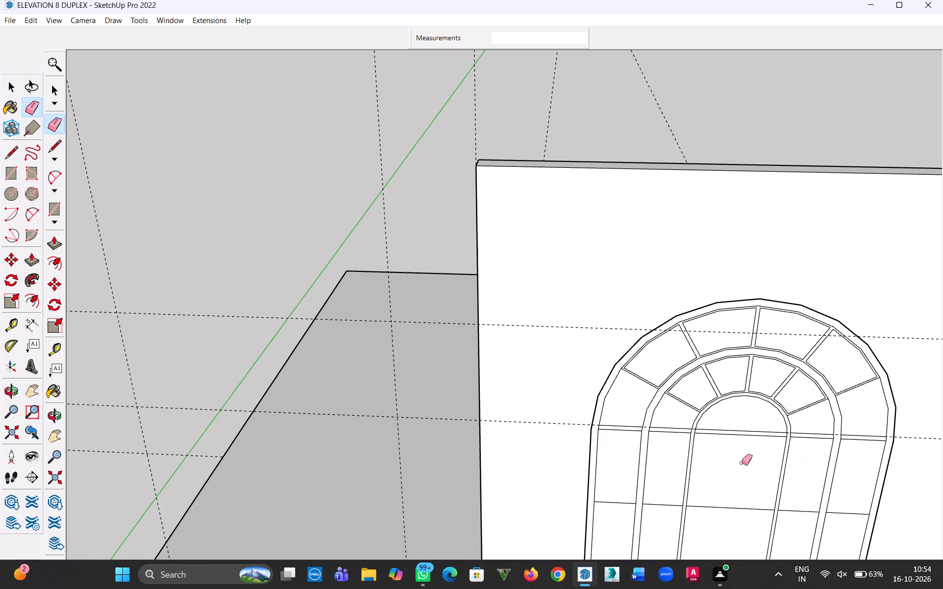
{"action": "left_click", "coordinate": [12, 83]}
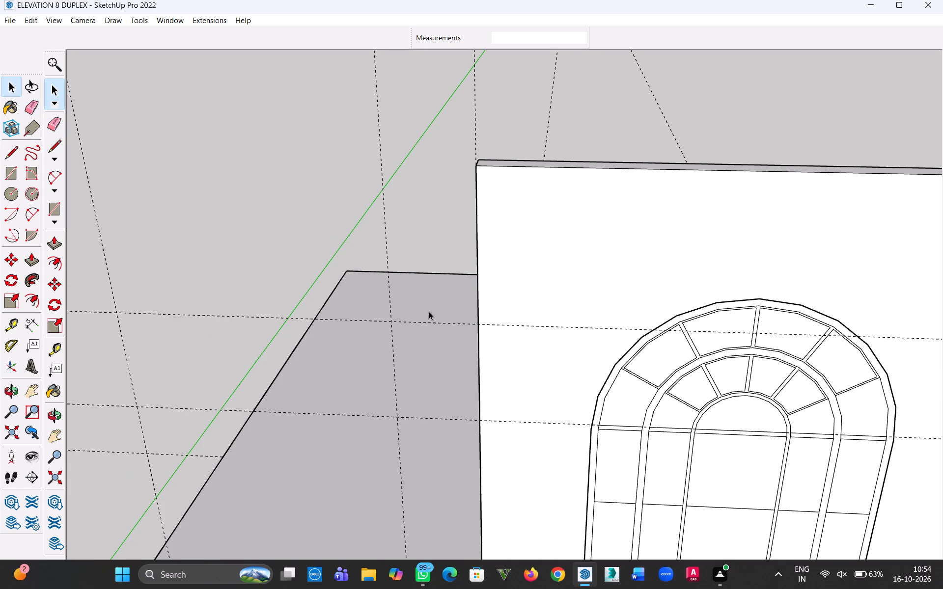
{"action": "scroll", "coordinate": [414, 362], "scroll_direction": "down", "scroll_amount": 5}
{"action": "middle_click_drag", "start_coordinate": [523, 397], "coordinate": [527, 276]}
{"action": "scroll", "coordinate": [557, 320], "scroll_direction": "up", "scroll_amount": 6}
{"action": "scroll", "coordinate": [543, 373], "scroll_direction": "up", "scroll_amount": 3}
{"action": "key", "text": "p"}
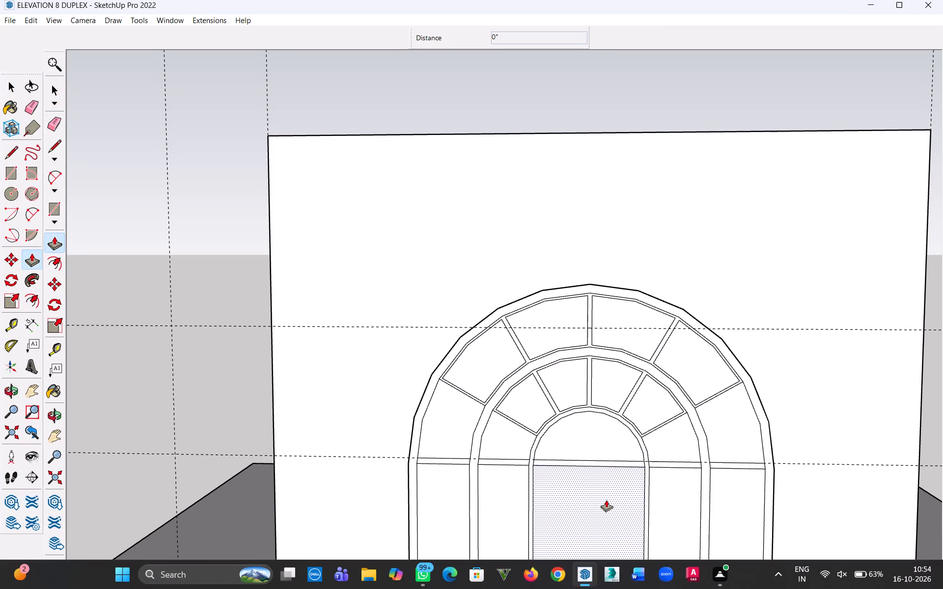
{"action": "left_click", "coordinate": [10, 90]}
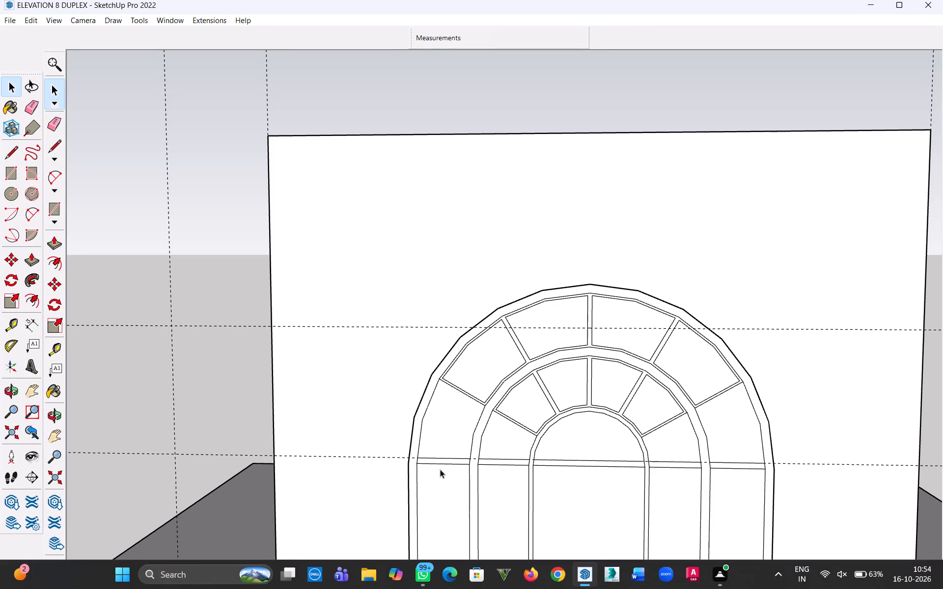
{"action": "left_click", "coordinate": [445, 464]}
{"action": "key", "text": "Delete"}
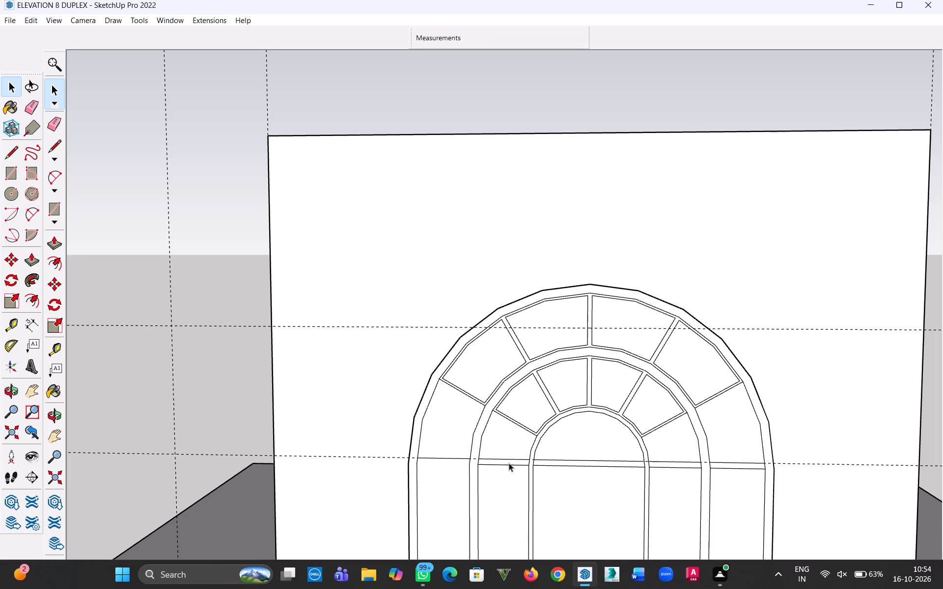
{"action": "left_click", "coordinate": [509, 463]}
{"action": "key", "text": "Delete"}
{"action": "key", "text": "ctrl+z"}
{"action": "left_click", "coordinate": [513, 464]}
{"action": "key", "text": "Delete"}
Delete the lower springline bar line across the central opening and the right-hand panels of the inner and outer rings.
{"action": "left_click", "coordinate": [577, 464]}
{"action": "key", "text": "Delete"}
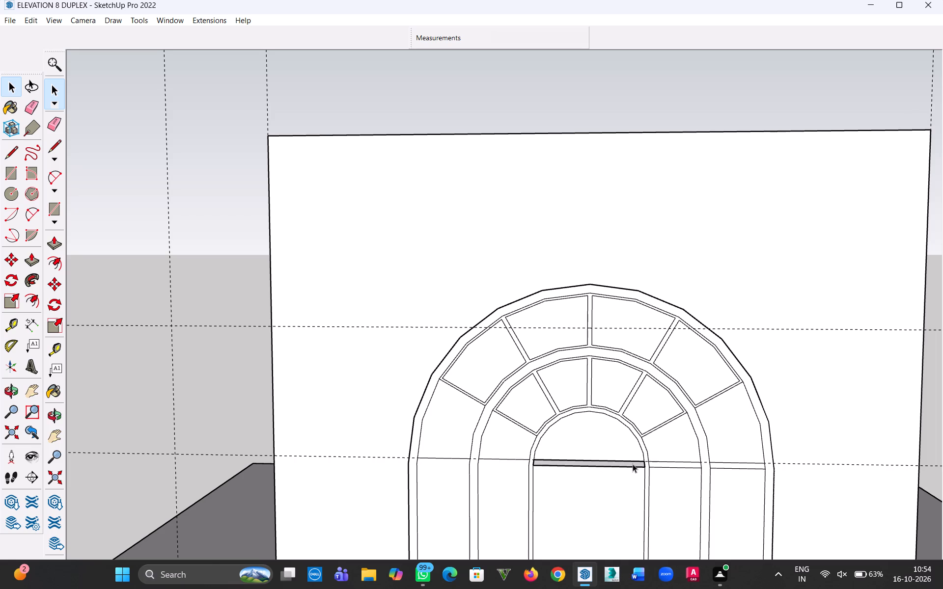
{"action": "key", "text": "ctrl+z"}
{"action": "left_click", "coordinate": [614, 466]}
{"action": "key", "text": "Delete"}
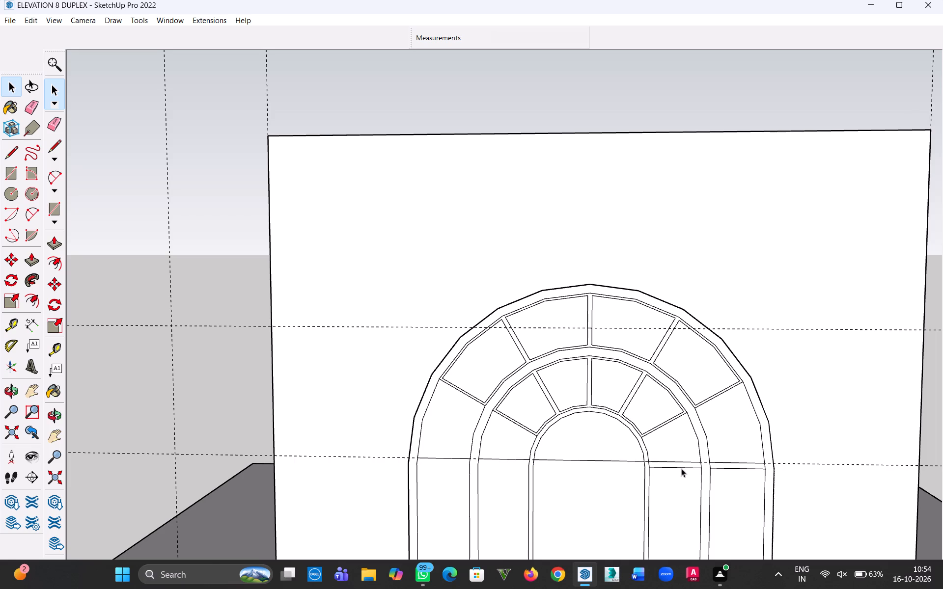
{"action": "left_click", "coordinate": [680, 466]}
{"action": "key", "text": "Delete"}
{"action": "left_click", "coordinate": [732, 469]}
{"action": "key", "text": "Delete"}
Offset the edges of the four lowest ring panels just above the springline inward by 0.75", covering both rings on both sides.
{"action": "left_click", "coordinate": [32, 298]}
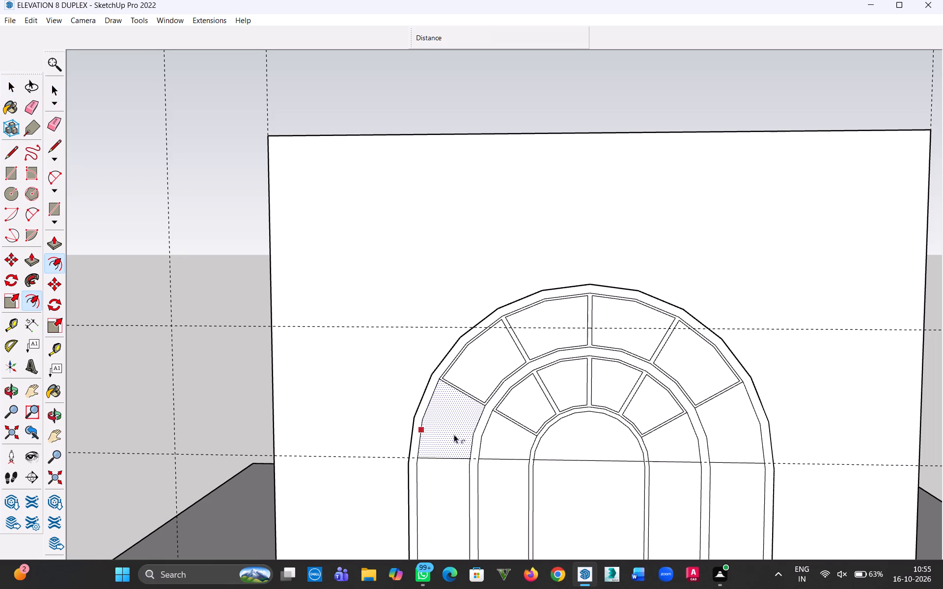
{"action": "left_click", "coordinate": [453, 434]}
{"action": "type", "text": "0.75\""}
{"action": "key", "text": "Return"}
{"action": "left_click", "coordinate": [499, 446]}
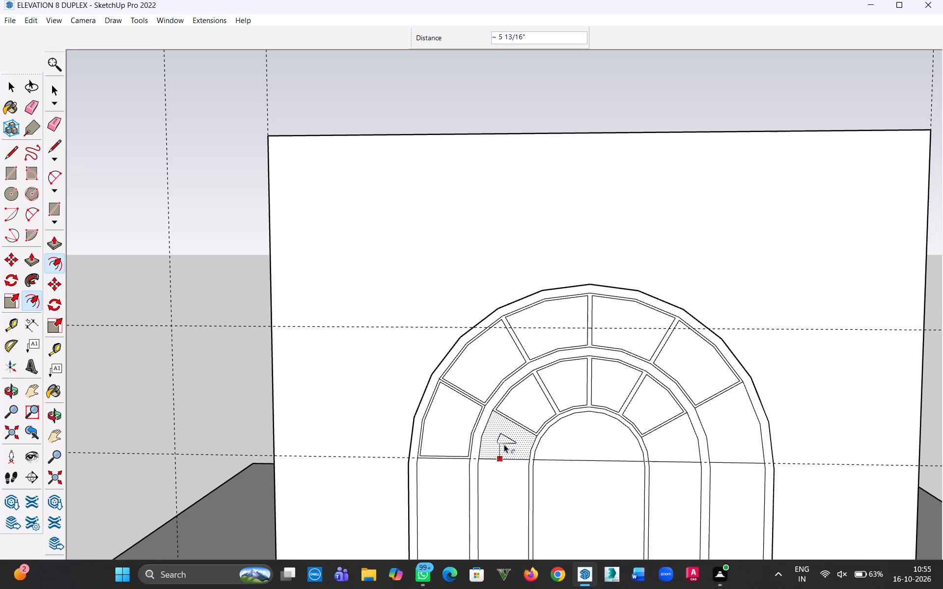
{"action": "type", "text": "0.75\""}
{"action": "key", "text": "Return"}
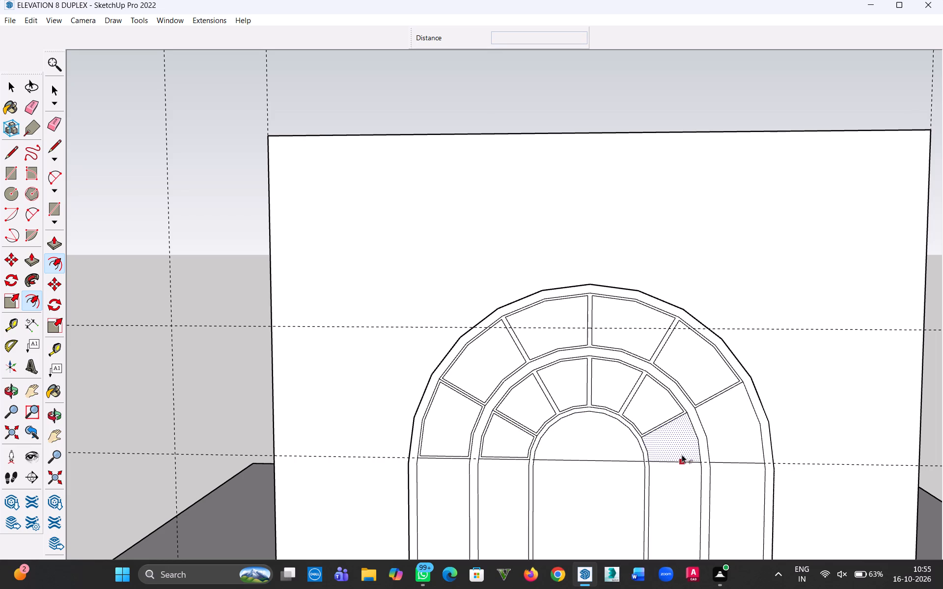
{"action": "left_click", "coordinate": [682, 455]}
{"action": "type", "text": "0.75\""}
{"action": "key", "text": "Return"}
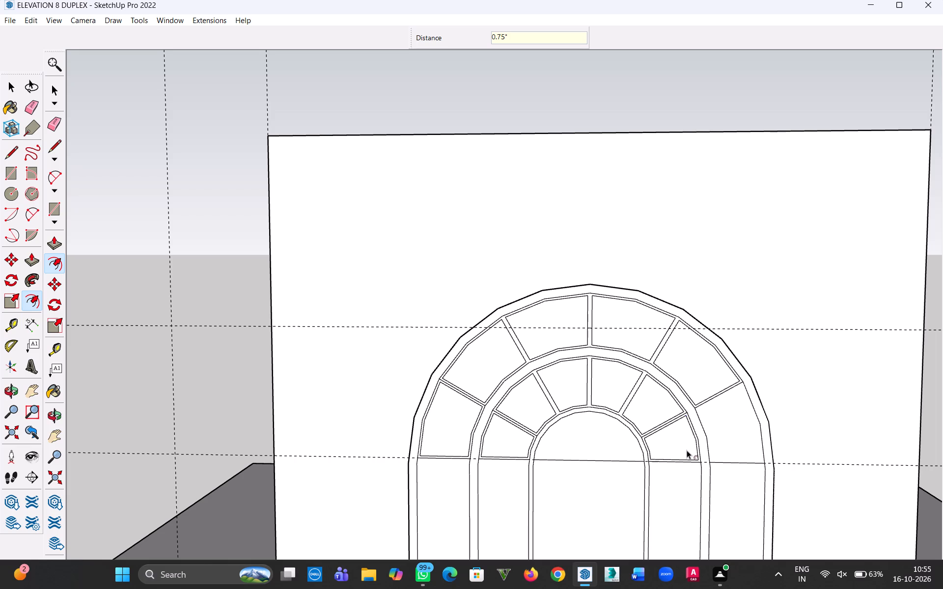
{"action": "left_click", "coordinate": [740, 442]}
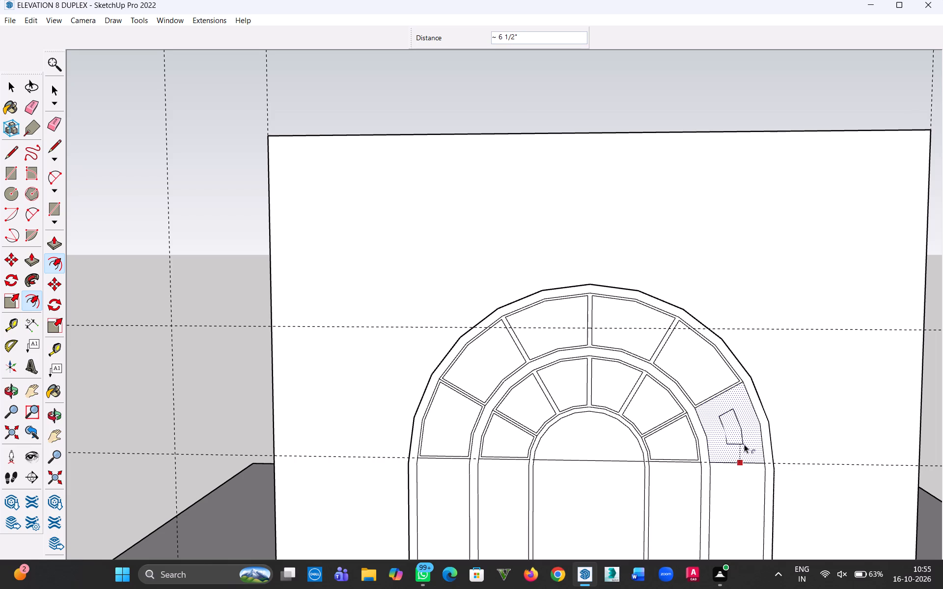
{"action": "type", "text": "0.75\""}
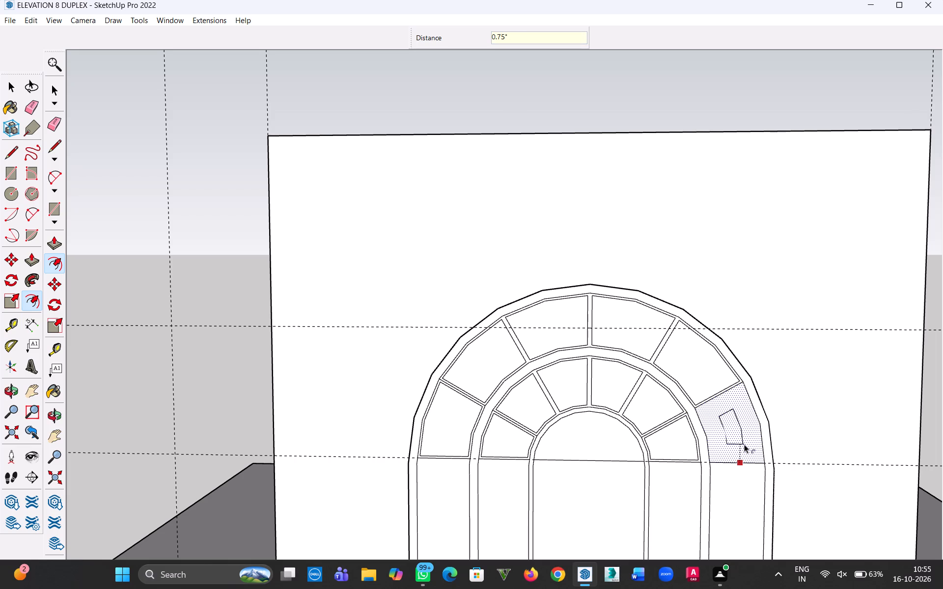
{"action": "key", "text": "Return"}
{"action": "left_click", "coordinate": [16, 83]}
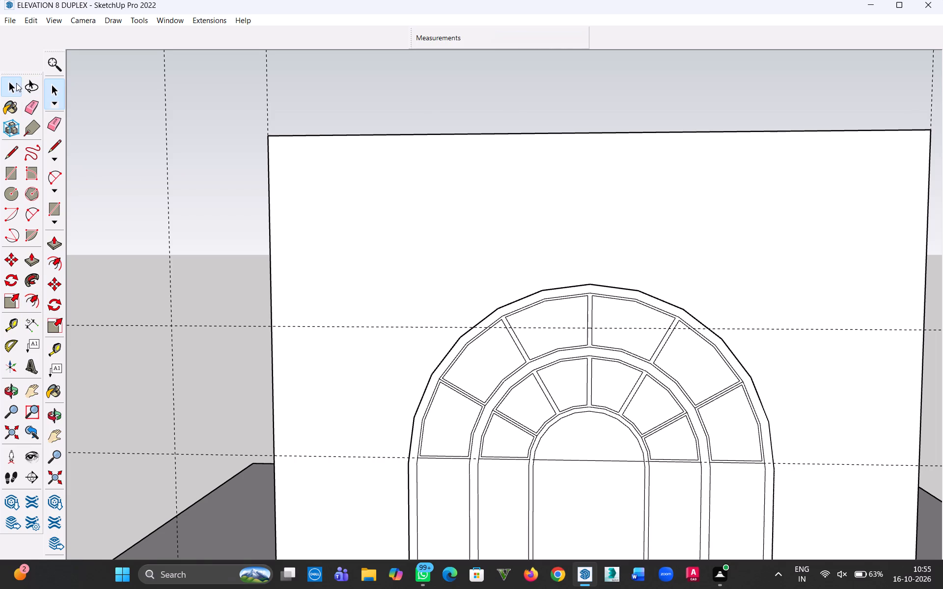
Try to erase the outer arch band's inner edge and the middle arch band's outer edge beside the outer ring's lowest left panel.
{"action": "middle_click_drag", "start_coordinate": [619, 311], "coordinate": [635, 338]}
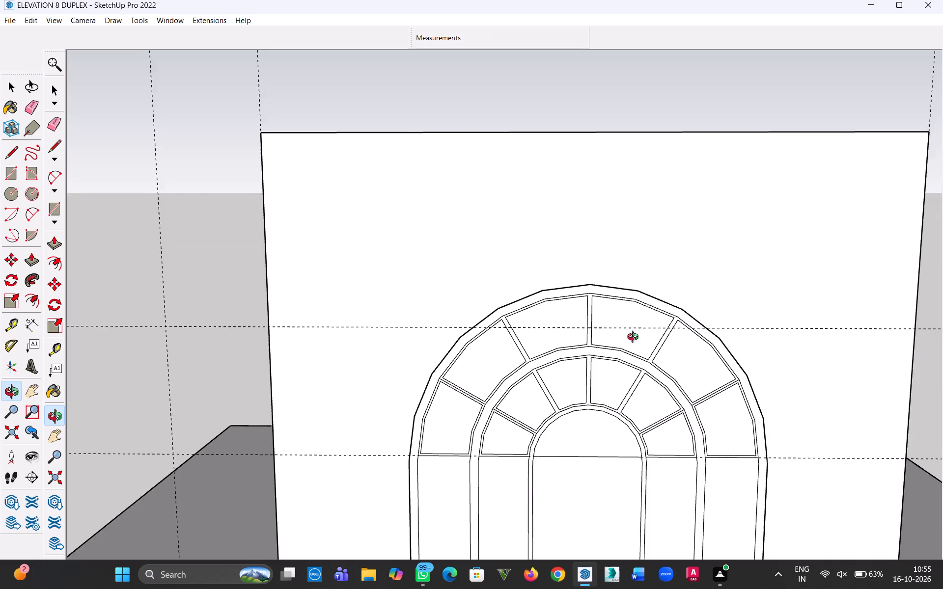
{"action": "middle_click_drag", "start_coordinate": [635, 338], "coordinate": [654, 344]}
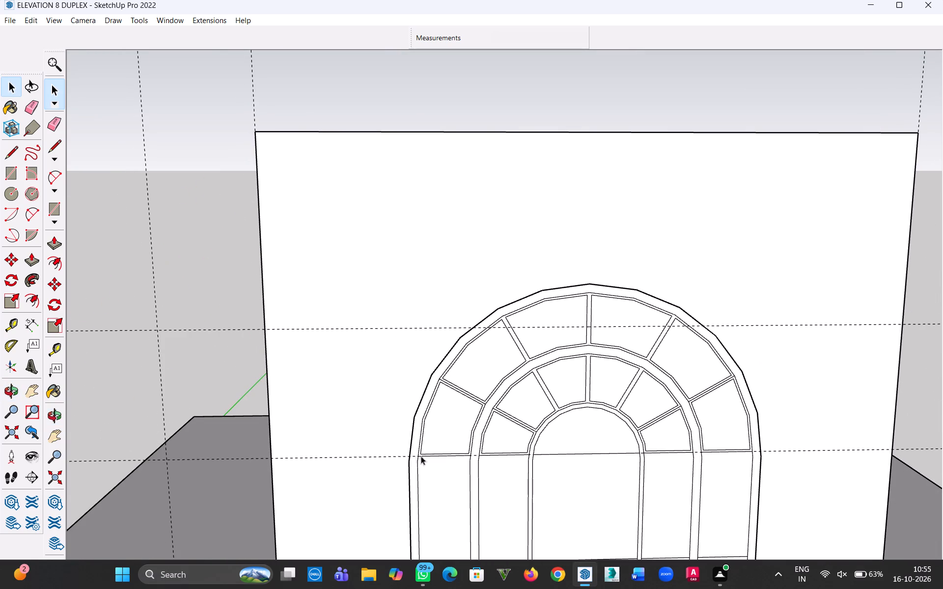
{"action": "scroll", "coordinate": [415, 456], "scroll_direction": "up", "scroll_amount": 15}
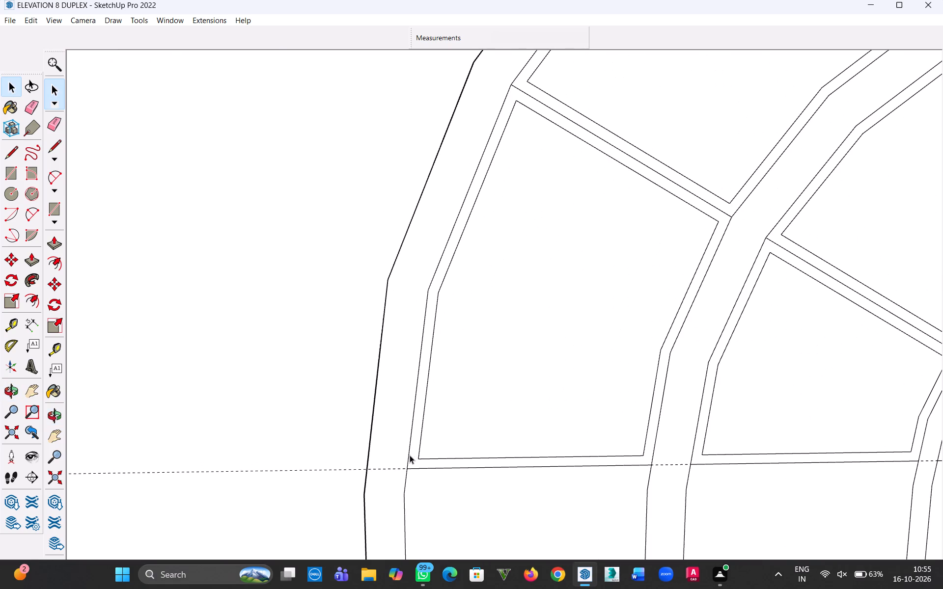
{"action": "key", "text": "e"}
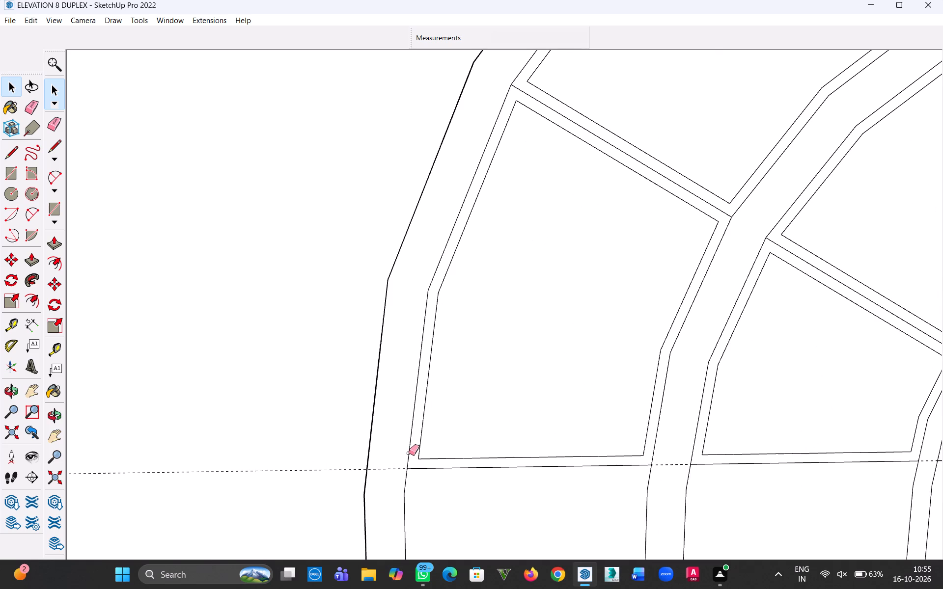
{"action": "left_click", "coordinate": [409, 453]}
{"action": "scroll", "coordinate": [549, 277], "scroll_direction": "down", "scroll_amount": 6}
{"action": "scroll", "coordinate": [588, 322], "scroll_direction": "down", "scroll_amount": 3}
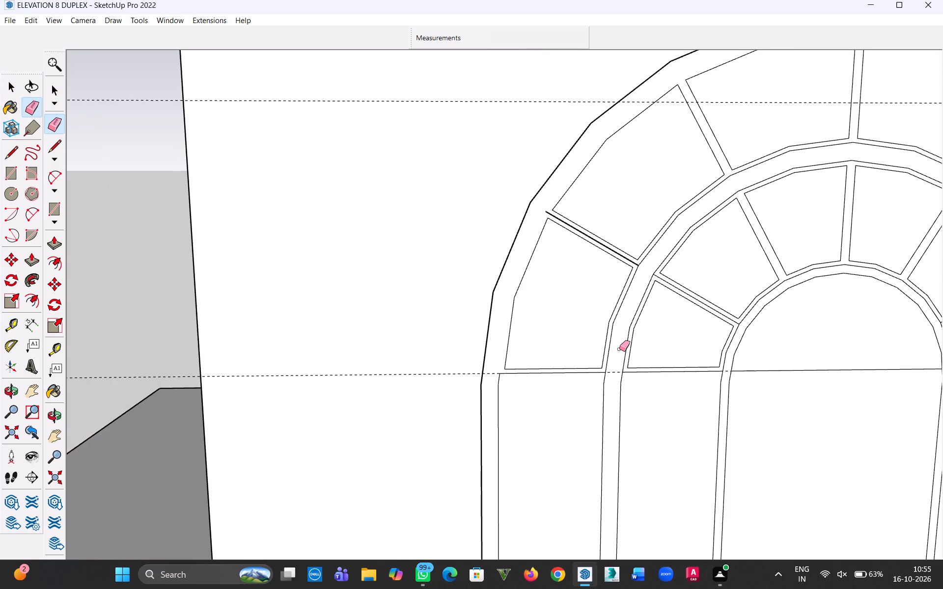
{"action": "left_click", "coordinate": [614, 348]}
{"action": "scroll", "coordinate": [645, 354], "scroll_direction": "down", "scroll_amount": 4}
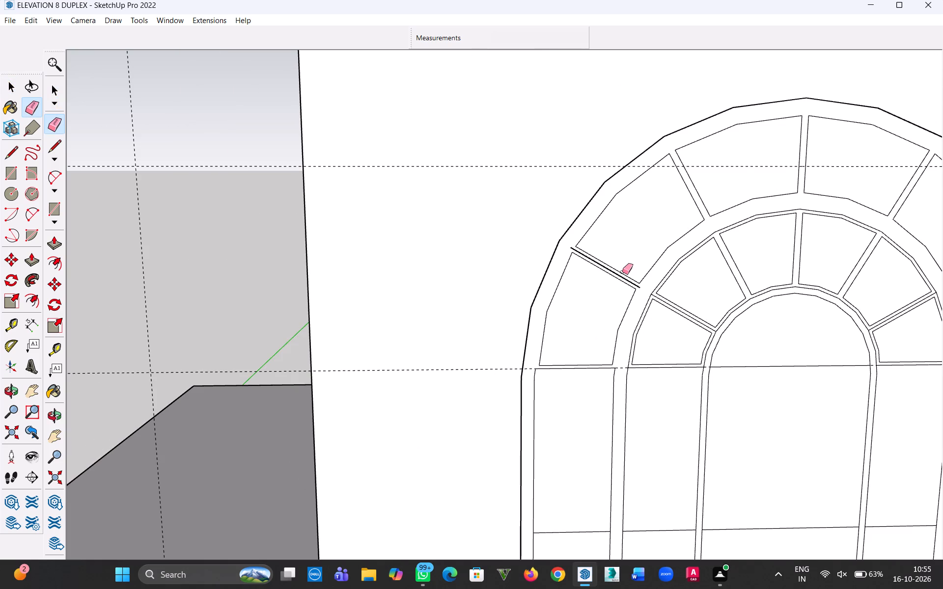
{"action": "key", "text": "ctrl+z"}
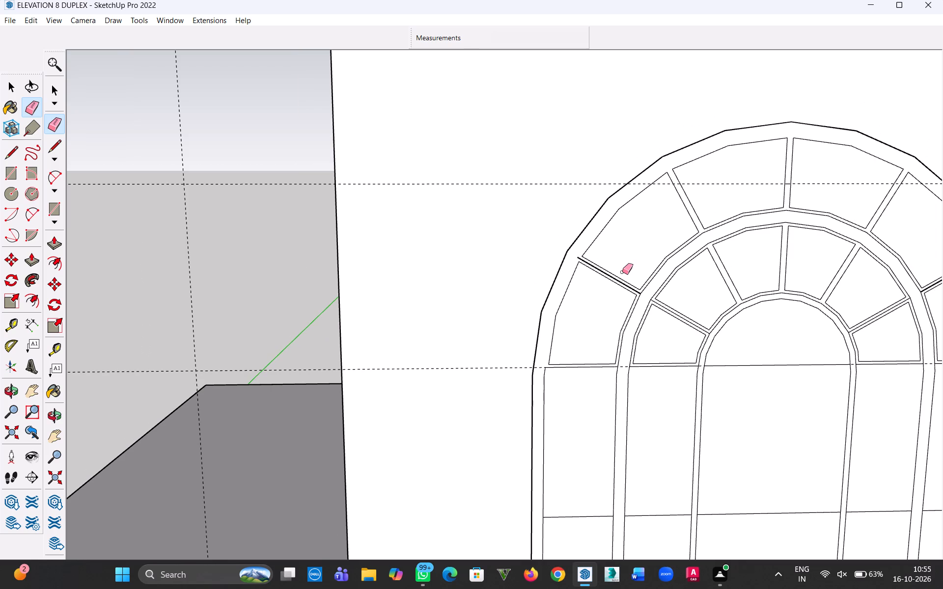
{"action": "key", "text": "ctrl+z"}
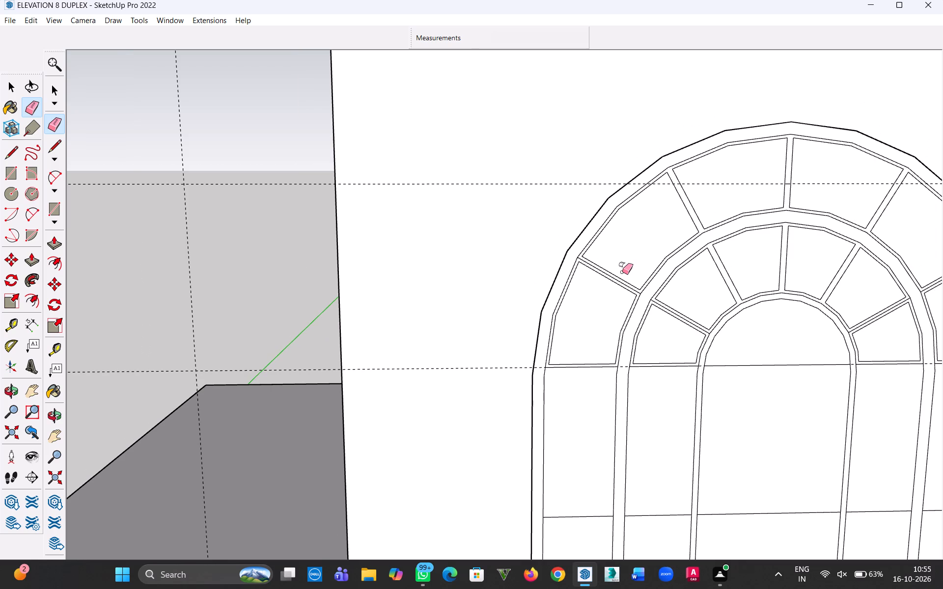
Erase the centre lines inside the lower-left radial bars of the outer and inner rings.
{"action": "scroll", "coordinate": [622, 272], "scroll_direction": "up", "scroll_amount": 9}
{"action": "left_click", "coordinate": [599, 287]}
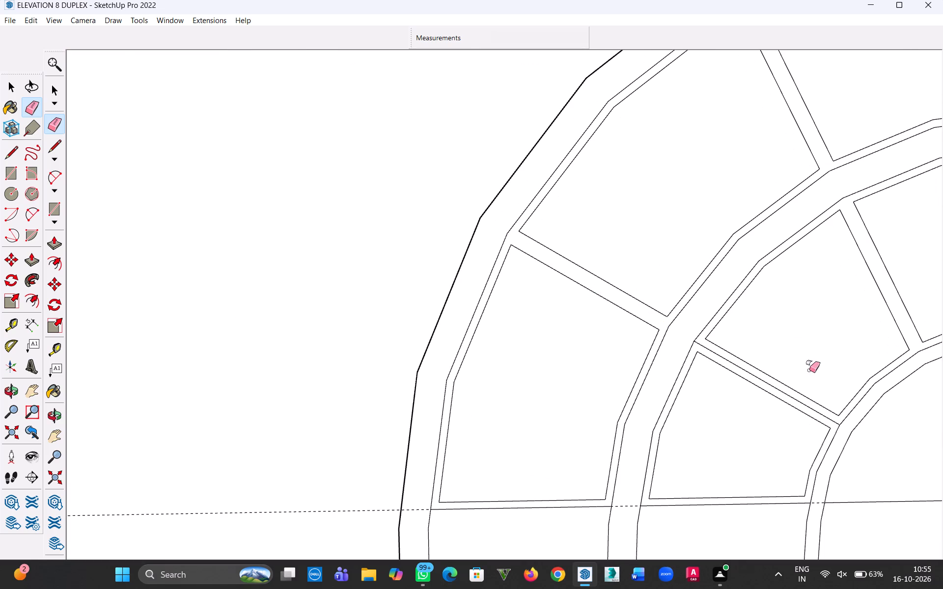
{"action": "left_click_drag", "start_coordinate": [755, 374], "coordinate": [750, 378]}
{"action": "scroll", "coordinate": [801, 304], "scroll_direction": "down", "scroll_amount": 5}
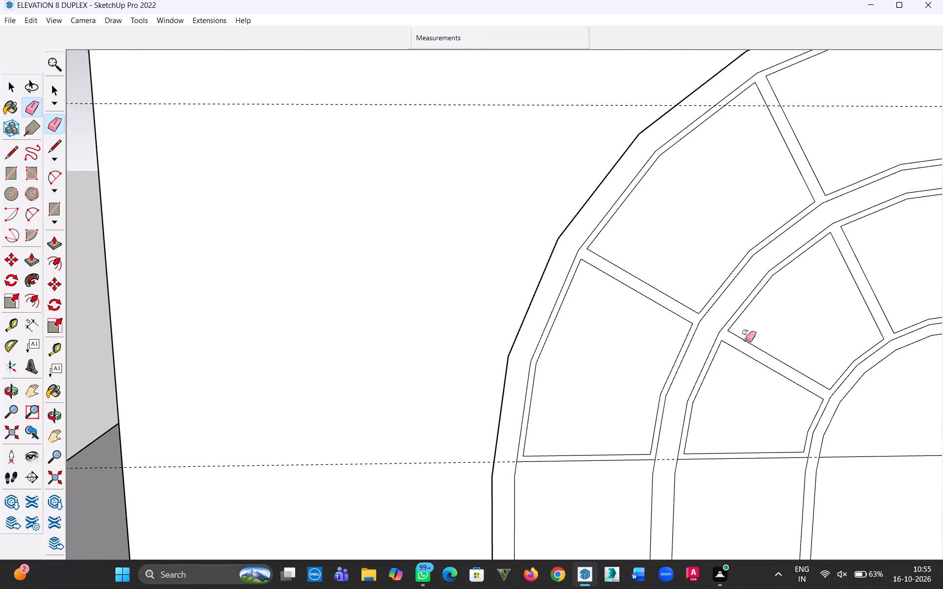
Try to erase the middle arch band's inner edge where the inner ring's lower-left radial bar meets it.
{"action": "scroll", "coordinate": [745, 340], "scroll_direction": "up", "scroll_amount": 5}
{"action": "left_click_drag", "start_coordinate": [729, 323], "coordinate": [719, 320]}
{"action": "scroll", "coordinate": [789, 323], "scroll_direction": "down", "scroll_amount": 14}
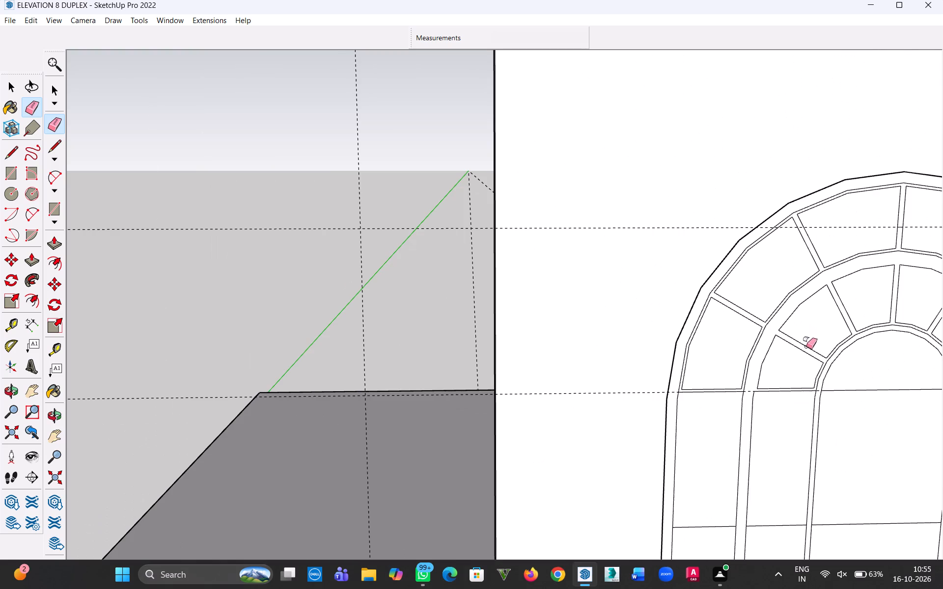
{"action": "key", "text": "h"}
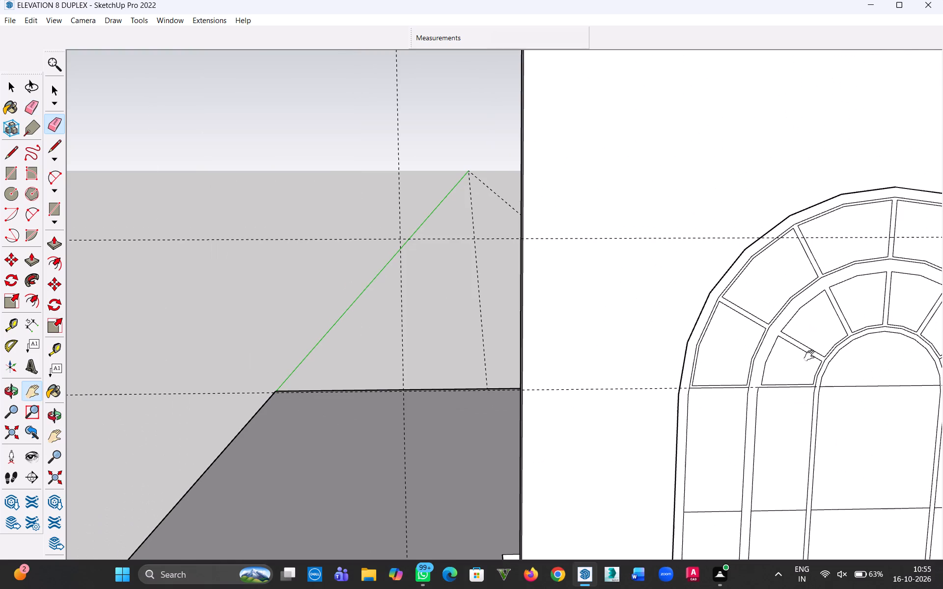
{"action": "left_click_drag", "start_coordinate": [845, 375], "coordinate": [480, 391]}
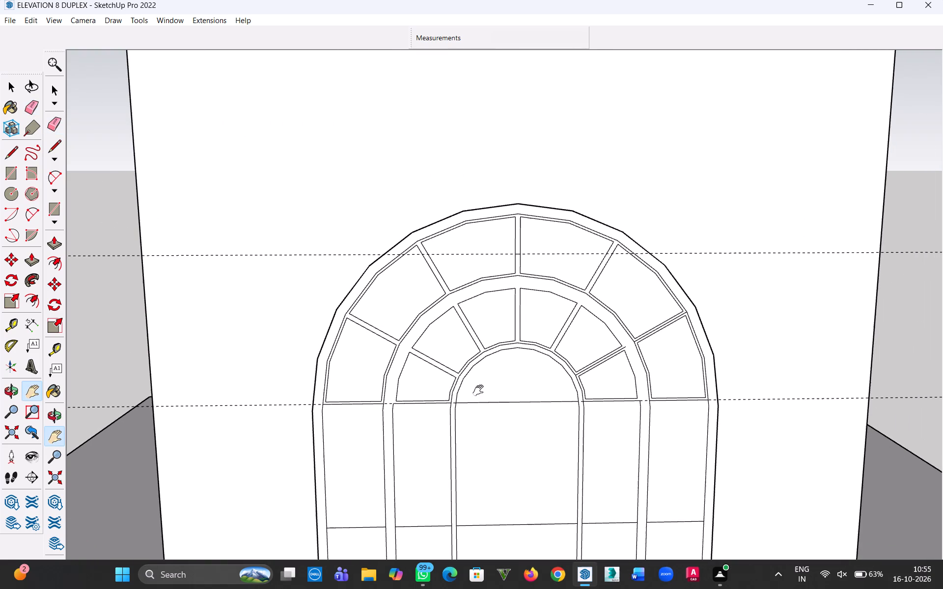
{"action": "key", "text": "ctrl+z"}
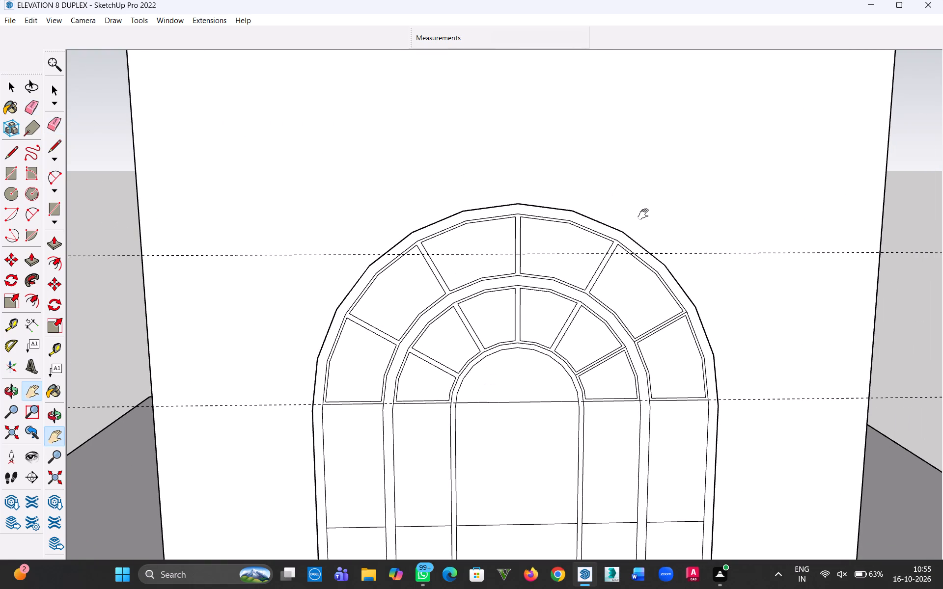
Erase the centre line inside the inner ring's lower-right radial bar.
{"action": "scroll", "coordinate": [592, 368], "scroll_direction": "up", "scroll_amount": 16}
{"action": "key", "text": "Escape"}
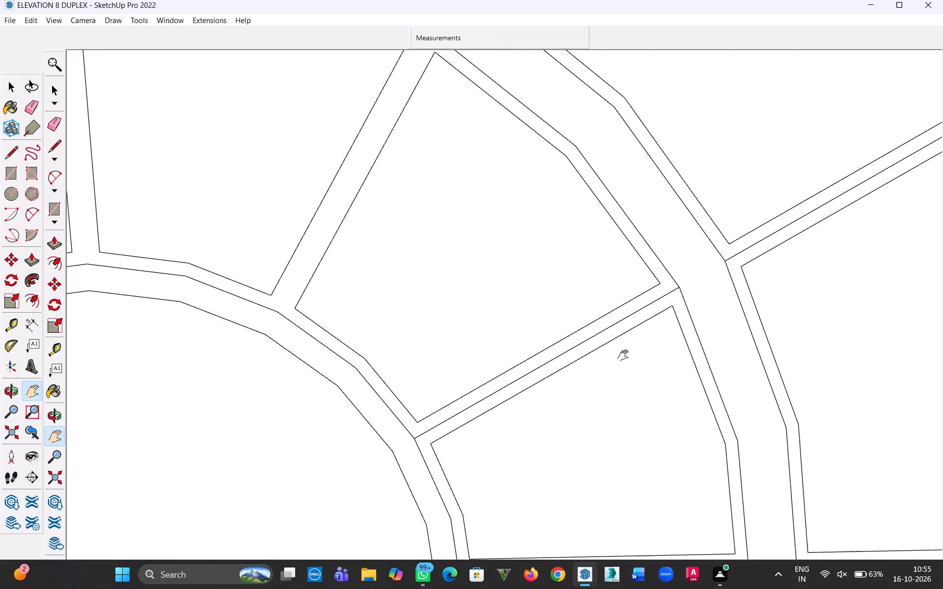
{"action": "key", "text": "Escape"}
{"action": "key", "text": "e"}
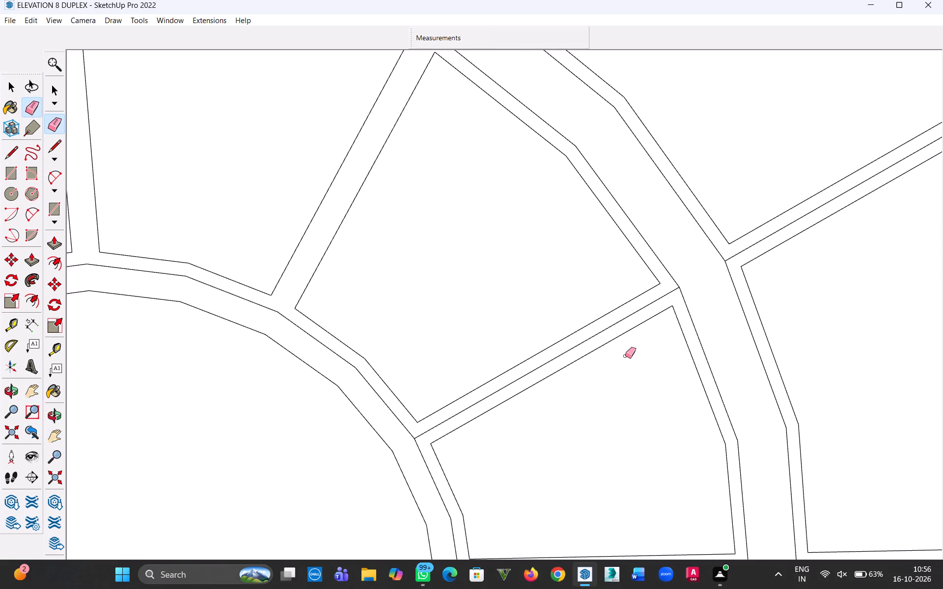
{"action": "left_click_drag", "start_coordinate": [597, 330], "coordinate": [598, 336]}
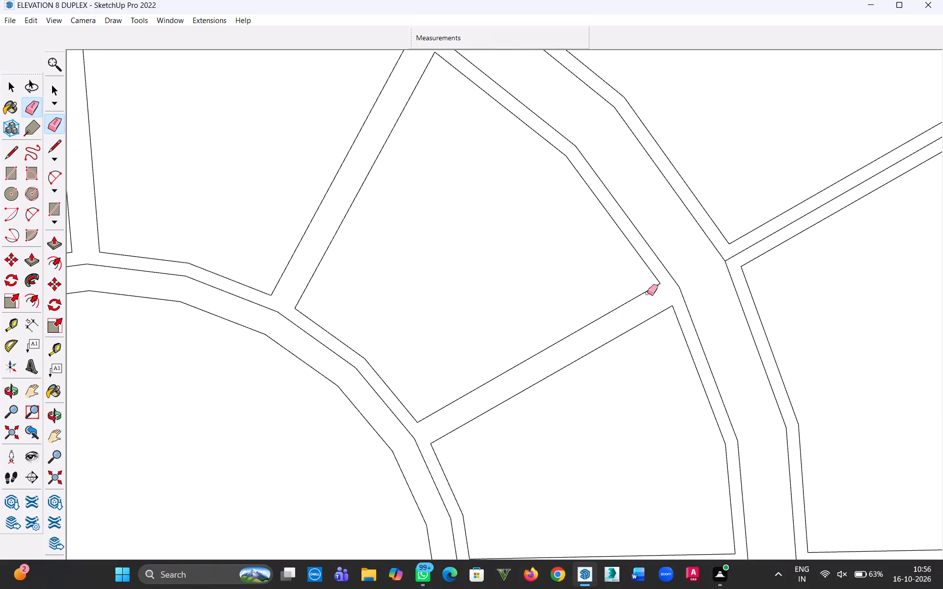
Erase the centre line inside the outer ring's lower-right radial bar.
{"action": "left_click_drag", "start_coordinate": [768, 235], "coordinate": [770, 244]}
{"action": "scroll", "coordinate": [749, 308], "scroll_direction": "down", "scroll_amount": 17}
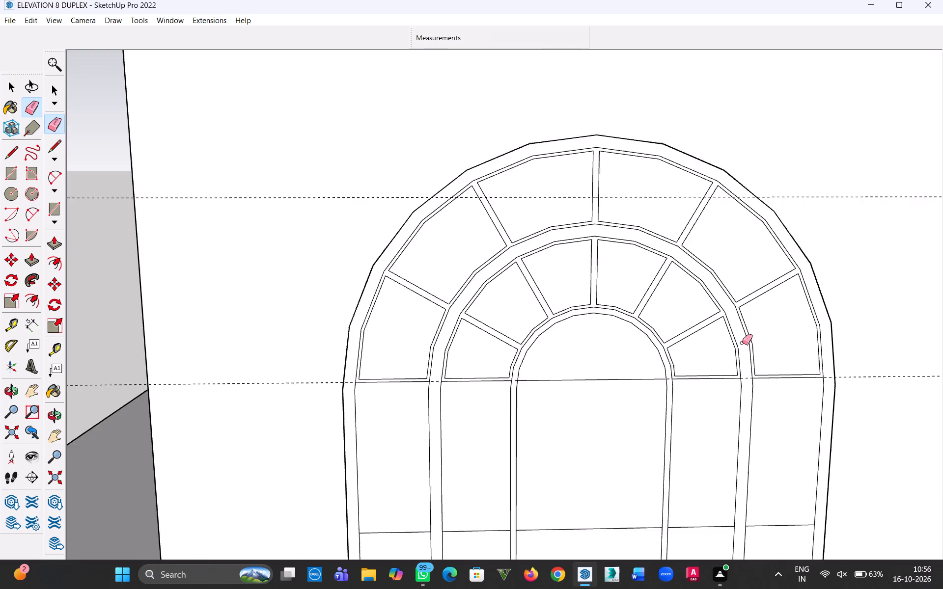
{"action": "scroll", "coordinate": [742, 343], "scroll_direction": "down", "scroll_amount": 2}
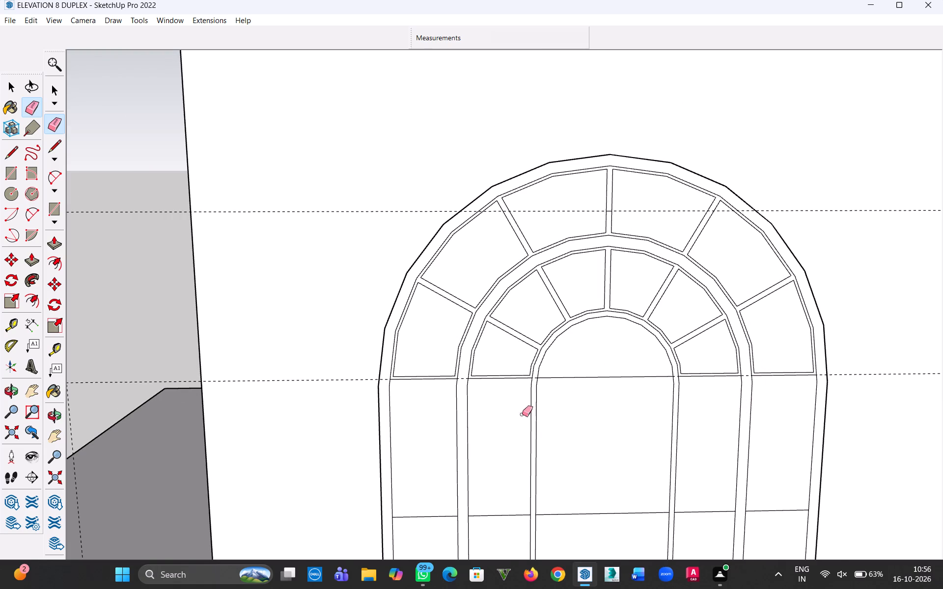
Copy all segments of the three horizontal divider lines below the arch 1.5" downward.
{"action": "left_click", "coordinate": [12, 83]}
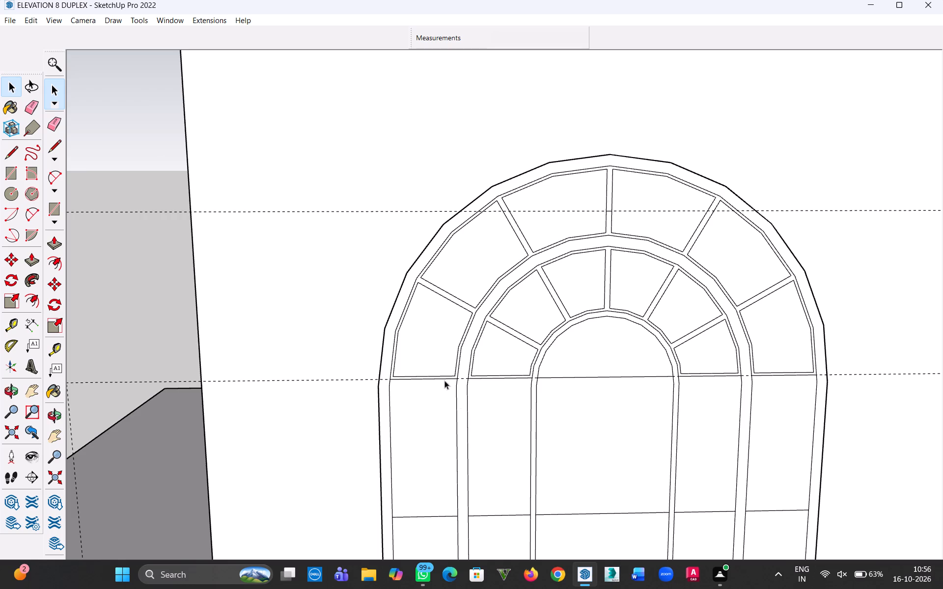
{"action": "scroll", "coordinate": [469, 427], "scroll_direction": "down", "scroll_amount": 3}
{"action": "scroll", "coordinate": [540, 457], "scroll_direction": "up", "scroll_amount": 4}
{"action": "key", "text": "h"}
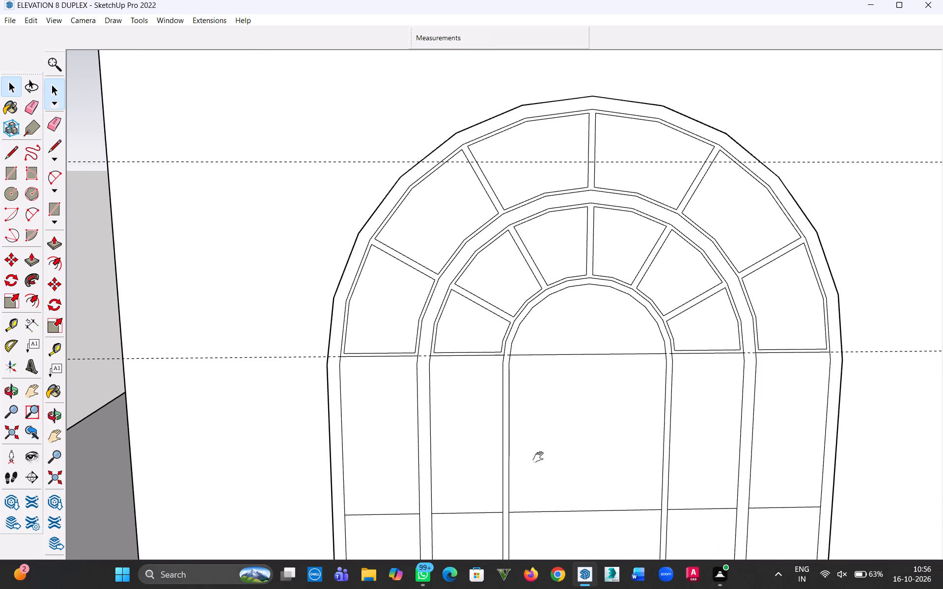
{"action": "left_click_drag", "start_coordinate": [563, 461], "coordinate": [515, 252]}
{"action": "scroll", "coordinate": [527, 371], "scroll_direction": "down", "scroll_amount": 1}
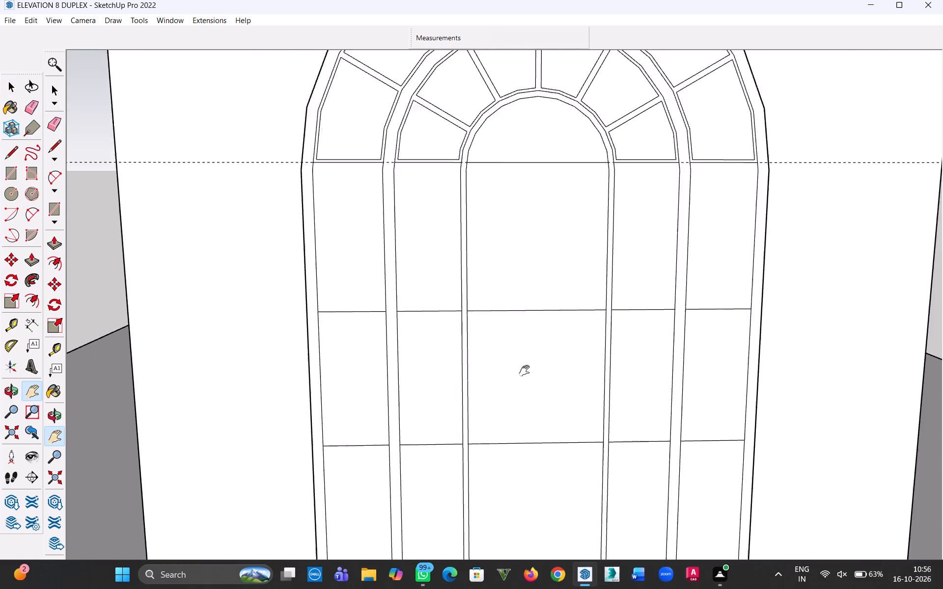
{"action": "scroll", "coordinate": [527, 371], "scroll_direction": "down", "scroll_amount": 5}
{"action": "left_click", "coordinate": [15, 88]}
{"action": "scroll", "coordinate": [439, 326], "scroll_direction": "up", "scroll_amount": 3}
{"action": "left_click", "coordinate": [410, 337], "text": "ctrl"}
{"action": "left_click", "coordinate": [466, 337], "text": "ctrl"}
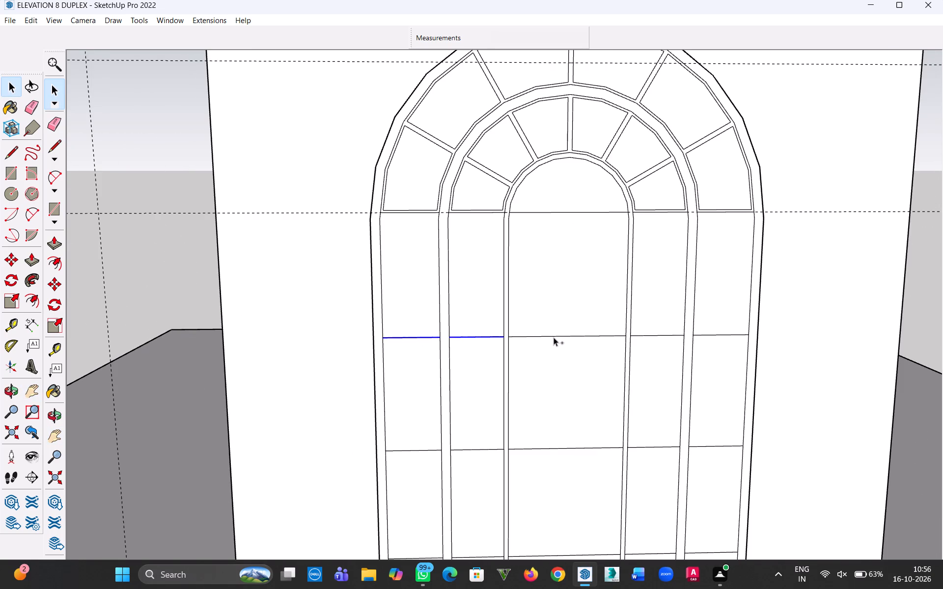
{"action": "left_click", "coordinate": [554, 337], "text": "ctrl"}
{"action": "left_click", "coordinate": [656, 337], "text": "ctrl"}
{"action": "left_click", "coordinate": [714, 335], "text": "ctrl"}
{"action": "scroll", "coordinate": [575, 401], "scroll_direction": "down", "scroll_amount": 6}
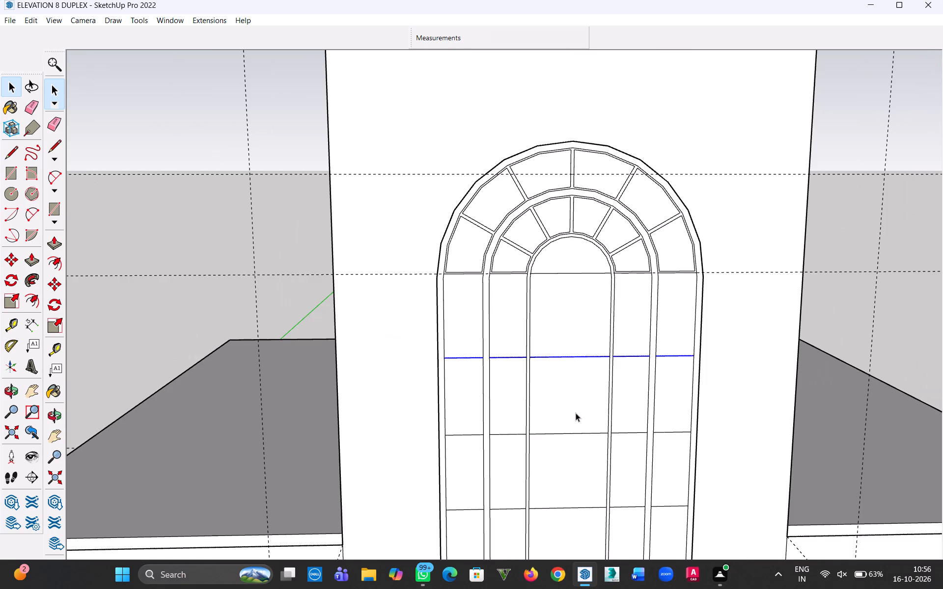
{"action": "left_click", "coordinate": [481, 429], "text": "ctrl"}
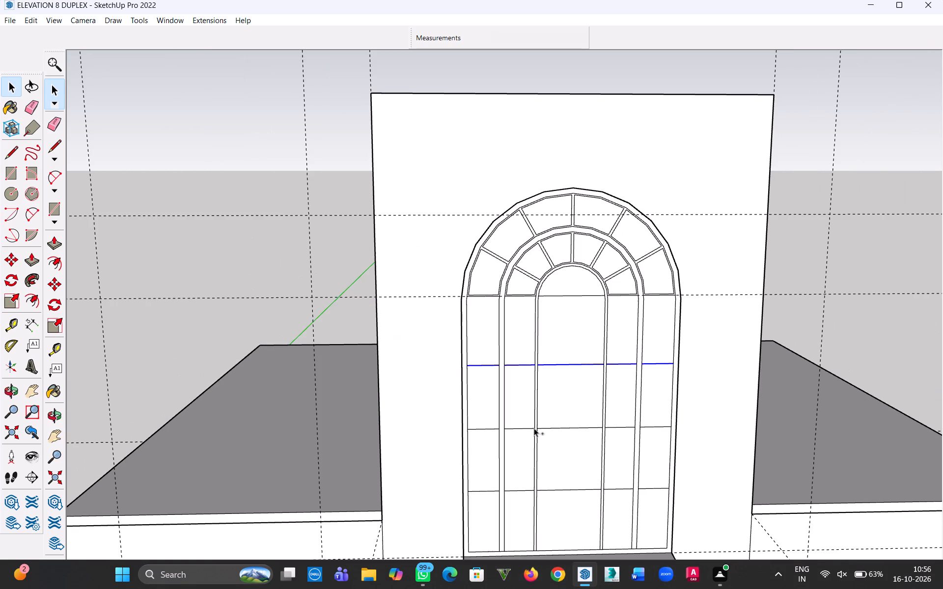
{"action": "left_click", "coordinate": [525, 428], "text": "ctrl"}
{"action": "left_click", "coordinate": [561, 428], "text": "ctrl"}
{"action": "left_click", "coordinate": [619, 428], "text": "ctrl"}
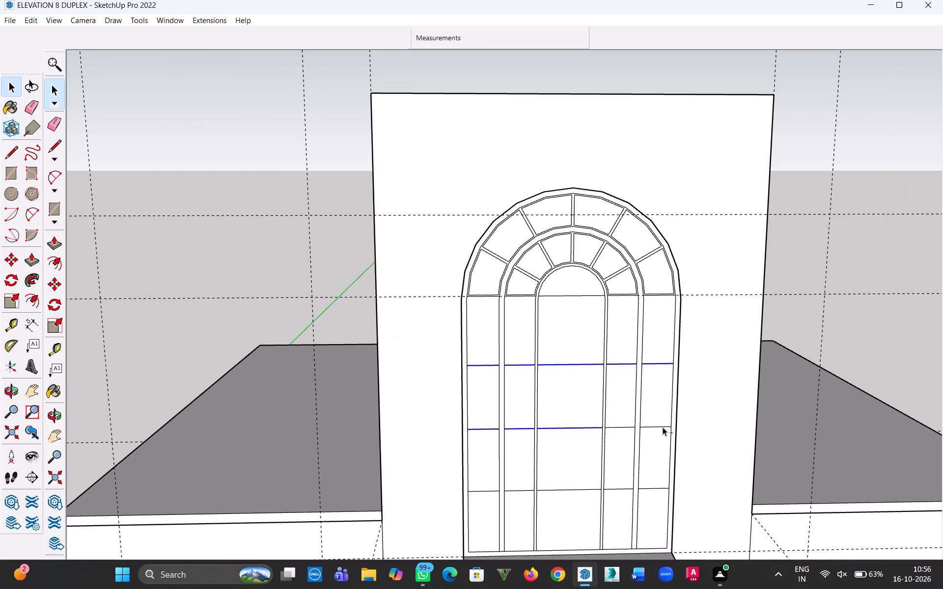
{"action": "left_click", "coordinate": [663, 427], "text": "ctrl"}
{"action": "left_click", "coordinate": [655, 488], "text": "ctrl"}
{"action": "left_click", "coordinate": [614, 491], "text": "ctrl"}
{"action": "left_click", "coordinate": [580, 489], "text": "ctrl"}
{"action": "left_click", "coordinate": [517, 489], "text": "ctrl"}
{"action": "left_click", "coordinate": [482, 490], "text": "ctrl"}
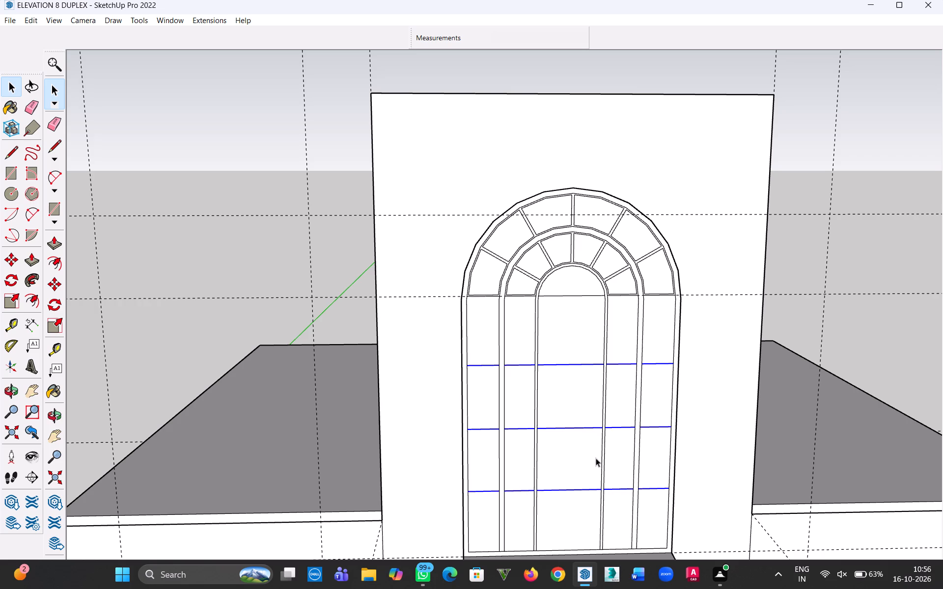
{"action": "key", "text": "m"}
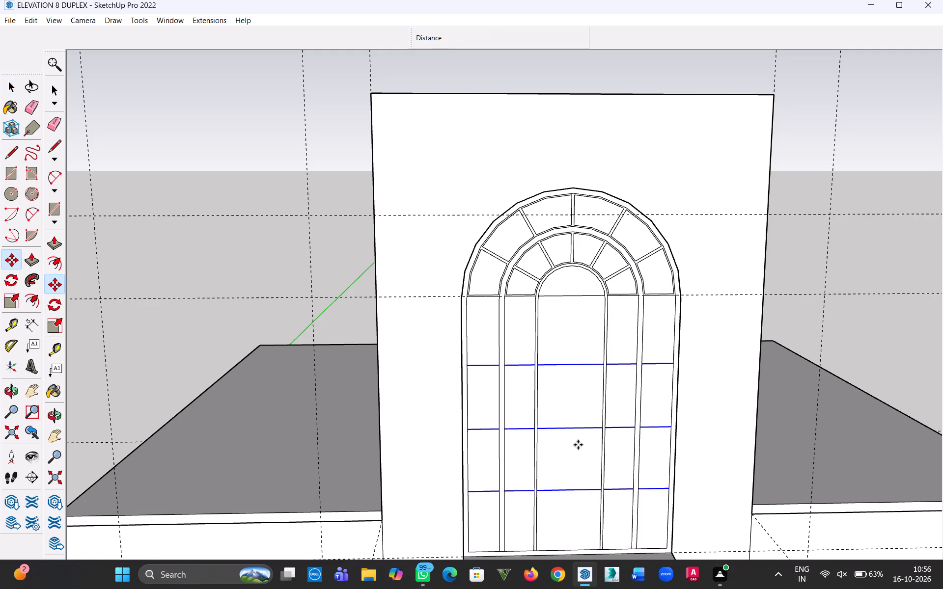
{"action": "left_click", "coordinate": [570, 428]}
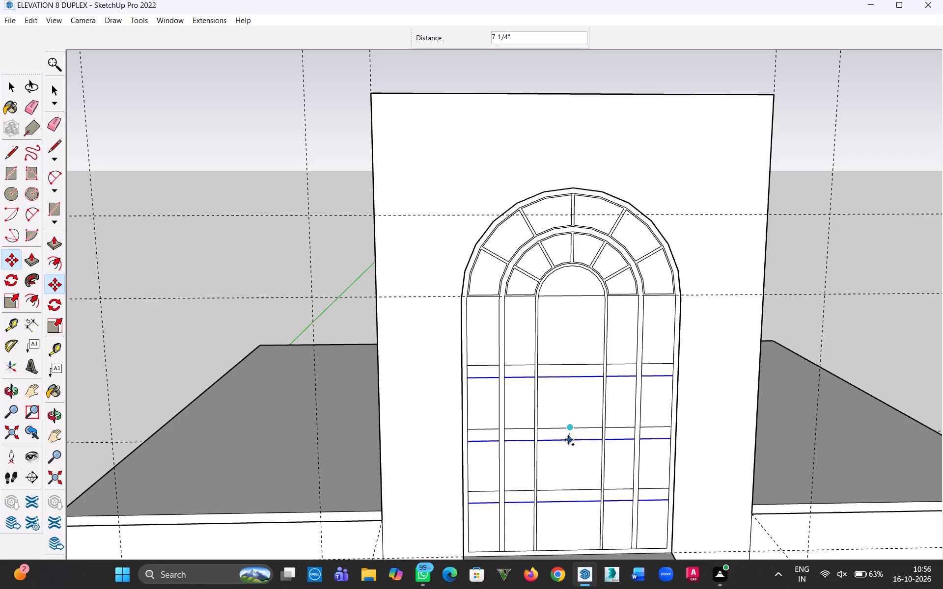
{"action": "type", "text": "1.5\""}
{"action": "key", "text": "Return"}
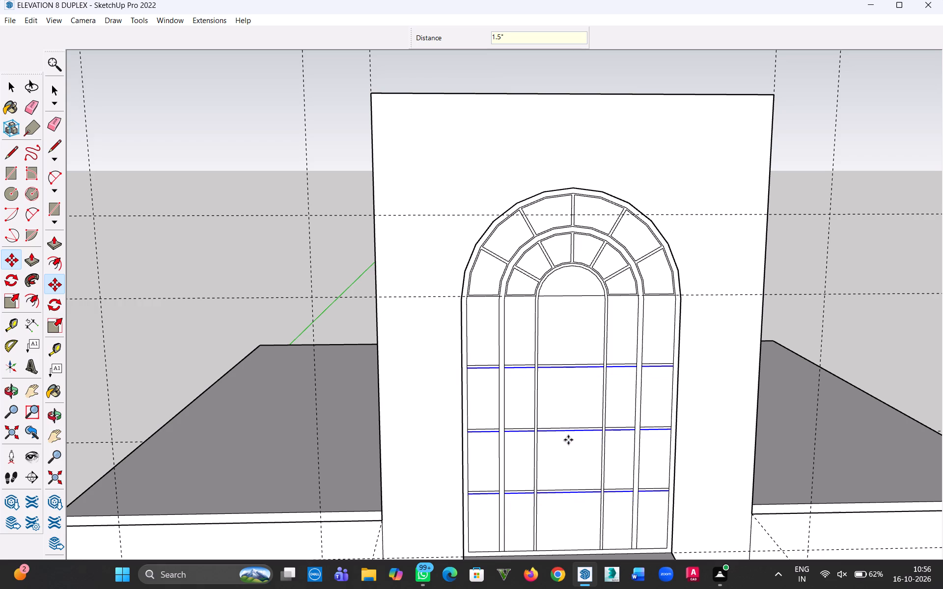
Copy the three rows of lower bar edges 3" upward to form the upper edges of the horizontal bars.
{"action": "scroll", "coordinate": [590, 412], "scroll_direction": "up", "scroll_amount": 11}
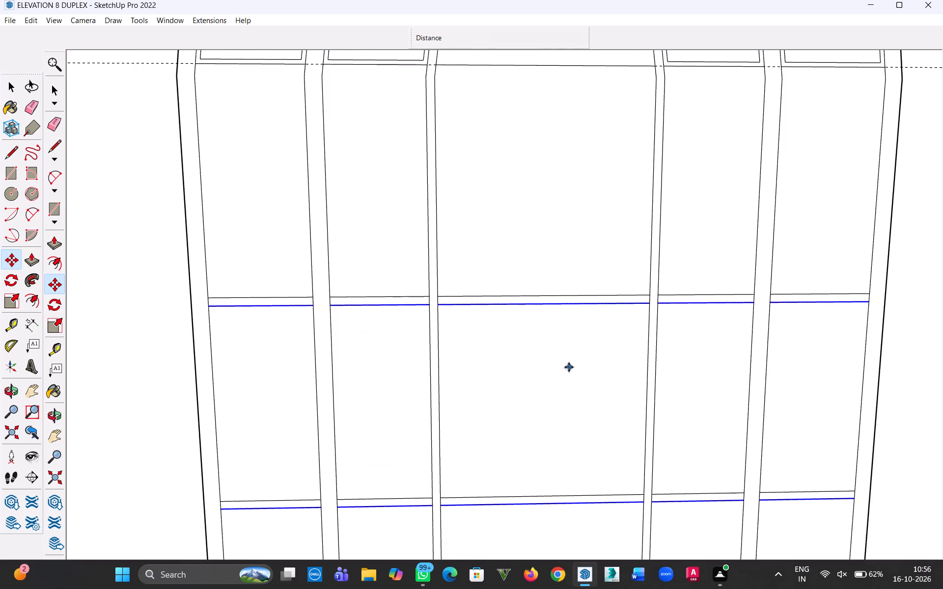
{"action": "key", "text": "m"}
{"action": "left_click", "coordinate": [541, 305]}
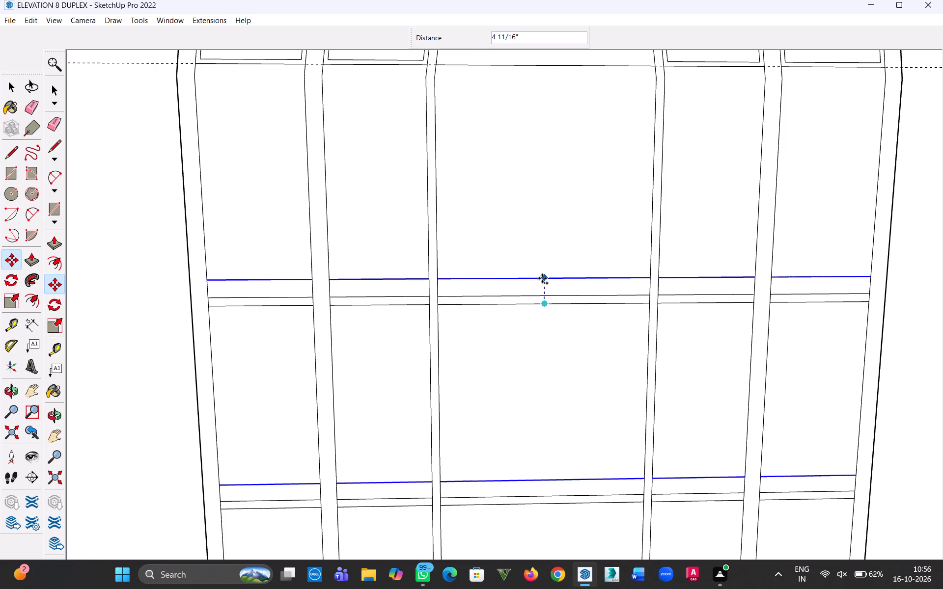
{"action": "type", "text": "3\""}
{"action": "key", "text": "Return"}
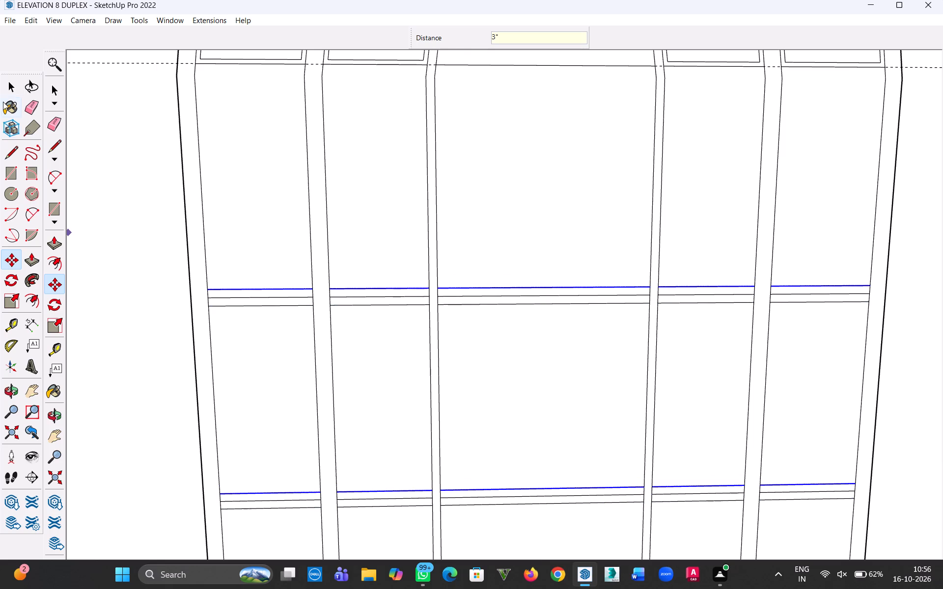
Erase the centre line and the crossing vertical line segments inside the uppermost horizontal bar.
{"action": "left_click", "coordinate": [8, 88]}
{"action": "left_click", "coordinate": [28, 107]}
{"action": "left_click", "coordinate": [246, 298]}
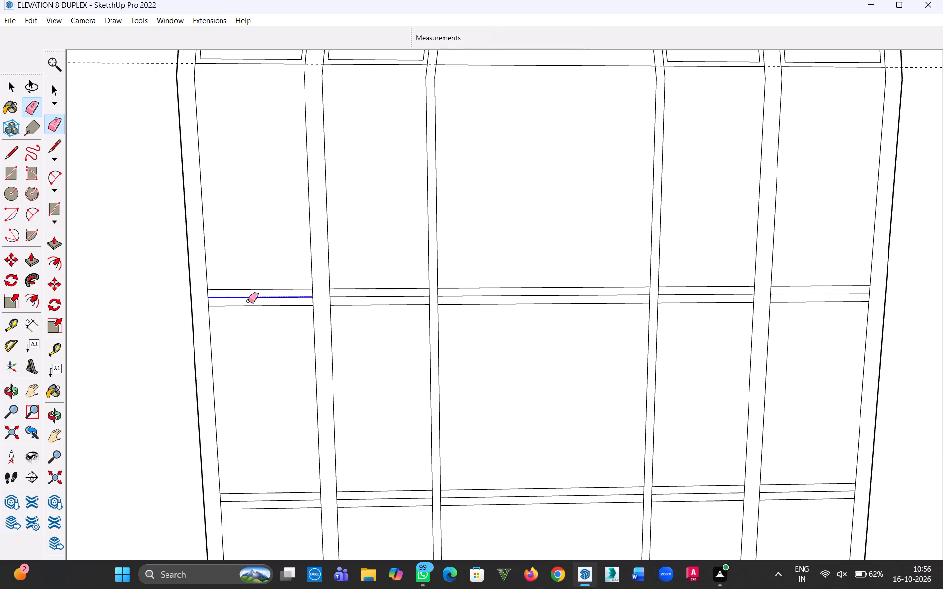
{"action": "left_click", "coordinate": [351, 298]}
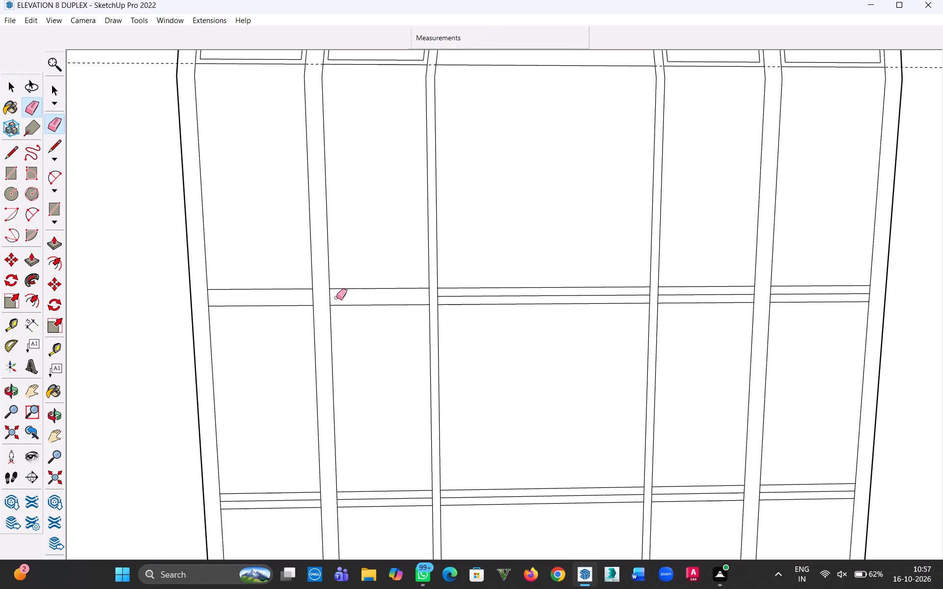
{"action": "left_click_drag", "start_coordinate": [336, 298], "coordinate": [304, 300]}
{"action": "left_click_drag", "start_coordinate": [482, 296], "coordinate": [412, 297]}
{"action": "left_click_drag", "start_coordinate": [663, 295], "coordinate": [632, 296]}
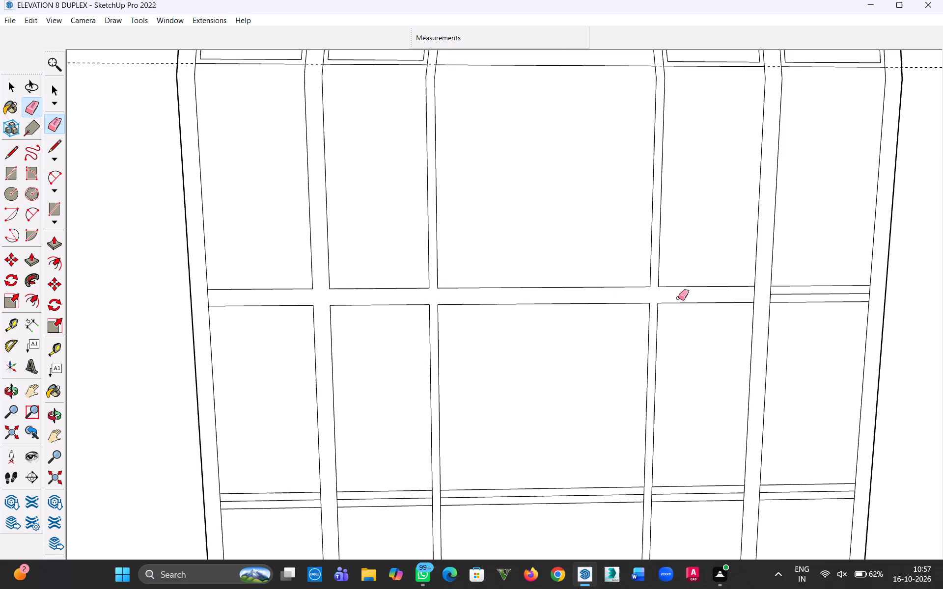
{"action": "left_click_drag", "start_coordinate": [784, 294], "coordinate": [739, 295]}
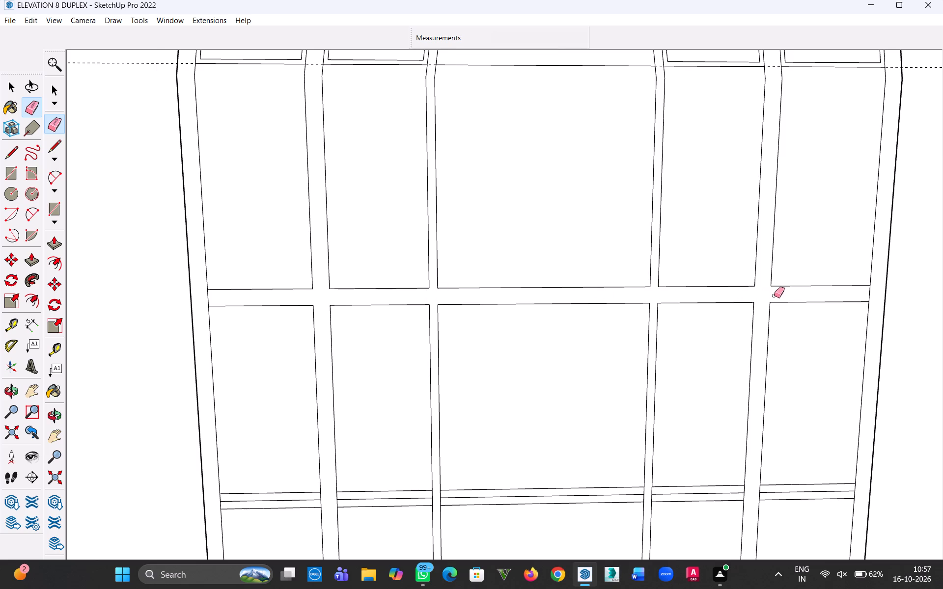
Erase the centre line and the crossing vertical line segments inside the middle horizontal bar.
{"action": "scroll", "coordinate": [735, 318], "scroll_direction": "down", "scroll_amount": 5}
{"action": "scroll", "coordinate": [733, 472], "scroll_direction": "up", "scroll_amount": 11}
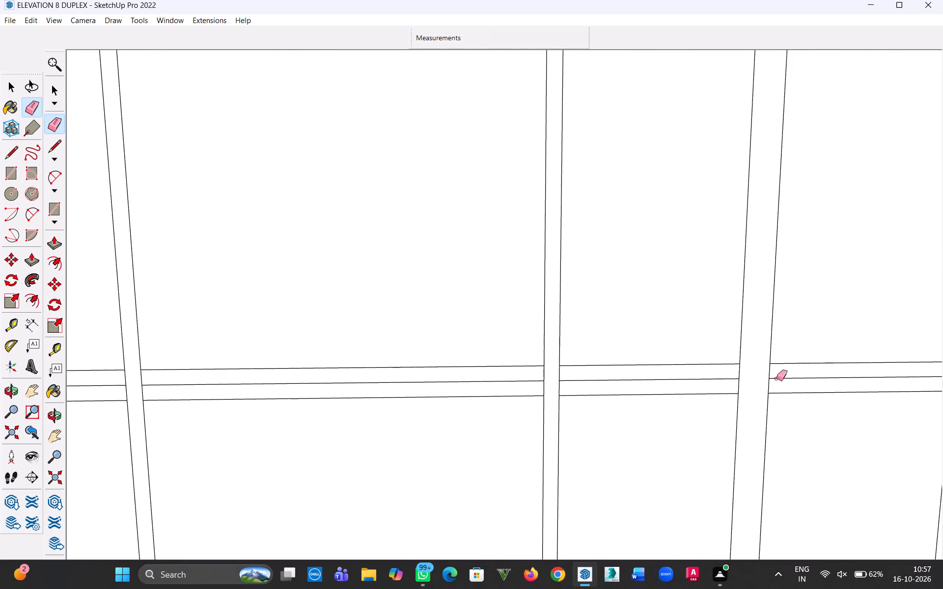
{"action": "left_click_drag", "start_coordinate": [776, 375], "coordinate": [779, 368]}
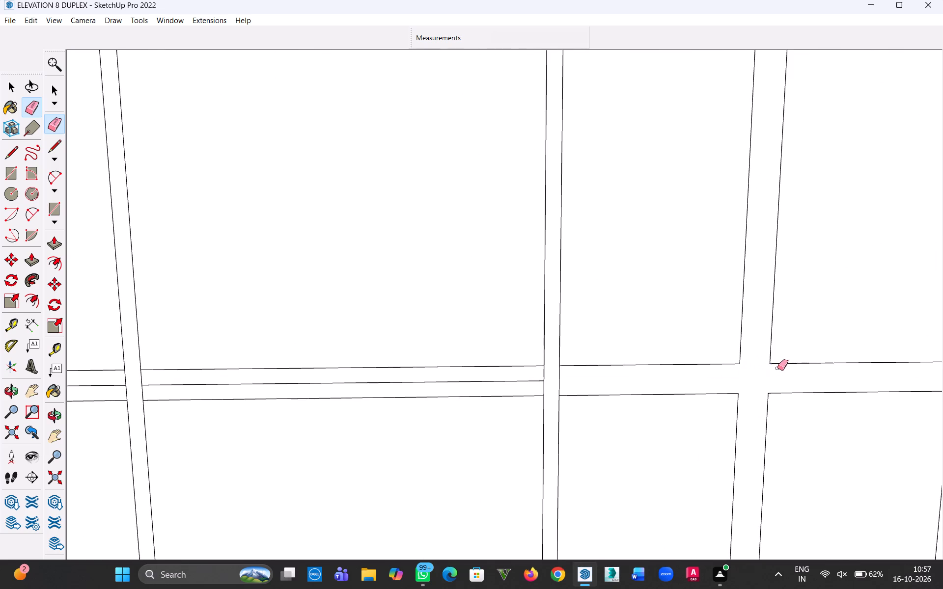
{"action": "left_click_drag", "start_coordinate": [570, 385], "coordinate": [558, 374]}
{"action": "key", "text": "h"}
{"action": "left_click_drag", "start_coordinate": [224, 400], "coordinate": [644, 409]}
{"action": "key", "text": "Escape"}
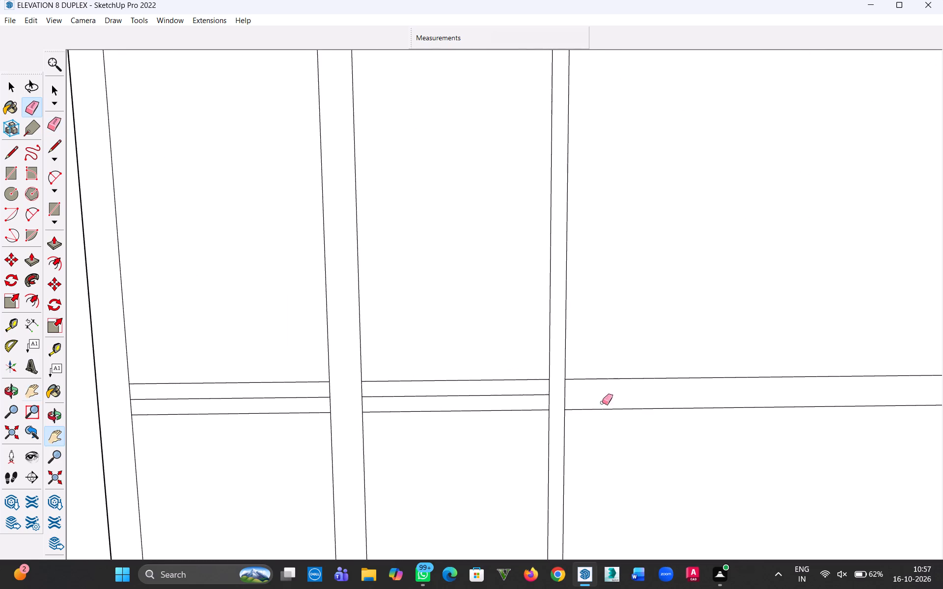
{"action": "left_click_drag", "start_coordinate": [576, 397], "coordinate": [410, 393]}
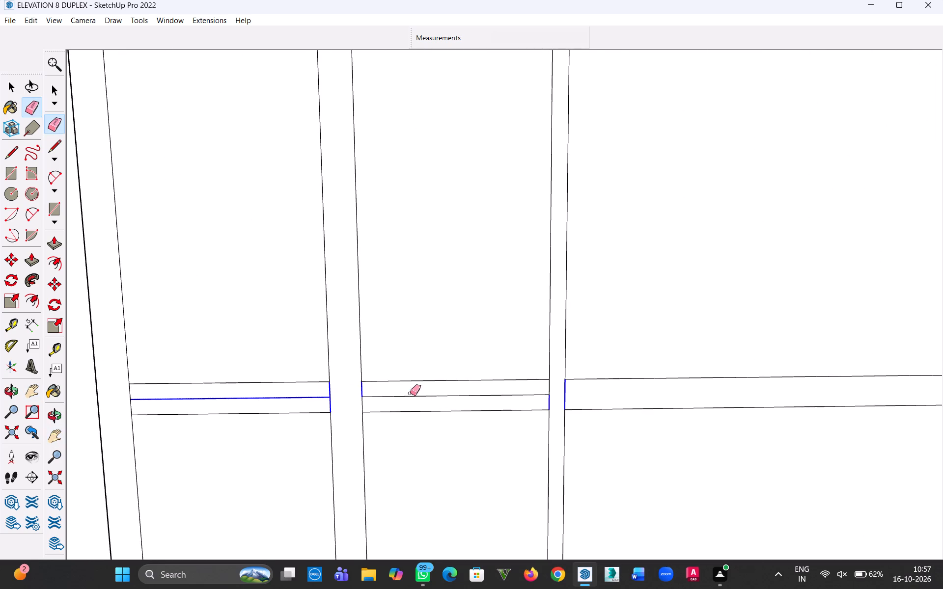
{"action": "left_click_drag", "start_coordinate": [410, 393], "coordinate": [571, 395]}
{"action": "left_click_drag", "start_coordinate": [374, 406], "coordinate": [350, 405]}
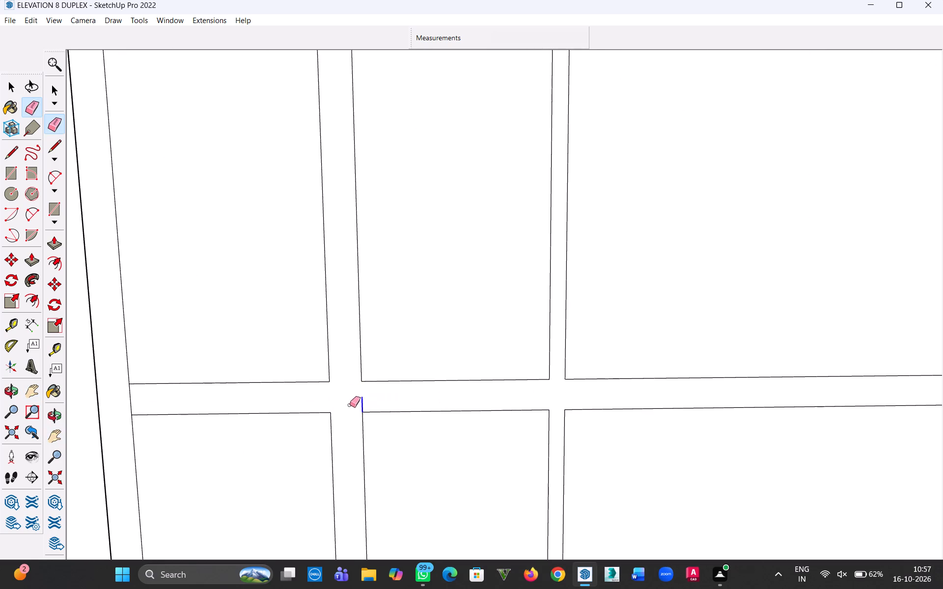
{"action": "left_click_drag", "start_coordinate": [350, 405], "coordinate": [349, 405]}
Erase the centre line and the crossing vertical line segments inside the lowest horizontal bar.
{"action": "scroll", "coordinate": [553, 427], "scroll_direction": "down", "scroll_amount": 12}
{"action": "key", "text": "h"}
{"action": "left_click_drag", "start_coordinate": [643, 470], "coordinate": [605, 214]}
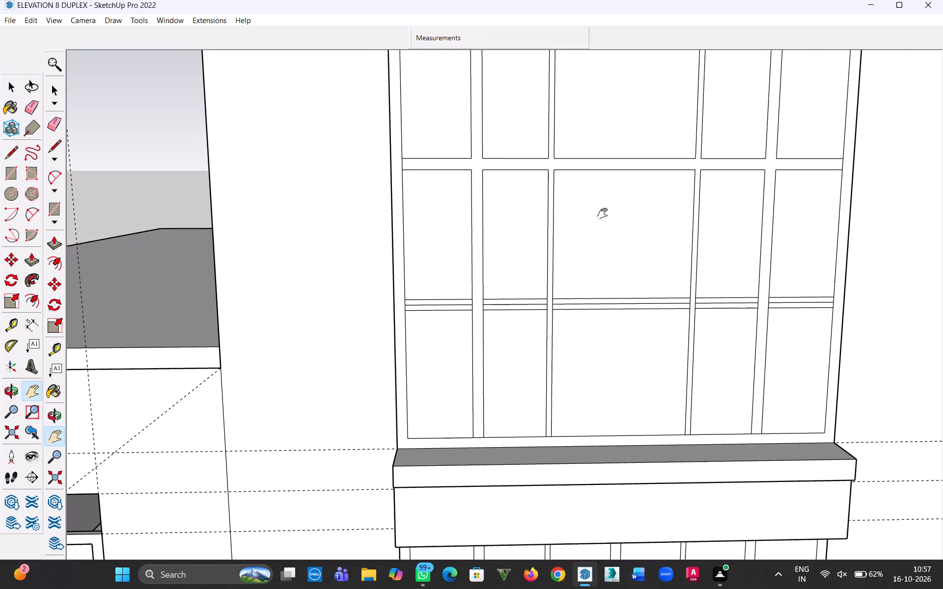
{"action": "left_click_drag", "start_coordinate": [605, 214], "coordinate": [605, 211]}
{"action": "key", "text": "Escape"}
{"action": "scroll", "coordinate": [432, 311], "scroll_direction": "up", "scroll_amount": 10}
{"action": "left_click", "coordinate": [548, 257]}
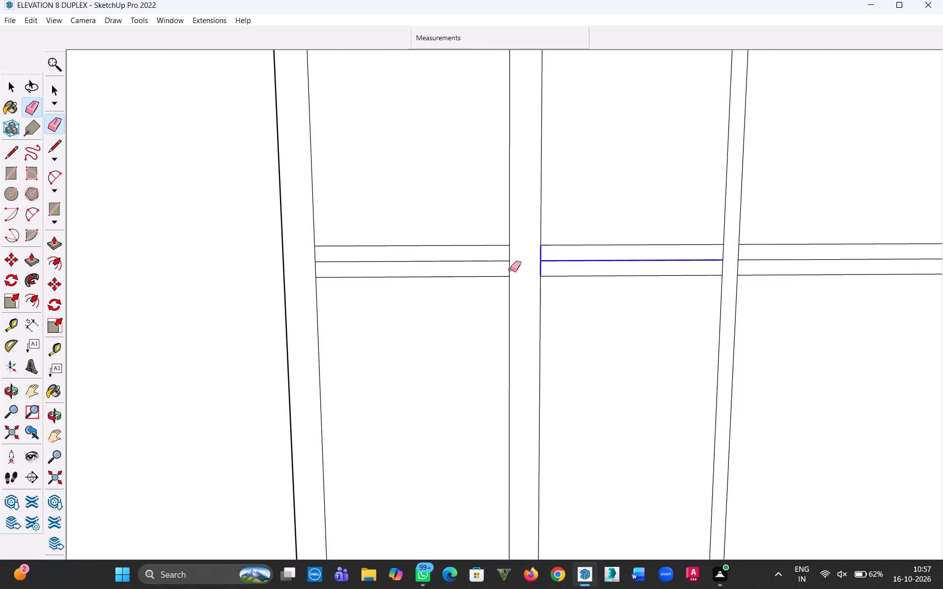
{"action": "left_click_drag", "start_coordinate": [758, 264], "coordinate": [754, 264]}
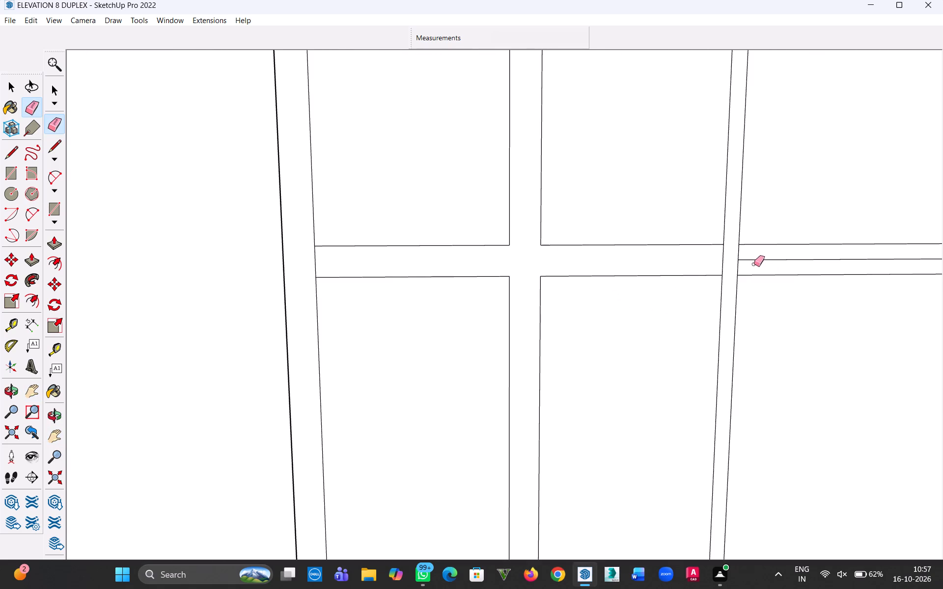
{"action": "left_click_drag", "start_coordinate": [754, 264], "coordinate": [761, 257]}
{"action": "scroll", "coordinate": [777, 282], "scroll_direction": "down", "scroll_amount": 6}
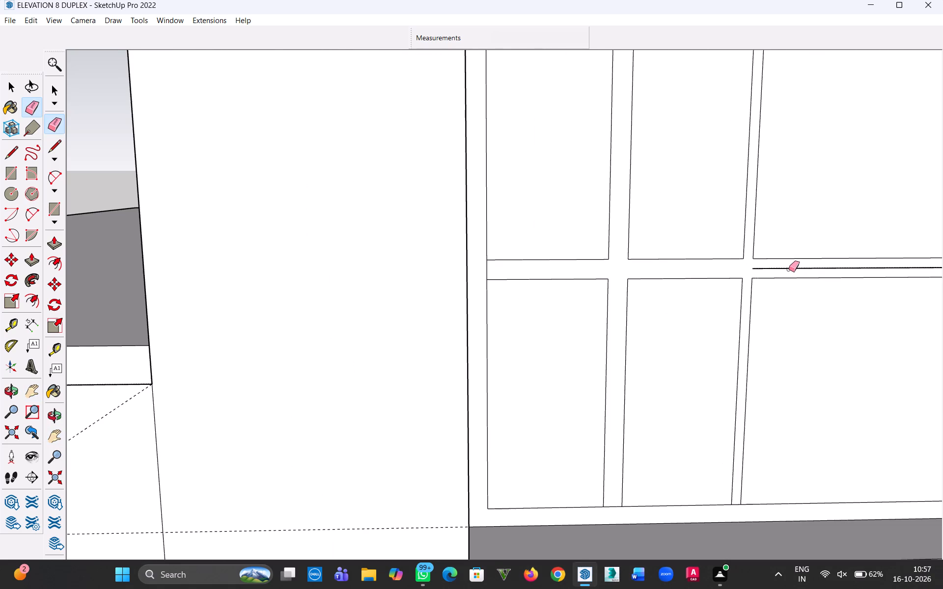
{"action": "left_click", "coordinate": [789, 269]}
{"action": "key", "text": "h"}
{"action": "left_click_drag", "start_coordinate": [780, 285], "coordinate": [209, 353]}
{"action": "key", "text": "Escape"}
{"action": "scroll", "coordinate": [443, 339], "scroll_direction": "up", "scroll_amount": 3}
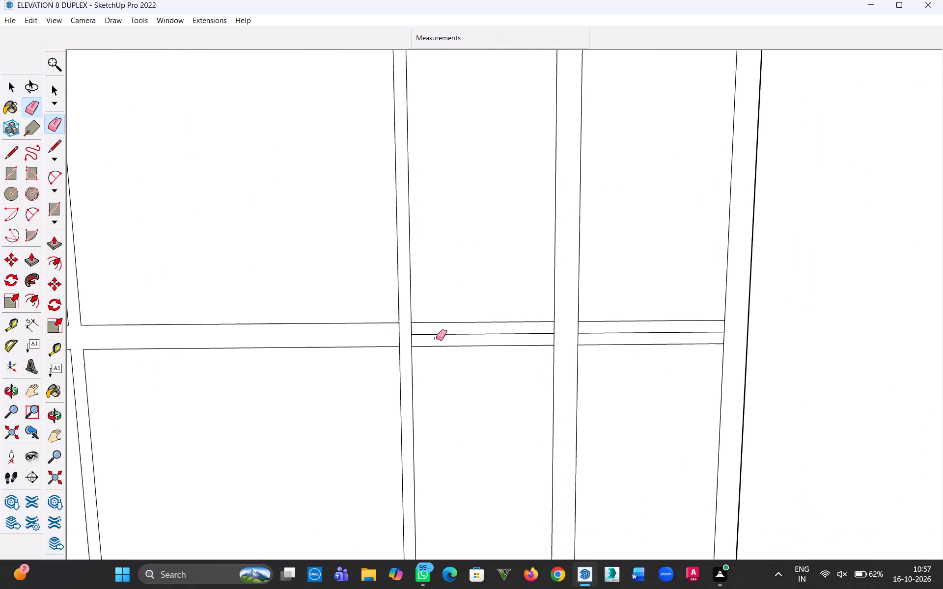
{"action": "scroll", "coordinate": [436, 338], "scroll_direction": "up", "scroll_amount": 1}
{"action": "left_click_drag", "start_coordinate": [417, 334], "coordinate": [440, 335]}
{"action": "left_click_drag", "start_coordinate": [600, 334], "coordinate": [536, 335]}
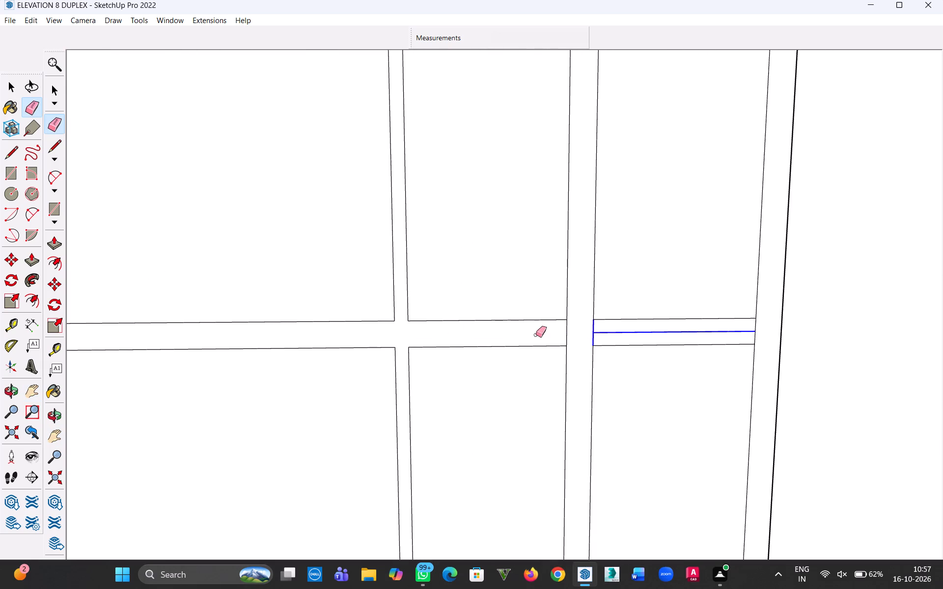
{"action": "left_click_drag", "start_coordinate": [536, 335], "coordinate": [524, 335]}
{"action": "left_click_drag", "start_coordinate": [547, 336], "coordinate": [587, 333]}
Erase the short lines separating the first three vertical bars, counted from the left, from the bottom frame.
{"action": "scroll", "coordinate": [524, 355], "scroll_direction": "down", "scroll_amount": 12}
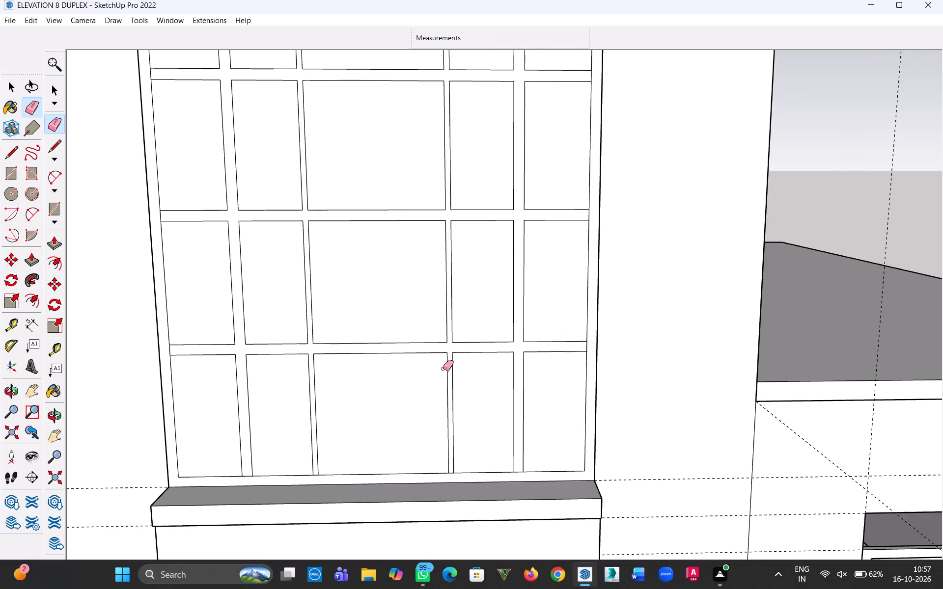
{"action": "scroll", "coordinate": [271, 479], "scroll_direction": "up", "scroll_amount": 11}
{"action": "left_click_drag", "start_coordinate": [268, 431], "coordinate": [267, 461]}
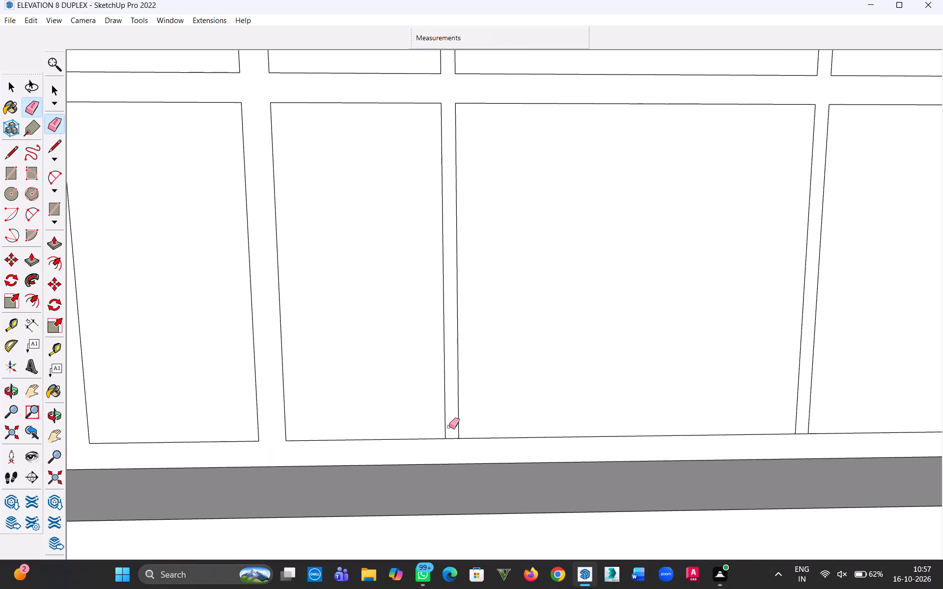
{"action": "left_click_drag", "start_coordinate": [448, 431], "coordinate": [448, 450]}
{"action": "left_click_drag", "start_coordinate": [798, 430], "coordinate": [803, 454]}
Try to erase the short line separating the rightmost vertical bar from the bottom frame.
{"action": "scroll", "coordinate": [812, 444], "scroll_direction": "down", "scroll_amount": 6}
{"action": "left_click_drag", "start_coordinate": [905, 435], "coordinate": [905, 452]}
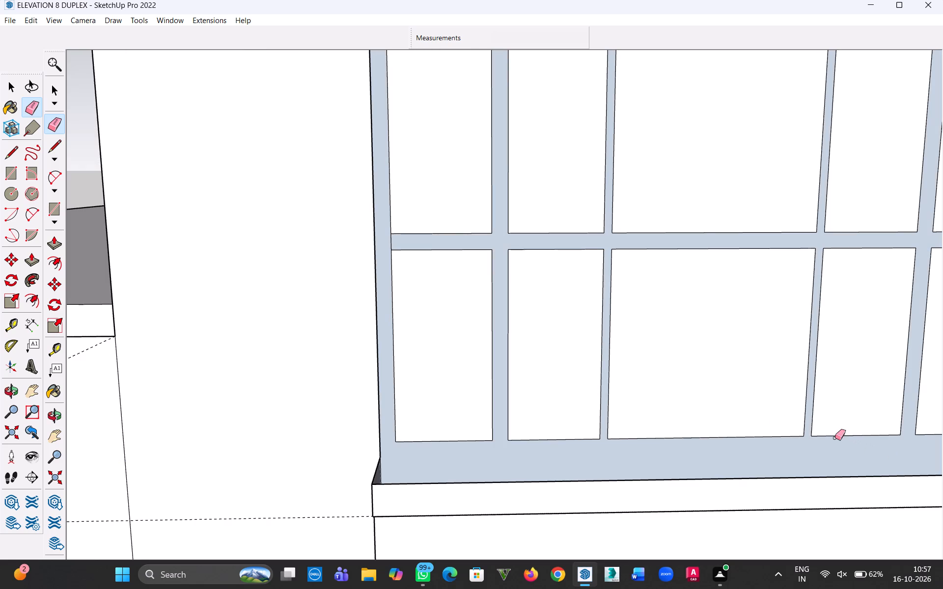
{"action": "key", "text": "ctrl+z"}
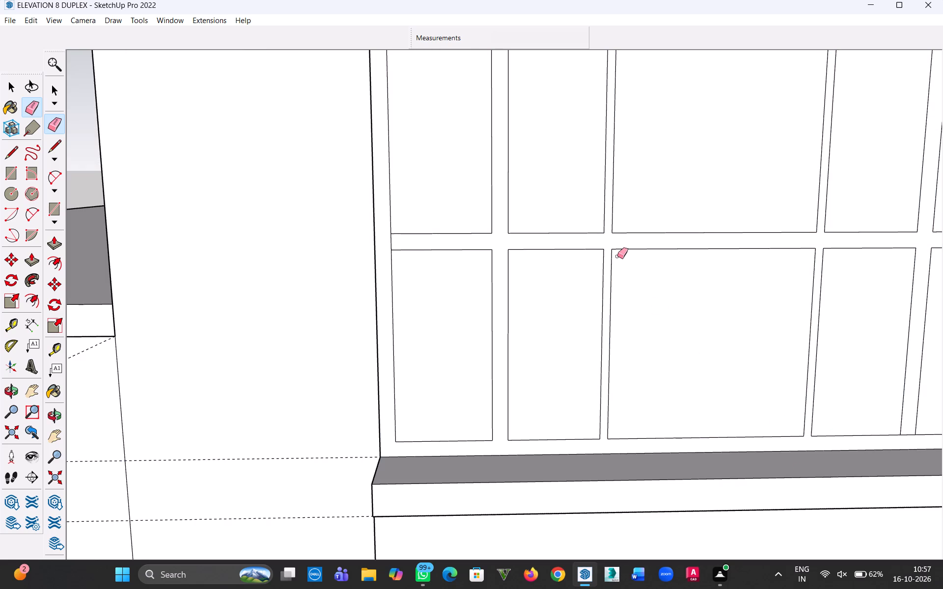
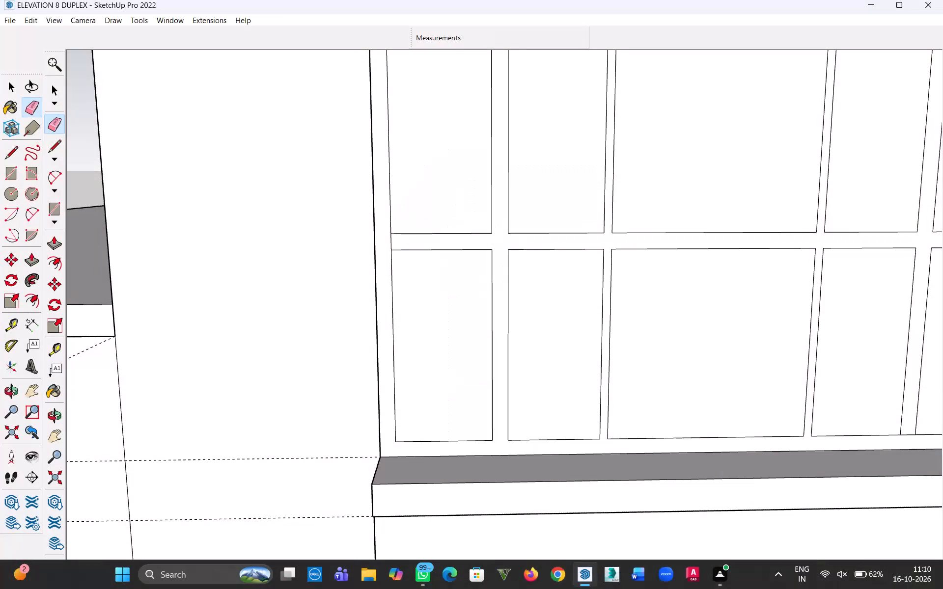
Examine the duplex's whole front elevation, from the window grid details out to the central arched tower and both side wings.
{"action": "scroll", "coordinate": [568, 0], "scroll_direction": "down", "scroll_amount": 9}
{"action": "scroll", "coordinate": [605, 0], "scroll_direction": "up", "scroll_amount": 4}
{"action": "scroll", "coordinate": [613, 0], "scroll_direction": "down", "scroll_amount": 5}
{"action": "scroll", "coordinate": [612, 0], "scroll_direction": "up", "scroll_amount": 5}
{"action": "scroll", "coordinate": [612, 0], "scroll_direction": "down", "scroll_amount": 4}
{"action": "scroll", "coordinate": [610, 0], "scroll_direction": "up", "scroll_amount": 3}
{"action": "scroll", "coordinate": [533, 287], "scroll_direction": "down", "scroll_amount": 10}
{"action": "scroll", "coordinate": [532, 255], "scroll_direction": "up", "scroll_amount": 1}
{"action": "scroll", "coordinate": [532, 255], "scroll_direction": "down", "scroll_amount": 5}
{"action": "scroll", "coordinate": [528, 253], "scroll_direction": "up", "scroll_amount": 5}
{"action": "scroll", "coordinate": [527, 252], "scroll_direction": "down", "scroll_amount": 4}
{"action": "scroll", "coordinate": [526, 250], "scroll_direction": "up", "scroll_amount": 4}
{"action": "scroll", "coordinate": [526, 250], "scroll_direction": "down", "scroll_amount": 4}
{"action": "scroll", "coordinate": [526, 250], "scroll_direction": "up", "scroll_amount": 3}
{"action": "scroll", "coordinate": [526, 250], "scroll_direction": "down", "scroll_amount": 16}
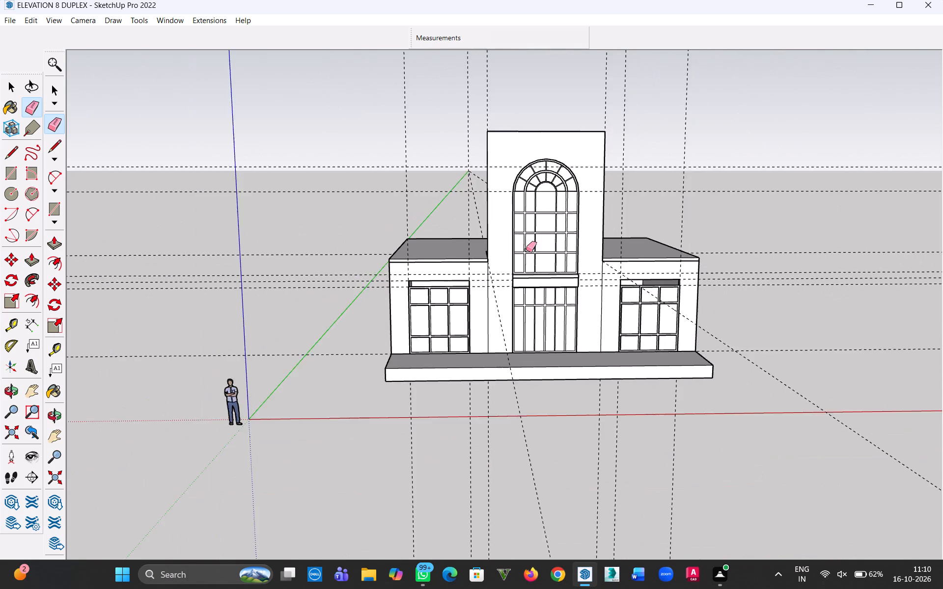
{"action": "scroll", "coordinate": [526, 250], "scroll_direction": "up", "scroll_amount": 2}
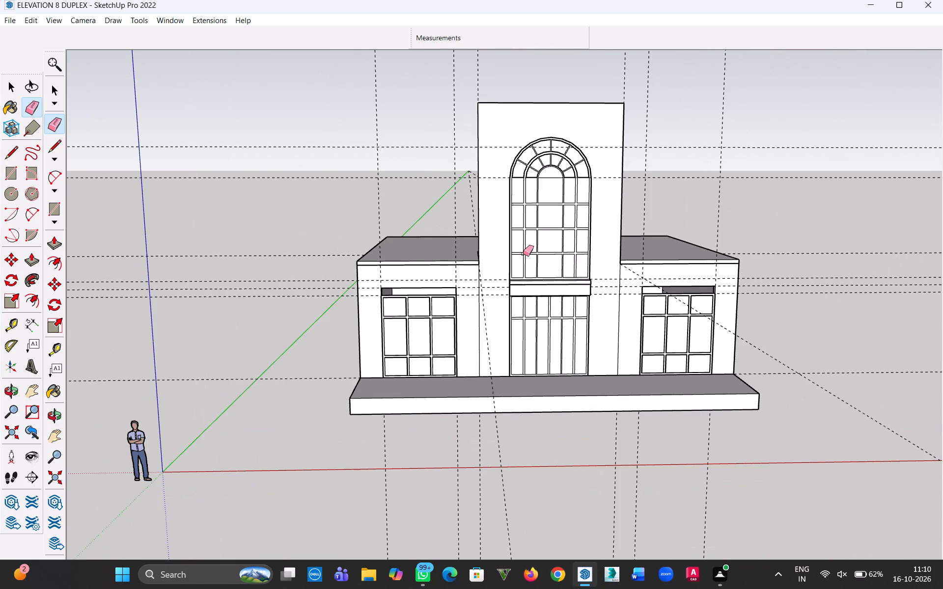
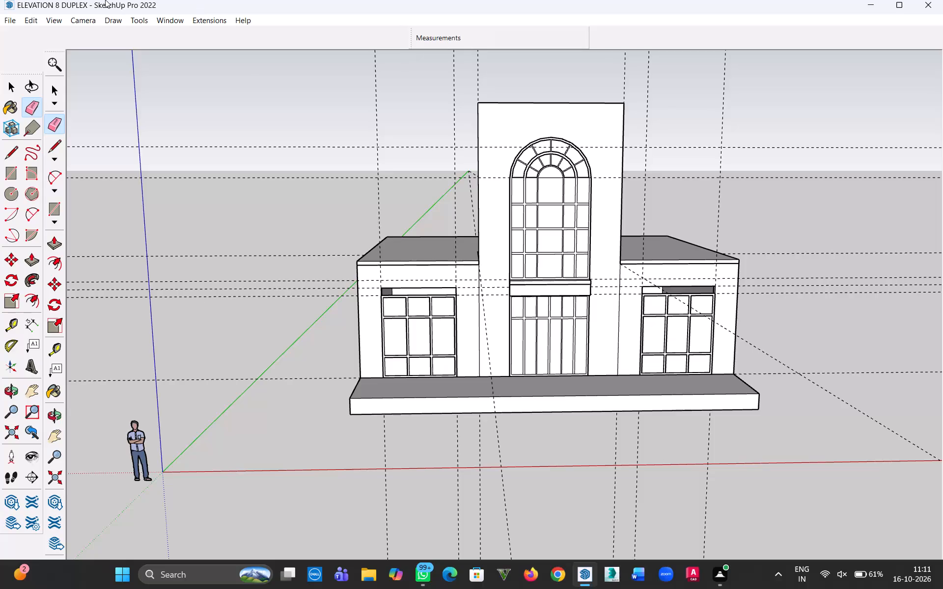
Offset the outer frame edge of the tower's arched window outward by 8".
{"action": "middle_click_drag", "start_coordinate": [653, 318], "coordinate": [654, 323]}
{"action": "middle_click_drag", "start_coordinate": [654, 323], "coordinate": [669, 451]}
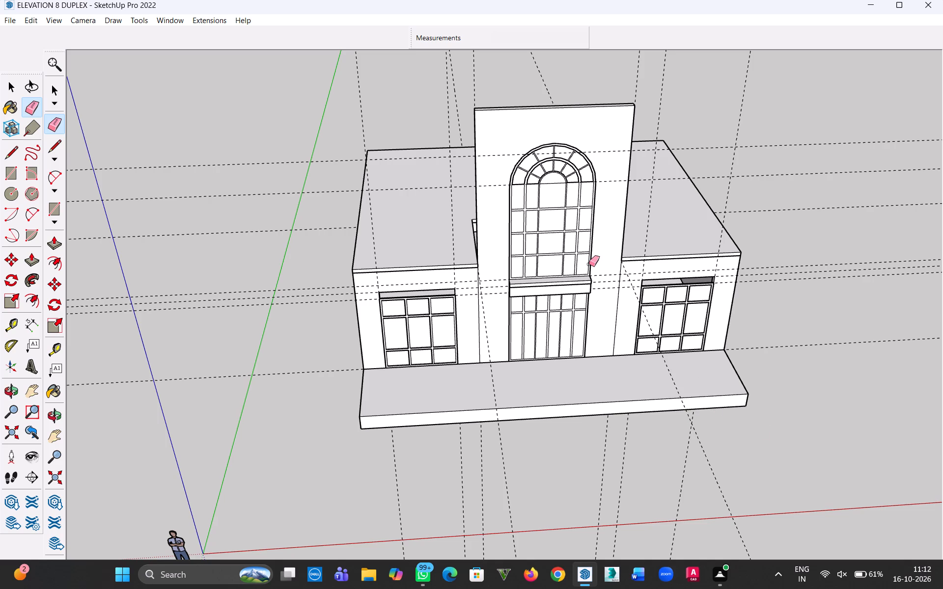
{"action": "scroll", "coordinate": [544, 206], "scroll_direction": "up", "scroll_amount": 3}
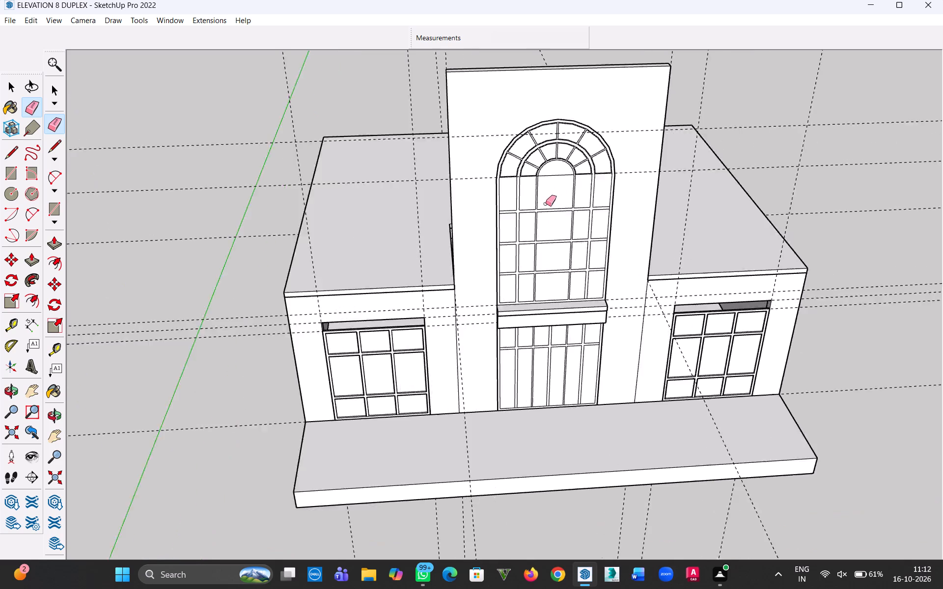
{"action": "scroll", "coordinate": [546, 204], "scroll_direction": "up", "scroll_amount": 3}
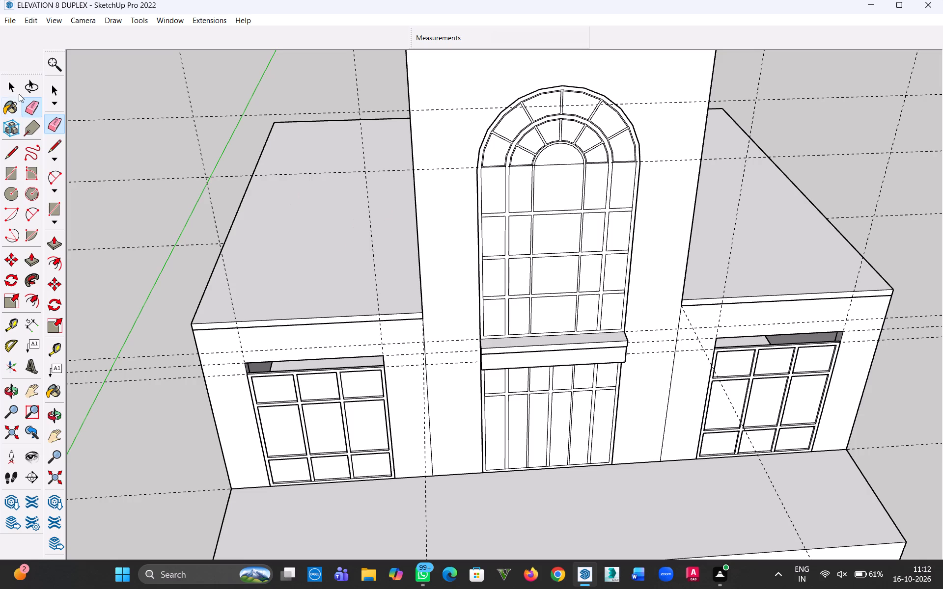
{"action": "left_click", "coordinate": [7, 86]}
{"action": "left_click", "coordinate": [29, 295]}
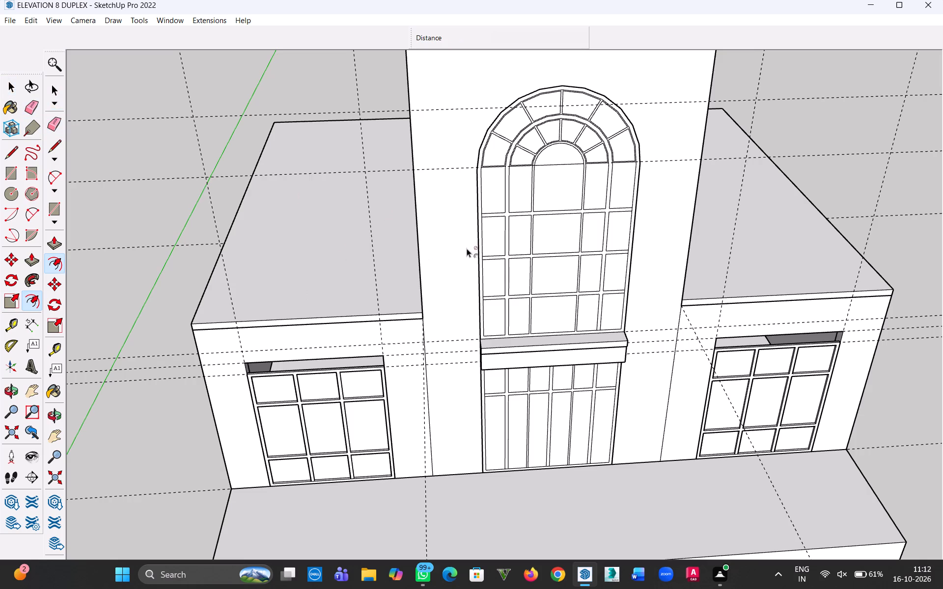
{"action": "scroll", "coordinate": [477, 251], "scroll_direction": "up", "scroll_amount": 11}
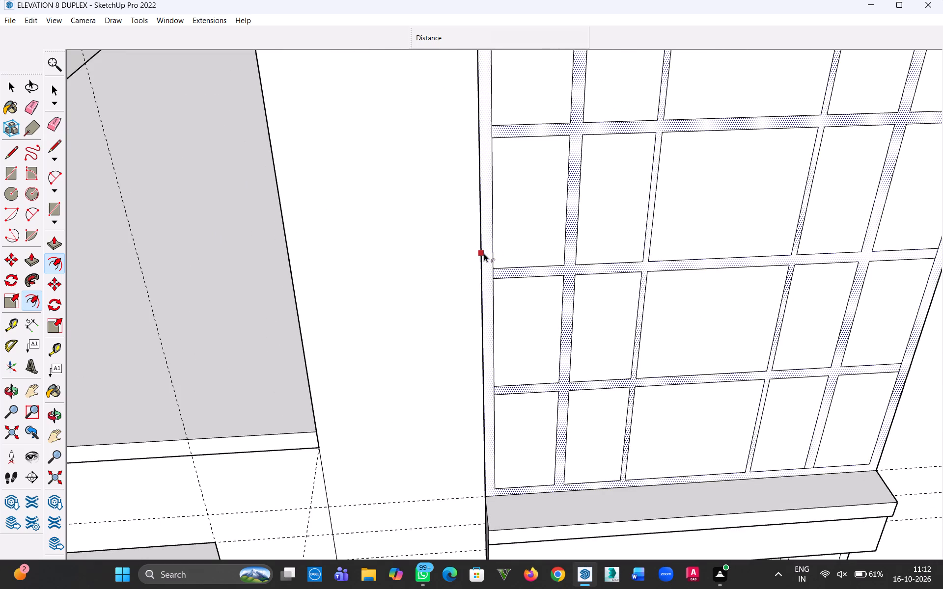
{"action": "left_click", "coordinate": [484, 253]}
{"action": "scroll", "coordinate": [455, 256], "scroll_direction": "down", "scroll_amount": 9}
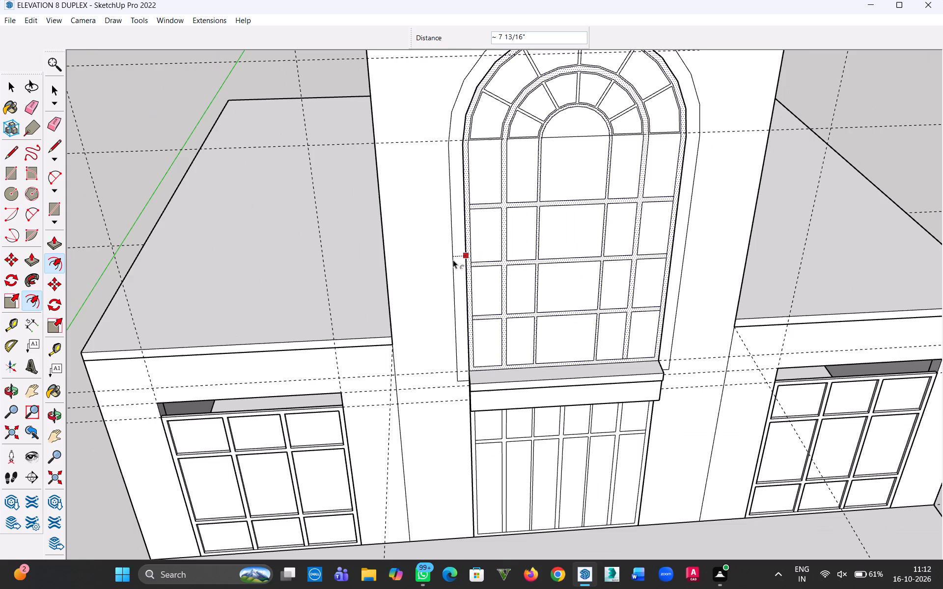
{"action": "scroll", "coordinate": [453, 260], "scroll_direction": "down", "scroll_amount": 1}
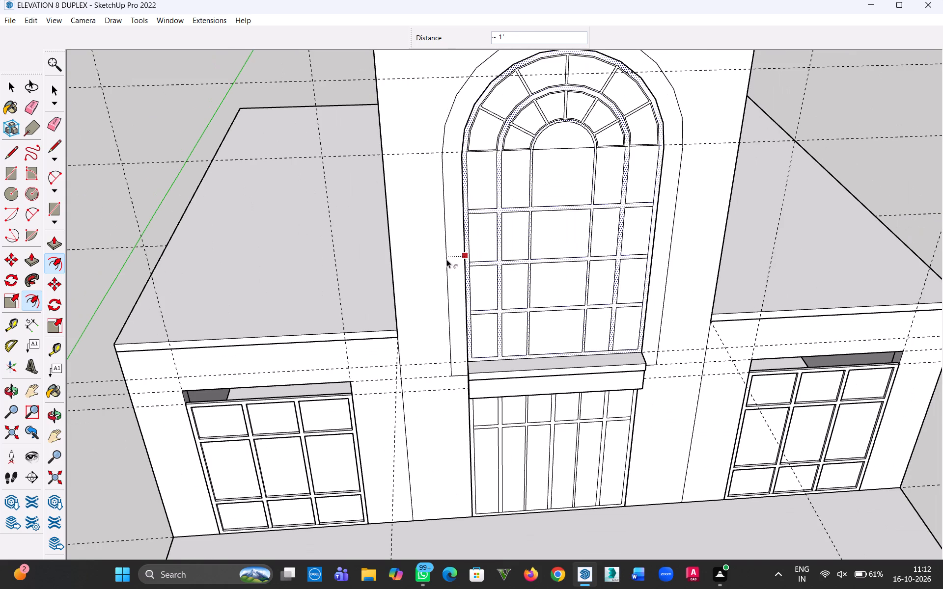
{"action": "scroll", "coordinate": [446, 259], "scroll_direction": "down", "scroll_amount": 1}
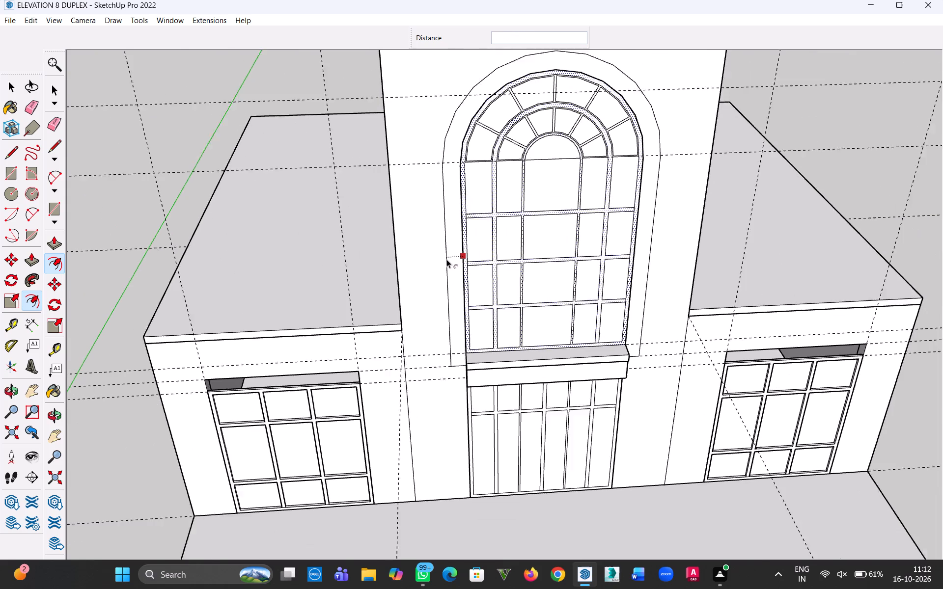
{"action": "scroll", "coordinate": [446, 259], "scroll_direction": "down", "scroll_amount": 2}
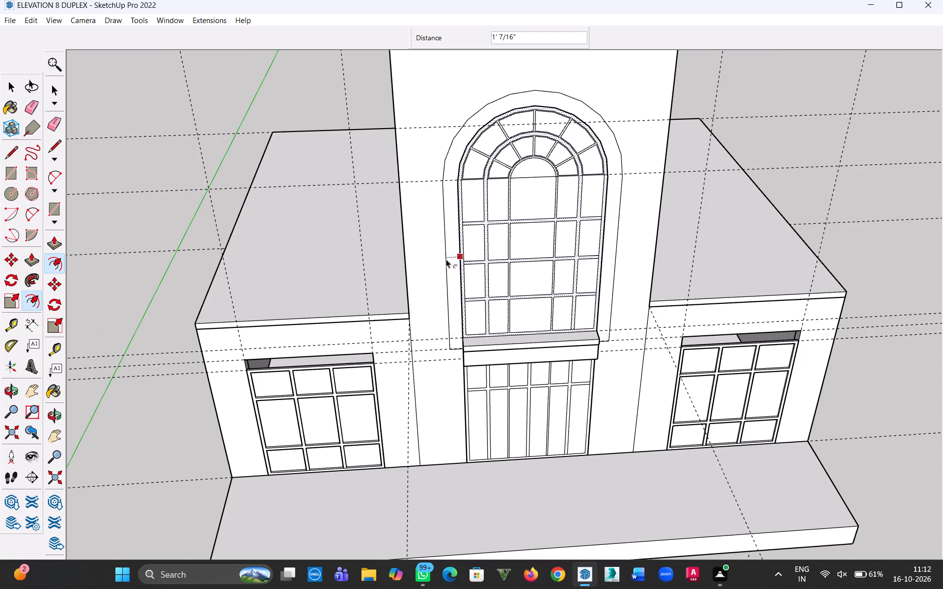
{"action": "type", "text": "8\""}
{"action": "key", "text": "Return"}
Offset the outer frame edge of the tower's lower gridded opening outward by 8".
{"action": "middle_click_drag", "start_coordinate": [550, 257], "coordinate": [578, 280]}
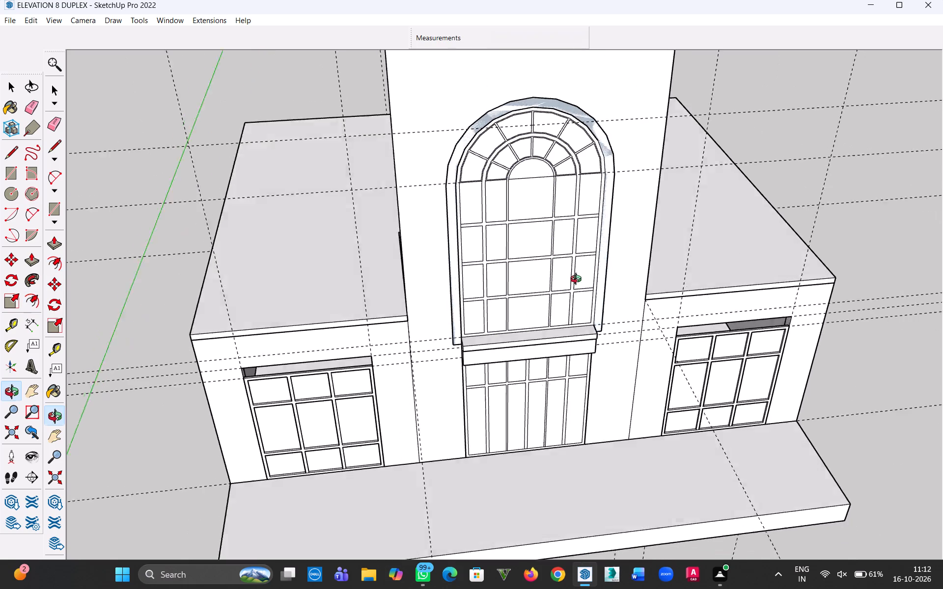
{"action": "middle_click_drag", "start_coordinate": [578, 280], "coordinate": [848, 367]}
{"action": "middle_click_drag", "start_coordinate": [472, 295], "coordinate": [714, 296]}
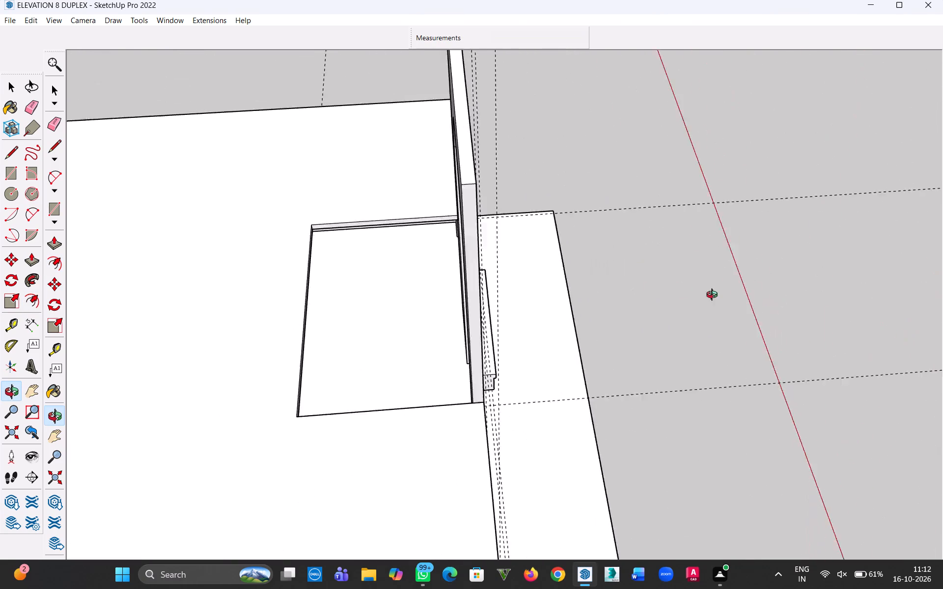
{"action": "middle_click_drag", "start_coordinate": [714, 296], "coordinate": [214, 153]}
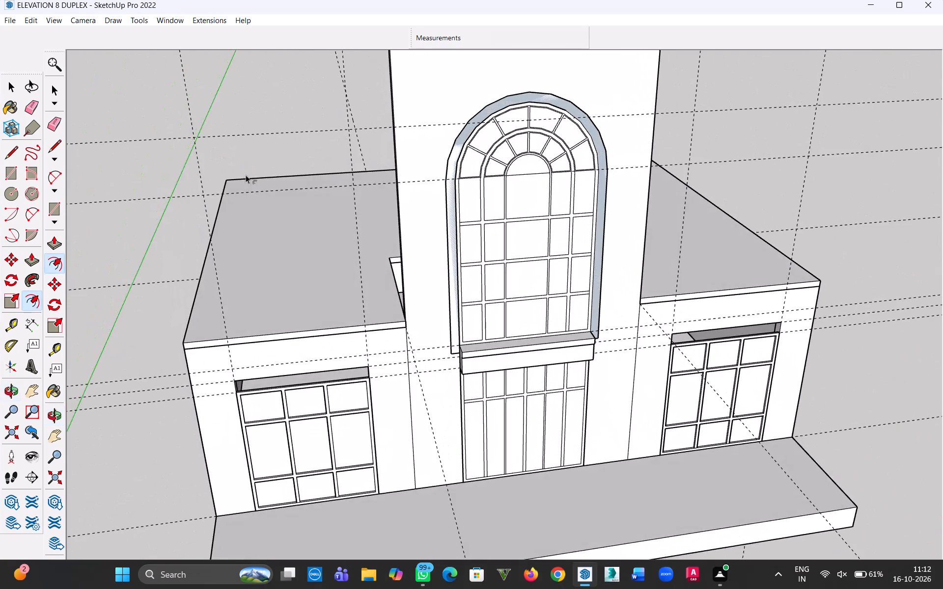
{"action": "scroll", "coordinate": [425, 375], "scroll_direction": "up", "scroll_amount": 3}
{"action": "middle_click_drag", "start_coordinate": [477, 425], "coordinate": [437, 298]}
{"action": "scroll", "coordinate": [470, 423], "scroll_direction": "up", "scroll_amount": 4}
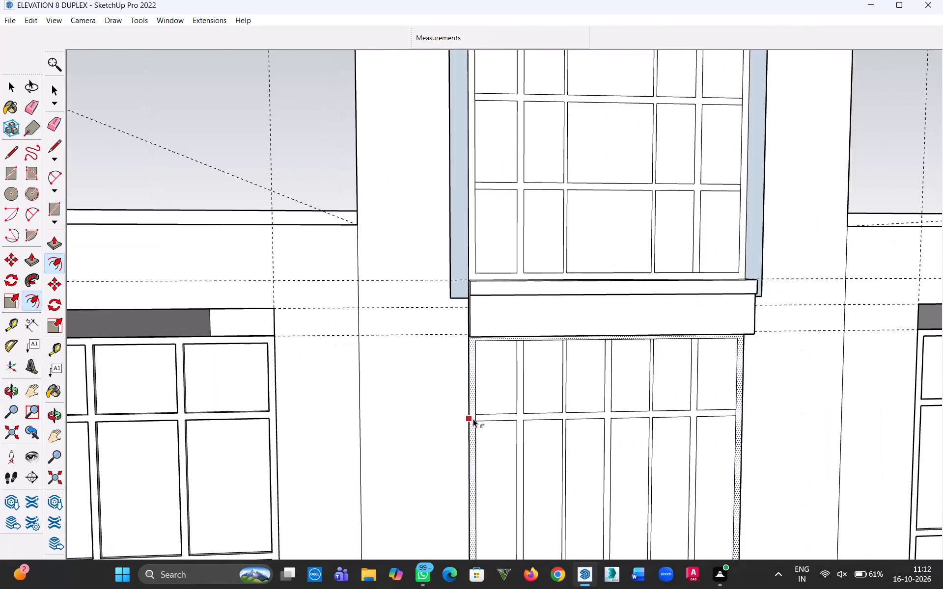
{"action": "left_click", "coordinate": [471, 418]}
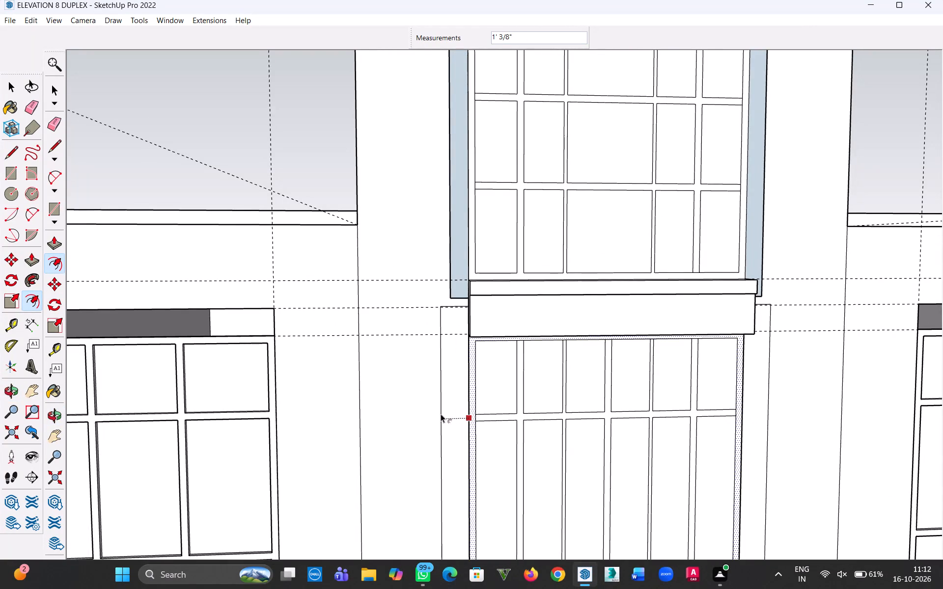
{"action": "key", "text": "8"}
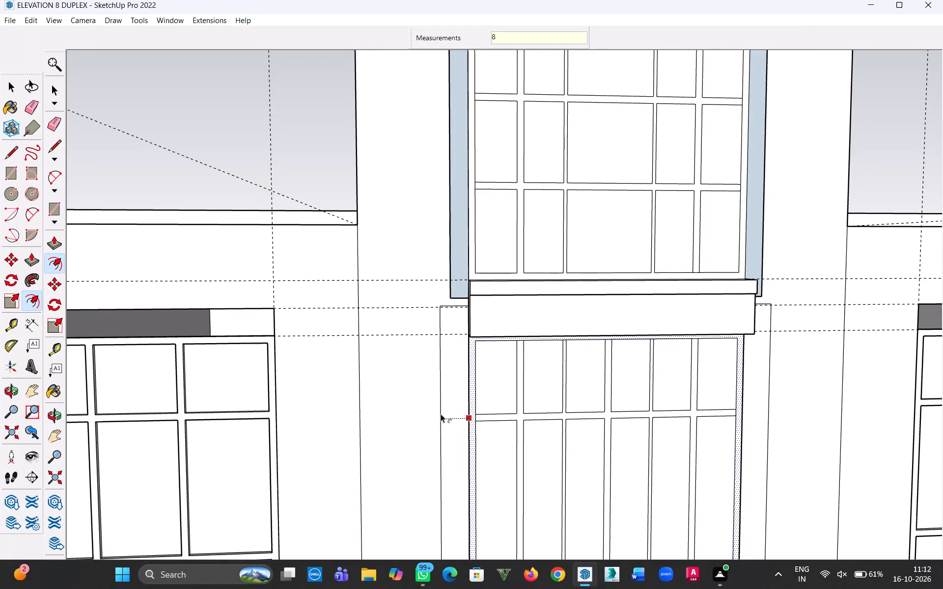
{"action": "key", "text": "shift+quotedbl"}
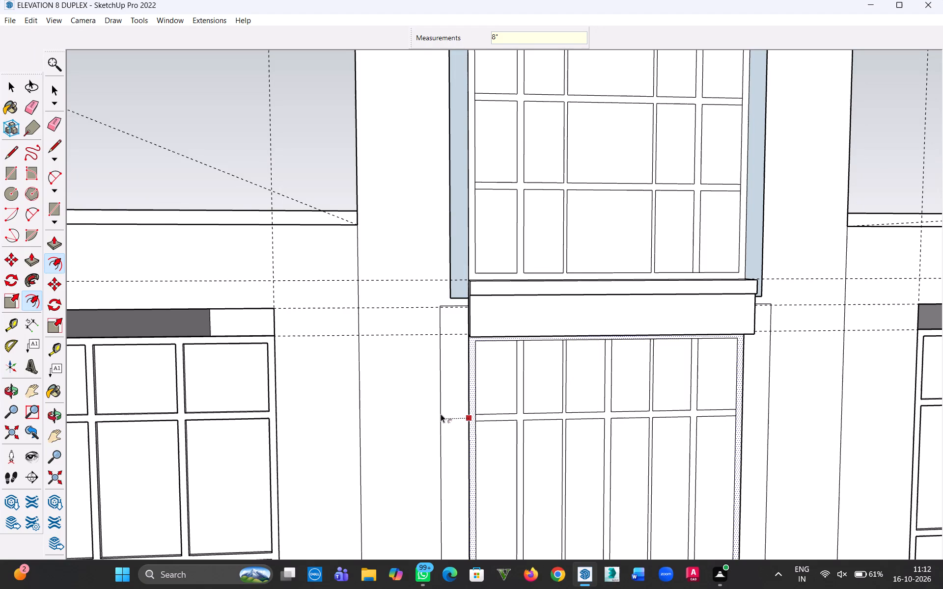
{"action": "key", "text": "Return"}
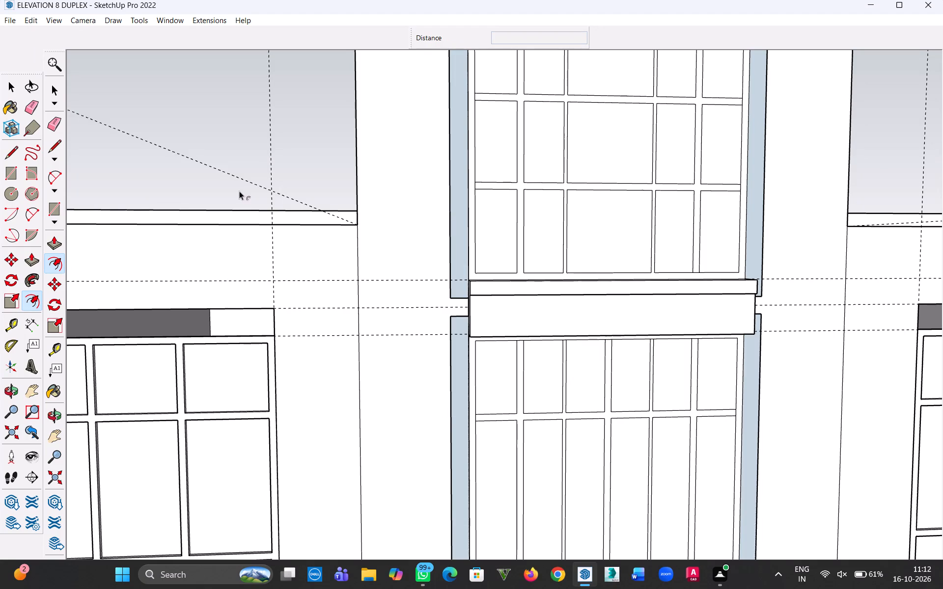
Draw 8" lines across both lower surround strips, level with the underside of the projecting ledge.
{"action": "left_click", "coordinate": [11, 86]}
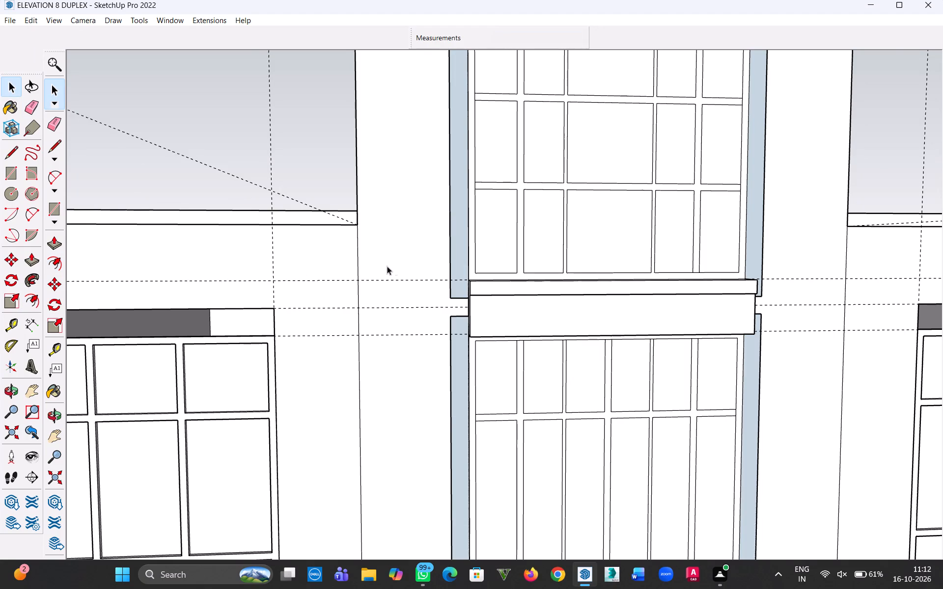
{"action": "scroll", "coordinate": [424, 326], "scroll_direction": "up", "scroll_amount": 5}
{"action": "scroll", "coordinate": [479, 348], "scroll_direction": "up", "scroll_amount": 2}
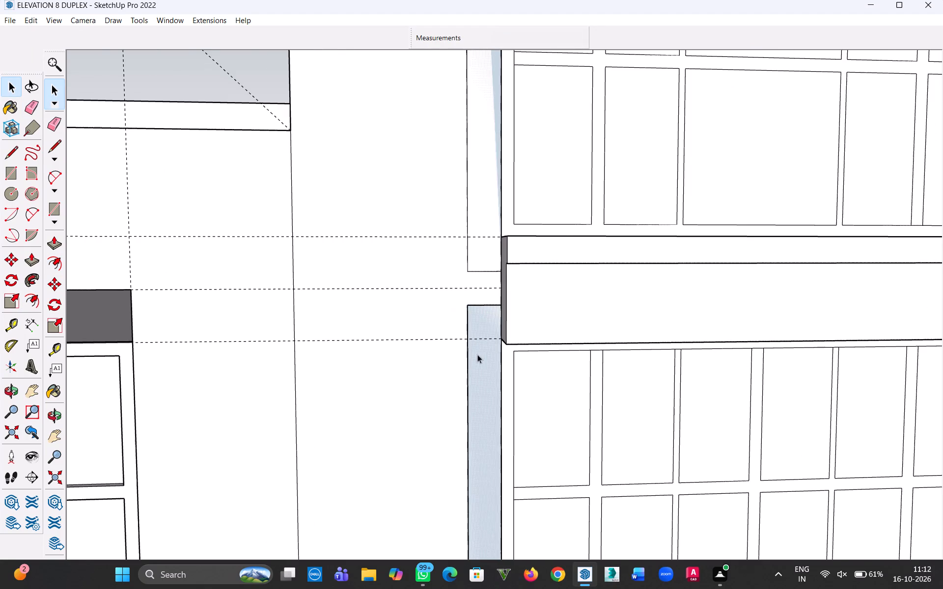
{"action": "key", "text": "l"}
{"action": "left_click", "coordinate": [466, 337]}
{"action": "left_click", "coordinate": [502, 340]}
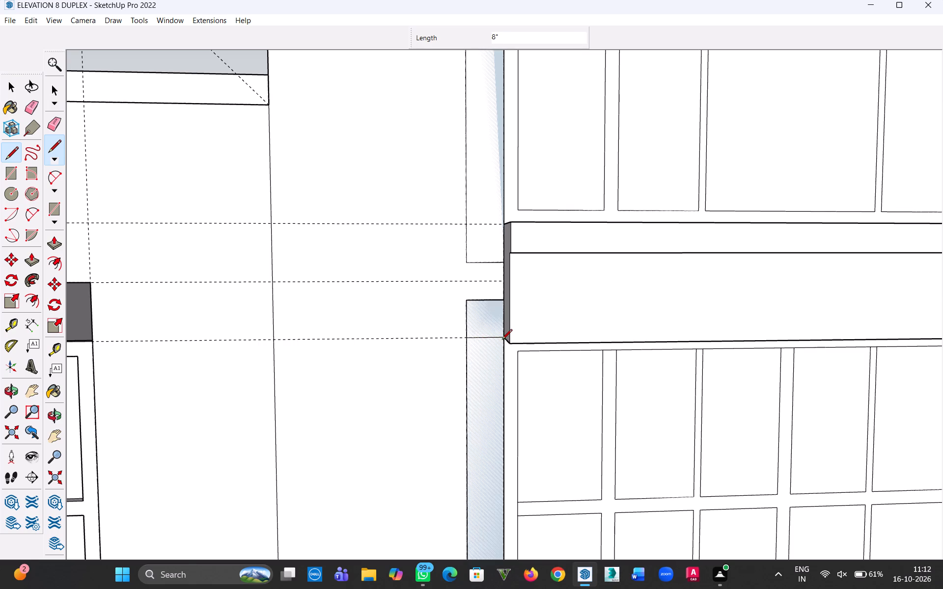
{"action": "scroll", "coordinate": [624, 355], "scroll_direction": "down", "scroll_amount": 5}
{"action": "key", "text": "h"}
{"action": "left_click_drag", "start_coordinate": [646, 362], "coordinate": [286, 368]}
{"action": "scroll", "coordinate": [616, 364], "scroll_direction": "up", "scroll_amount": 7}
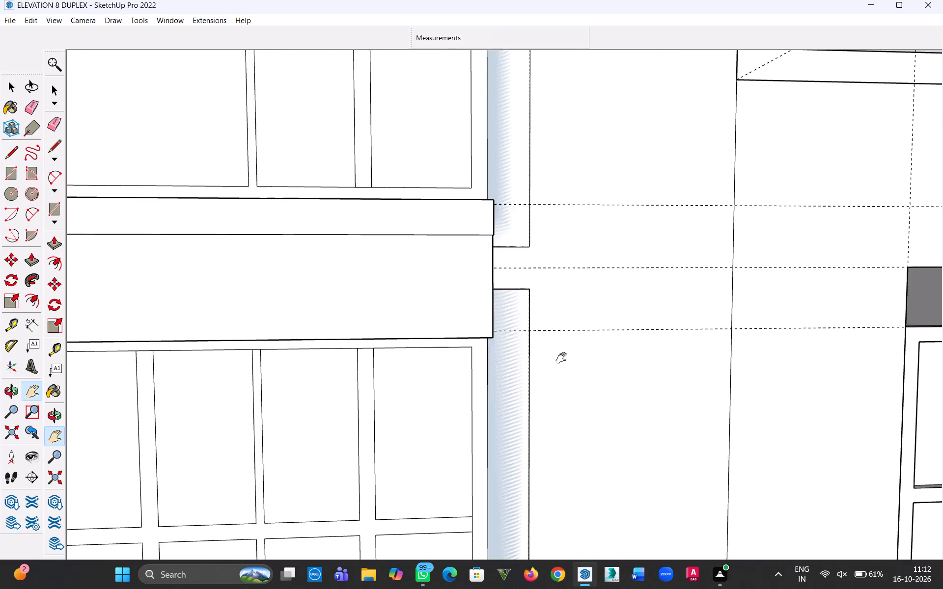
{"action": "scroll", "coordinate": [563, 358], "scroll_direction": "up", "scroll_amount": 3}
{"action": "middle_click_drag", "start_coordinate": [564, 358], "coordinate": [448, 377]}
{"action": "key", "text": "l"}
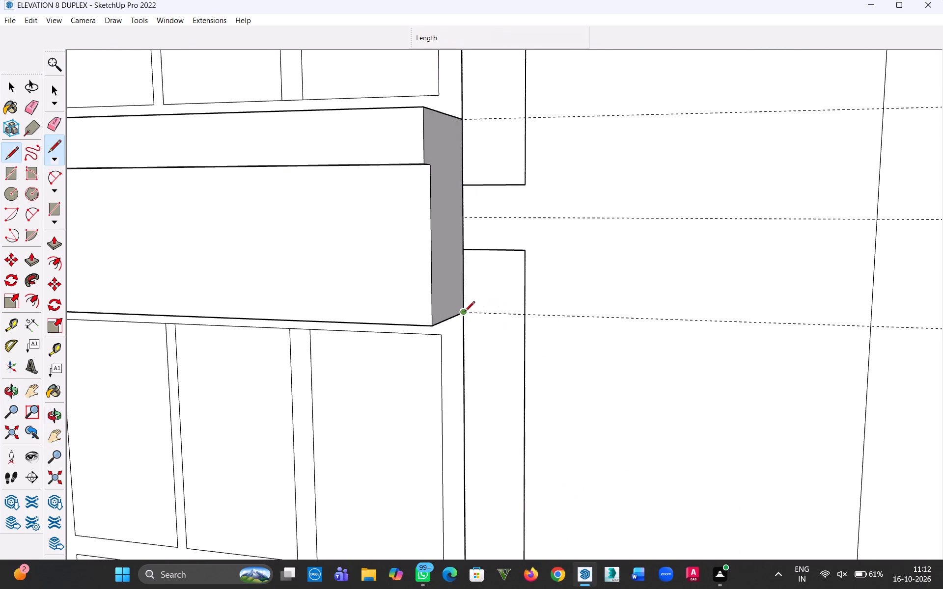
{"action": "left_click", "coordinate": [464, 312]}
{"action": "left_click", "coordinate": [523, 317]}
Delete the excess edges of the lower surround above the ledge's underside level on both sides of the ledge.
{"action": "left_click", "coordinate": [11, 80]}
{"action": "left_click", "coordinate": [524, 280]}
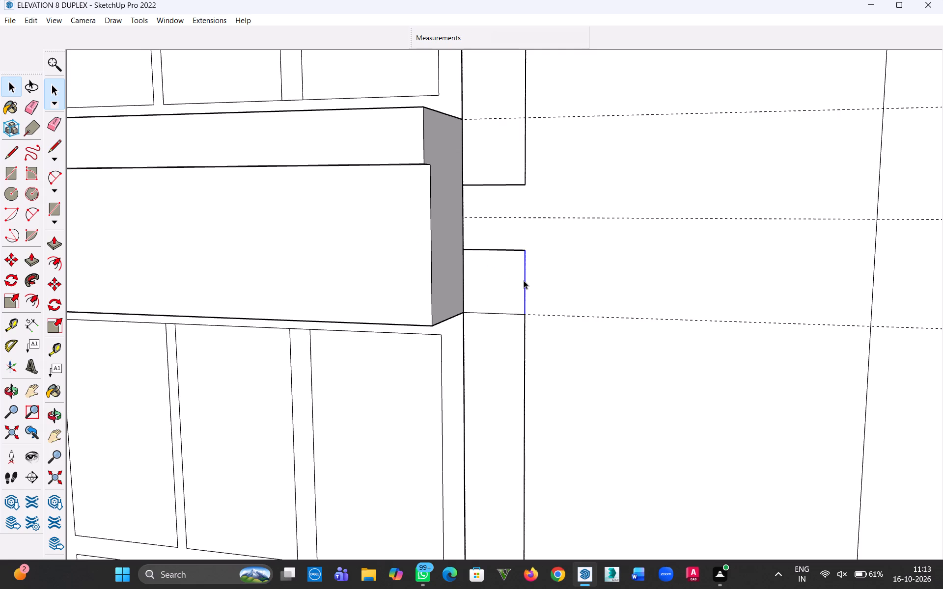
{"action": "key", "text": "Delete"}
{"action": "left_click", "coordinate": [486, 249]}
{"action": "key", "text": "Delete"}
{"action": "scroll", "coordinate": [475, 276], "scroll_direction": "down", "scroll_amount": 6}
{"action": "middle_click_drag", "start_coordinate": [418, 301], "coordinate": [418, 301]}
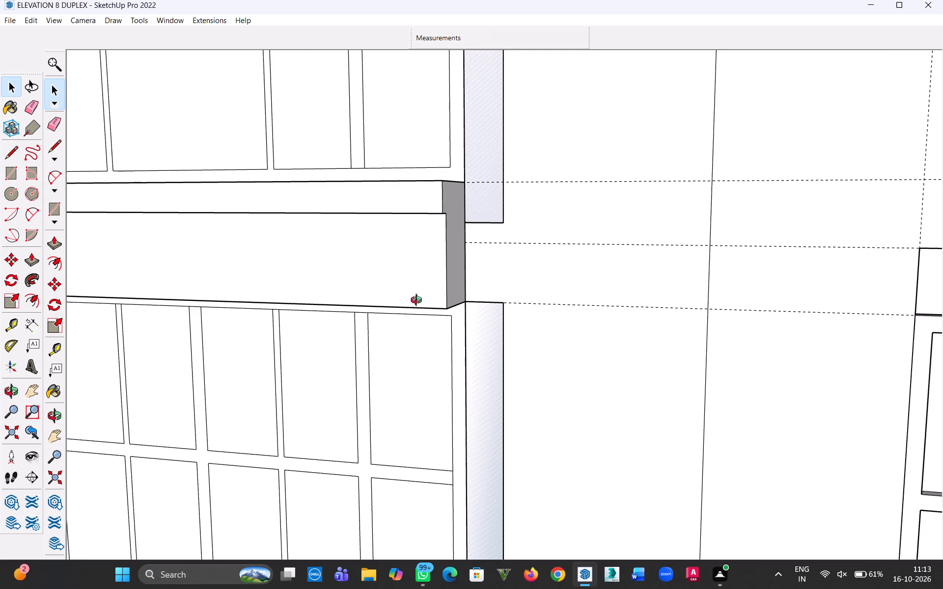
{"action": "middle_click_drag", "start_coordinate": [418, 301], "coordinate": [664, 308]}
{"action": "scroll", "coordinate": [368, 346], "scroll_direction": "down", "scroll_amount": 11}
{"action": "scroll", "coordinate": [116, 349], "scroll_direction": "up", "scroll_amount": 9}
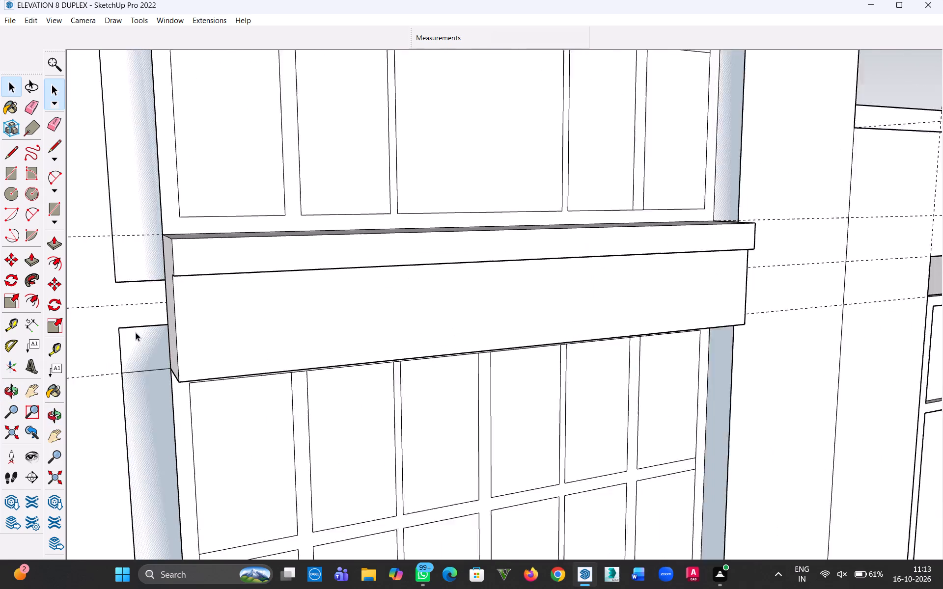
{"action": "scroll", "coordinate": [136, 332], "scroll_direction": "up", "scroll_amount": 2}
{"action": "left_click", "coordinate": [139, 327]}
{"action": "key", "text": "Delete"}
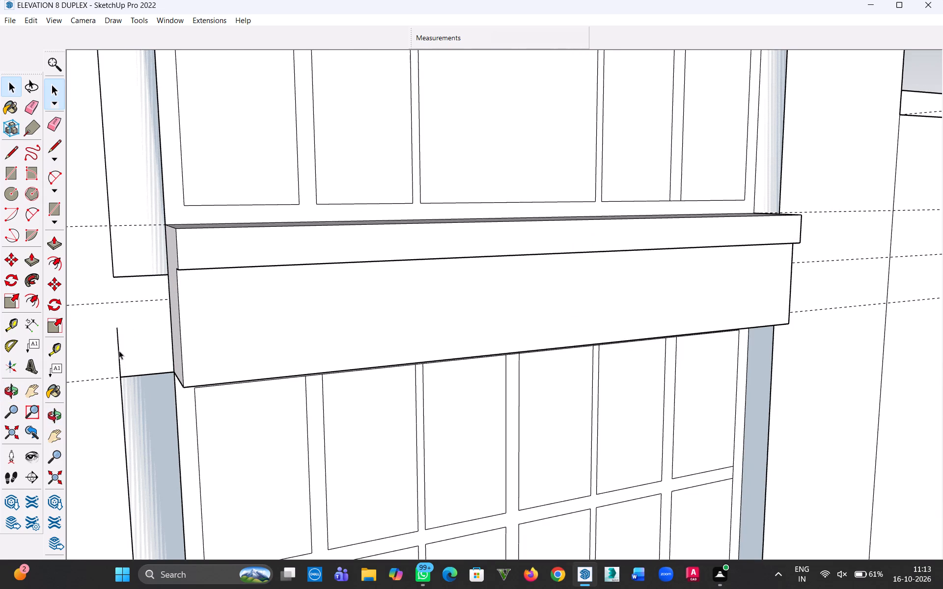
{"action": "left_click", "coordinate": [119, 350]}
{"action": "key", "text": "Delete"}
Draw 8" lines across both strips of the arched window surround, level with the top of the ledge.
{"action": "scroll", "coordinate": [145, 352], "scroll_direction": "down", "scroll_amount": 3}
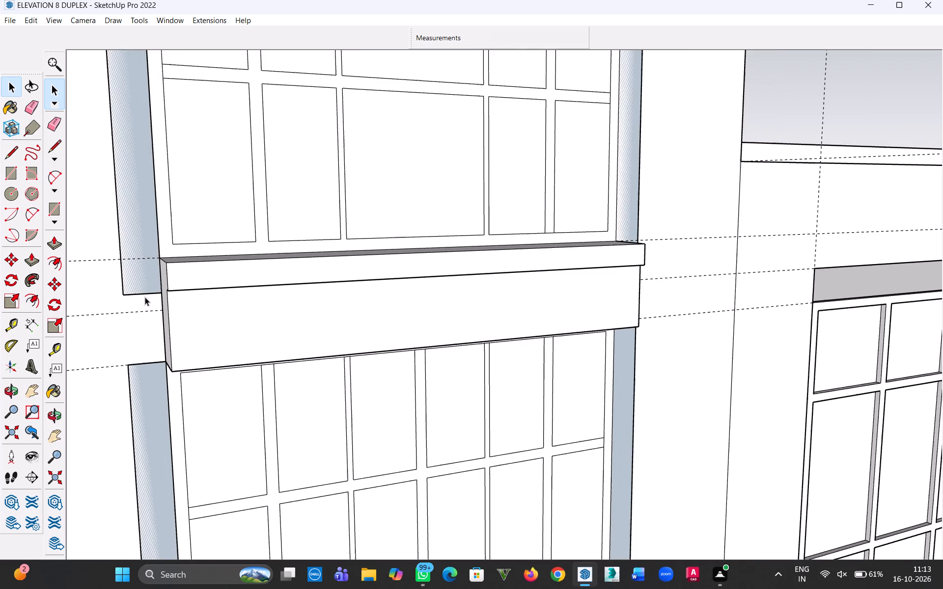
{"action": "scroll", "coordinate": [145, 296], "scroll_direction": "down", "scroll_amount": 1}
{"action": "key", "text": "l"}
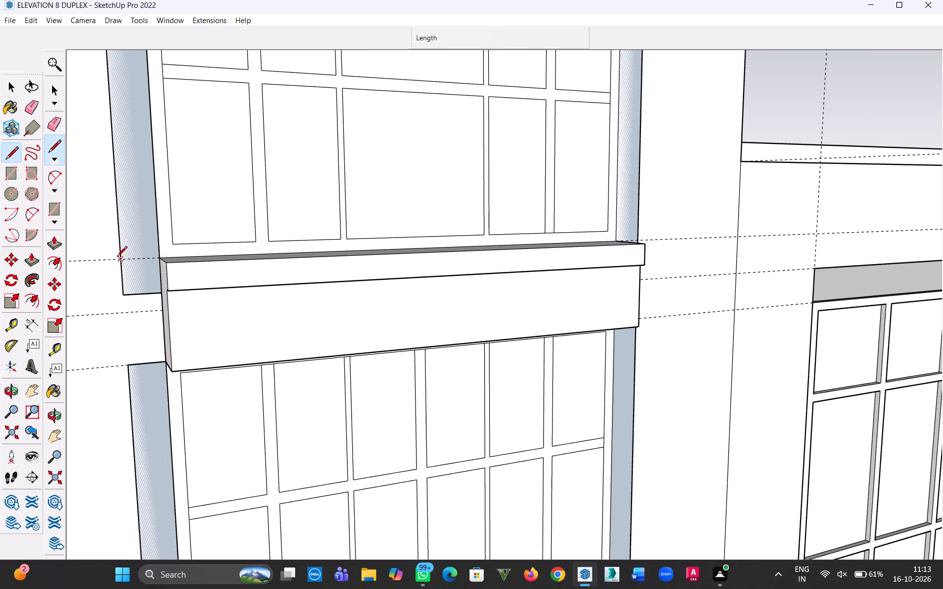
{"action": "left_click", "coordinate": [118, 258]}
{"action": "left_click", "coordinate": [157, 258]}
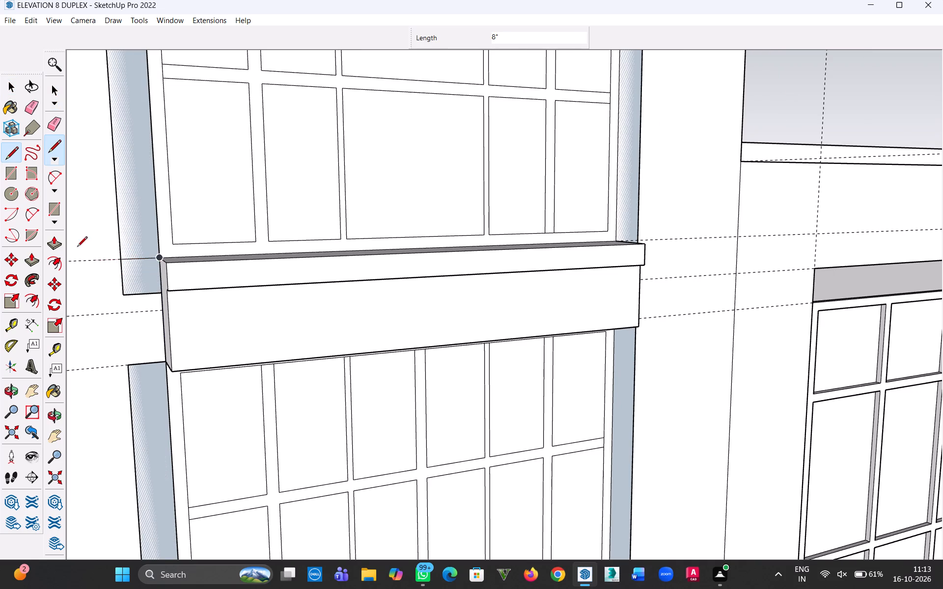
{"action": "middle_click_drag", "start_coordinate": [703, 281], "coordinate": [440, 294]}
{"action": "scroll", "coordinate": [703, 281], "scroll_direction": "down", "scroll_amount": 1}
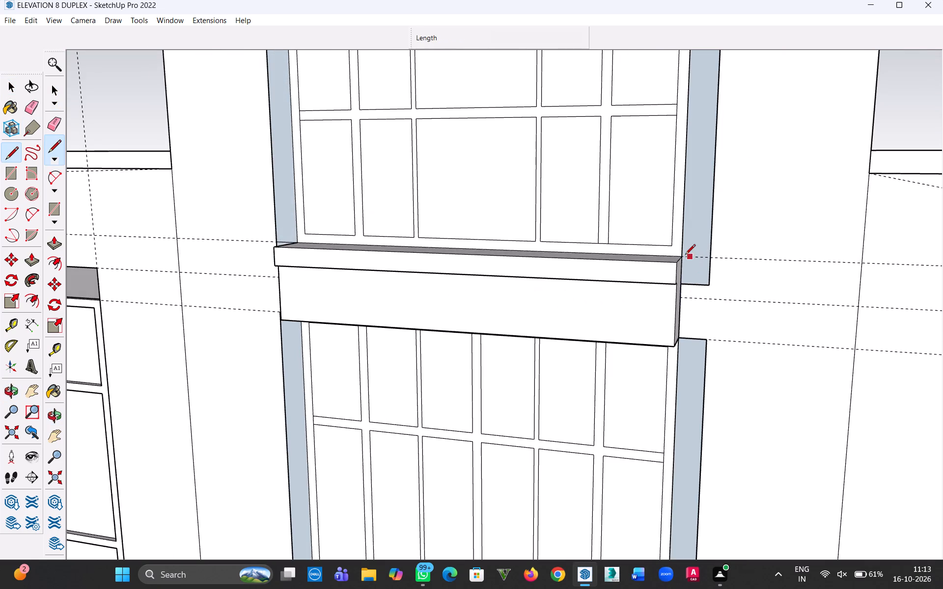
{"action": "left_click", "coordinate": [683, 256]}
{"action": "left_click", "coordinate": [708, 258]}
{"action": "key", "text": "Escape"}
Erase the excess edges of the arched window surround below the ledge's top level on both sides of the ledge.
{"action": "key", "text": "e"}
{"action": "left_click_drag", "start_coordinate": [714, 274], "coordinate": [691, 285]}
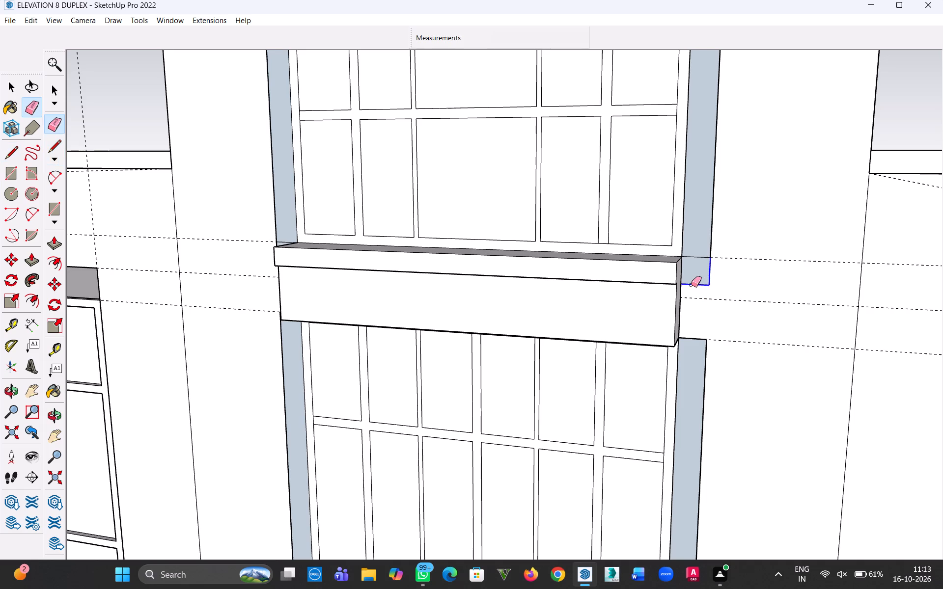
{"action": "left_click_drag", "start_coordinate": [691, 285], "coordinate": [691, 285]}
{"action": "key", "text": "h"}
{"action": "left_click_drag", "start_coordinate": [532, 315], "coordinate": [790, 349]}
{"action": "middle_click_drag", "start_coordinate": [530, 299], "coordinate": [632, 311]}
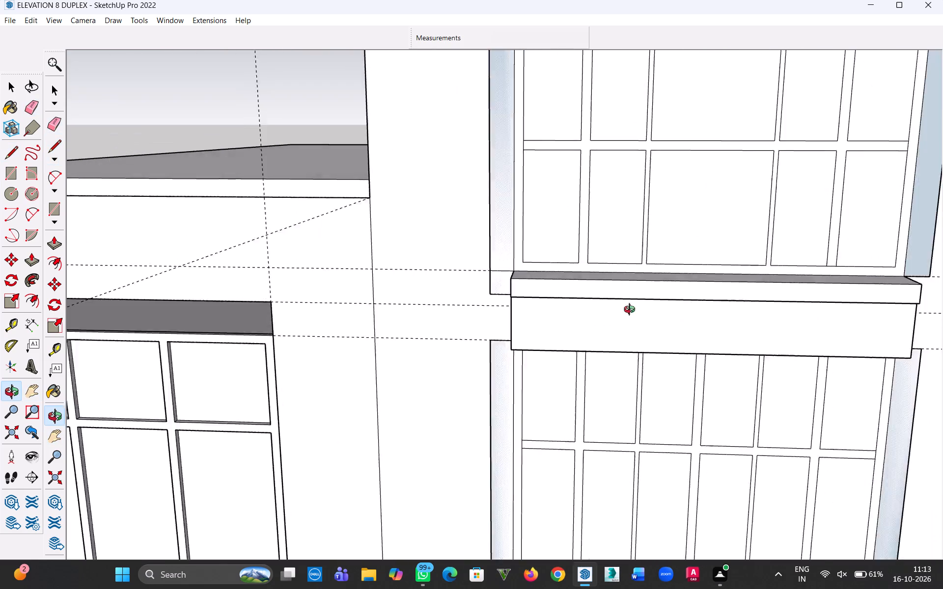
{"action": "middle_click_drag", "start_coordinate": [632, 311], "coordinate": [732, 311]}
{"action": "key", "text": "Escape"}
{"action": "scroll", "coordinate": [510, 294], "scroll_direction": "up", "scroll_amount": 10}
{"action": "left_click_drag", "start_coordinate": [462, 309], "coordinate": [409, 274]}
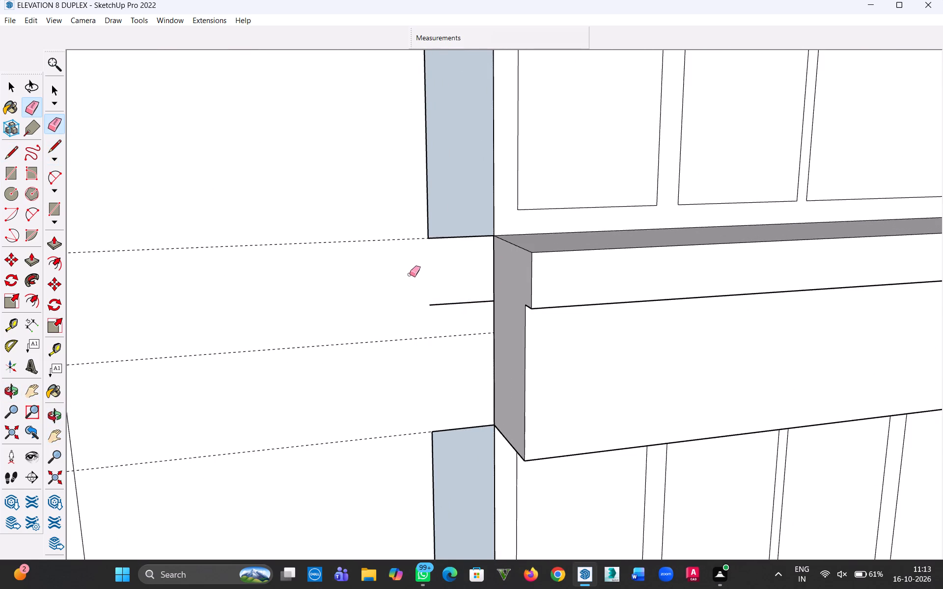
{"action": "left_click_drag", "start_coordinate": [444, 288], "coordinate": [463, 312]}
Draw a 2' by 8" rectangle beside the ledge's right end, filling the gap between the upper and lower surround strips.
{"action": "scroll", "coordinate": [467, 316], "scroll_direction": "down", "scroll_amount": 15}
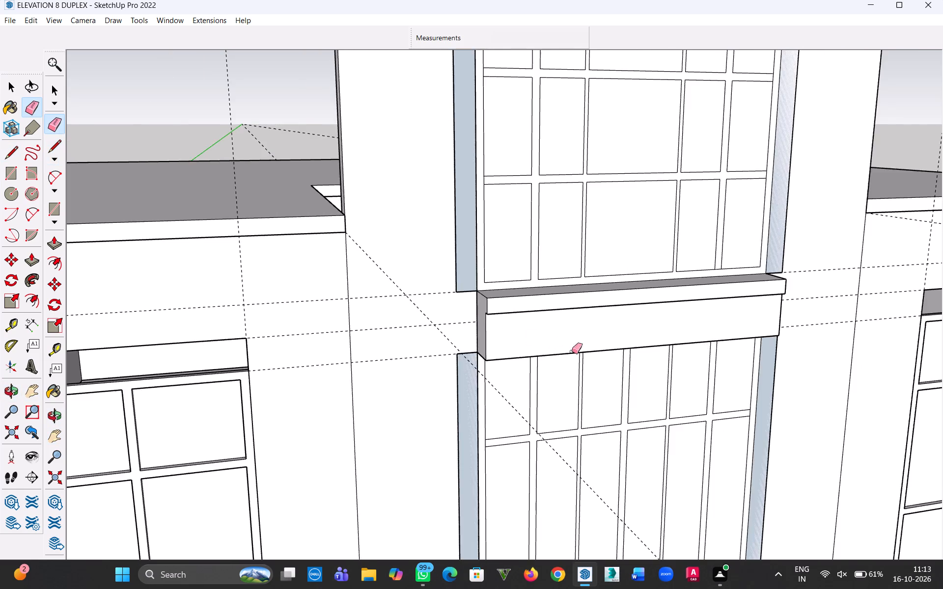
{"action": "scroll", "coordinate": [572, 352], "scroll_direction": "down", "scroll_amount": 5}
{"action": "middle_click_drag", "start_coordinate": [580, 360], "coordinate": [481, 287]}
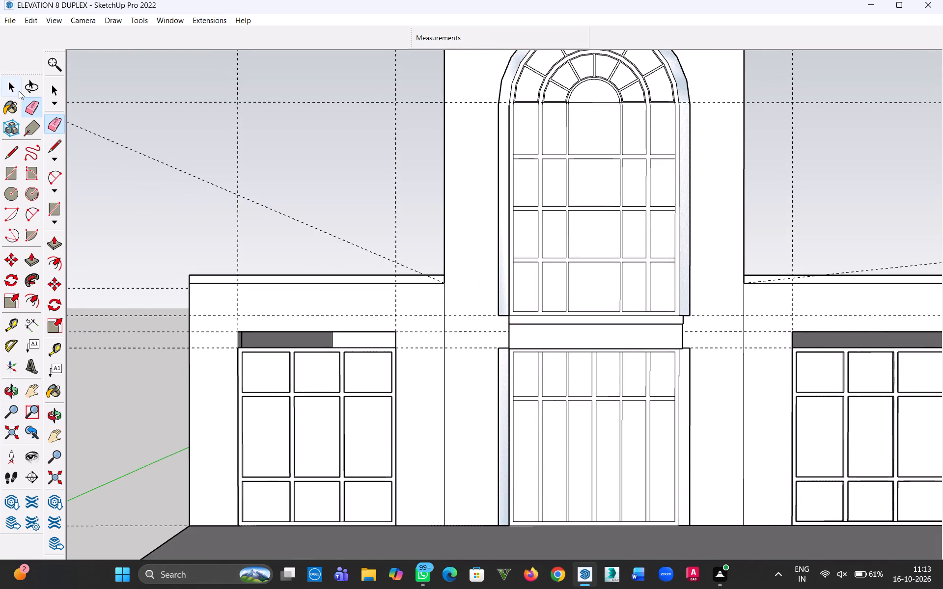
{"action": "left_click", "coordinate": [13, 88]}
{"action": "scroll", "coordinate": [658, 241], "scroll_direction": "down", "scroll_amount": 3}
{"action": "middle_click_drag", "start_coordinate": [624, 232], "coordinate": [622, 281]}
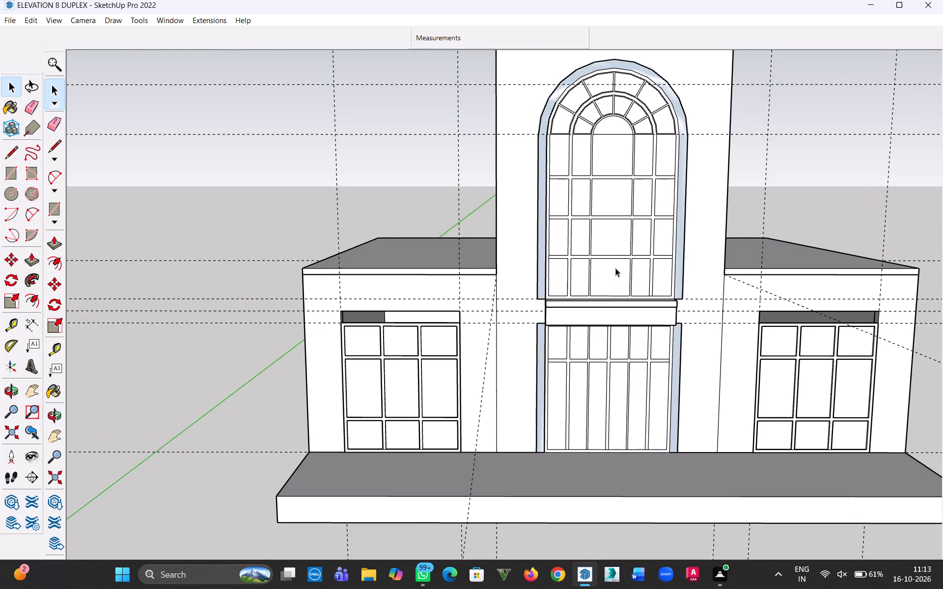
{"action": "scroll", "coordinate": [683, 265], "scroll_direction": "up", "scroll_amount": 6}
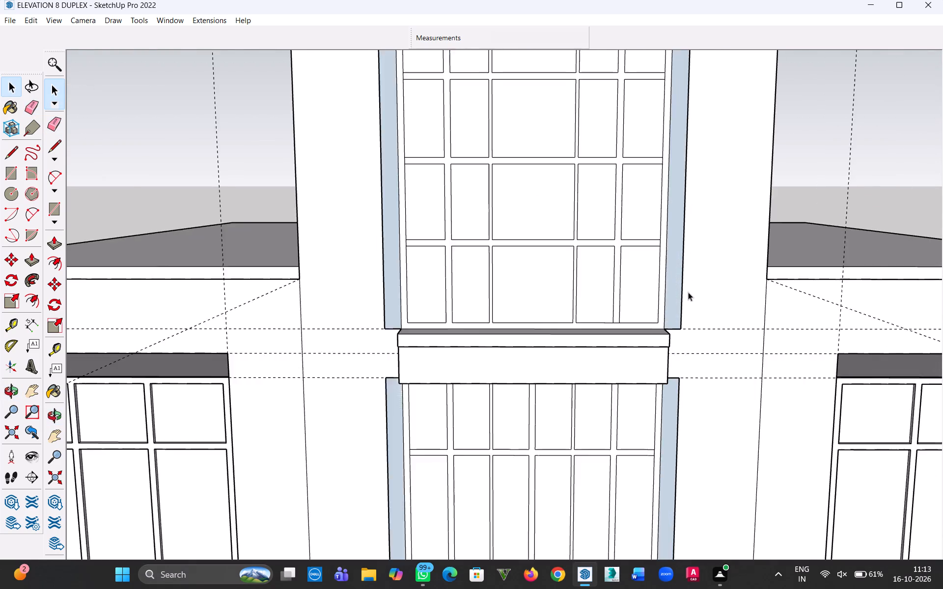
{"action": "scroll", "coordinate": [688, 292], "scroll_direction": "up", "scroll_amount": 6}
{"action": "middle_click_drag", "start_coordinate": [680, 329], "coordinate": [629, 281]}
{"action": "scroll", "coordinate": [693, 360], "scroll_direction": "up", "scroll_amount": 3}
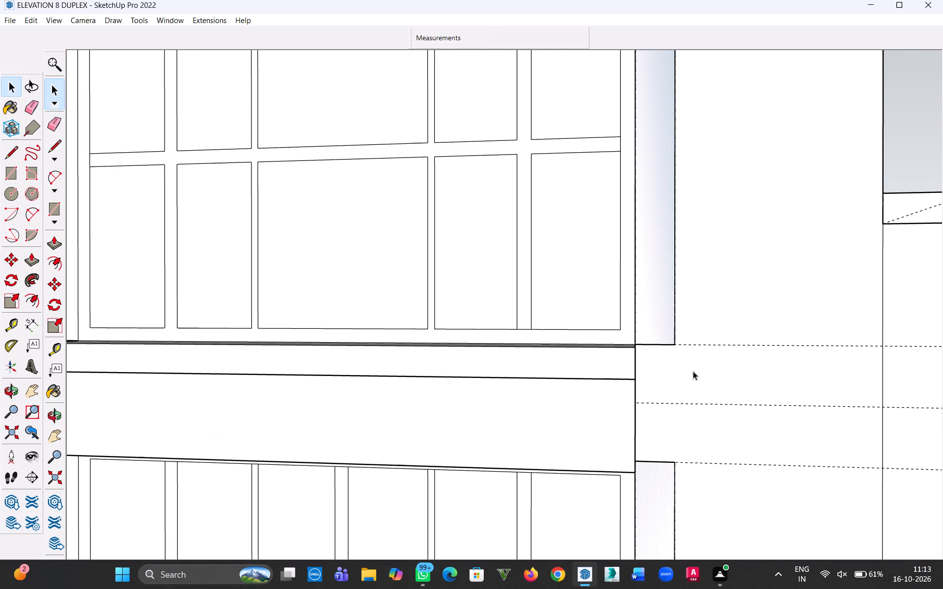
{"action": "key", "text": "l"}
{"action": "middle_click_drag", "start_coordinate": [663, 369], "coordinate": [597, 367]}
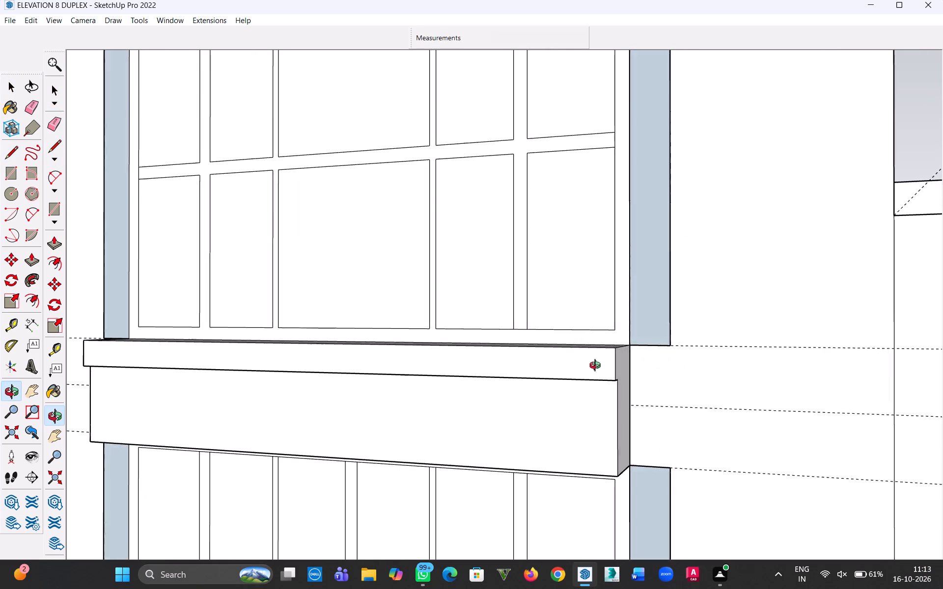
{"action": "middle_click_drag", "start_coordinate": [597, 367], "coordinate": [592, 368]}
{"action": "key", "text": "r"}
{"action": "left_click", "coordinate": [631, 344]}
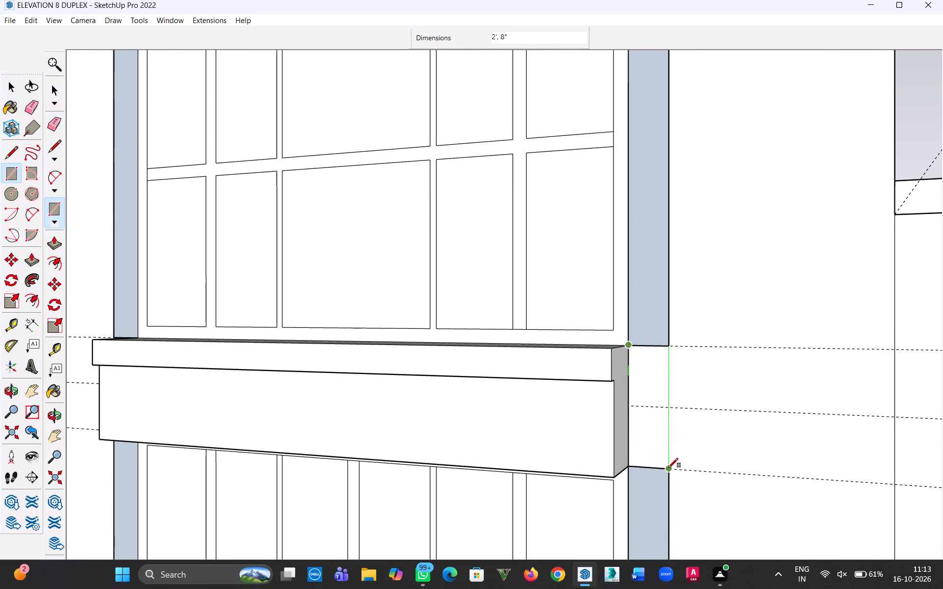
{"action": "left_click", "coordinate": [668, 469]}
Delete the two horizontal lines dividing the right surround strip at the ledge's top and underside levels.
{"action": "left_click", "coordinate": [6, 87]}
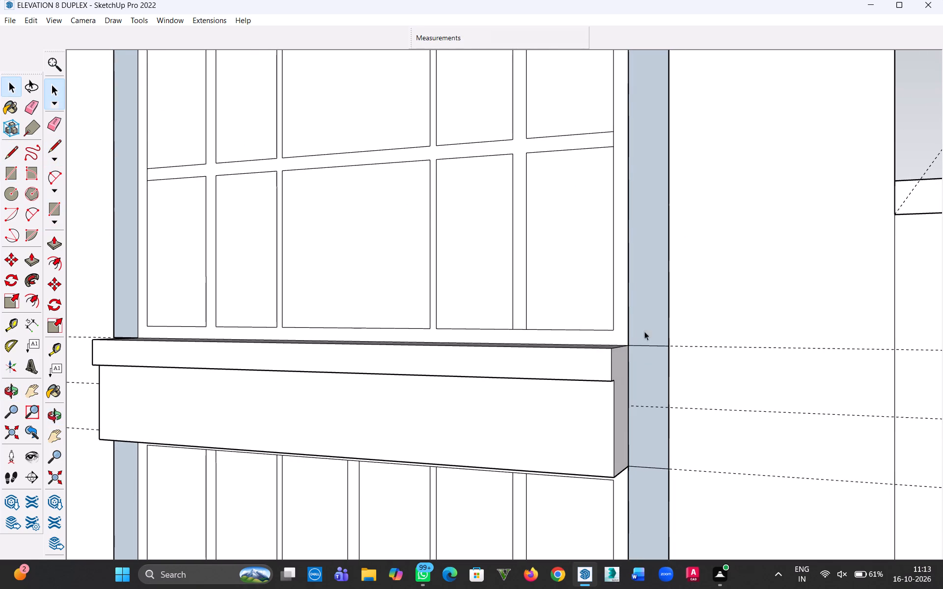
{"action": "left_click", "coordinate": [646, 346]}
{"action": "key", "text": "Delete"}
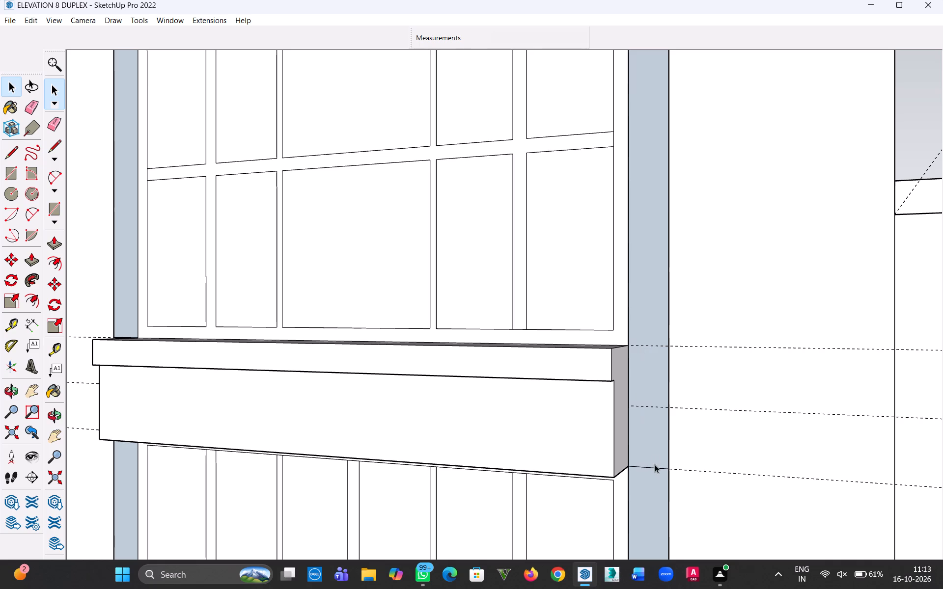
{"action": "left_click", "coordinate": [653, 468]}
{"action": "key", "text": "Delete"}
Draw a 2' by 8" rectangle beside the ledge's left end, joining the upper and lower surround strips.
{"action": "scroll", "coordinate": [517, 426], "scroll_direction": "down", "scroll_amount": 4}
{"action": "scroll", "coordinate": [472, 419], "scroll_direction": "down", "scroll_amount": 3}
{"action": "key", "text": "h"}
{"action": "left_click_drag", "start_coordinate": [454, 417], "coordinate": [590, 442]}
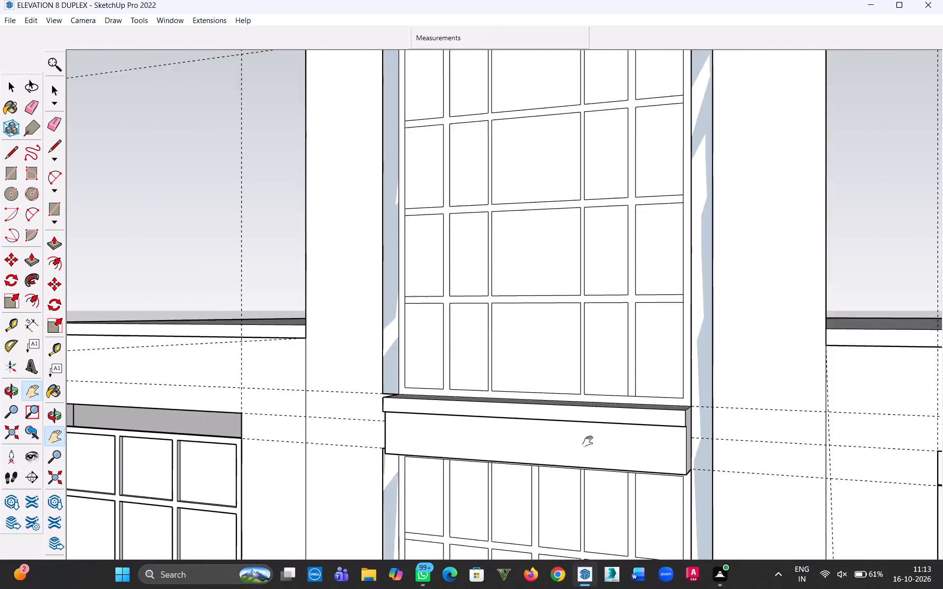
{"action": "left_click_drag", "start_coordinate": [590, 442], "coordinate": [745, 454]}
{"action": "middle_click_drag", "start_coordinate": [566, 445], "coordinate": [777, 434]}
{"action": "scroll", "coordinate": [428, 426], "scroll_direction": "up", "scroll_amount": 10}
{"action": "key", "text": "Escape"}
{"action": "key", "text": "r"}
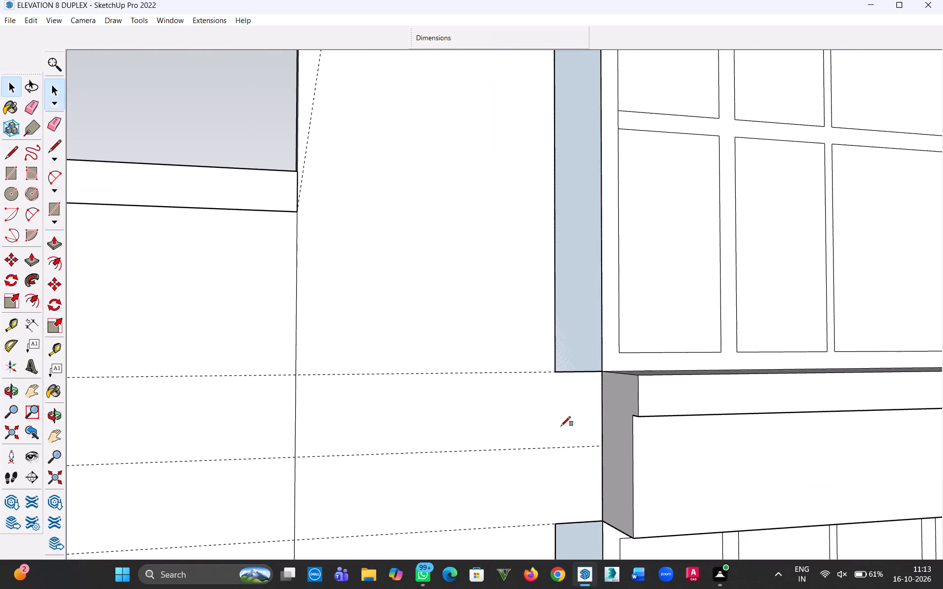
{"action": "left_click", "coordinate": [598, 374]}
{"action": "left_click", "coordinate": [556, 523]}
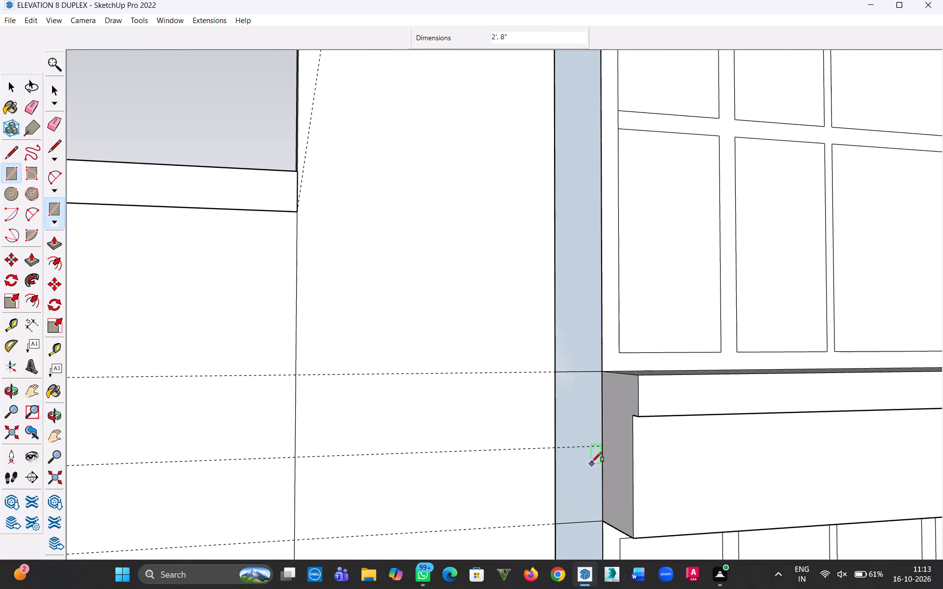
Delete the two horizontal lines dividing the left surround strip at the ledge's top and underside levels.
{"action": "left_click", "coordinate": [11, 89]}
{"action": "middle_click_drag", "start_coordinate": [520, 423], "coordinate": [464, 412]}
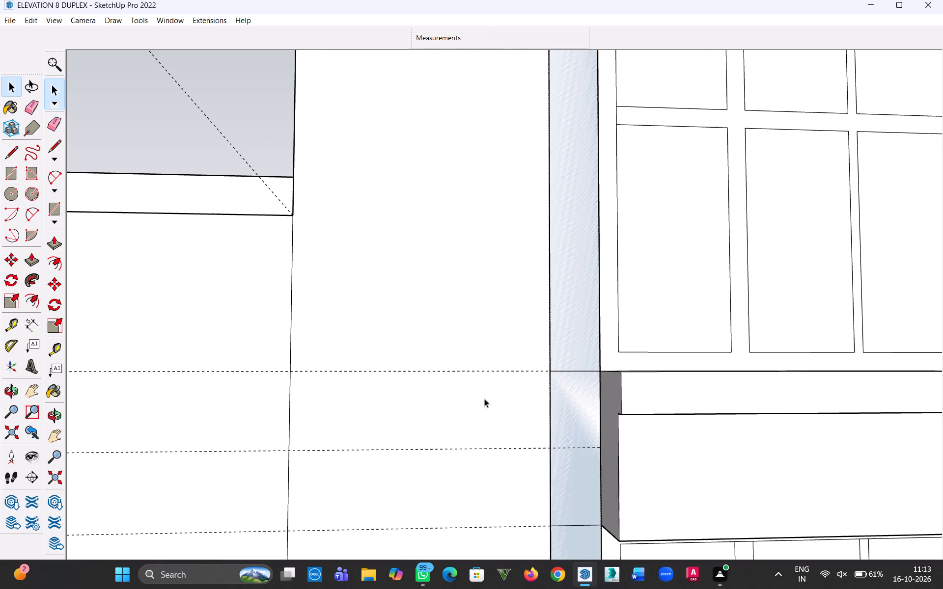
{"action": "left_click", "coordinate": [568, 371]}
{"action": "key", "text": "Delete"}
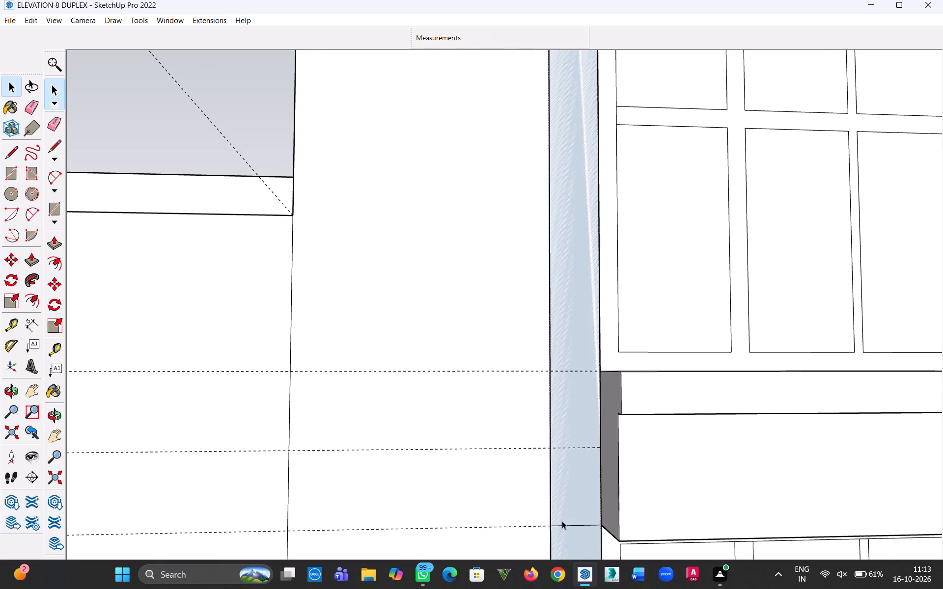
{"action": "left_click", "coordinate": [566, 523]}
{"action": "left_click", "coordinate": [567, 526]}
{"action": "key", "text": "Delete"}
Push/Pull the continuous 8" surround face outward from the tower by about 9' 6".
{"action": "scroll", "coordinate": [566, 497], "scroll_direction": "down", "scroll_amount": 17}
{"action": "key", "text": "h"}
{"action": "left_click_drag", "start_coordinate": [624, 489], "coordinate": [396, 420]}
{"action": "middle_click_drag", "start_coordinate": [475, 422], "coordinate": [425, 423]}
{"action": "middle_click_drag", "start_coordinate": [419, 425], "coordinate": [433, 434]}
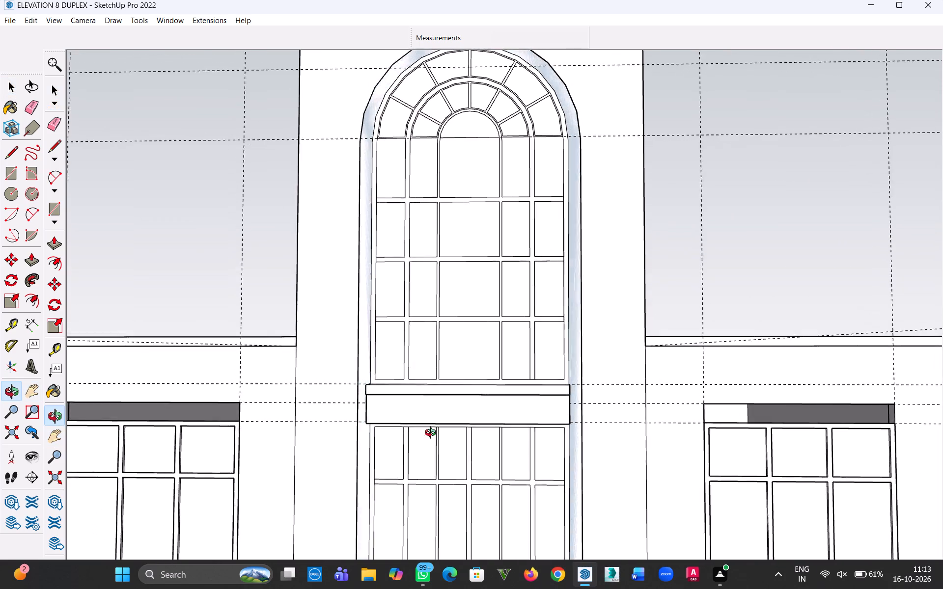
{"action": "middle_click_drag", "start_coordinate": [433, 434], "coordinate": [449, 443]}
{"action": "scroll", "coordinate": [371, 396], "scroll_direction": "down", "scroll_amount": 3}
{"action": "scroll", "coordinate": [366, 390], "scroll_direction": "up", "scroll_amount": 5}
{"action": "middle_click_drag", "start_coordinate": [376, 391], "coordinate": [403, 417]}
{"action": "key", "text": "p"}
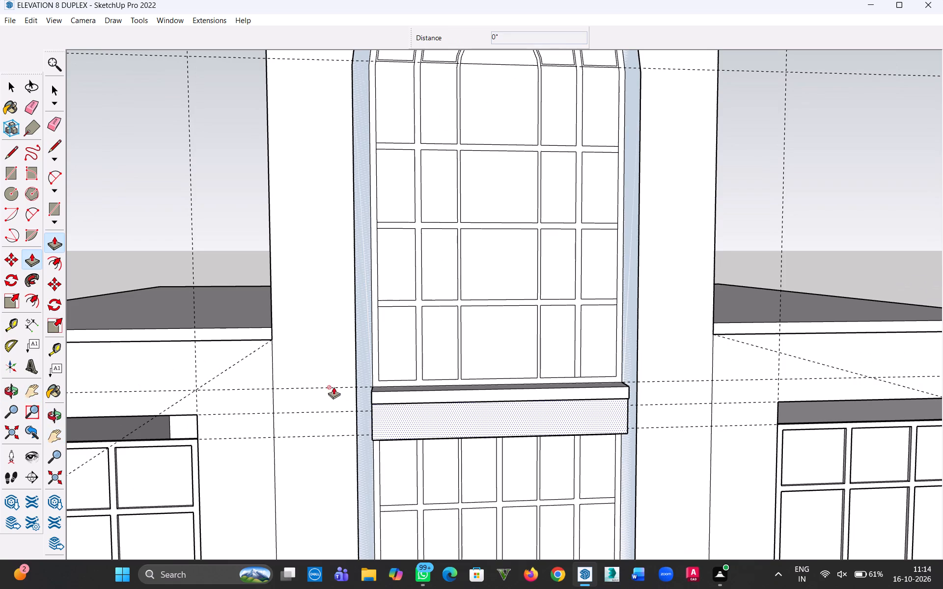
{"action": "left_click", "coordinate": [364, 362]}
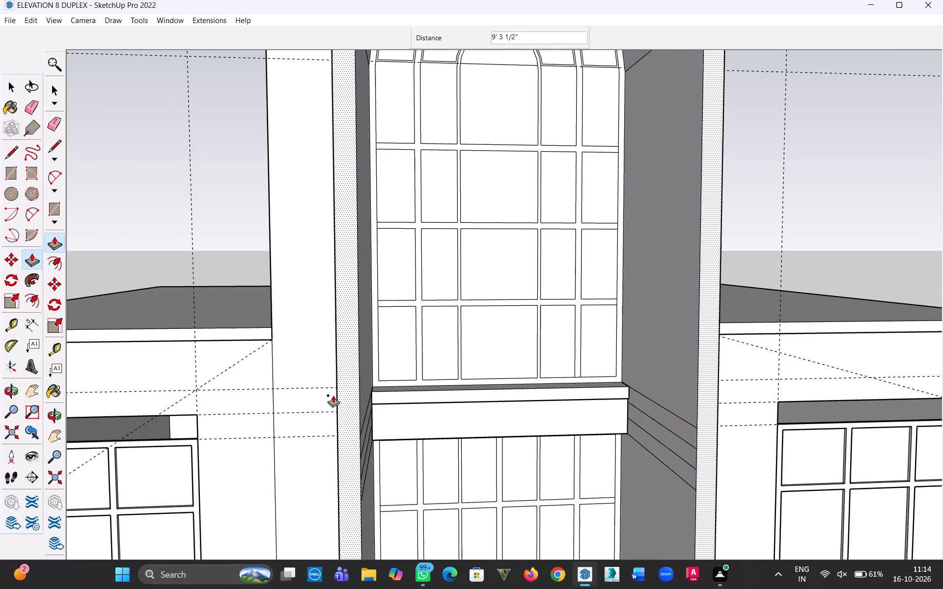
{"action": "left_click", "coordinate": [335, 398]}
Delete the four stray lines running from the ledge across the inner face of the left extruded surround.
{"action": "scroll", "coordinate": [478, 423], "scroll_direction": "up", "scroll_amount": 1}
{"action": "middle_click_drag", "start_coordinate": [475, 423], "coordinate": [359, 439]}
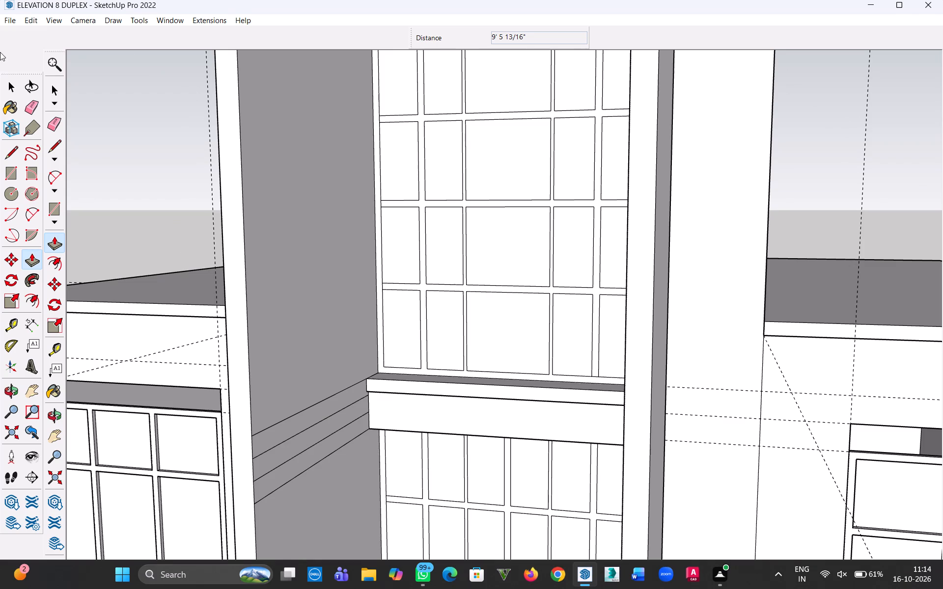
{"action": "left_click", "coordinate": [10, 86]}
{"action": "left_click_drag", "start_coordinate": [286, 414], "coordinate": [295, 487]}
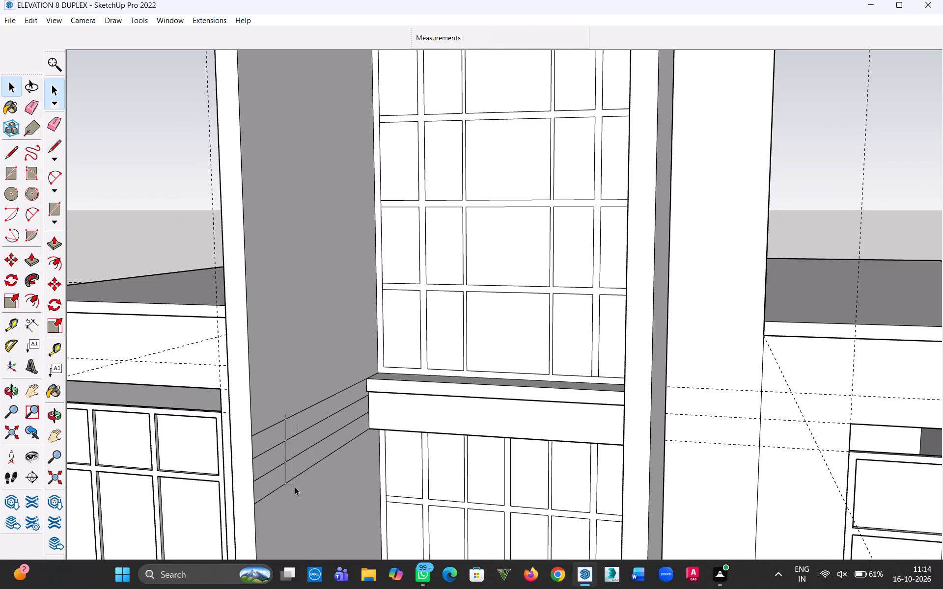
{"action": "left_click_drag", "start_coordinate": [295, 487], "coordinate": [295, 488]}
{"action": "left_click", "coordinate": [286, 418]}
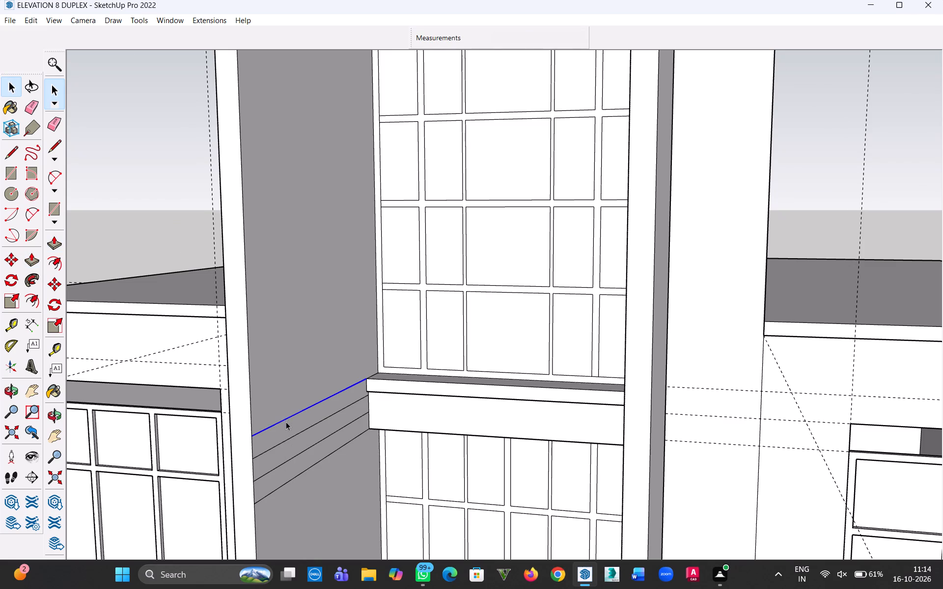
{"action": "key", "text": "Delete"}
{"action": "left_click", "coordinate": [285, 441]}
{"action": "key", "text": "Delete"}
{"action": "left_click", "coordinate": [297, 456]}
{"action": "key", "text": "Delete"}
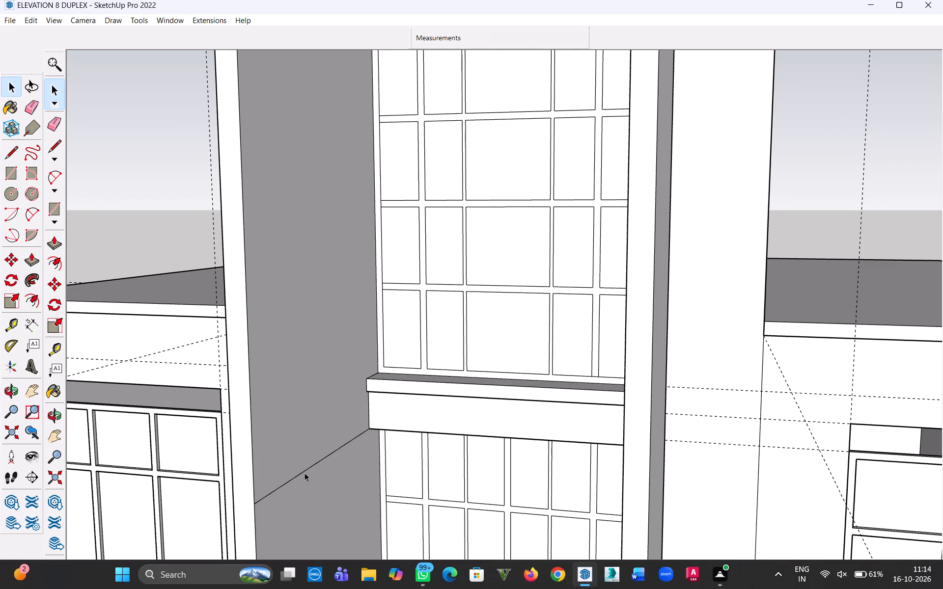
{"action": "left_click", "coordinate": [305, 473]}
{"action": "key", "text": "Delete"}
{"action": "key", "text": "Delete"}
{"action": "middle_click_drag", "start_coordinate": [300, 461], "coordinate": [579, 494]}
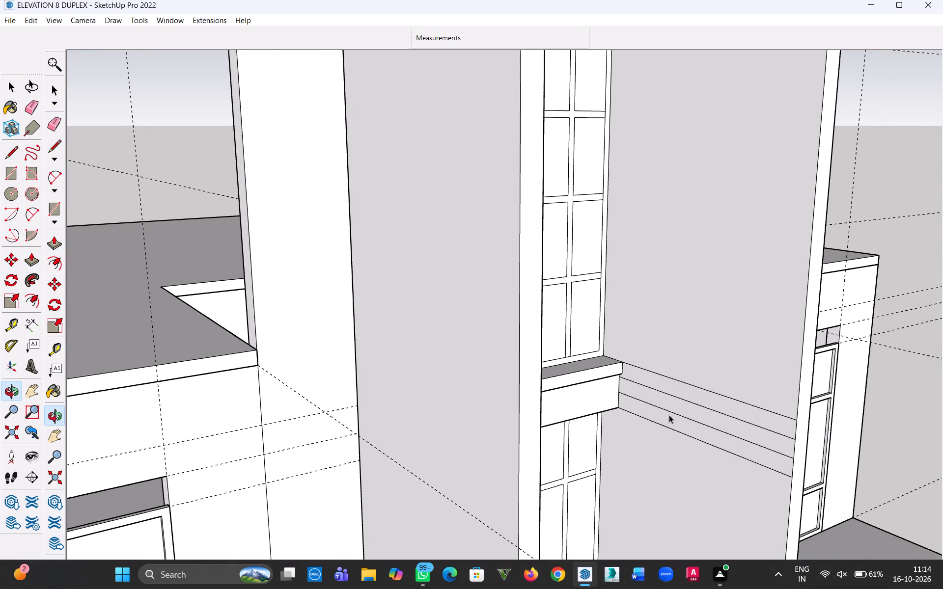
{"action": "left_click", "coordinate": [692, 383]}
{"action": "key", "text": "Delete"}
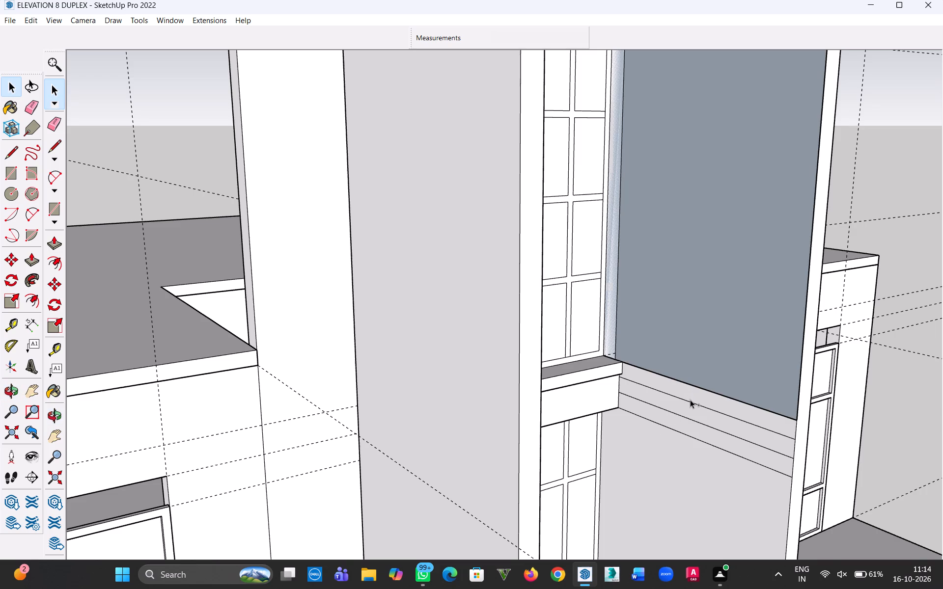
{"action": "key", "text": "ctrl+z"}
Delete the four stray lines running from the ledge across the inner face of the right extruded surround.
{"action": "left_click", "coordinate": [699, 388]}
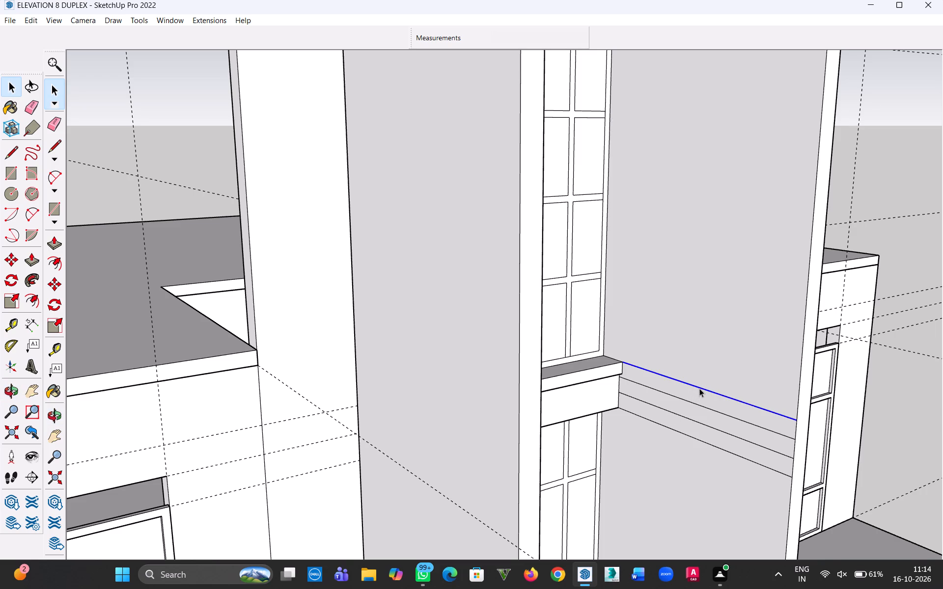
{"action": "key", "text": "Delete"}
{"action": "left_click", "coordinate": [703, 406]}
{"action": "key", "text": "Delete"}
{"action": "left_click", "coordinate": [706, 426]}
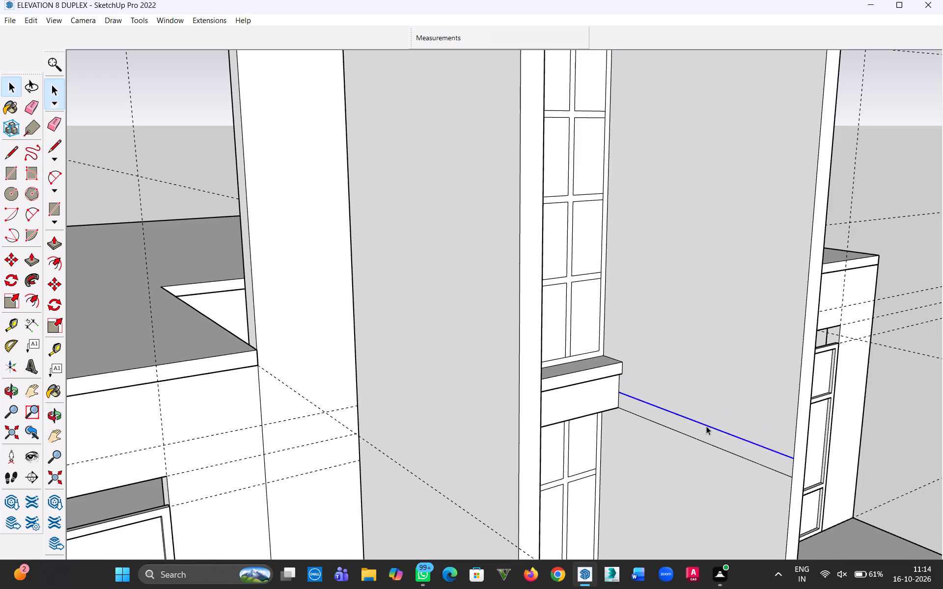
{"action": "key", "text": "Delete"}
{"action": "left_click", "coordinate": [707, 443]}
{"action": "key", "text": "Delete"}
Erase the short edge segments where the arched window's upper two horizontal bars meet the left side of its frame.
{"action": "middle_click_drag", "start_coordinate": [691, 435], "coordinate": [471, 429]}
{"action": "scroll", "coordinate": [481, 409], "scroll_direction": "down", "scroll_amount": 9}
{"action": "middle_click_drag", "start_coordinate": [472, 424], "coordinate": [477, 395]}
{"action": "scroll", "coordinate": [472, 424], "scroll_direction": "up", "scroll_amount": 1}
{"action": "middle_click_drag", "start_coordinate": [479, 377], "coordinate": [499, 337]}
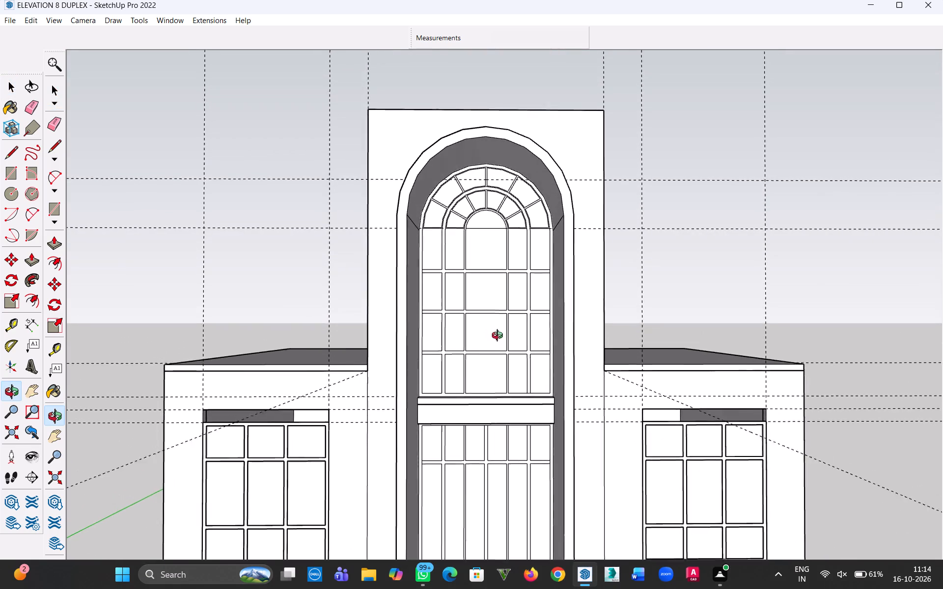
{"action": "middle_click_drag", "start_coordinate": [499, 337], "coordinate": [501, 340]}
{"action": "middle_click", "coordinate": [501, 340]}
{"action": "scroll", "coordinate": [498, 273], "scroll_direction": "up", "scroll_amount": 5}
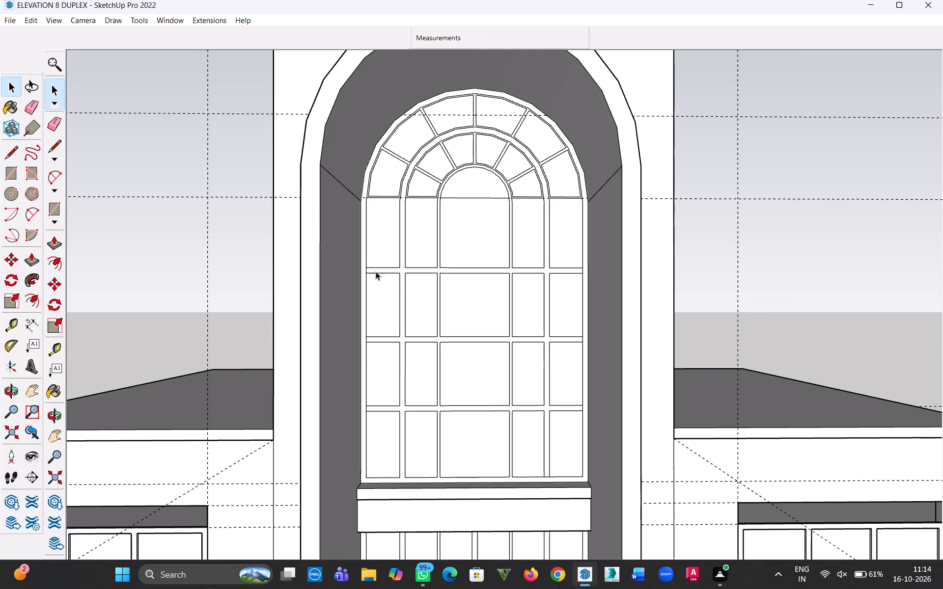
{"action": "scroll", "coordinate": [372, 266], "scroll_direction": "up", "scroll_amount": 8}
{"action": "key", "text": "e"}
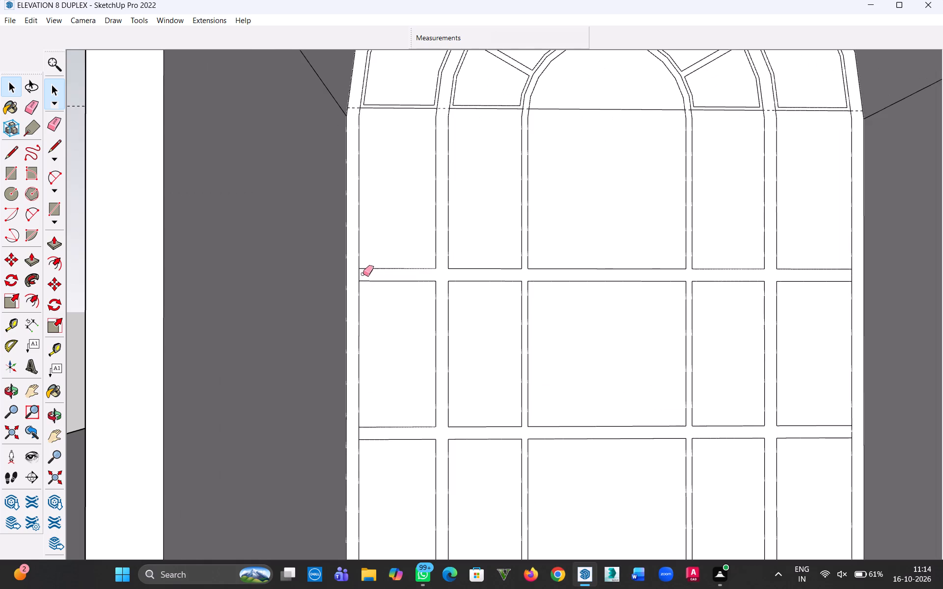
{"action": "left_click_drag", "start_coordinate": [363, 274], "coordinate": [351, 271]}
{"action": "left_click_drag", "start_coordinate": [360, 433], "coordinate": [352, 432]}
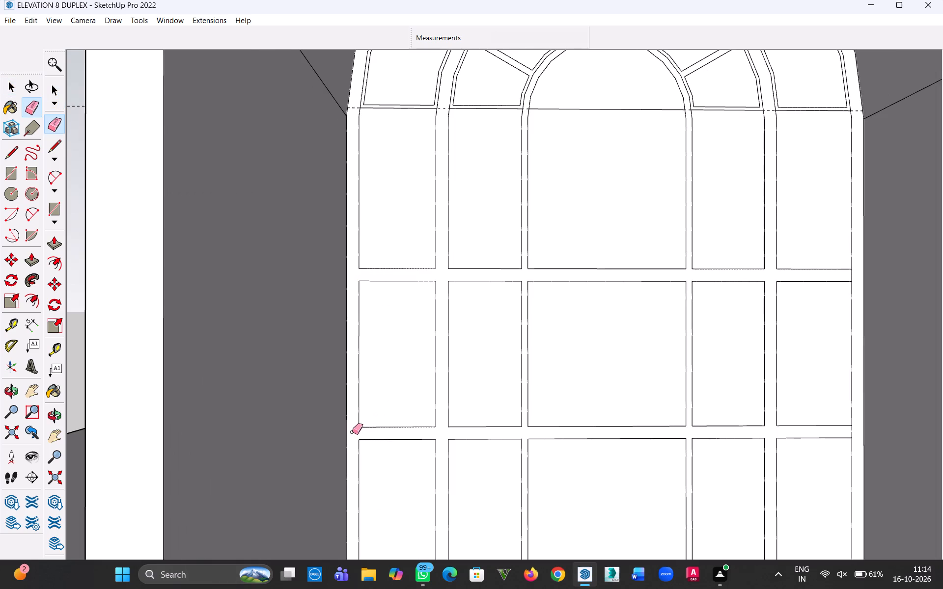
Erase the short edge segment where the arched window's top horizontal bar meets the right side of its frame.
{"action": "scroll", "coordinate": [377, 101], "scroll_direction": "up", "scroll_amount": 16}
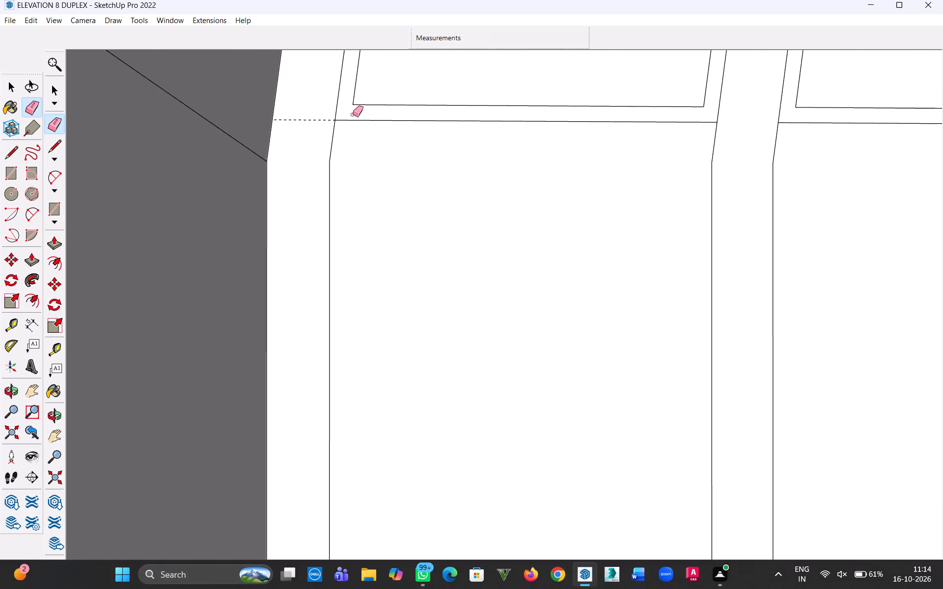
{"action": "scroll", "coordinate": [354, 120], "scroll_direction": "down", "scroll_amount": 12}
{"action": "scroll", "coordinate": [432, 224], "scroll_direction": "down", "scroll_amount": 6}
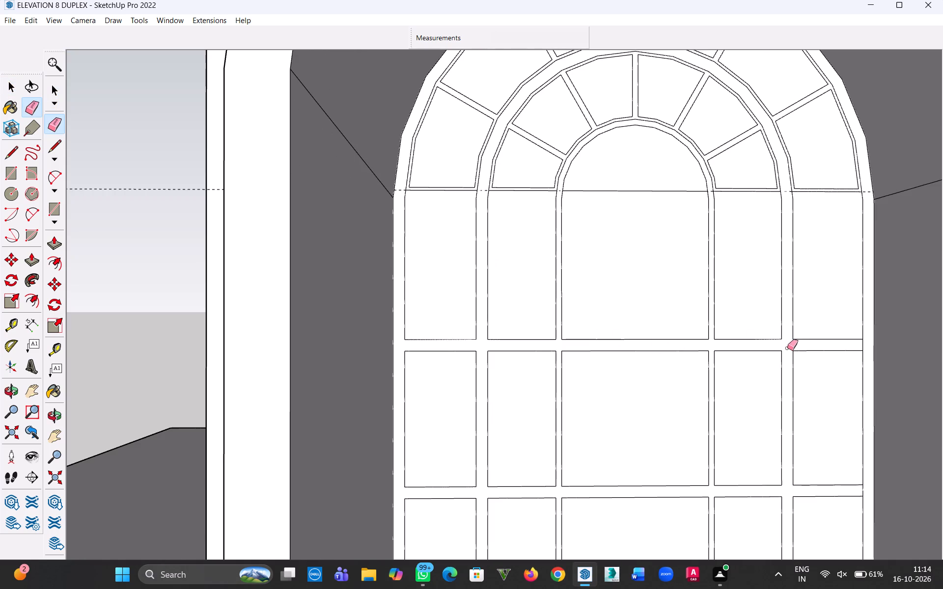
{"action": "scroll", "coordinate": [862, 345], "scroll_direction": "up", "scroll_amount": 5}
{"action": "left_click_drag", "start_coordinate": [864, 349], "coordinate": [849, 345]}
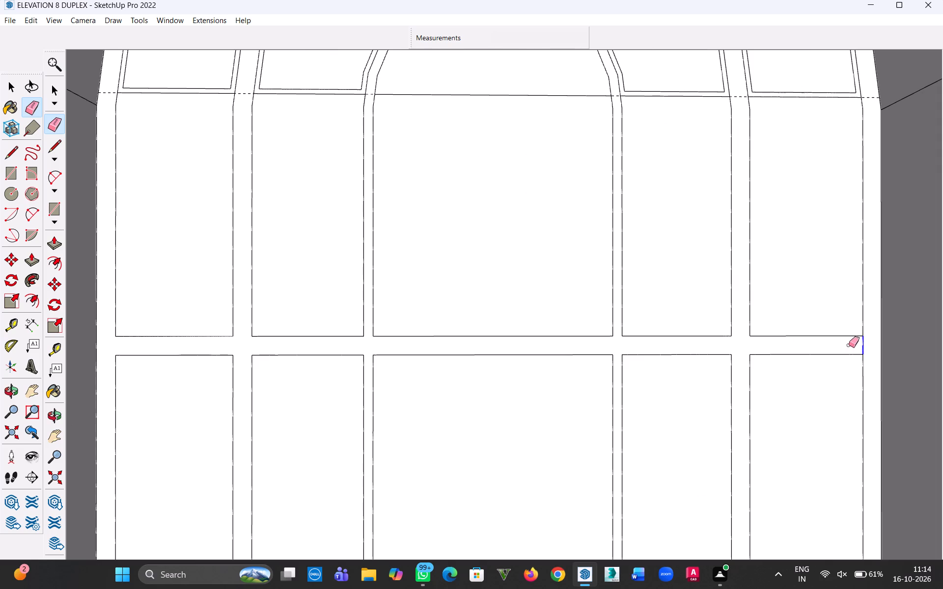
{"action": "left_click_drag", "start_coordinate": [849, 345], "coordinate": [847, 344]}
Erase the remaining short edges closing the middle bar's right end, the lowest bar's two ends and the foot of the right mullion.
{"action": "scroll", "coordinate": [750, 317], "scroll_direction": "down", "scroll_amount": 5}
{"action": "key", "text": "h"}
{"action": "left_click_drag", "start_coordinate": [683, 374], "coordinate": [669, 351]}
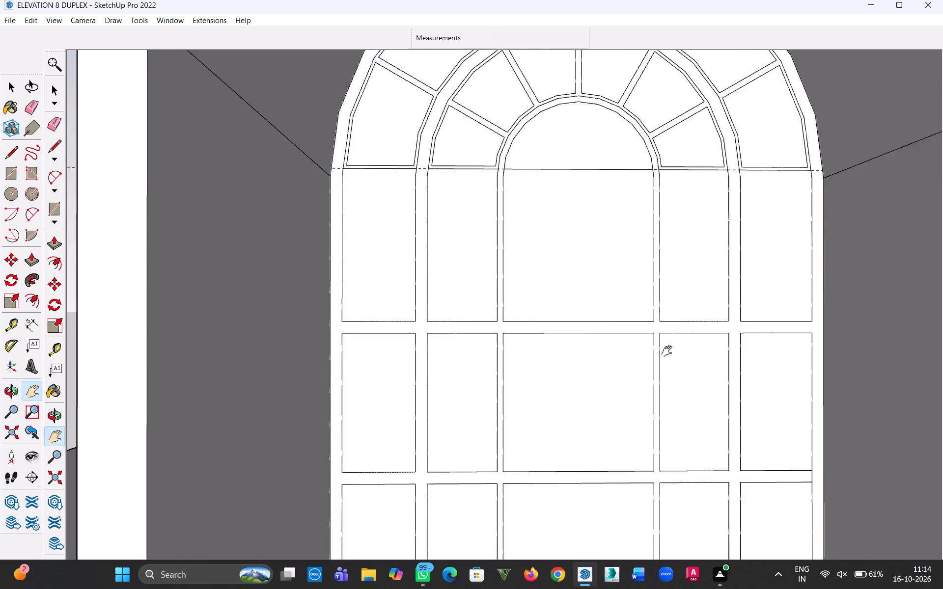
{"action": "left_click_drag", "start_coordinate": [669, 351], "coordinate": [629, 155]}
{"action": "left_click_drag", "start_coordinate": [684, 439], "coordinate": [706, 342]}
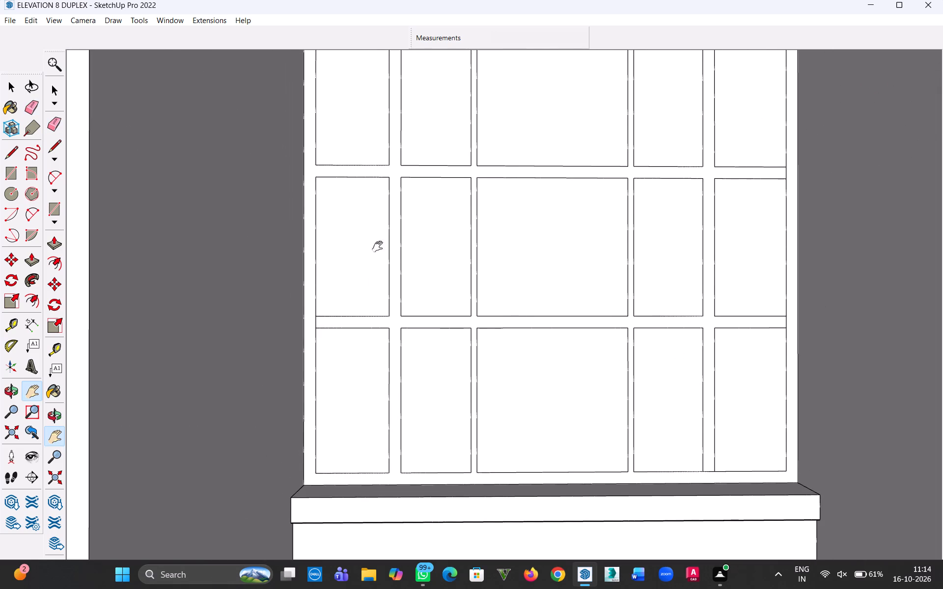
{"action": "key", "text": "Escape"}
{"action": "left_click_drag", "start_coordinate": [317, 323], "coordinate": [307, 322]}
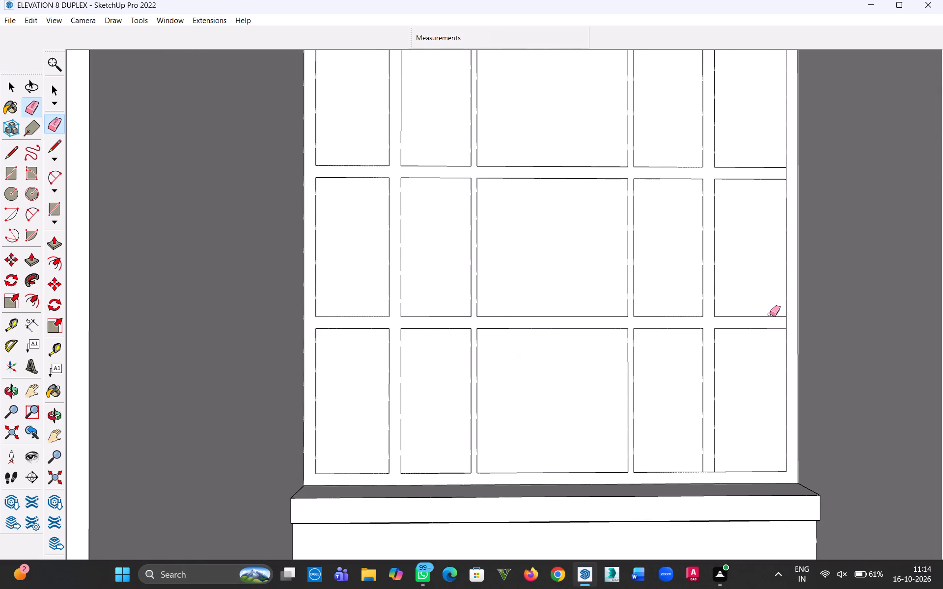
{"action": "left_click_drag", "start_coordinate": [788, 321], "coordinate": [778, 321]}
{"action": "left_click_drag", "start_coordinate": [707, 466], "coordinate": [707, 478]}
{"action": "left_click_drag", "start_coordinate": [786, 173], "coordinate": [771, 169]}
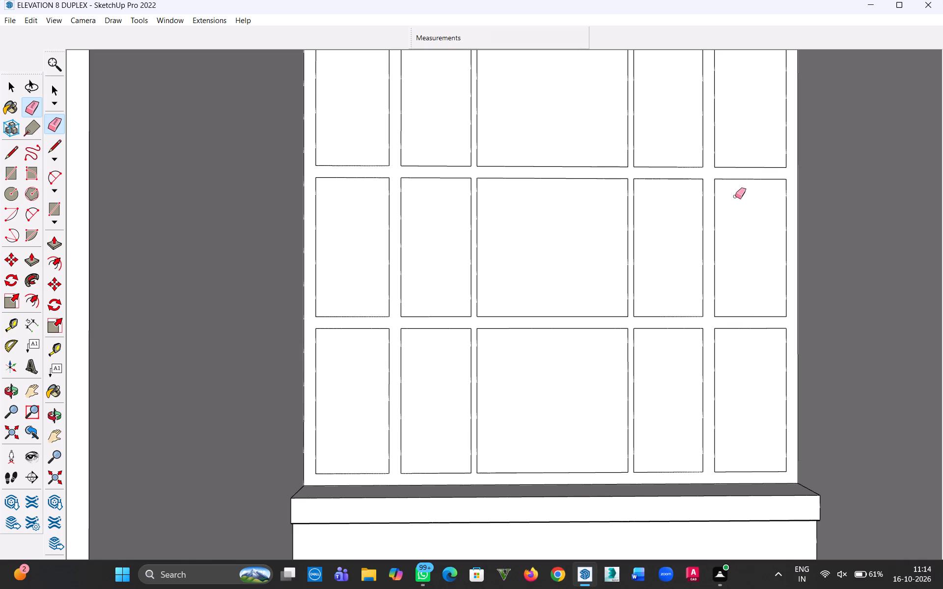
Erase the redundant arc line between the arched window's outer frame and its outer ring of fan panes.
{"action": "key", "text": "h"}
{"action": "left_click_drag", "start_coordinate": [732, 201], "coordinate": [692, 523]}
{"action": "left_click_drag", "start_coordinate": [706, 245], "coordinate": [696, 282]}
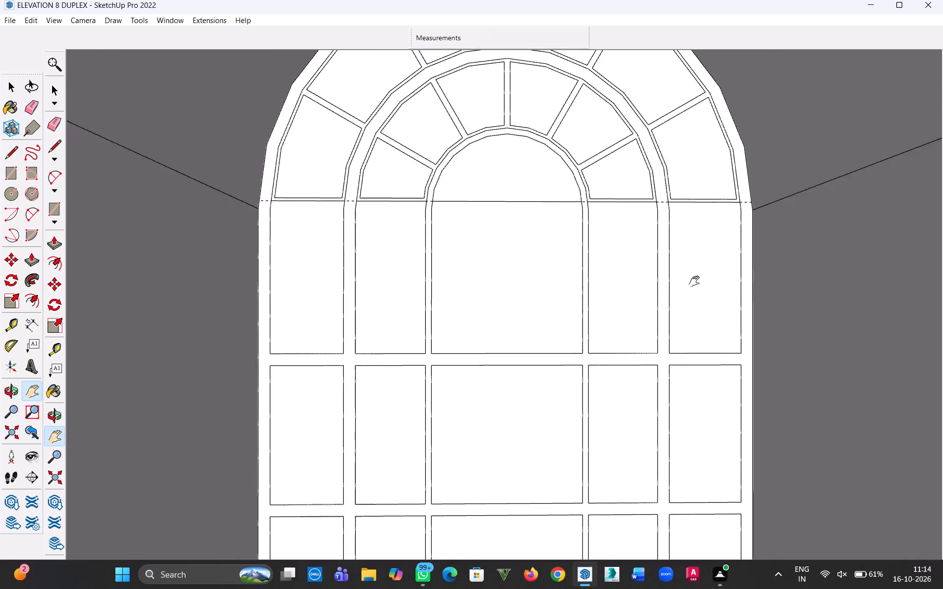
{"action": "left_click_drag", "start_coordinate": [696, 282], "coordinate": [696, 328]}
{"action": "scroll", "coordinate": [758, 247], "scroll_direction": "up", "scroll_amount": 7}
{"action": "scroll", "coordinate": [694, 249], "scroll_direction": "up", "scroll_amount": 4}
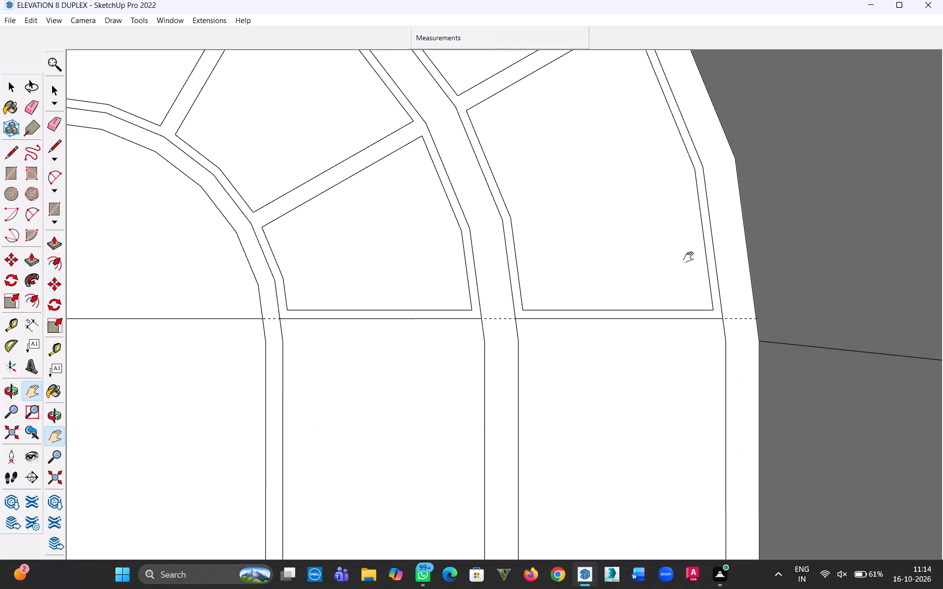
{"action": "scroll", "coordinate": [703, 295], "scroll_direction": "up", "scroll_amount": 3}
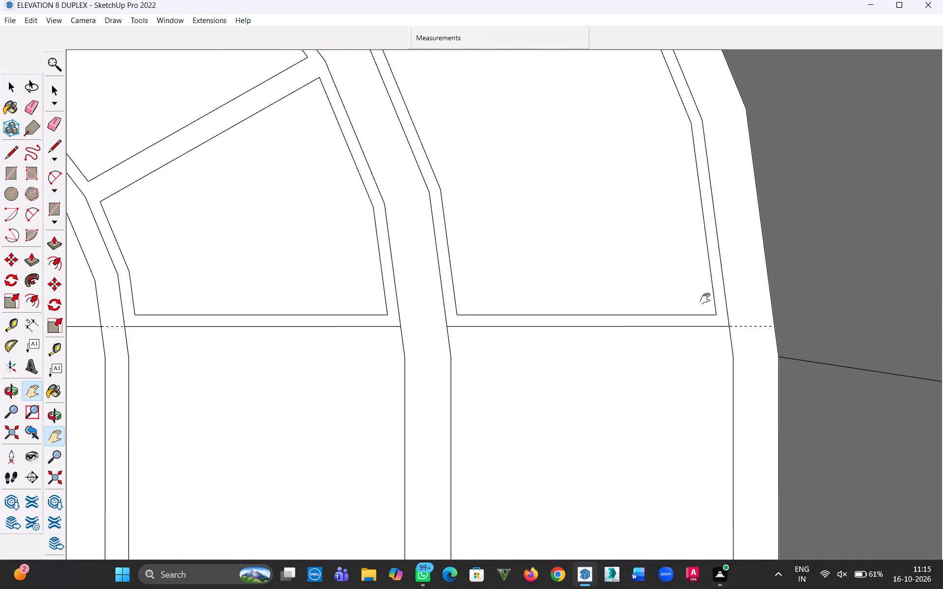
{"action": "scroll", "coordinate": [707, 299], "scroll_direction": "up", "scroll_amount": 1}
{"action": "scroll", "coordinate": [733, 322], "scroll_direction": "down", "scroll_amount": 6}
{"action": "scroll", "coordinate": [734, 325], "scroll_direction": "up", "scroll_amount": 4}
{"action": "key", "text": "Escape"}
{"action": "key", "text": "e"}
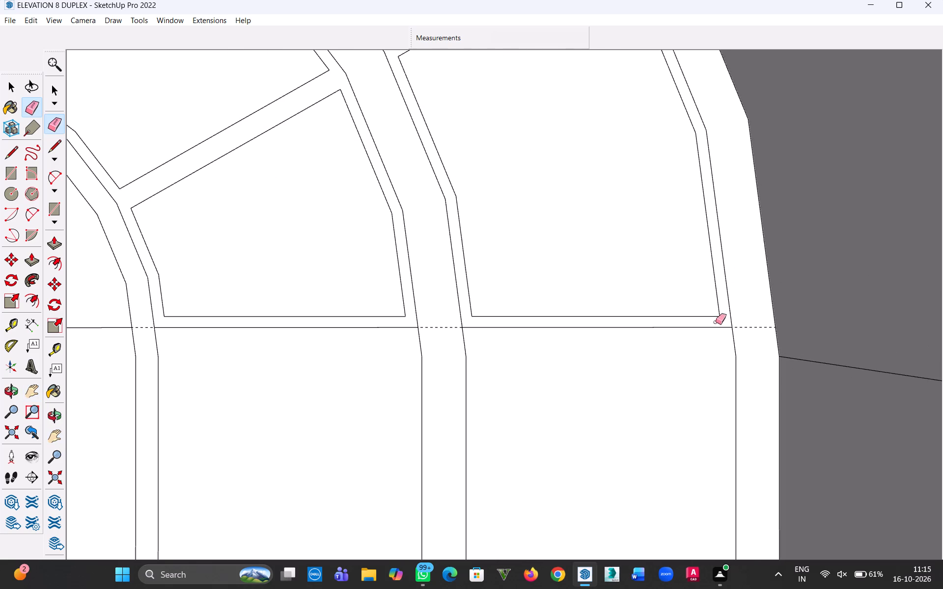
{"action": "left_click_drag", "start_coordinate": [730, 291], "coordinate": [723, 290]}
Erase the redundant arc lines on both sides of the window's middle arched bar and along the inner arched bar.
{"action": "scroll", "coordinate": [661, 301], "scroll_direction": "down", "scroll_amount": 5}
{"action": "scroll", "coordinate": [523, 281], "scroll_direction": "down", "scroll_amount": 1}
{"action": "scroll", "coordinate": [531, 283], "scroll_direction": "up", "scroll_amount": 3}
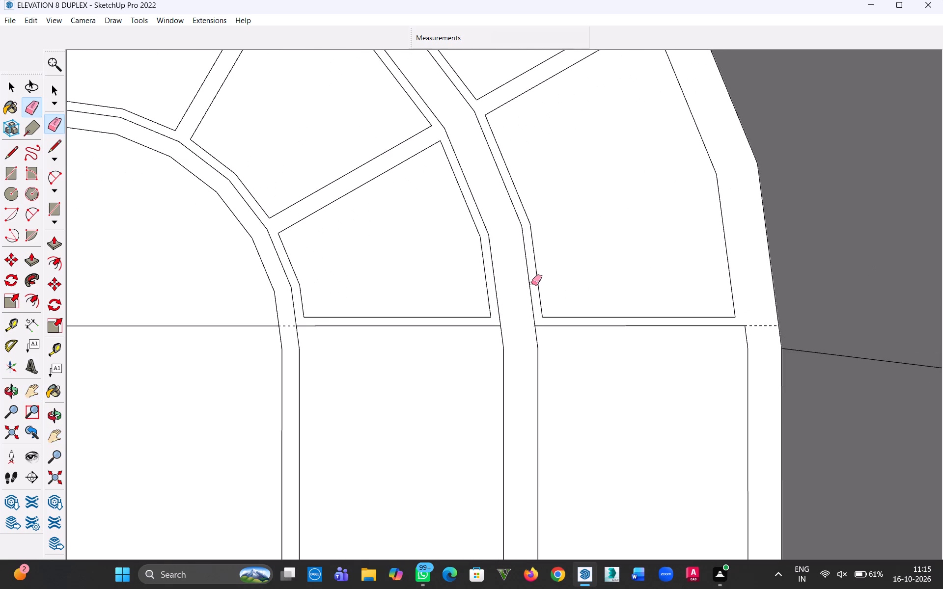
{"action": "left_click_drag", "start_coordinate": [528, 284], "coordinate": [516, 283]}
{"action": "scroll", "coordinate": [491, 270], "scroll_direction": "down", "scroll_amount": 9}
{"action": "scroll", "coordinate": [490, 270], "scroll_direction": "up", "scroll_amount": 5}
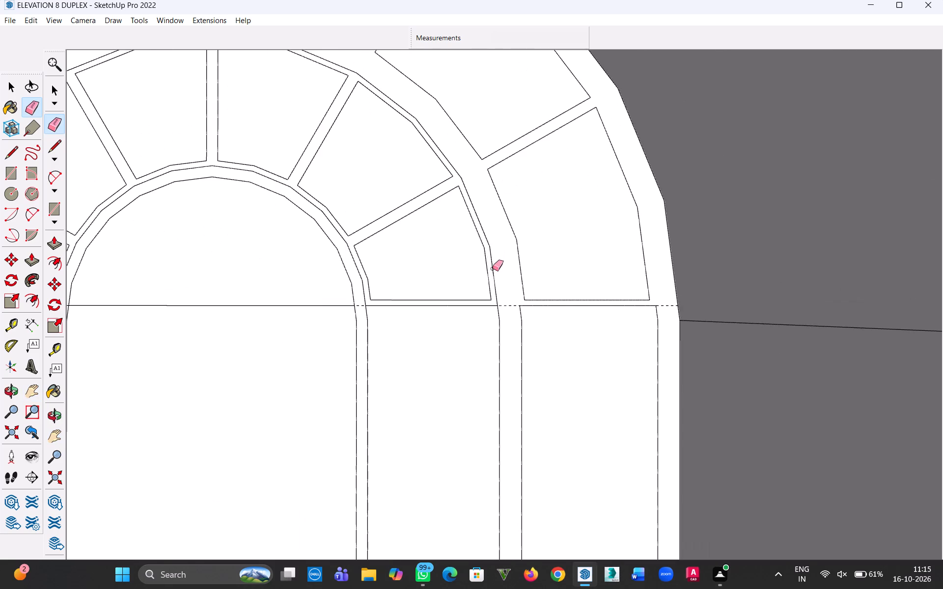
{"action": "scroll", "coordinate": [490, 269], "scroll_direction": "up", "scroll_amount": 4}
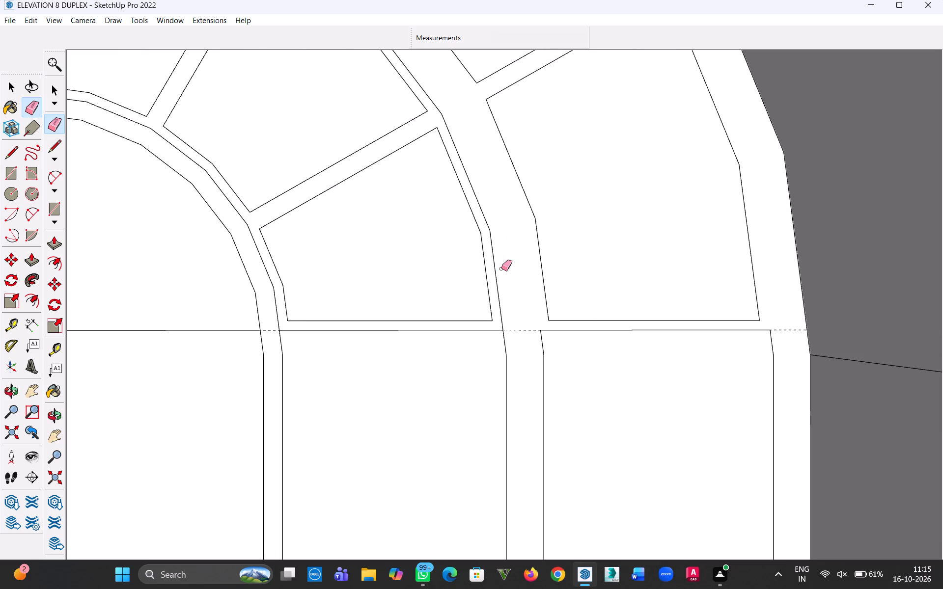
{"action": "left_click_drag", "start_coordinate": [498, 268], "coordinate": [490, 267]}
{"action": "scroll", "coordinate": [449, 265], "scroll_direction": "down", "scroll_amount": 5}
{"action": "scroll", "coordinate": [326, 265], "scroll_direction": "up", "scroll_amount": 4}
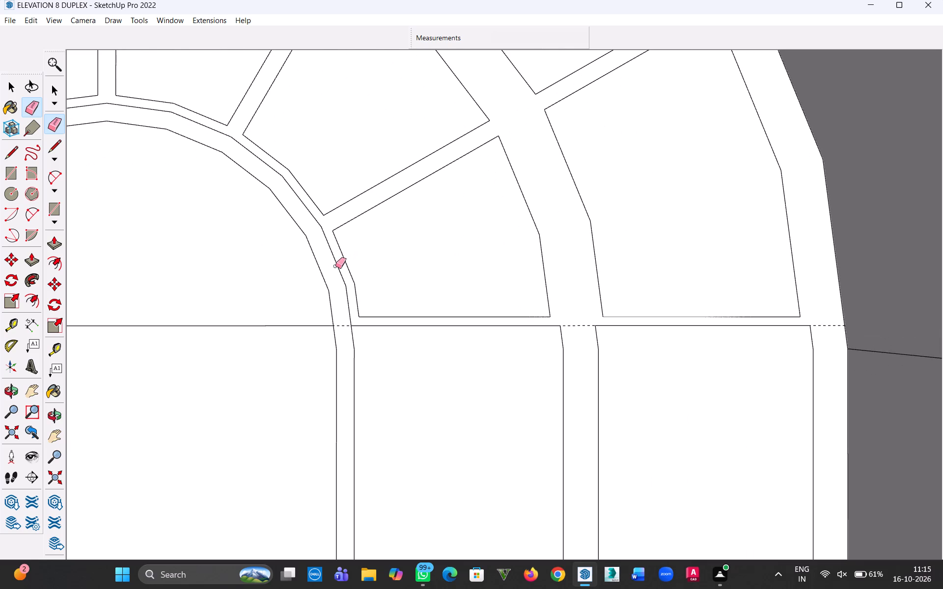
{"action": "left_click_drag", "start_coordinate": [338, 266], "coordinate": [328, 266]}
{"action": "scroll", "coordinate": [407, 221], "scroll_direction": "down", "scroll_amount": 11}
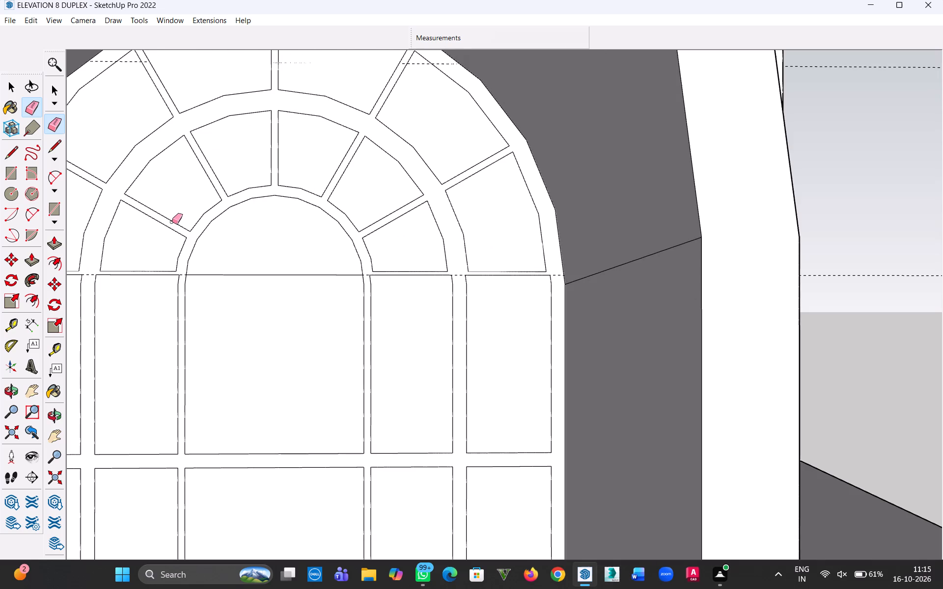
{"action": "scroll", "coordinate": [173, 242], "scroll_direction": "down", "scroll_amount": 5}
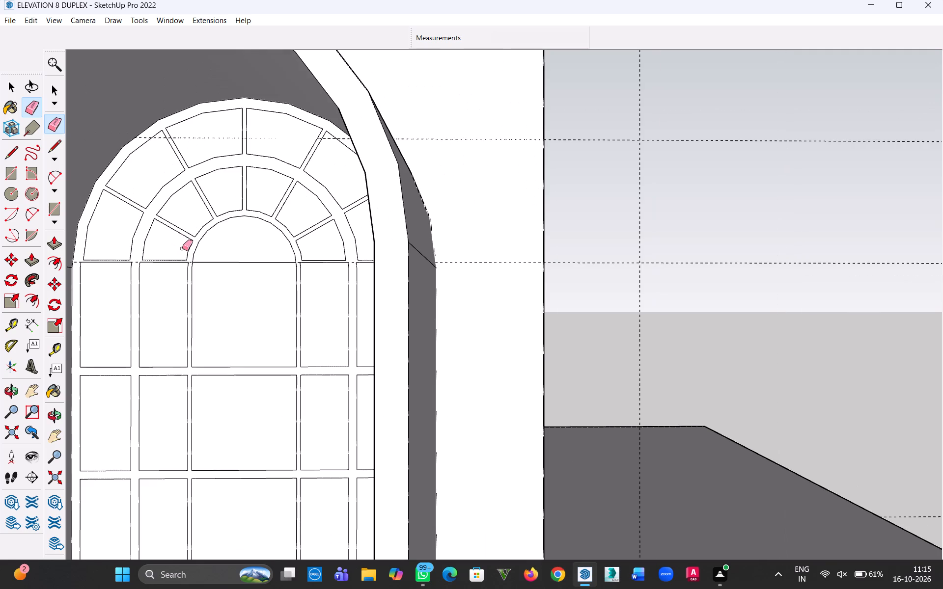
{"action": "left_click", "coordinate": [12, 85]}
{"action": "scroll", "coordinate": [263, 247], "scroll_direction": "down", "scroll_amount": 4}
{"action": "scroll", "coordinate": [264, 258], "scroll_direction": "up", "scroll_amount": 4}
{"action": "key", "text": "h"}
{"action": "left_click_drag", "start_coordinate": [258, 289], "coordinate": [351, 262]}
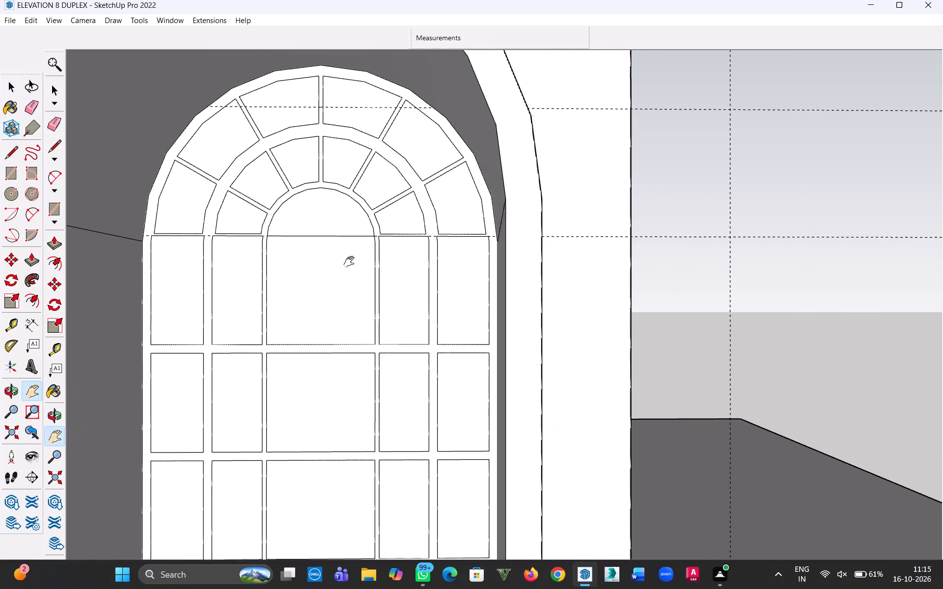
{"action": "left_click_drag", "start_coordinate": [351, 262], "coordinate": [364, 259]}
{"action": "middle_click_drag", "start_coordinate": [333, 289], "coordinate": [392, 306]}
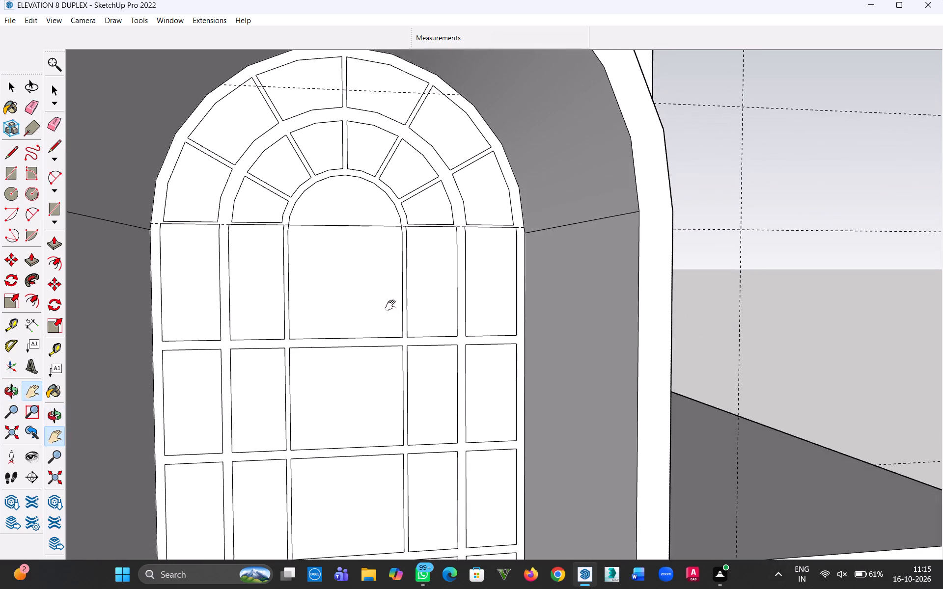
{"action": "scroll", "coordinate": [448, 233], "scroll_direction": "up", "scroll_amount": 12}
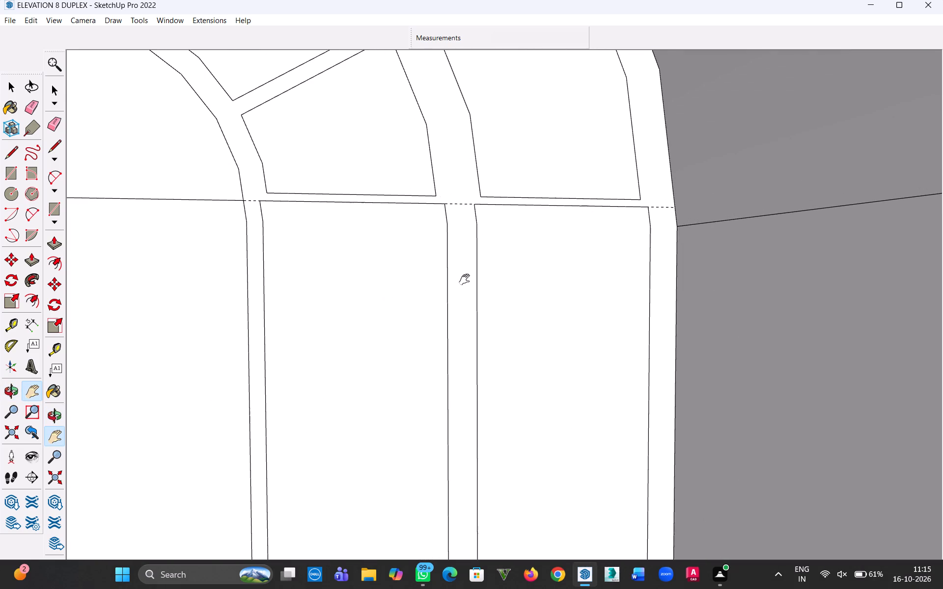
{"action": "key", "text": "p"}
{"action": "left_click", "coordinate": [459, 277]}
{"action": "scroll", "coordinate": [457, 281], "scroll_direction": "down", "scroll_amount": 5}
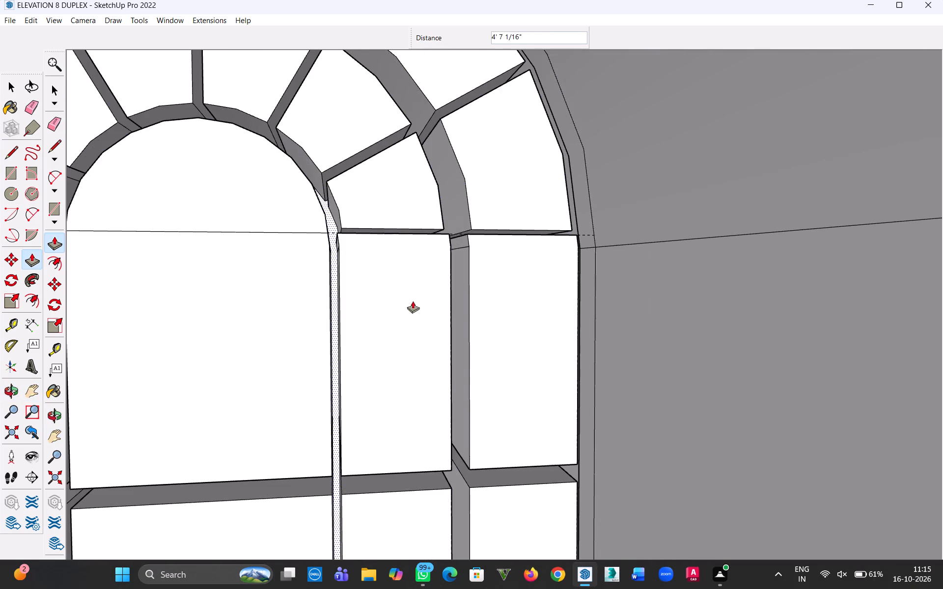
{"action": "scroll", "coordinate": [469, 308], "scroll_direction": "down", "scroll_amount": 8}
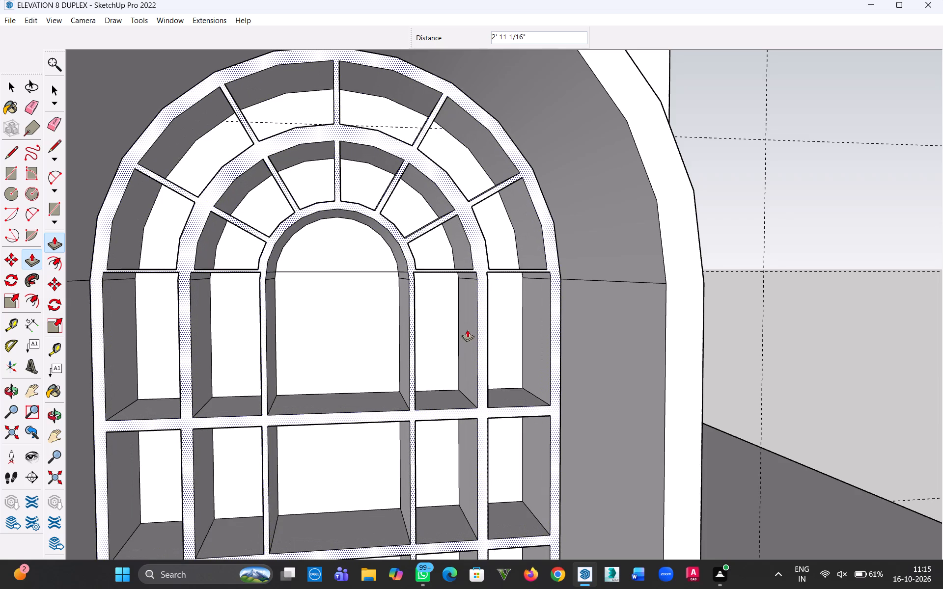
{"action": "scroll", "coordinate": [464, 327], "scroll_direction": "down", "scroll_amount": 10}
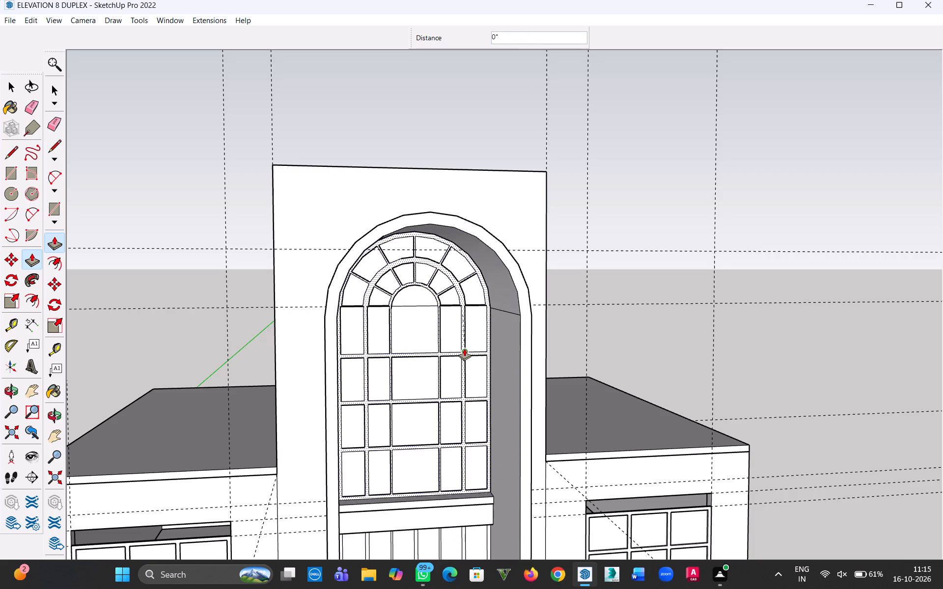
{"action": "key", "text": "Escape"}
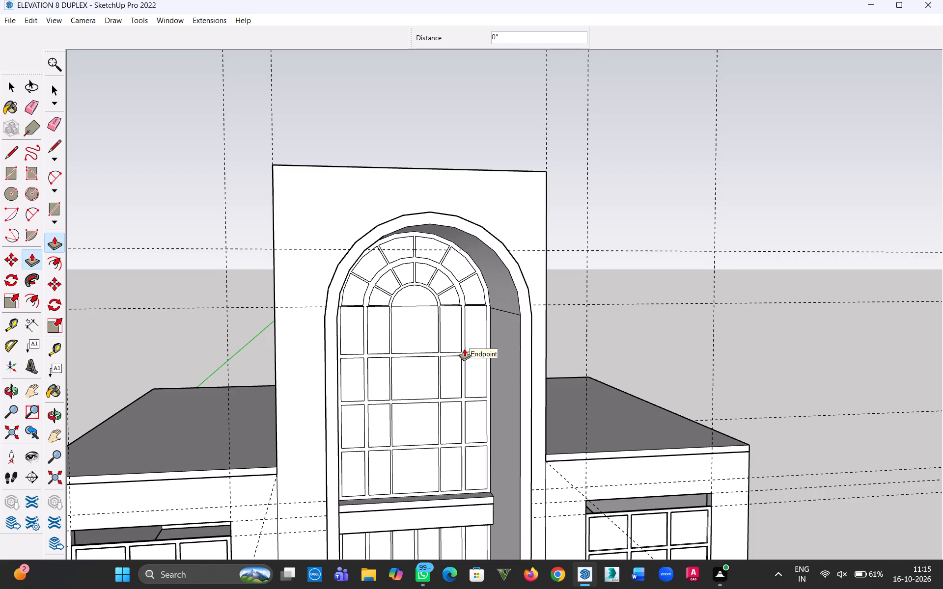
Copy the vertical edges of the mullion between the leftmost two pane columns 6' 8" to the matching right mullion, dividing by 2 for a centre mullion.
{"action": "middle_click_drag", "start_coordinate": [400, 326], "coordinate": [348, 326]}
{"action": "left_click", "coordinate": [19, 90]}
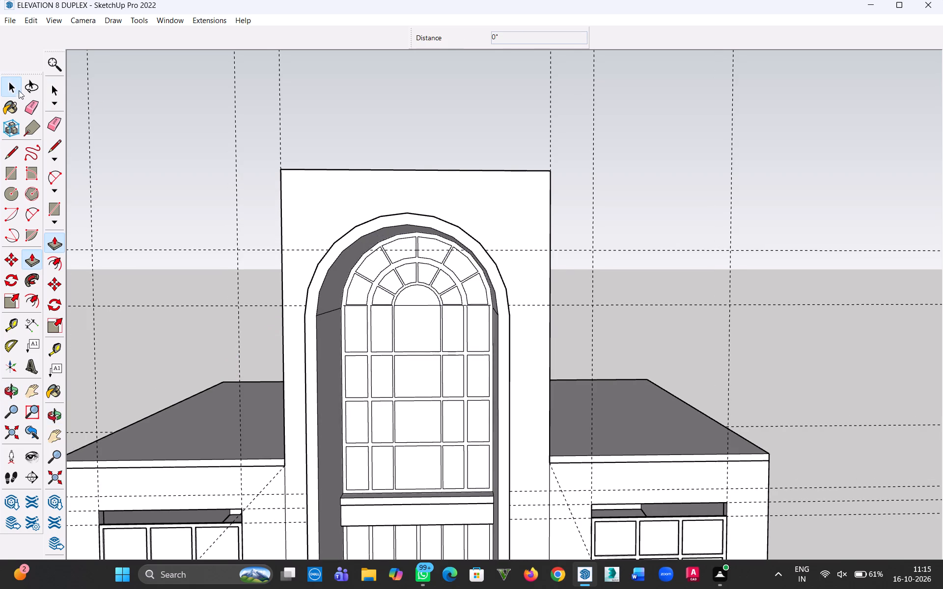
{"action": "scroll", "coordinate": [448, 329], "scroll_direction": "up", "scroll_amount": 4}
{"action": "scroll", "coordinate": [393, 327], "scroll_direction": "up", "scroll_amount": 4}
{"action": "left_click", "coordinate": [352, 320]}
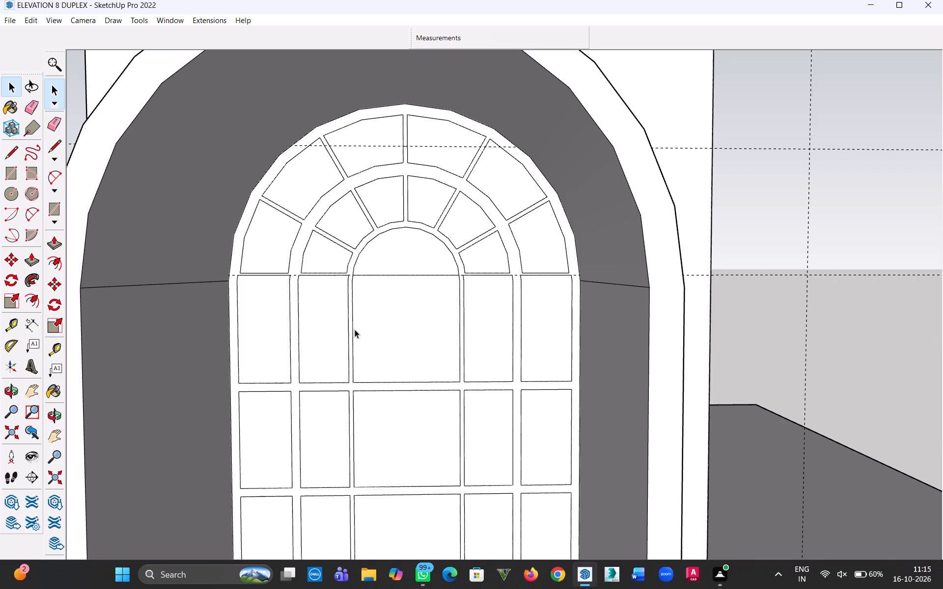
{"action": "left_click", "coordinate": [298, 329]}
{"action": "left_click", "coordinate": [290, 342], "text": "ctrl"}
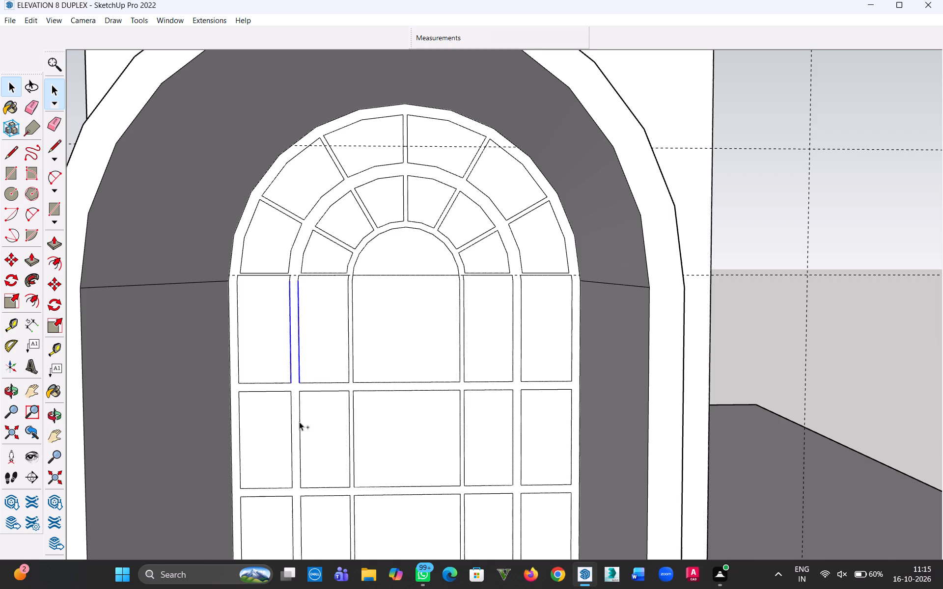
{"action": "left_click", "coordinate": [299, 422], "text": "ctrl"}
{"action": "left_click", "coordinate": [292, 422], "text": "ctrl"}
{"action": "left_click", "coordinate": [302, 516], "text": "ctrl"}
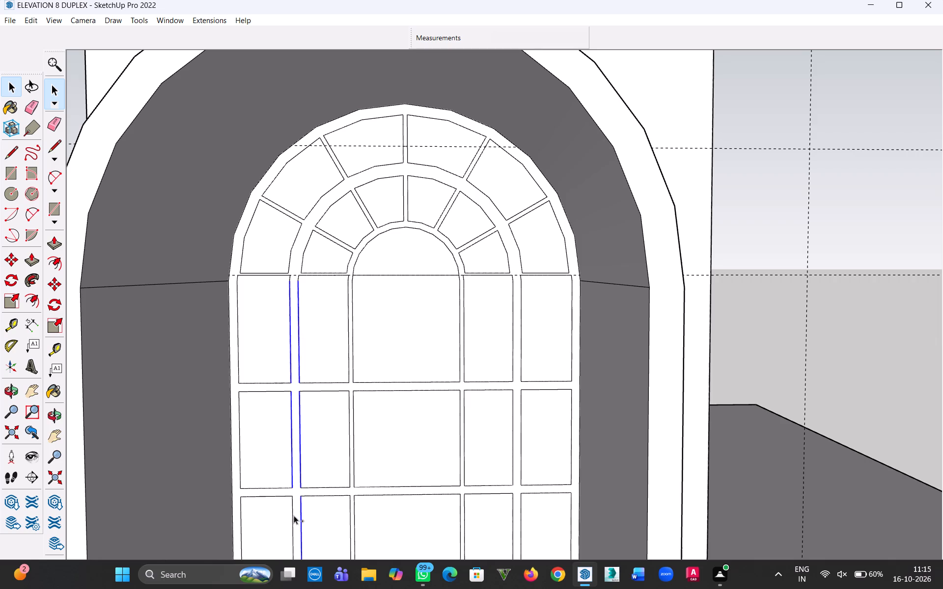
{"action": "left_click", "coordinate": [292, 515], "text": "ctrl"}
{"action": "scroll", "coordinate": [345, 508], "scroll_direction": "down", "scroll_amount": 3}
{"action": "key", "text": "h"}
{"action": "left_click_drag", "start_coordinate": [347, 516], "coordinate": [363, 308]}
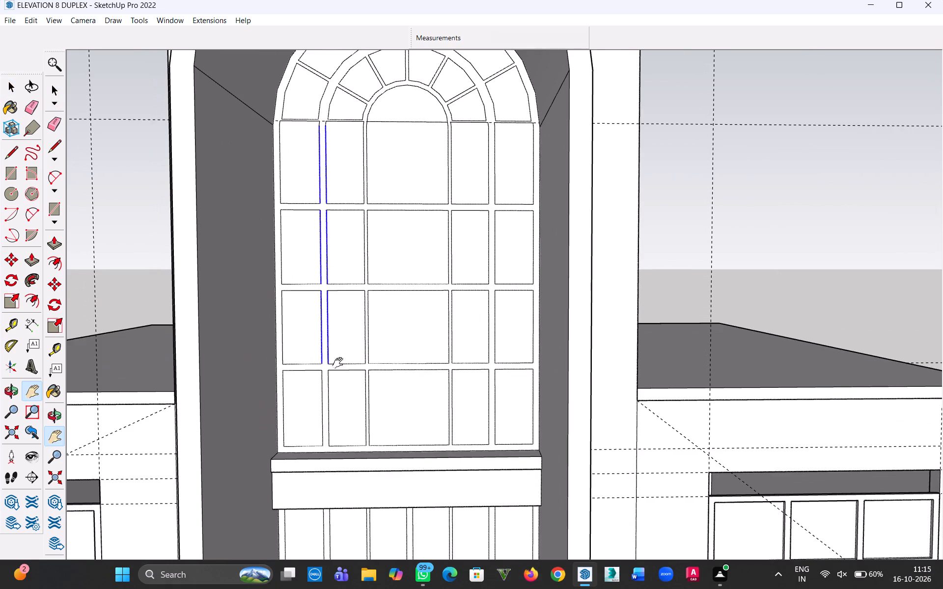
{"action": "scroll", "coordinate": [337, 371], "scroll_direction": "up", "scroll_amount": 5}
{"action": "key", "text": "Escape"}
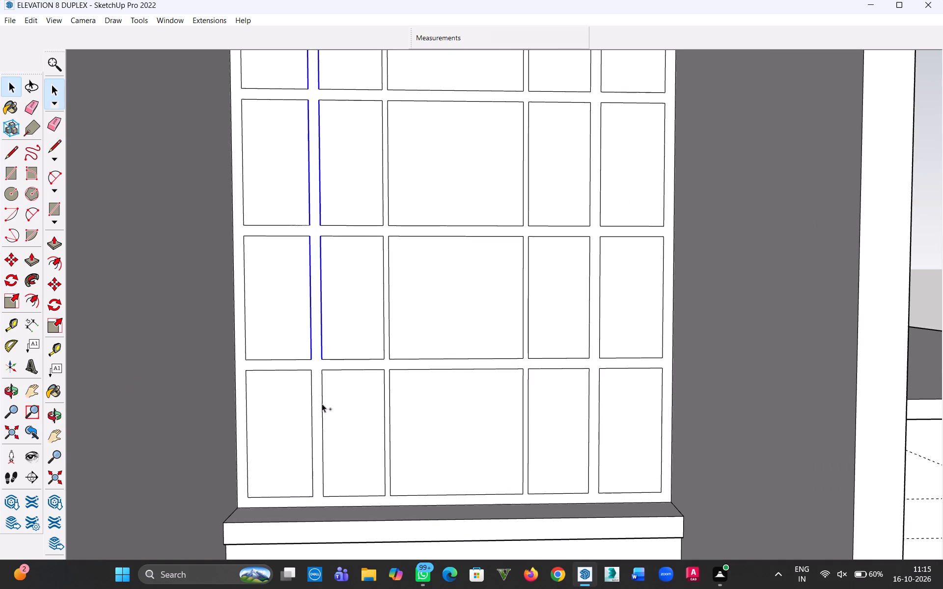
{"action": "left_click", "coordinate": [322, 403], "text": "ctrl"}
{"action": "left_click", "coordinate": [312, 403], "text": "ctrl"}
{"action": "key", "text": "m"}
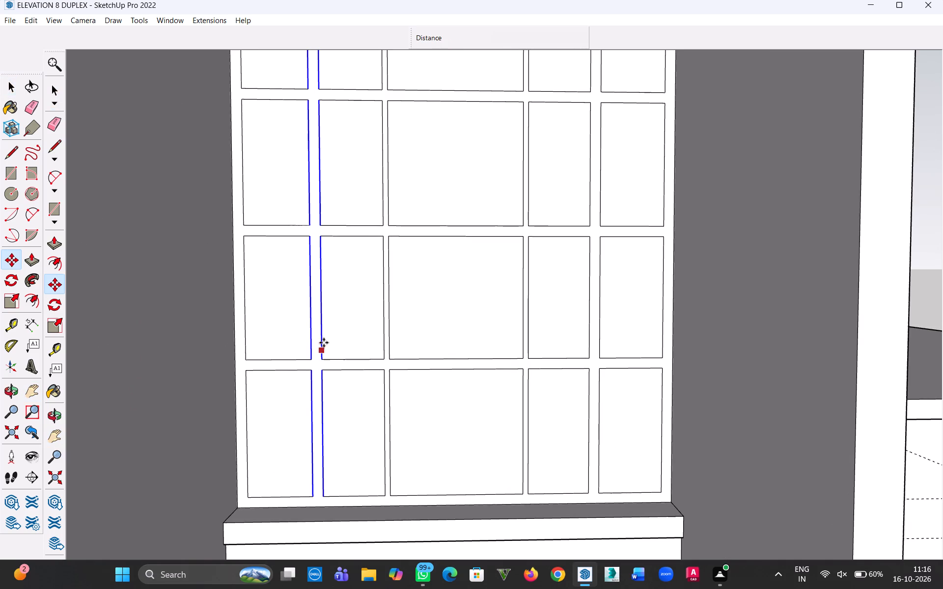
{"action": "left_click", "coordinate": [319, 237]}
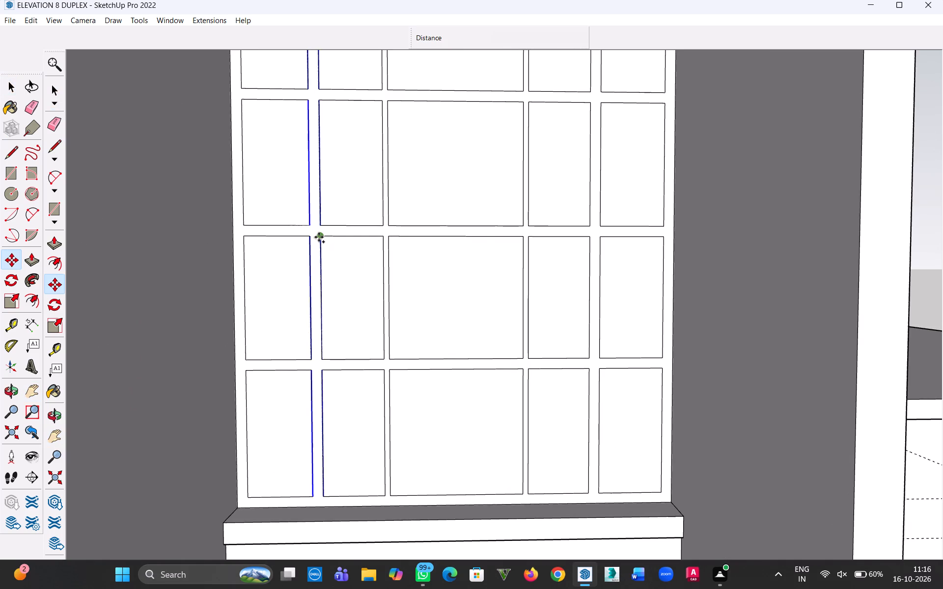
{"action": "left_click", "coordinate": [599, 240]}
{"action": "type", "text": "/2"}
{"action": "key", "text": "Return"}
{"action": "left_click", "coordinate": [13, 87]}
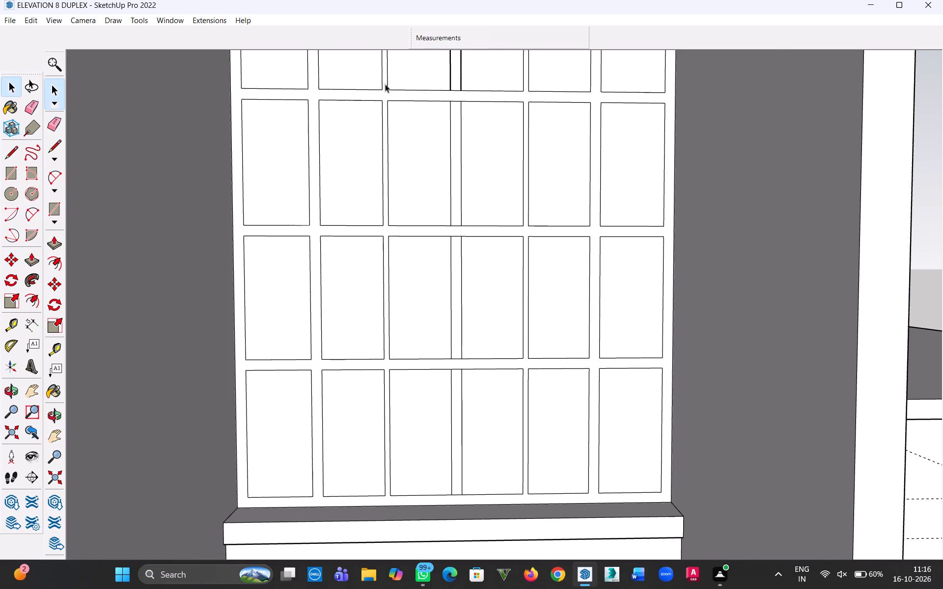
Erase the short edges where the new centre mullion crosses the arched window's upper two horizontal bars.
{"action": "scroll", "coordinate": [466, 93], "scroll_direction": "up", "scroll_amount": 9}
{"action": "key", "text": "e"}
{"action": "left_click_drag", "start_coordinate": [432, 76], "coordinate": [433, 120]}
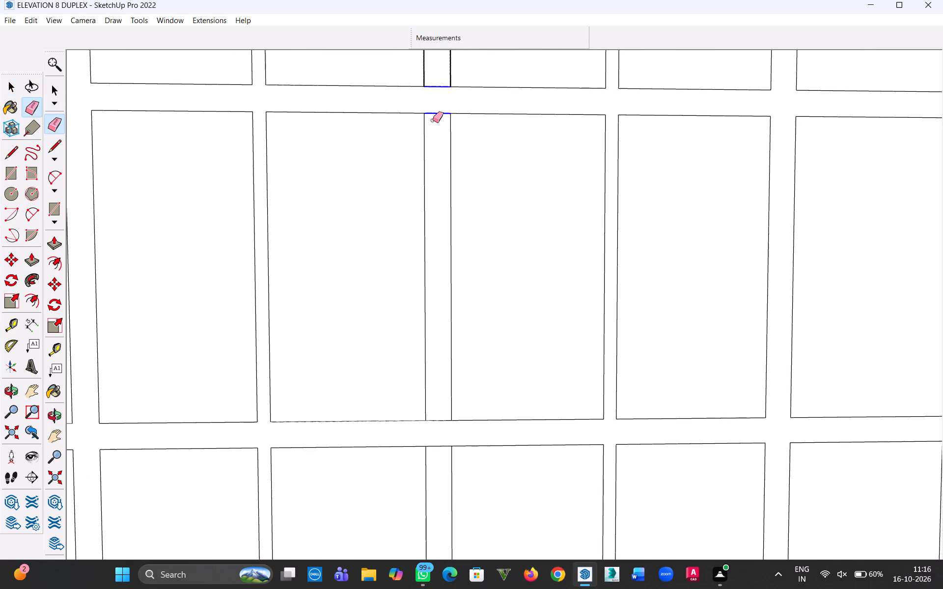
{"action": "left_click_drag", "start_coordinate": [433, 120], "coordinate": [432, 127]}
{"action": "scroll", "coordinate": [430, 124], "scroll_direction": "down", "scroll_amount": 18}
{"action": "scroll", "coordinate": [434, 185], "scroll_direction": "up", "scroll_amount": 11}
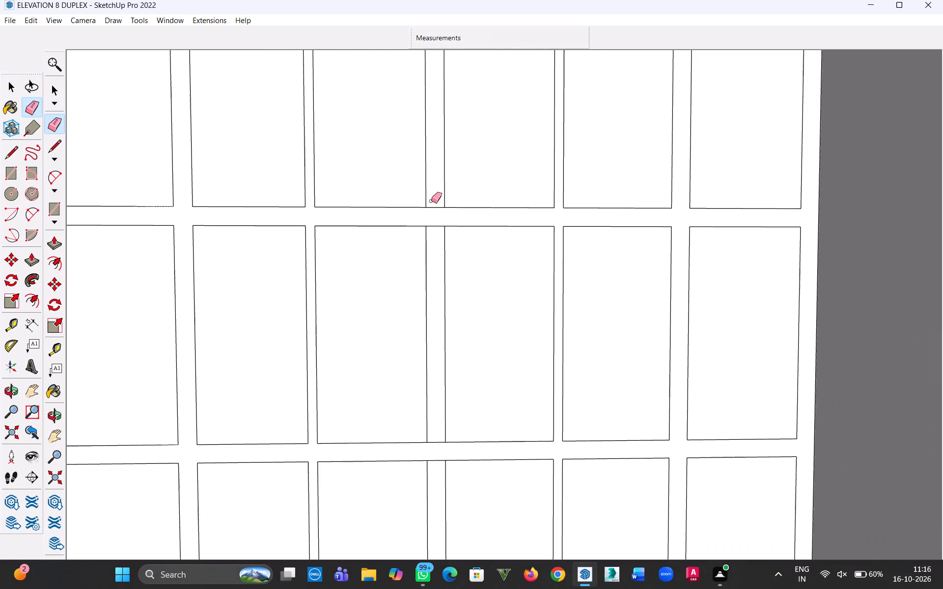
{"action": "left_click_drag", "start_coordinate": [431, 200], "coordinate": [435, 256]}
{"action": "left_click_drag", "start_coordinate": [431, 225], "coordinate": [435, 243]}
Erase the short edges where the centre mullion crosses the arched window's lowest horizontal bar.
{"action": "scroll", "coordinate": [432, 199], "scroll_direction": "down", "scroll_amount": 6}
{"action": "key", "text": "h"}
{"action": "left_click_drag", "start_coordinate": [434, 200], "coordinate": [436, 213]}
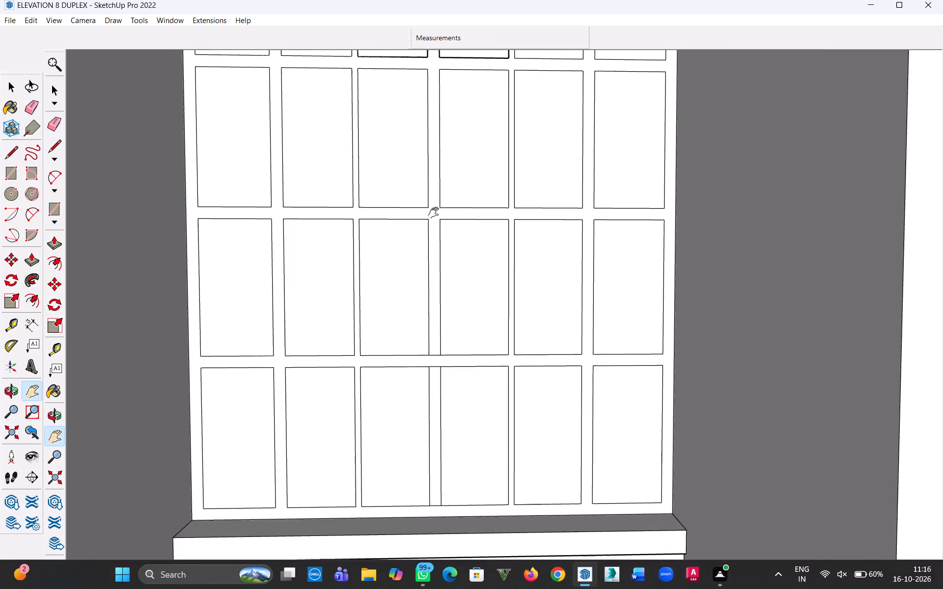
{"action": "left_click_drag", "start_coordinate": [436, 213], "coordinate": [447, 442]}
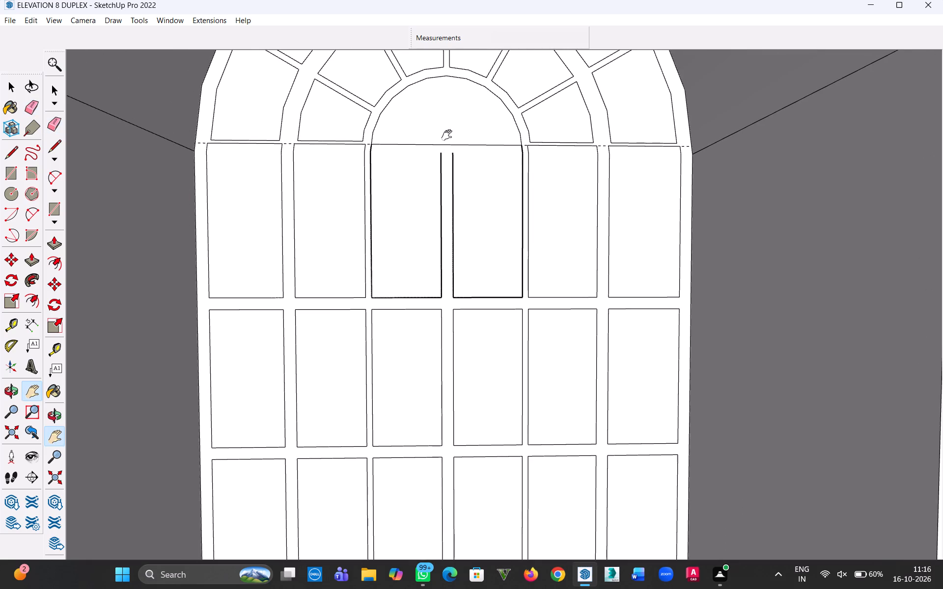
{"action": "scroll", "coordinate": [470, 340], "scroll_direction": "down", "scroll_amount": 4}
{"action": "key", "text": "h"}
{"action": "left_click_drag", "start_coordinate": [440, 373], "coordinate": [418, 147]}
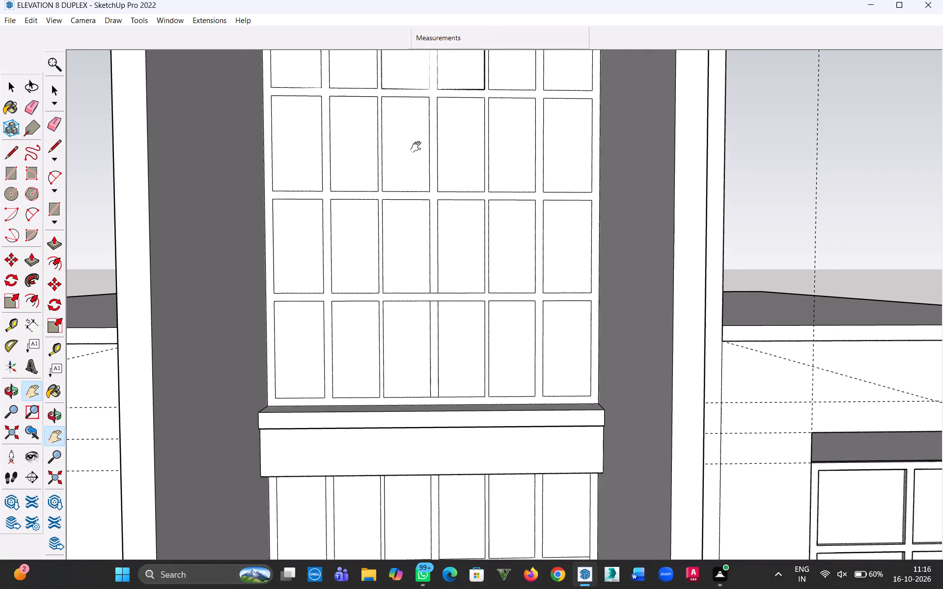
{"action": "left_click_drag", "start_coordinate": [428, 262], "coordinate": [424, 228]}
{"action": "scroll", "coordinate": [428, 248], "scroll_direction": "up", "scroll_amount": 7}
{"action": "key", "text": "Escape"}
{"action": "left_click_drag", "start_coordinate": [430, 265], "coordinate": [427, 295]}
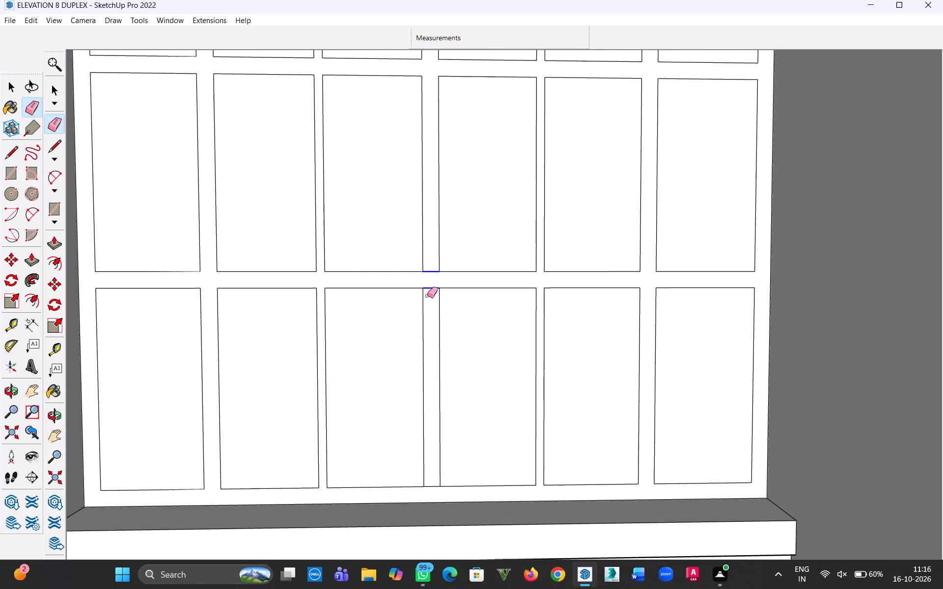
{"action": "left_click_drag", "start_coordinate": [427, 295], "coordinate": [427, 300]}
Draw a vertical line about 4' 11" long from the top of the centre mullion's right edge to the outer fan panes' upper arc.
{"action": "scroll", "coordinate": [431, 262], "scroll_direction": "down", "scroll_amount": 6}
{"action": "key", "text": "h"}
{"action": "left_click_drag", "start_coordinate": [422, 235], "coordinate": [421, 440]}
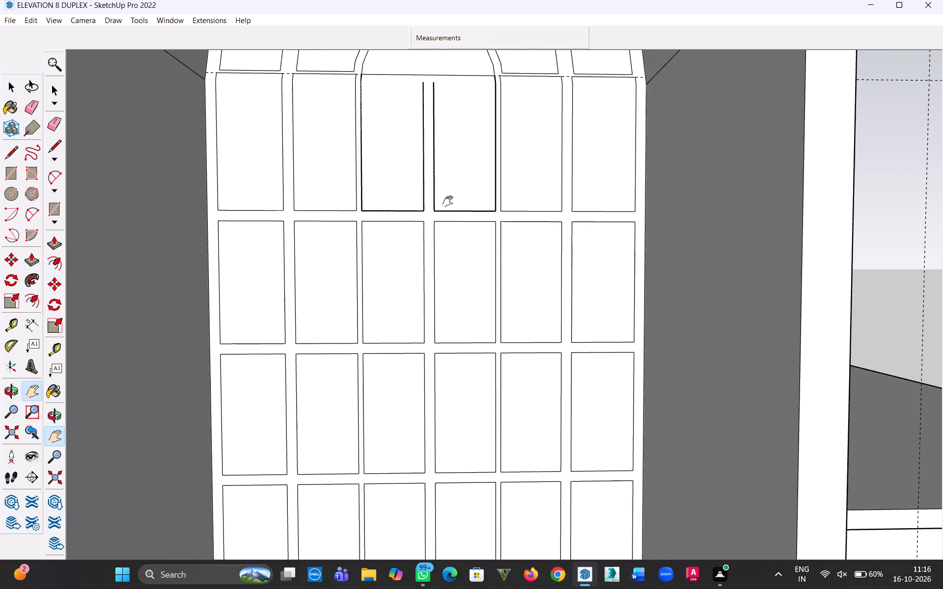
{"action": "left_click_drag", "start_coordinate": [450, 202], "coordinate": [460, 409]}
{"action": "scroll", "coordinate": [440, 322], "scroll_direction": "up", "scroll_amount": 5}
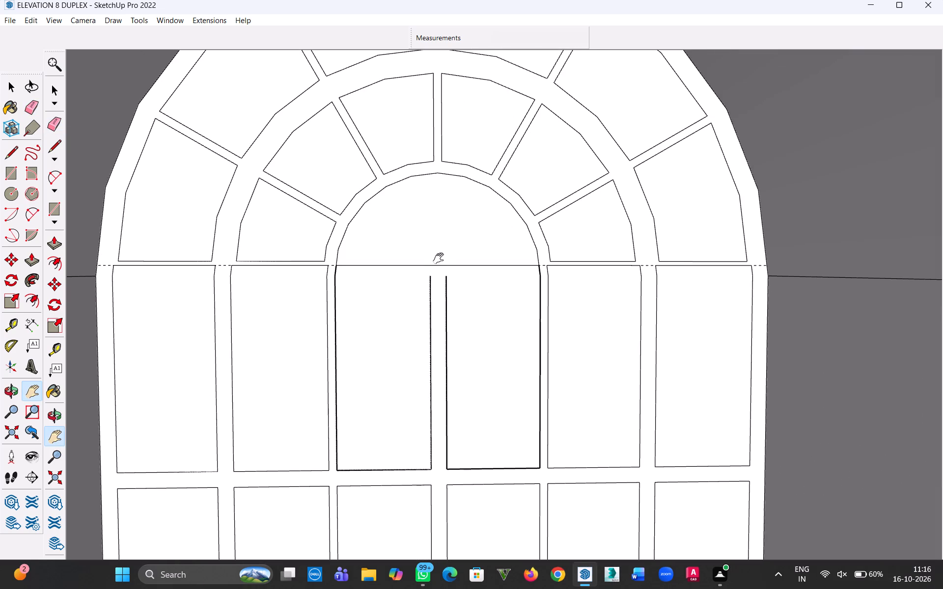
{"action": "key", "text": "Escape"}
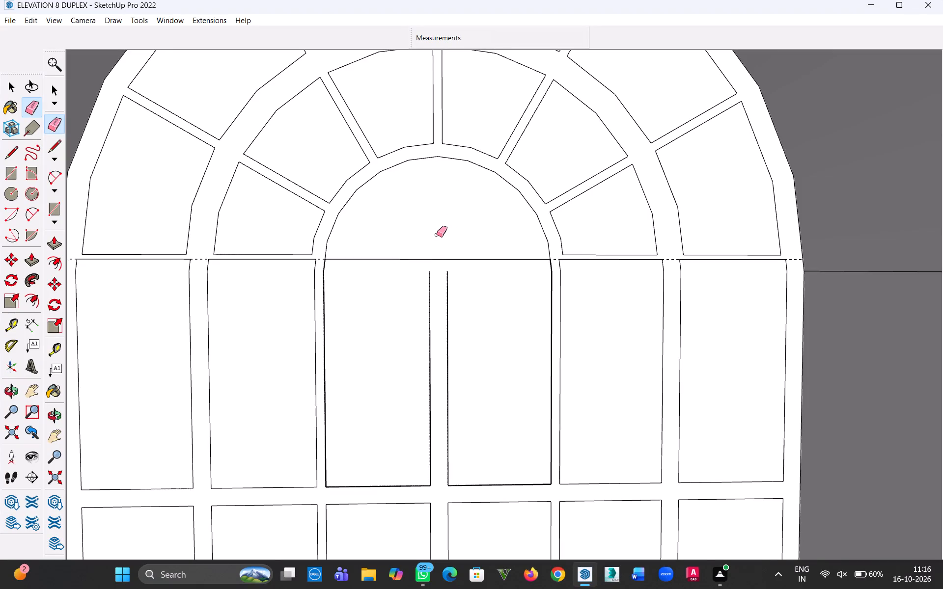
{"action": "key", "text": "Escape"}
{"action": "key", "text": "l"}
{"action": "scroll", "coordinate": [454, 228], "scroll_direction": "down", "scroll_amount": 7}
{"action": "left_click", "coordinate": [451, 253]}
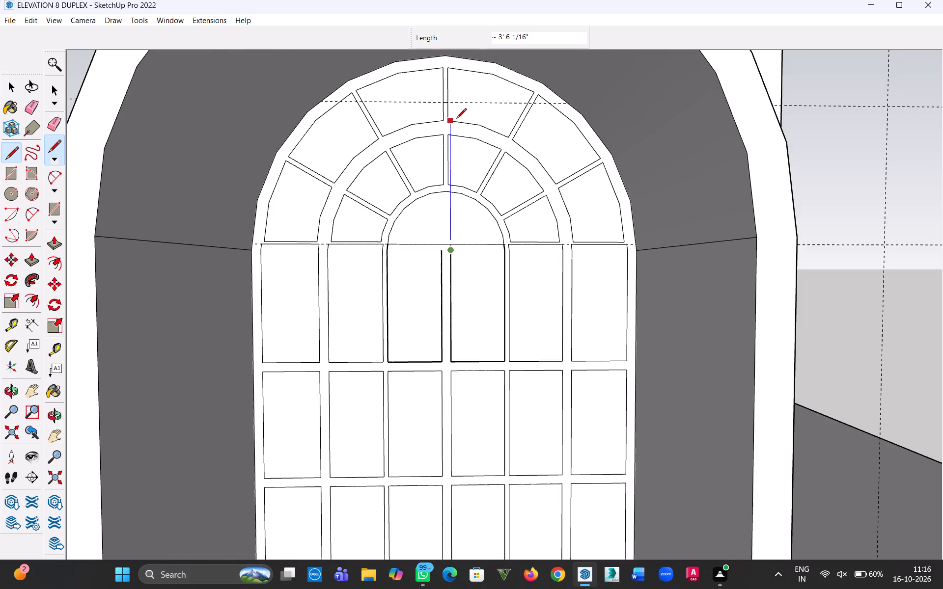
{"action": "left_click", "coordinate": [455, 70]}
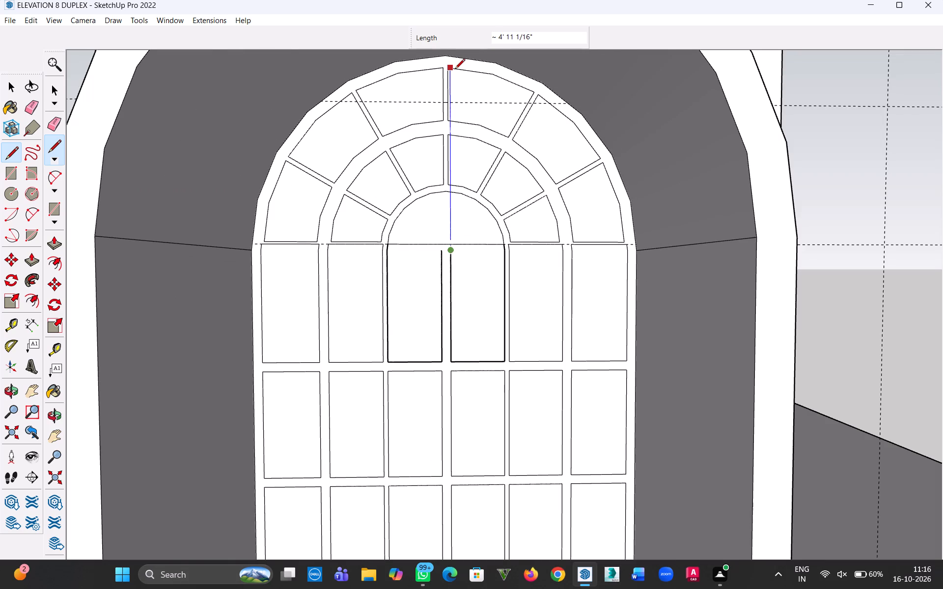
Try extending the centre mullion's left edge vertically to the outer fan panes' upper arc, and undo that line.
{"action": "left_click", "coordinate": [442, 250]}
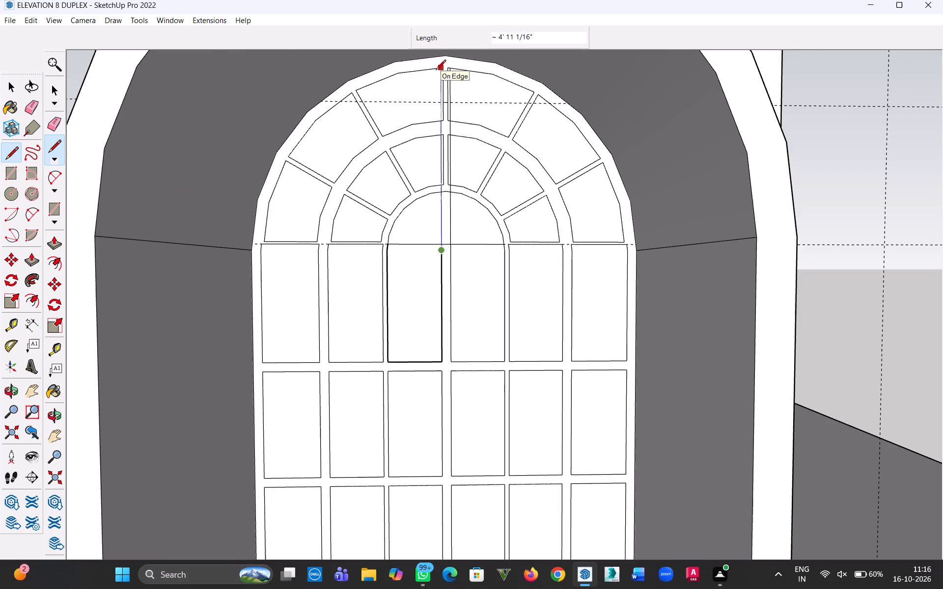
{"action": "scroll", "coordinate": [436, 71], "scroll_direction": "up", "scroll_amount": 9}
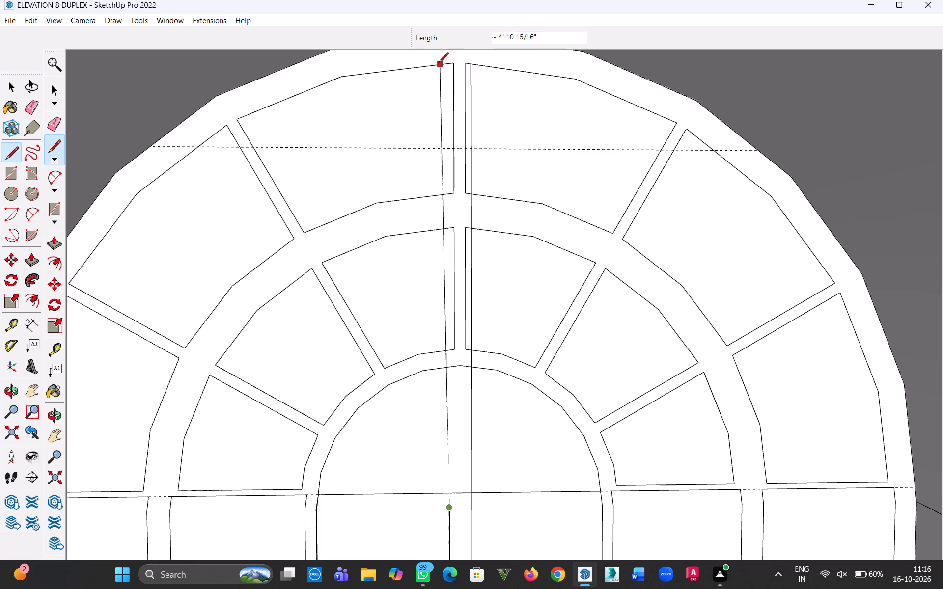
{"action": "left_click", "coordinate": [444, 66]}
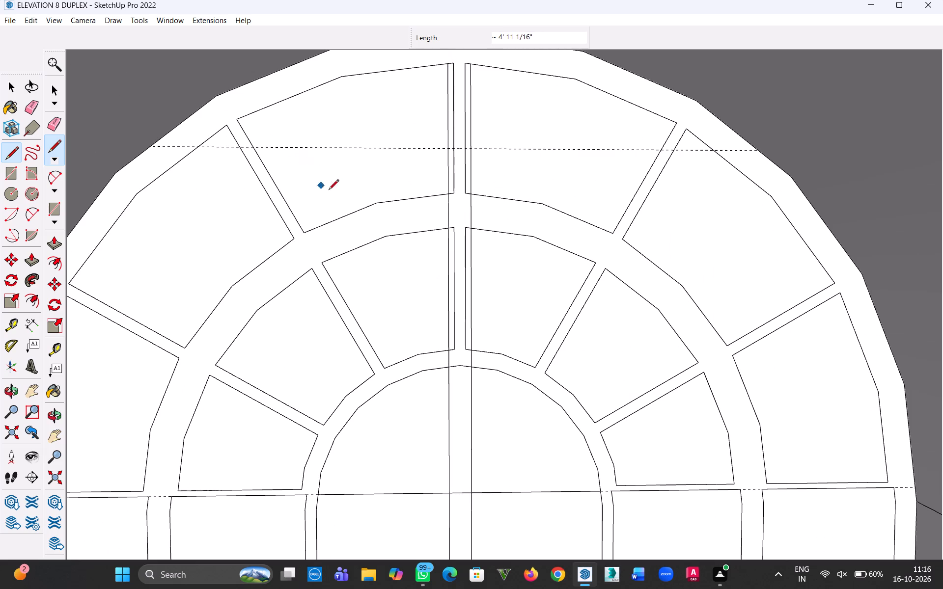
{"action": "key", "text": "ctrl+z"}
Draw a vertical line about 4' 11" long from the top of the centre mullion's left edge to the outer fan panes' upper arc.
{"action": "left_click", "coordinate": [449, 509]}
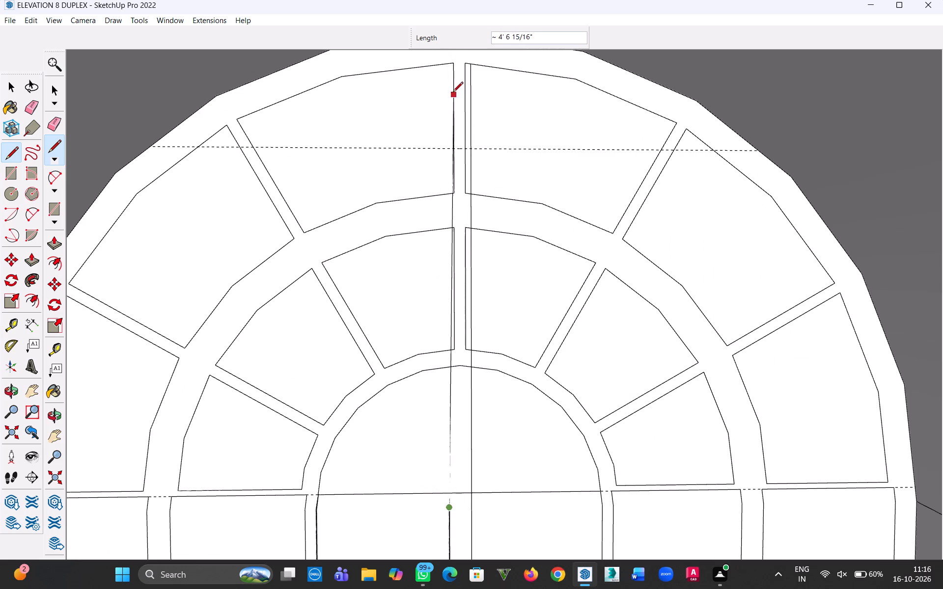
{"action": "left_click", "coordinate": [445, 62]}
{"action": "left_click", "coordinate": [10, 86]}
Erase the old narrow mullion edges in the outer fan ring and the lower arc stubs between the two new vertical lines.
{"action": "scroll", "coordinate": [429, 118], "scroll_direction": "up", "scroll_amount": 4}
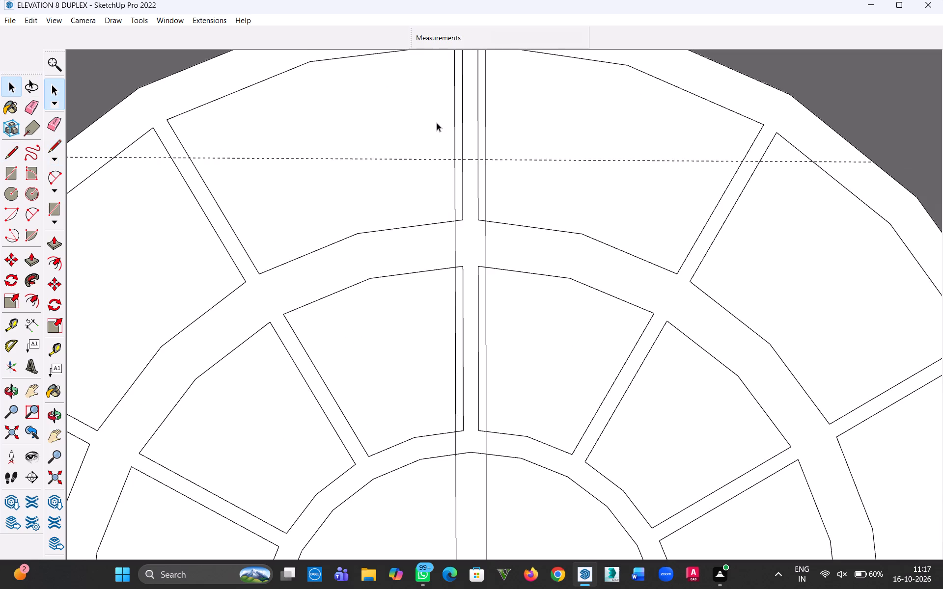
{"action": "key", "text": "e"}
{"action": "left_click_drag", "start_coordinate": [469, 124], "coordinate": [483, 128]}
{"action": "scroll", "coordinate": [482, 132], "scroll_direction": "down", "scroll_amount": 5}
{"action": "scroll", "coordinate": [479, 192], "scroll_direction": "up", "scroll_amount": 10}
{"action": "left_click_drag", "start_coordinate": [487, 195], "coordinate": [490, 202]}
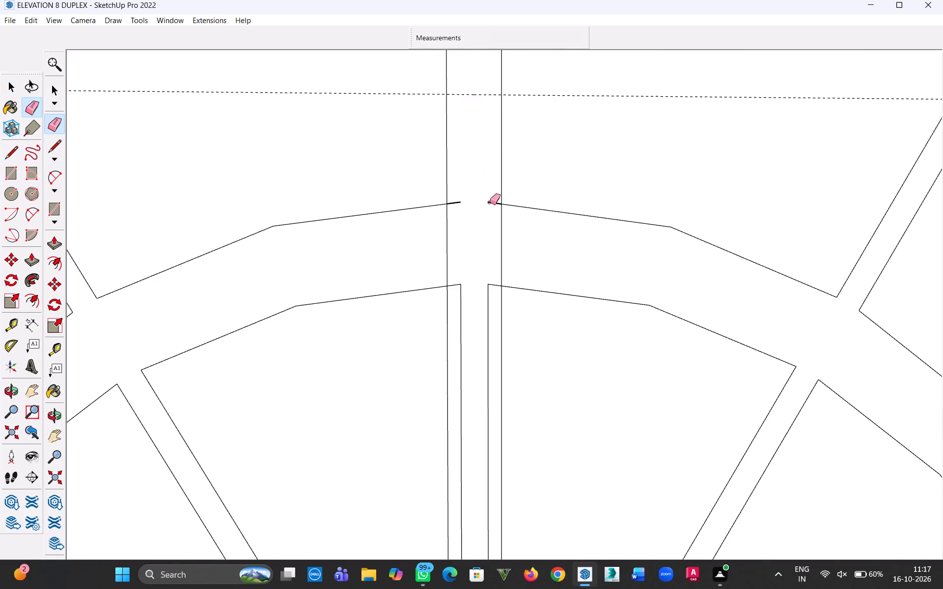
{"action": "left_click_drag", "start_coordinate": [490, 202], "coordinate": [491, 221]}
{"action": "left_click_drag", "start_coordinate": [457, 197], "coordinate": [451, 224]}
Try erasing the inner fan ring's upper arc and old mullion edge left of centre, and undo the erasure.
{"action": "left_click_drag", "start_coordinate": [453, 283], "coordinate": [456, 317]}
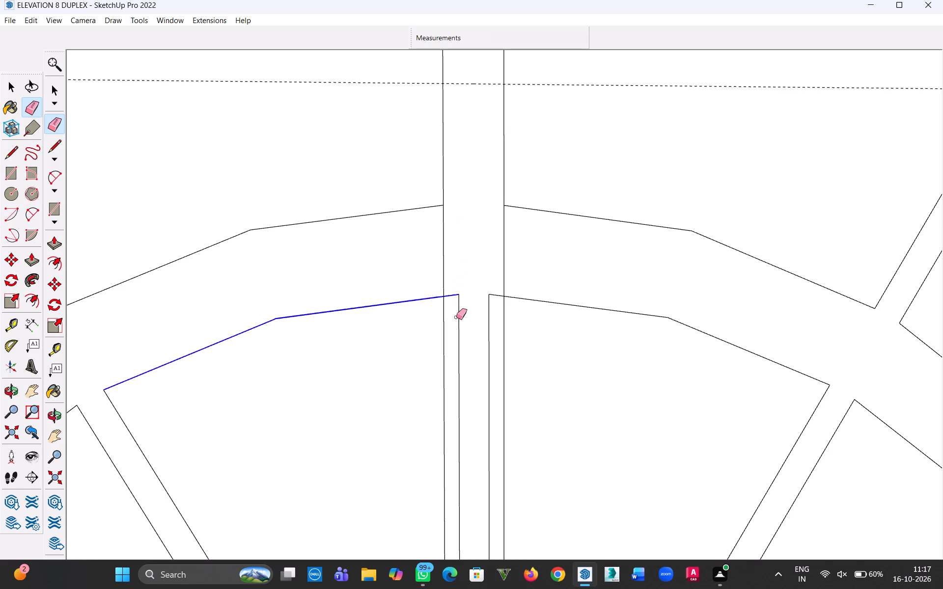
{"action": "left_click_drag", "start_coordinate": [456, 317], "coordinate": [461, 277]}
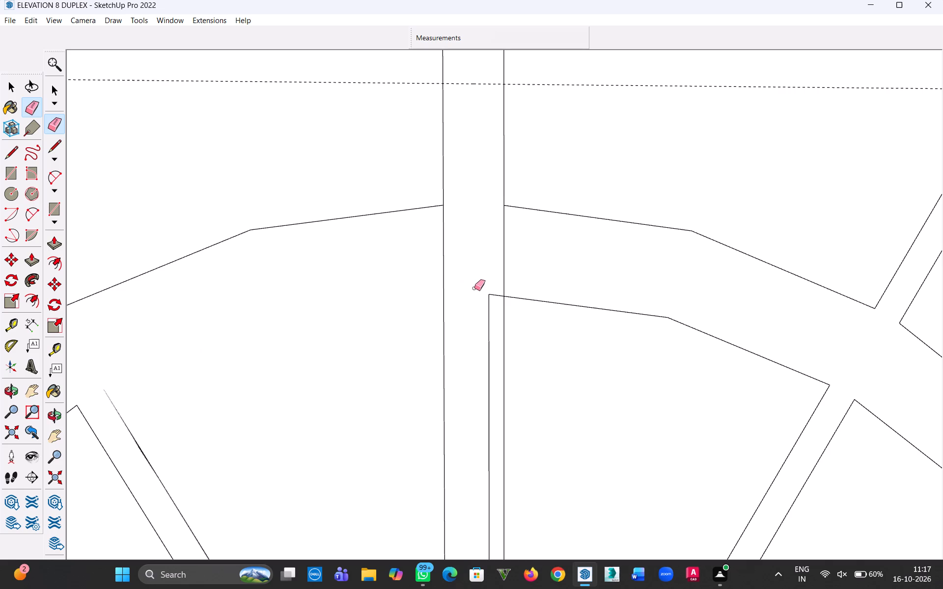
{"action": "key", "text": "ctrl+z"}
Examine the fan's centre mullion lines from behind the arched window, in the full elevation and close up from the front.
{"action": "middle_click_drag", "start_coordinate": [467, 289], "coordinate": [816, 309]}
{"action": "middle_click_drag", "start_coordinate": [539, 319], "coordinate": [598, 325]}
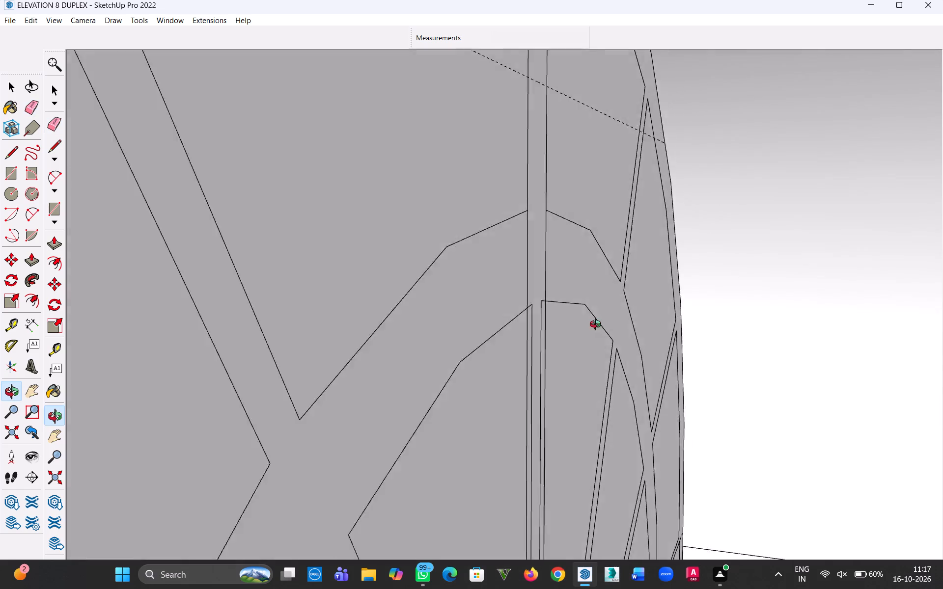
{"action": "middle_click_drag", "start_coordinate": [598, 325], "coordinate": [439, 298]}
{"action": "scroll", "coordinate": [426, 339], "scroll_direction": "down", "scroll_amount": 5}
{"action": "scroll", "coordinate": [416, 421], "scroll_direction": "down", "scroll_amount": 2}
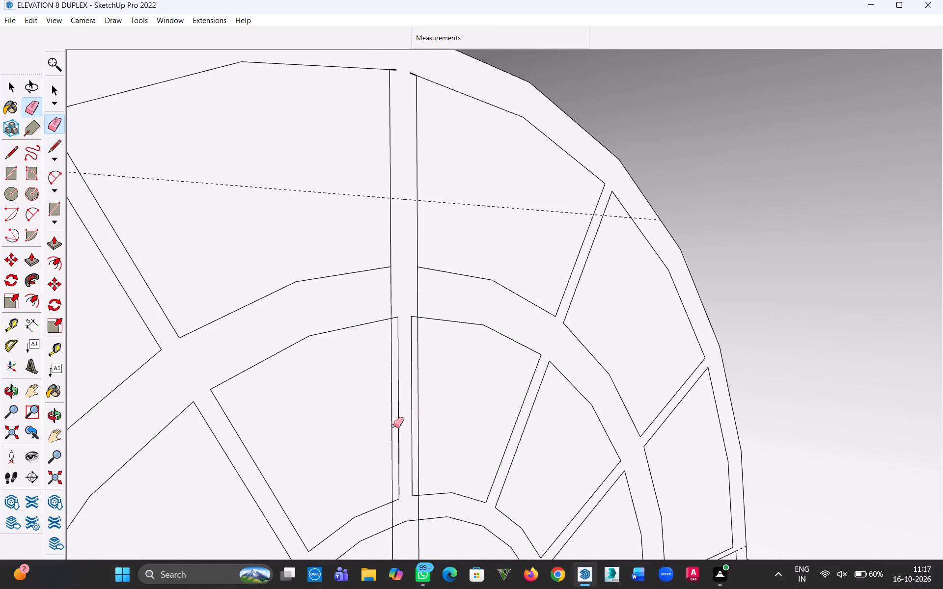
{"action": "left_click", "coordinate": [6, 435]}
{"action": "scroll", "coordinate": [634, 229], "scroll_direction": "up", "scroll_amount": 1}
{"action": "middle_click_drag", "start_coordinate": [629, 230], "coordinate": [378, 307]}
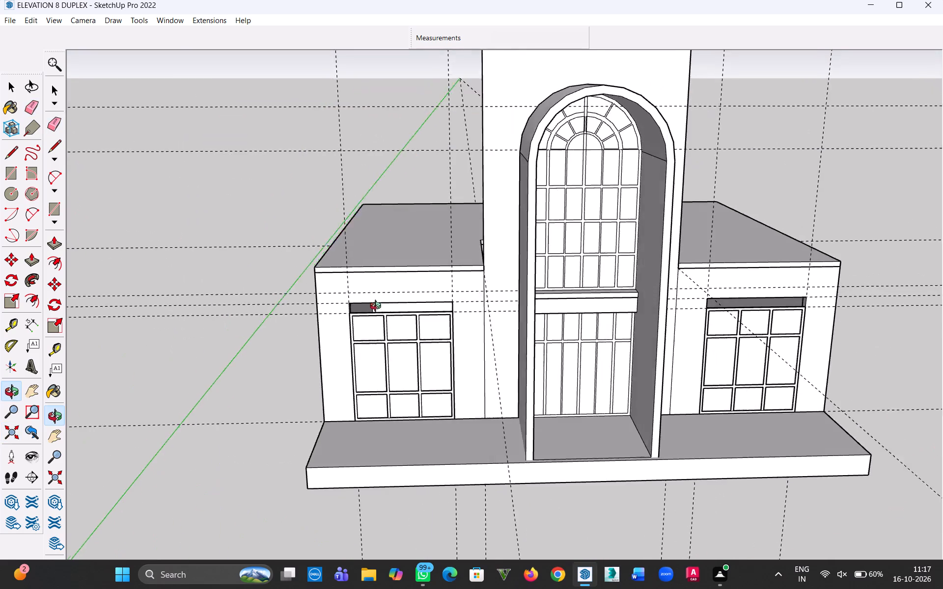
{"action": "middle_click_drag", "start_coordinate": [378, 307], "coordinate": [371, 308]}
{"action": "scroll", "coordinate": [611, 93], "scroll_direction": "up", "scroll_amount": 12}
{"action": "scroll", "coordinate": [583, 138], "scroll_direction": "up", "scroll_amount": 4}
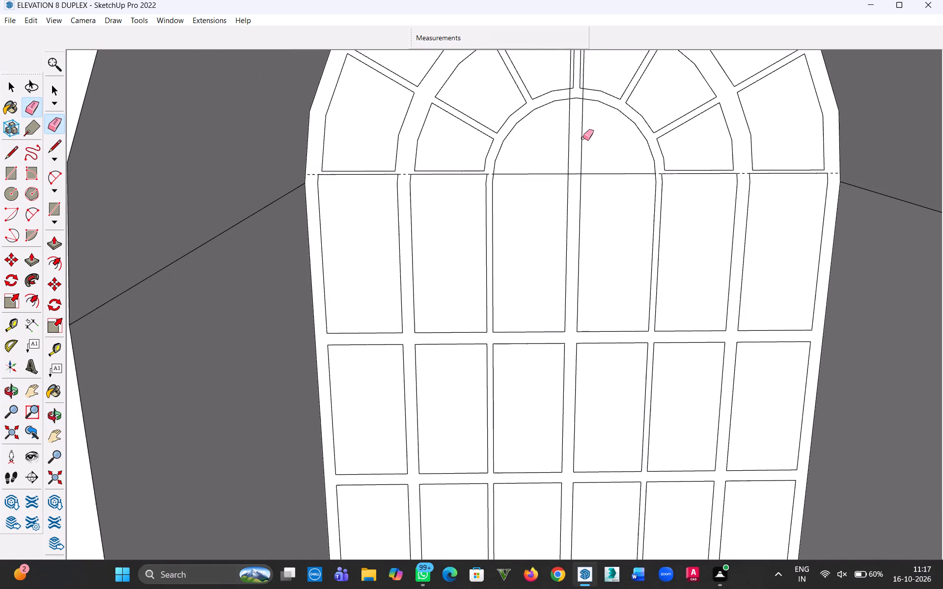
{"action": "key", "text": "h"}
{"action": "left_click_drag", "start_coordinate": [586, 134], "coordinate": [552, 329]}
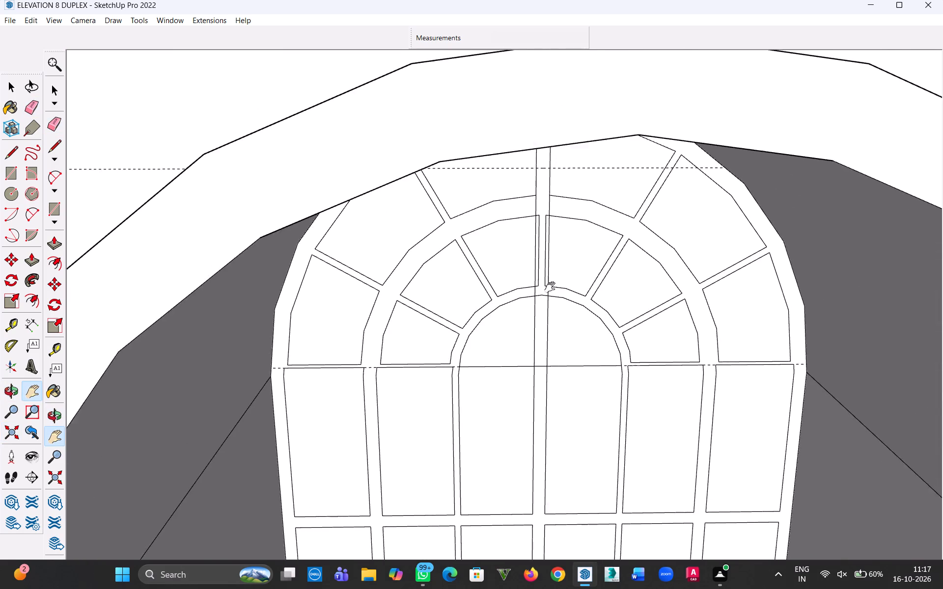
Erase the two new vertical lines' segments crossing the arched band between the inner fan panes and the central half-round pane.
{"action": "scroll", "coordinate": [553, 245], "scroll_direction": "up", "scroll_amount": 3}
{"action": "key", "text": "Escape"}
{"action": "scroll", "coordinate": [549, 229], "scroll_direction": "up", "scroll_amount": 2}
{"action": "scroll", "coordinate": [558, 180], "scroll_direction": "up", "scroll_amount": 4}
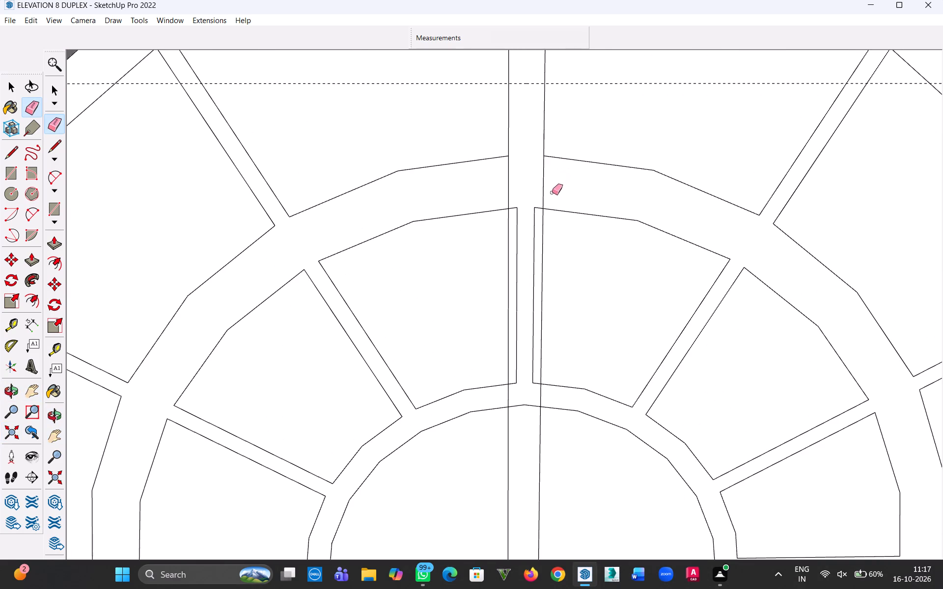
{"action": "left_click", "coordinate": [535, 207]}
{"action": "key", "text": "Escape"}
{"action": "left_click_drag", "start_coordinate": [544, 400], "coordinate": [491, 396]}
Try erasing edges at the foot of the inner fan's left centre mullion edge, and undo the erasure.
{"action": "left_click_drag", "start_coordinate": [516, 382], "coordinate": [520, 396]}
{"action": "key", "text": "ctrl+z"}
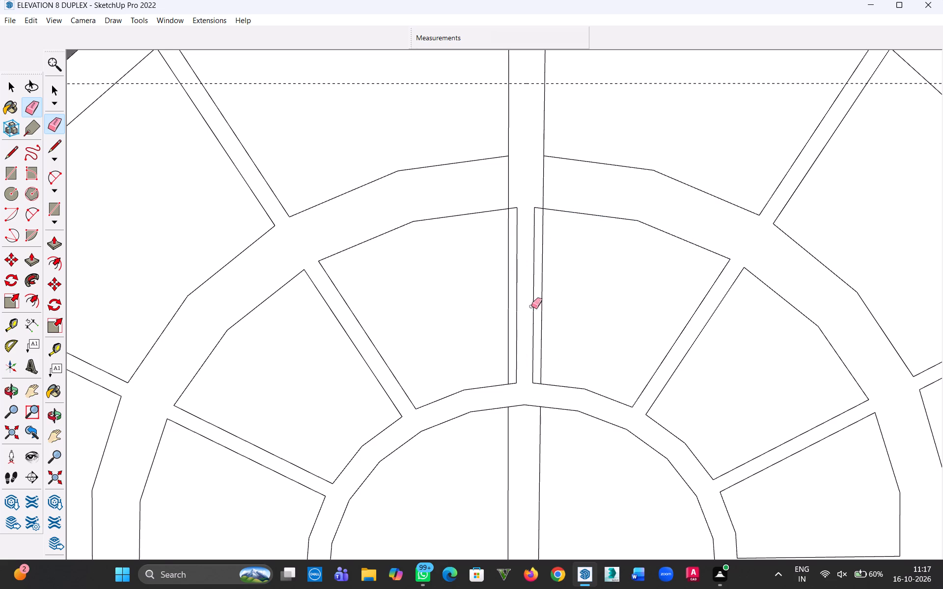
Draw a horizontal line about 3' 6" long across the half-round pane's base, joining the inner fan's lowest pane corners on both sides.
{"action": "scroll", "coordinate": [526, 364], "scroll_direction": "down", "scroll_amount": 5}
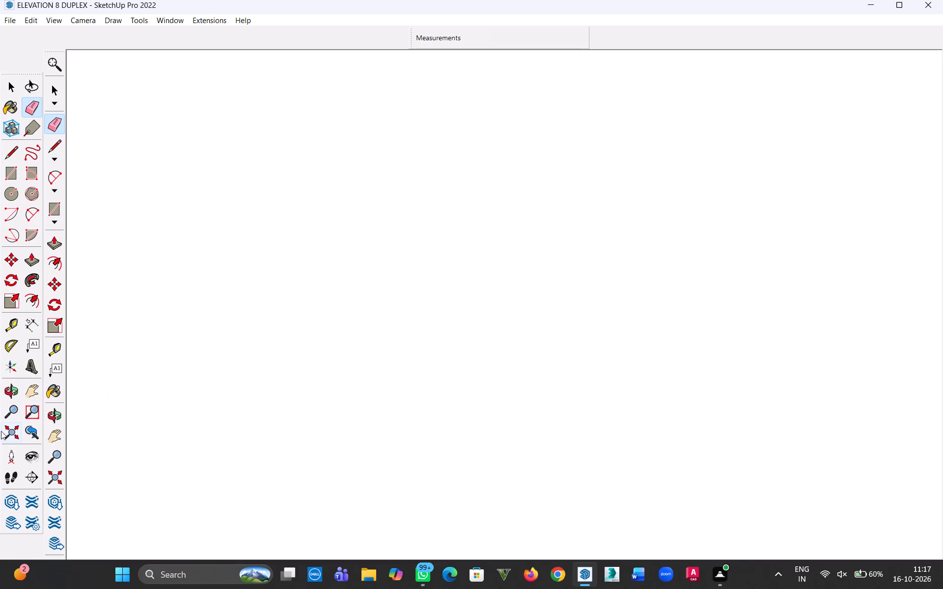
{"action": "left_click", "coordinate": [9, 431]}
{"action": "scroll", "coordinate": [651, 247], "scroll_direction": "up", "scroll_amount": 11}
{"action": "key", "text": "h"}
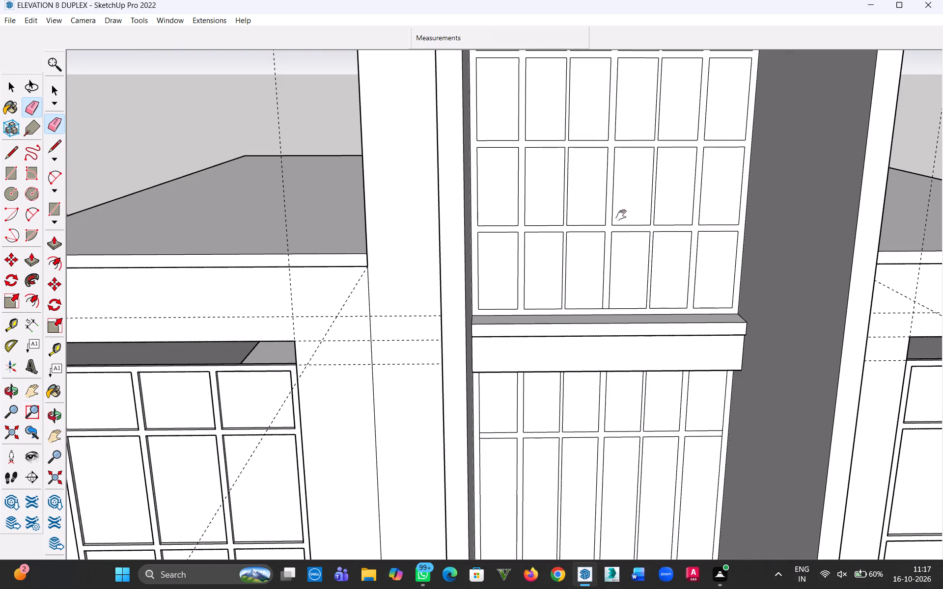
{"action": "left_click_drag", "start_coordinate": [603, 208], "coordinate": [565, 466]}
{"action": "left_click_drag", "start_coordinate": [594, 243], "coordinate": [587, 307]}
{"action": "scroll", "coordinate": [575, 232], "scroll_direction": "up", "scroll_amount": 12}
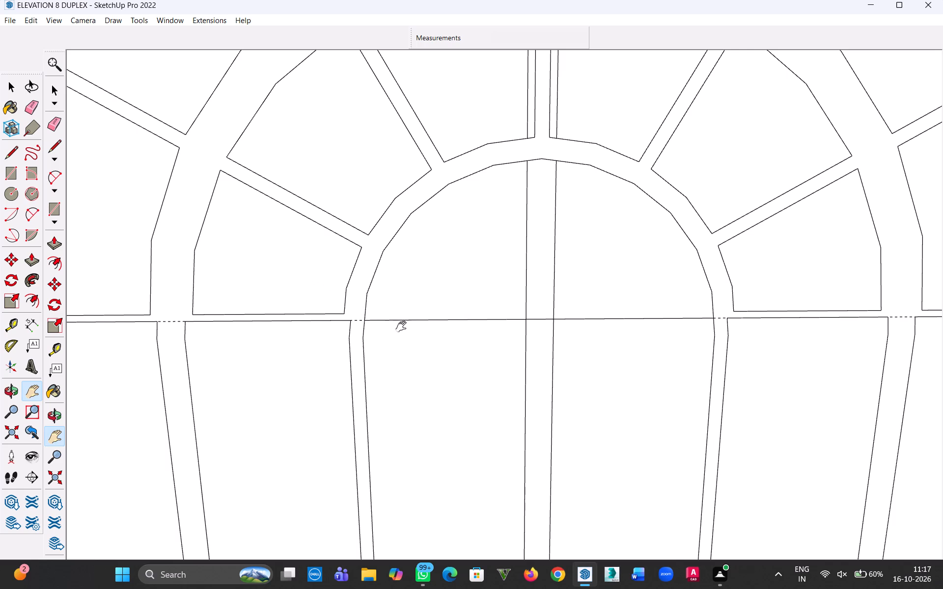
{"action": "key", "text": "l"}
{"action": "left_click", "coordinate": [343, 312]}
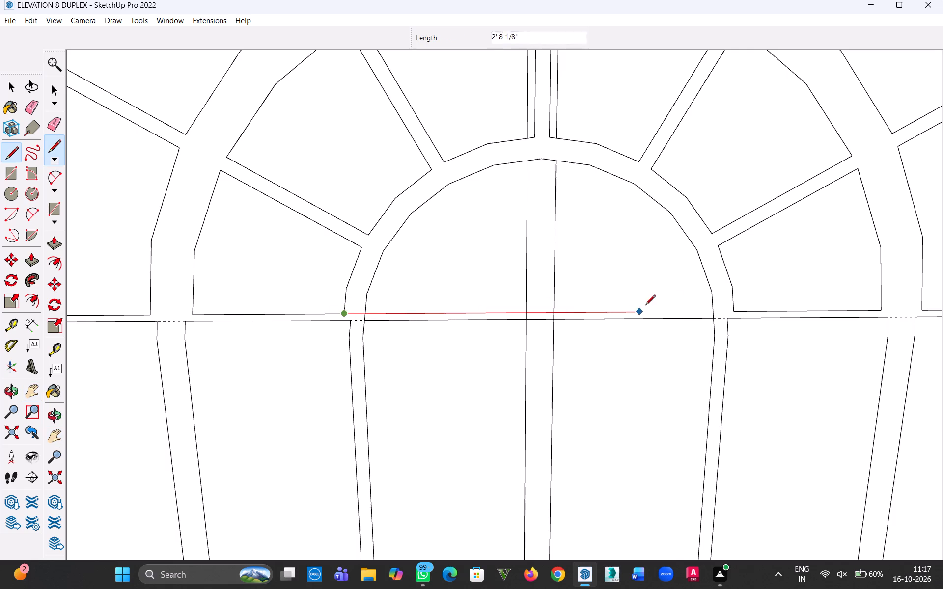
{"action": "left_click", "coordinate": [733, 309]}
{"action": "key", "text": "Escape"}
{"action": "key", "text": "Escape"}
{"action": "key", "text": "Escape"}
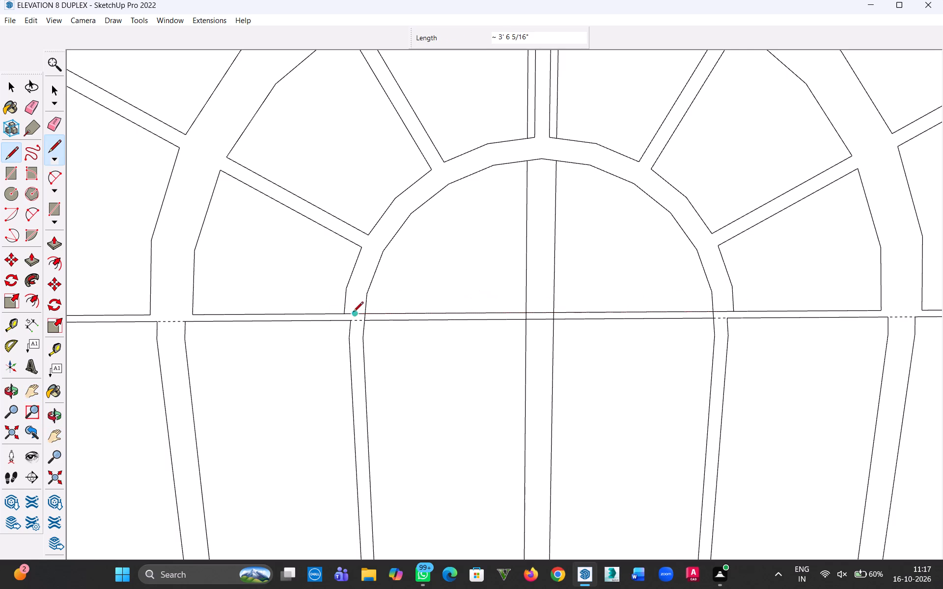
{"action": "key", "text": "Escape"}
Erase the line segments crossing the frame where the base transom meets the inner arch's left band and the centre mullion.
{"action": "key", "text": "e"}
{"action": "left_click_drag", "start_coordinate": [357, 308], "coordinate": [354, 315]}
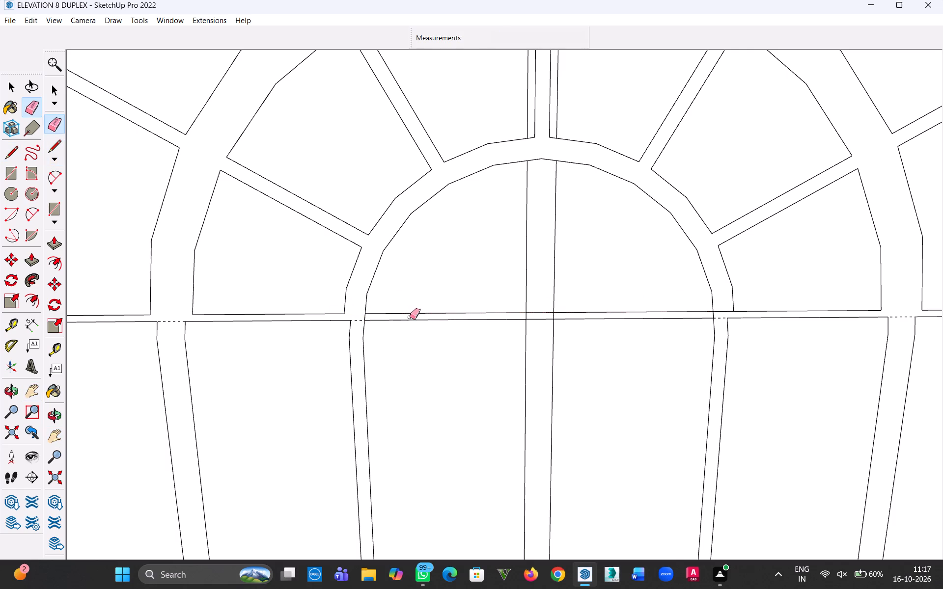
{"action": "scroll", "coordinate": [367, 323], "scroll_direction": "up", "scroll_amount": 10}
{"action": "left_click_drag", "start_coordinate": [368, 309], "coordinate": [347, 305]}
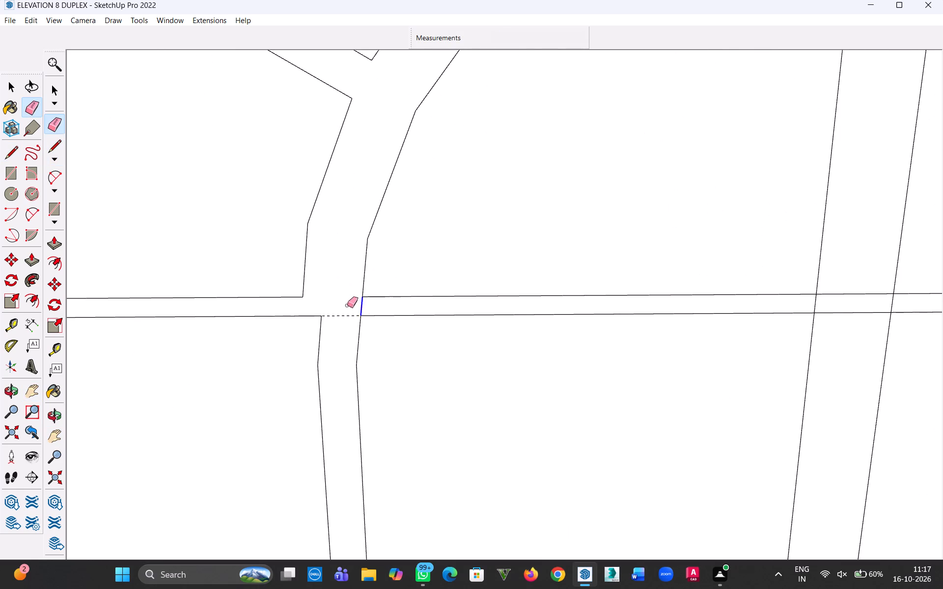
{"action": "left_click_drag", "start_coordinate": [347, 305], "coordinate": [346, 305]}
{"action": "scroll", "coordinate": [764, 327], "scroll_direction": "down", "scroll_amount": 4}
{"action": "left_click_drag", "start_coordinate": [859, 310], "coordinate": [795, 314]}
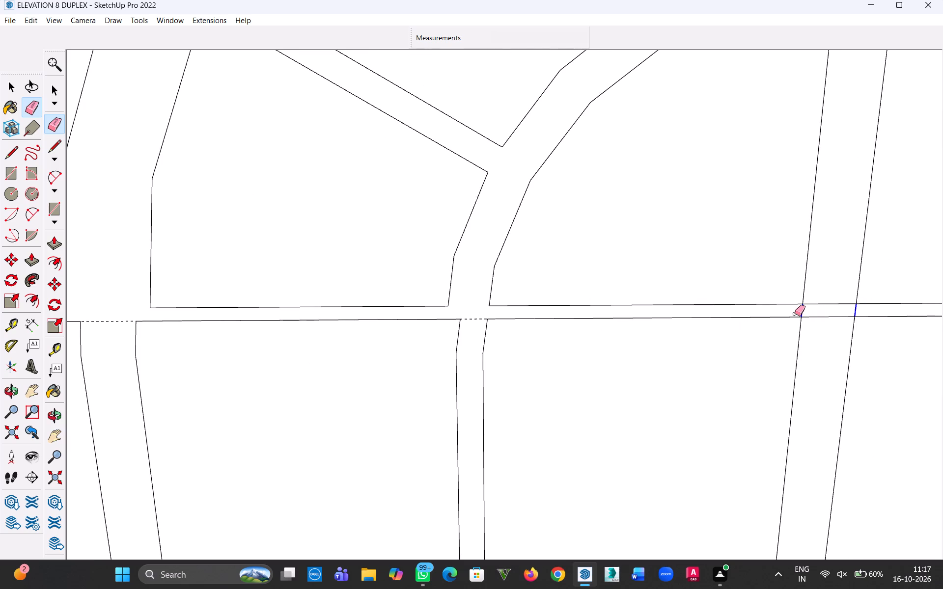
{"action": "left_click_drag", "start_coordinate": [795, 314], "coordinate": [791, 313]}
{"action": "left_click_drag", "start_coordinate": [827, 295], "coordinate": [823, 349]}
{"action": "scroll", "coordinate": [843, 333], "scroll_direction": "down", "scroll_amount": 4}
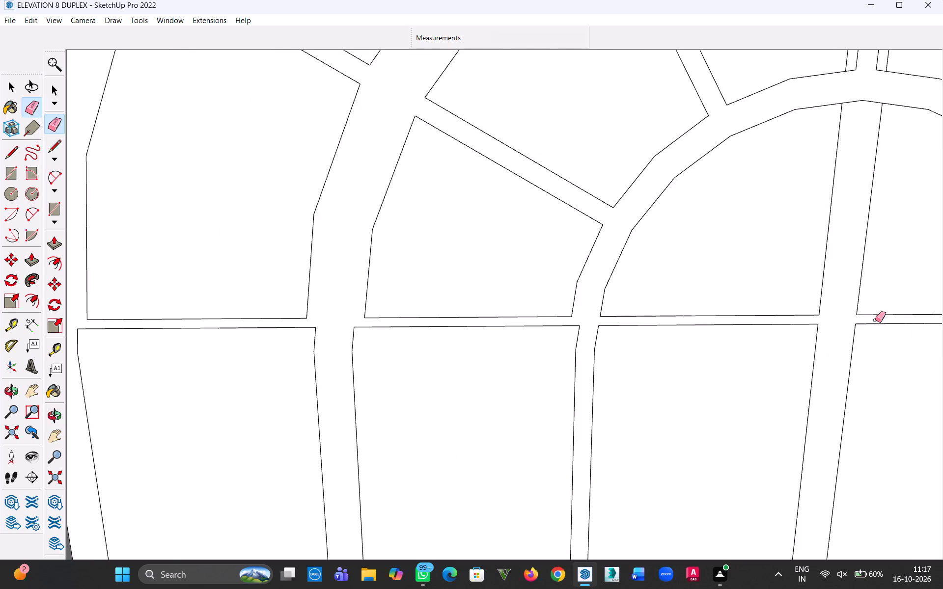
Erase the line segments crossing the frame where the base transom meets the inner arch's right band.
{"action": "key", "text": "h"}
{"action": "left_click_drag", "start_coordinate": [843, 321], "coordinate": [412, 341]}
{"action": "scroll", "coordinate": [666, 338], "scroll_direction": "up", "scroll_amount": 10}
{"action": "key", "text": "Escape"}
{"action": "left_click_drag", "start_coordinate": [631, 333], "coordinate": [605, 334]}
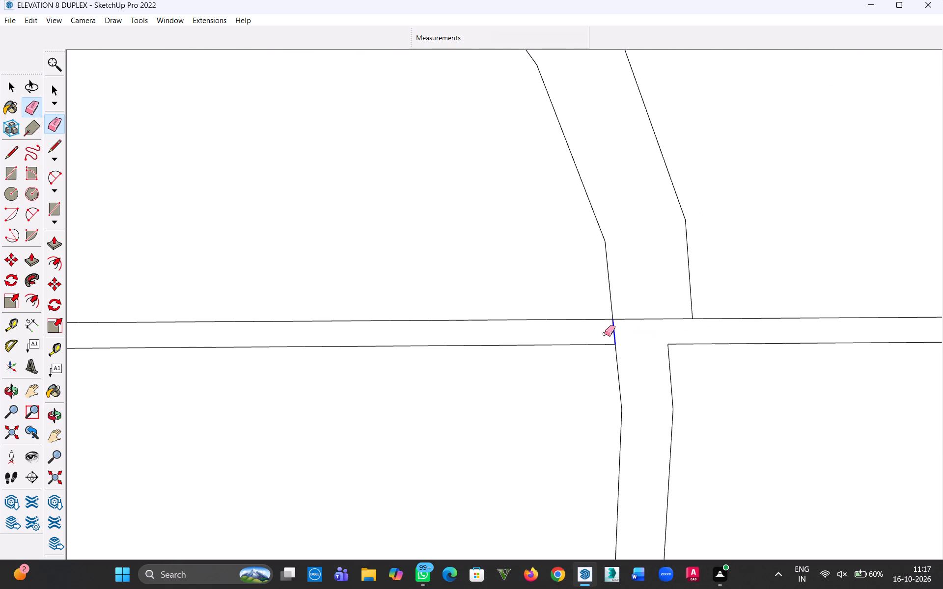
{"action": "left_click_drag", "start_coordinate": [605, 334], "coordinate": [594, 335]}
{"action": "left_click_drag", "start_coordinate": [645, 307], "coordinate": [635, 345]}
{"action": "scroll", "coordinate": [587, 347], "scroll_direction": "down", "scroll_amount": 20}
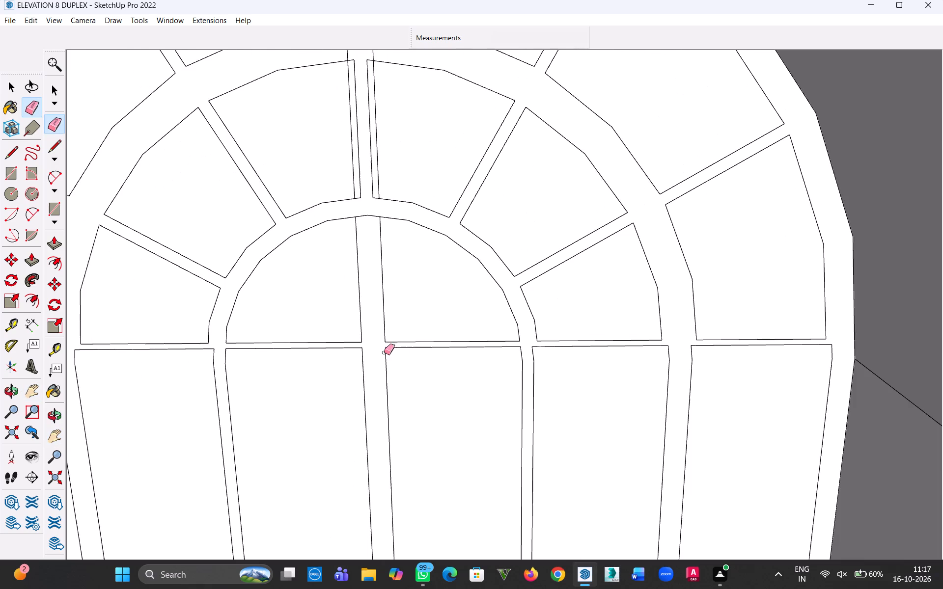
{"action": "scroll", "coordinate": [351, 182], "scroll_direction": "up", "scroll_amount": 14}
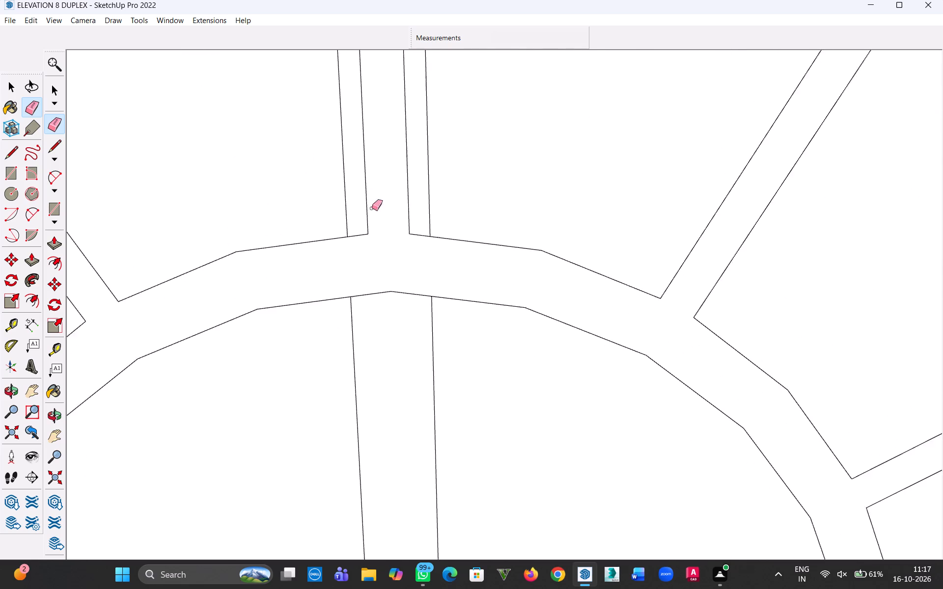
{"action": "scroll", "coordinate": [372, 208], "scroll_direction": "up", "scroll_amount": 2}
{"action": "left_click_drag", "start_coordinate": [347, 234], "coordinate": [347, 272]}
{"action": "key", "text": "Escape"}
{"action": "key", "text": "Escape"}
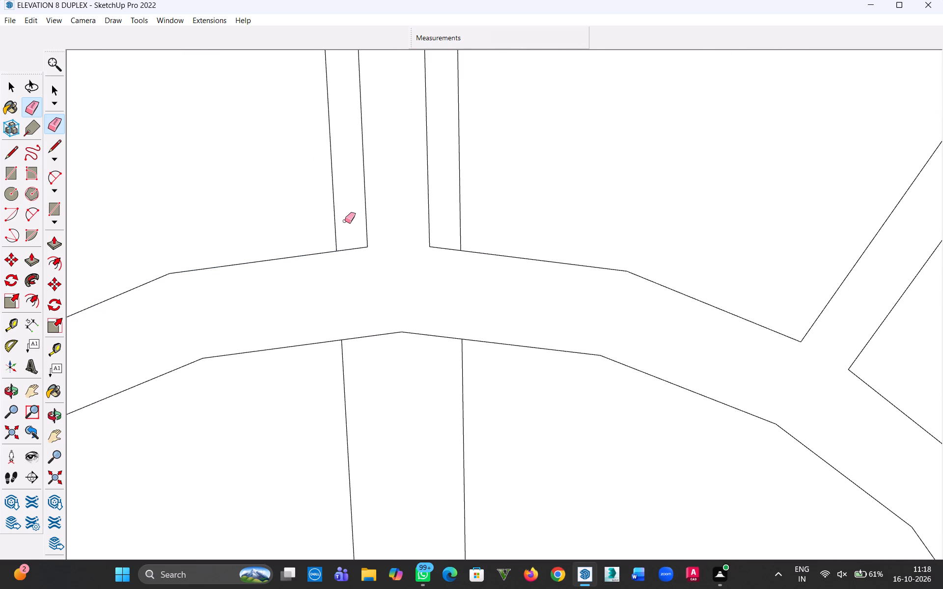
Erase the two wider-spaced vertical lines through the inner fan's centre panes and across the band between the fan rings.
{"action": "scroll", "coordinate": [357, 241], "scroll_direction": "down", "scroll_amount": 13}
{"action": "key", "text": "h"}
{"action": "left_click_drag", "start_coordinate": [365, 257], "coordinate": [380, 392]}
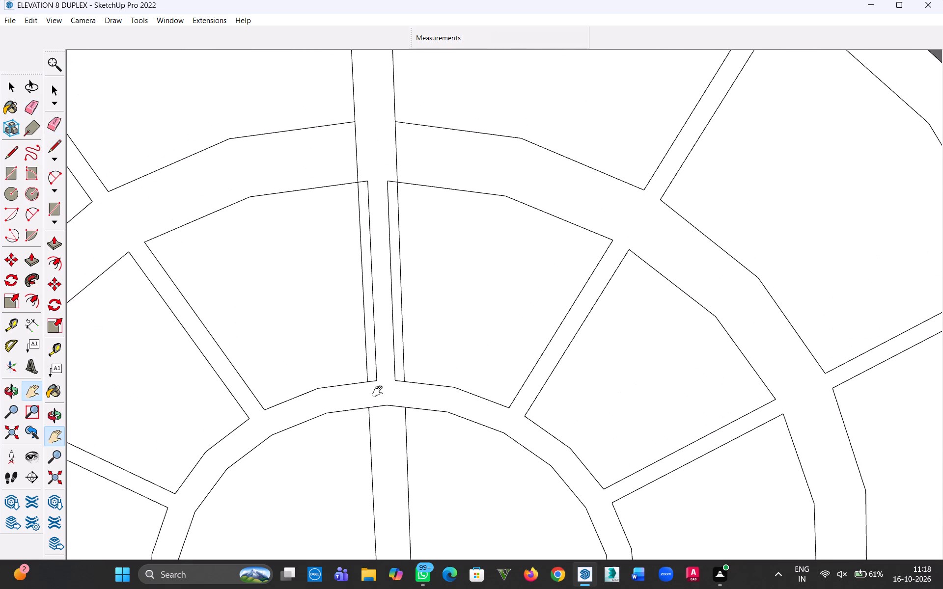
{"action": "left_click_drag", "start_coordinate": [380, 392], "coordinate": [380, 392]}
{"action": "left_click_drag", "start_coordinate": [418, 313], "coordinate": [453, 363]}
{"action": "key", "text": "Escape"}
{"action": "left_click_drag", "start_coordinate": [445, 307], "coordinate": [435, 307]}
{"action": "left_click_drag", "start_coordinate": [399, 303], "coordinate": [375, 302]}
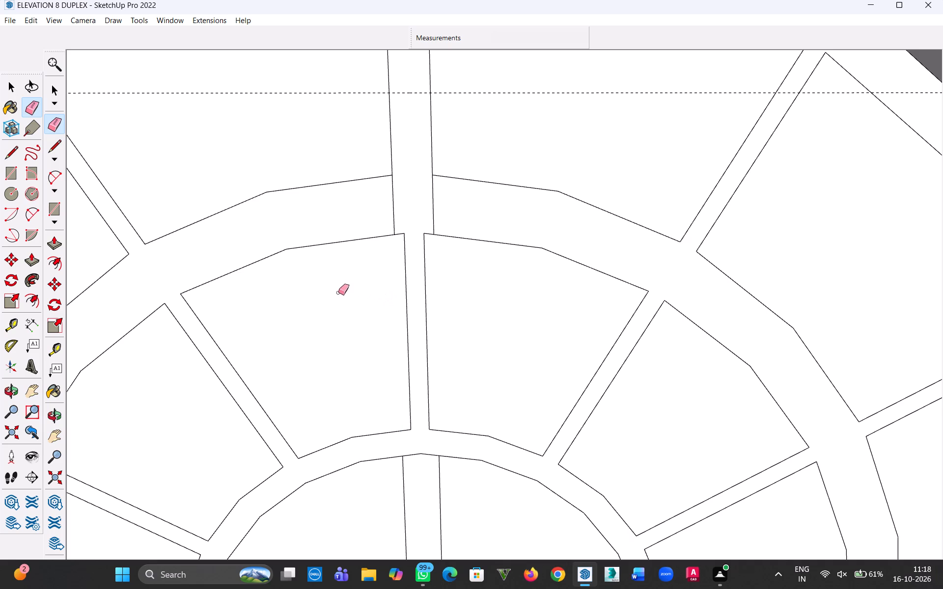
{"action": "left_click_drag", "start_coordinate": [433, 214], "coordinate": [360, 214]}
{"action": "left_click_drag", "start_coordinate": [374, 211], "coordinate": [381, 212]}
{"action": "left_click_drag", "start_coordinate": [381, 212], "coordinate": [422, 218]}
Erase the half-round pane's top arc segments between the two centre mullion edges.
{"action": "scroll", "coordinate": [445, 278], "scroll_direction": "down", "scroll_amount": 7}
{"action": "middle_click_drag", "start_coordinate": [449, 355], "coordinate": [464, 284]}
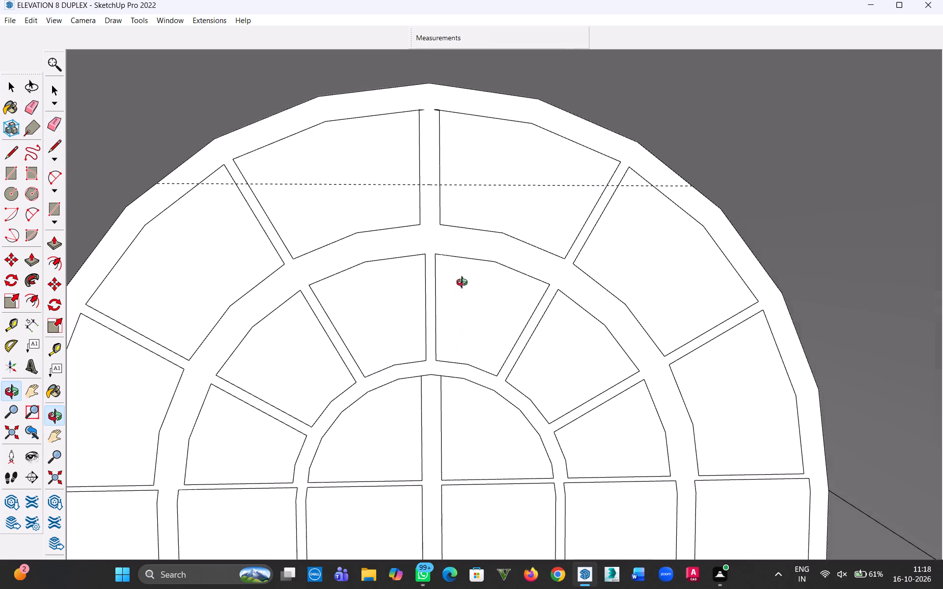
{"action": "middle_click_drag", "start_coordinate": [464, 284], "coordinate": [467, 273]}
{"action": "scroll", "coordinate": [443, 377], "scroll_direction": "up", "scroll_amount": 9}
{"action": "left_click_drag", "start_coordinate": [419, 367], "coordinate": [409, 389]}
{"action": "scroll", "coordinate": [436, 389], "scroll_direction": "down", "scroll_amount": 9}
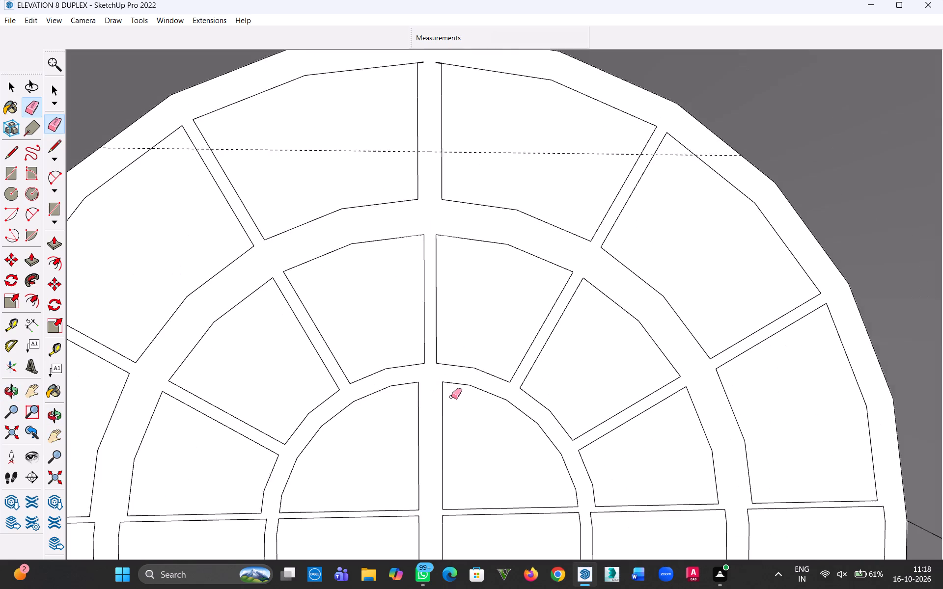
Extrude the arched window's frame face by 2" with Push/Pull.
{"action": "scroll", "coordinate": [451, 397], "scroll_direction": "down", "scroll_amount": 8}
{"action": "scroll", "coordinate": [503, 427], "scroll_direction": "down", "scroll_amount": 5}
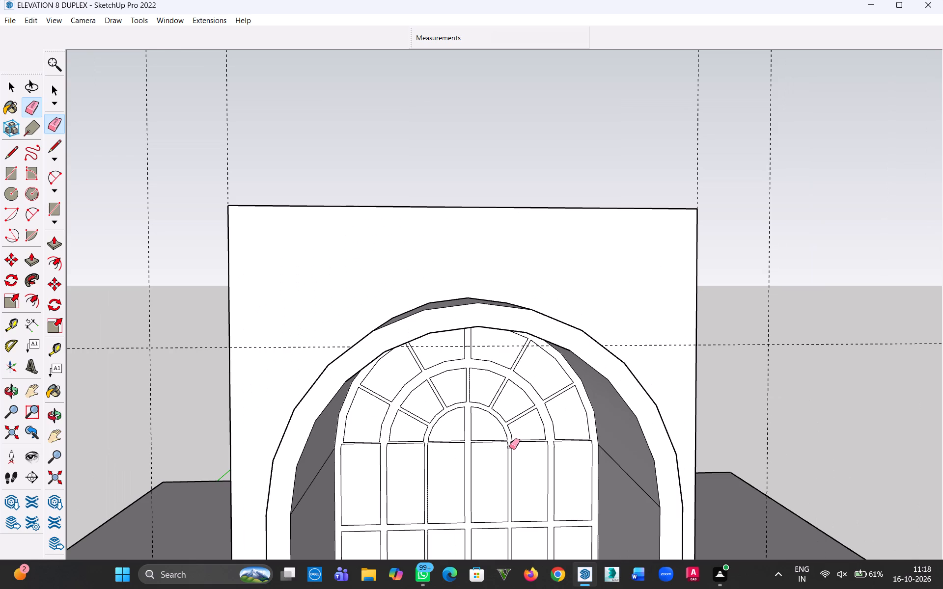
{"action": "scroll", "coordinate": [510, 447], "scroll_direction": "down", "scroll_amount": 3}
{"action": "key", "text": "p"}
{"action": "scroll", "coordinate": [546, 451], "scroll_direction": "up", "scroll_amount": 6}
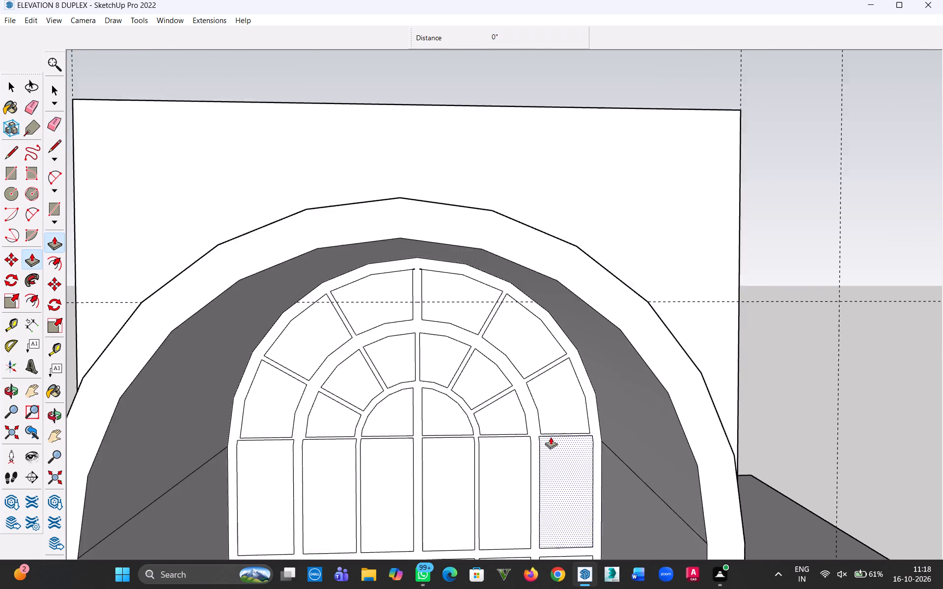
{"action": "scroll", "coordinate": [551, 437], "scroll_direction": "up", "scroll_amount": 5}
{"action": "left_click", "coordinate": [526, 423]}
{"action": "scroll", "coordinate": [490, 429], "scroll_direction": "down", "scroll_amount": 5}
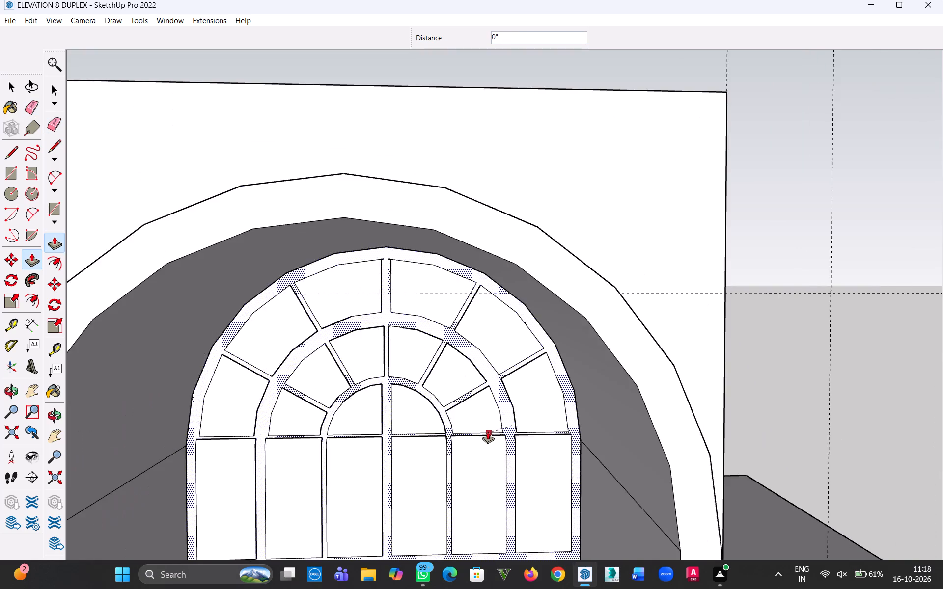
{"action": "scroll", "coordinate": [486, 434], "scroll_direction": "down", "scroll_amount": 6}
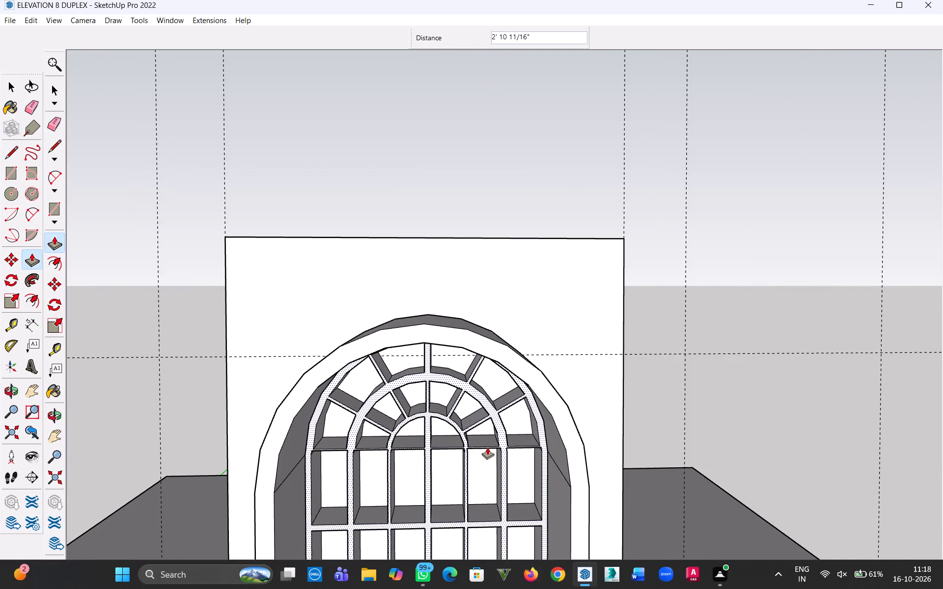
{"action": "scroll", "coordinate": [488, 445], "scroll_direction": "down", "scroll_amount": 4}
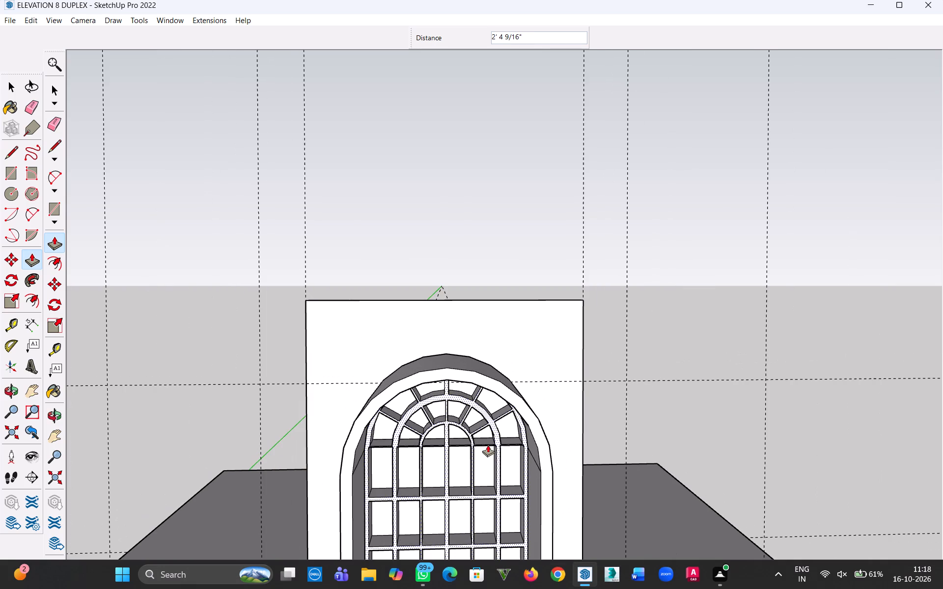
{"action": "type", "text": "2\""}
{"action": "key", "text": "Return"}
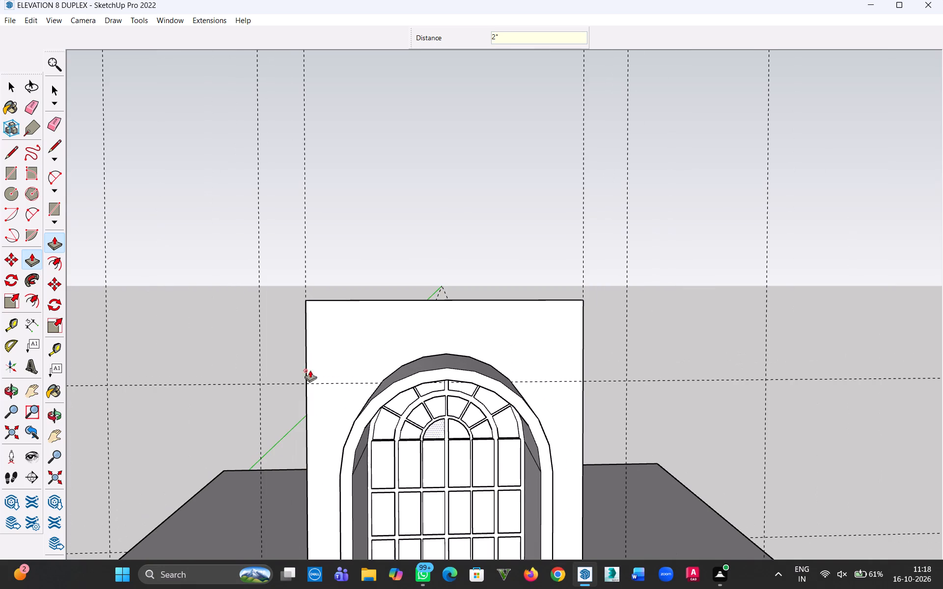
{"action": "left_click", "coordinate": [11, 83]}
Erase the top edge segments crossing the mullions between the upper panes of the tower's lower window, working from the left.
{"action": "scroll", "coordinate": [451, 366], "scroll_direction": "down", "scroll_amount": 5}
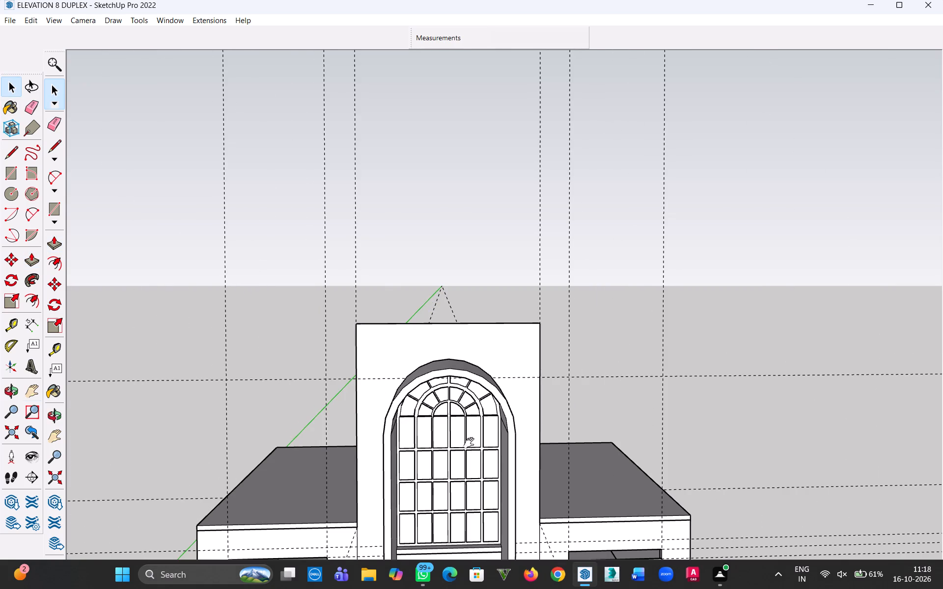
{"action": "key", "text": "h"}
{"action": "left_click_drag", "start_coordinate": [471, 444], "coordinate": [468, 251]}
{"action": "middle_click_drag", "start_coordinate": [464, 328], "coordinate": [471, 305]}
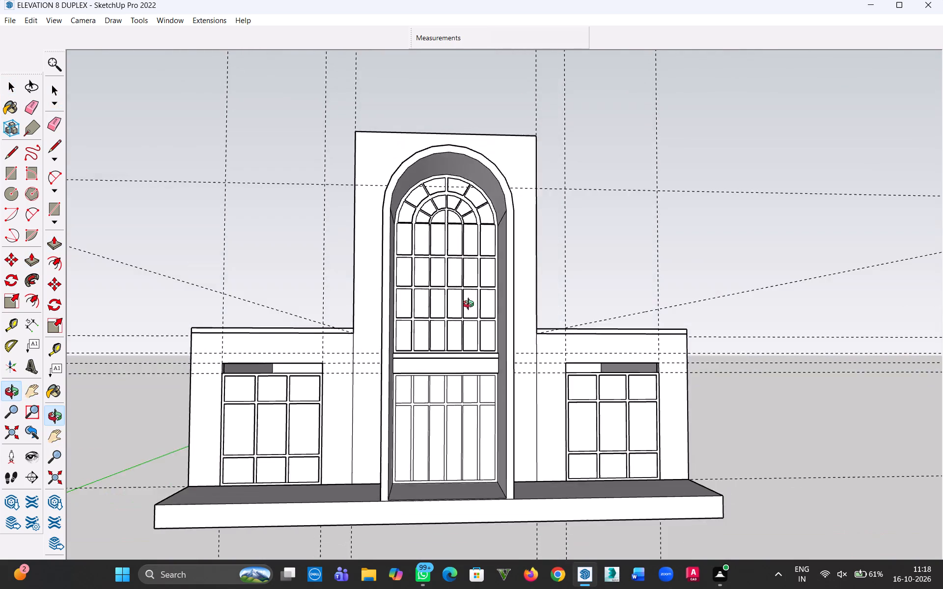
{"action": "middle_click_drag", "start_coordinate": [471, 305], "coordinate": [469, 326]}
{"action": "scroll", "coordinate": [452, 405], "scroll_direction": "up", "scroll_amount": 11}
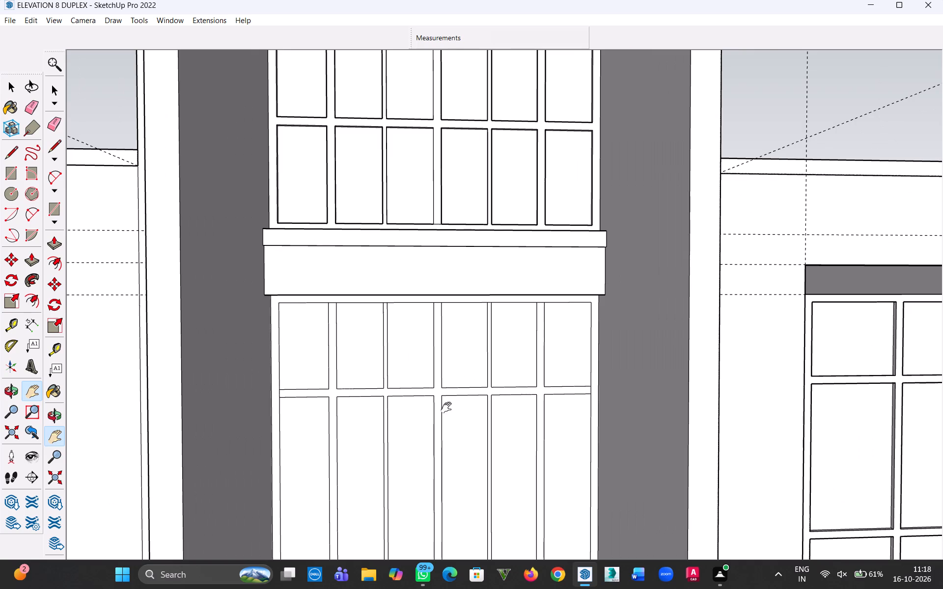
{"action": "key", "text": "p"}
{"action": "key", "text": "Escape"}
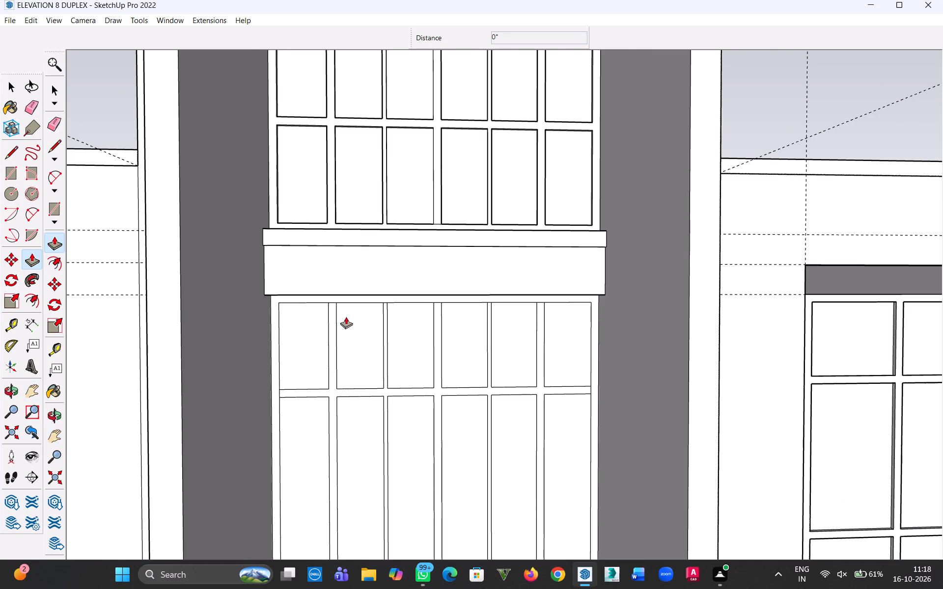
{"action": "key", "text": "Escape"}
{"action": "scroll", "coordinate": [346, 312], "scroll_direction": "up", "scroll_amount": 11}
{"action": "key", "text": "Escape"}
{"action": "key", "text": "e"}
{"action": "left_click_drag", "start_coordinate": [310, 277], "coordinate": [305, 302]}
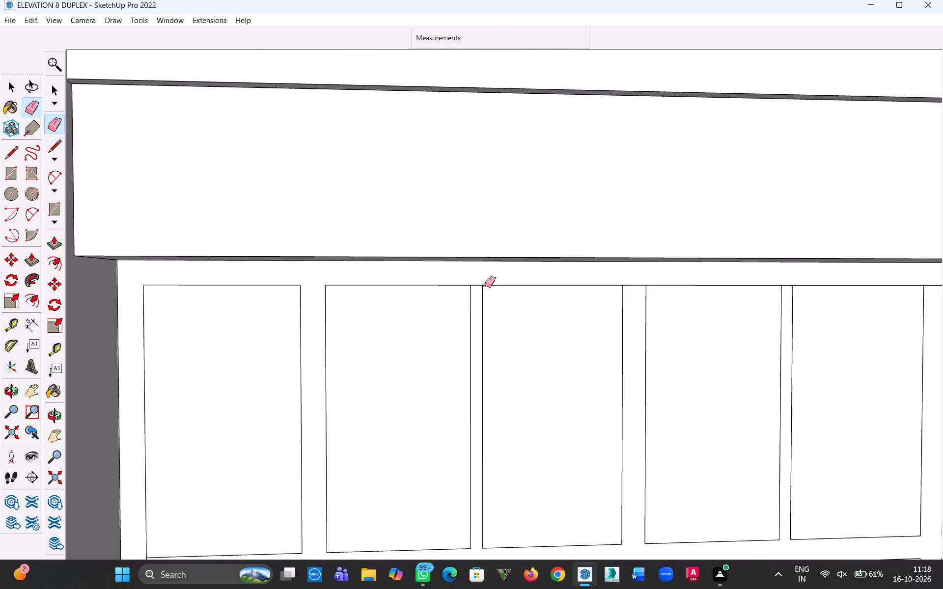
{"action": "left_click_drag", "start_coordinate": [472, 281], "coordinate": [473, 297]}
{"action": "left_click_drag", "start_coordinate": [627, 280], "coordinate": [636, 312]}
{"action": "left_click_drag", "start_coordinate": [786, 281], "coordinate": [787, 302]}
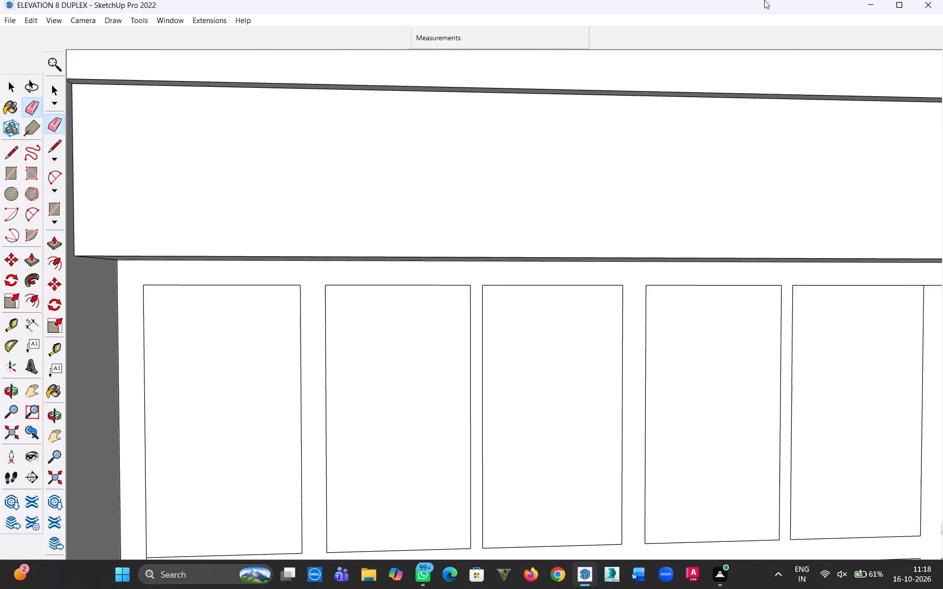
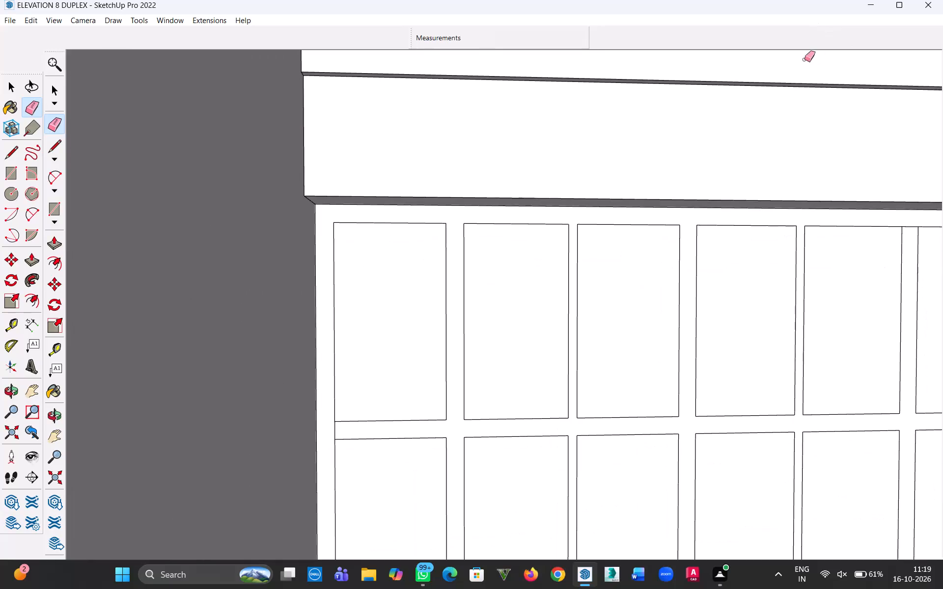
Erase the top edge segment crossing the last mullion, between the two rightmost upper panes of the tower's lower window.
{"action": "scroll", "coordinate": [748, 152], "scroll_direction": "down", "scroll_amount": 4}
{"action": "middle_click_drag", "start_coordinate": [679, 318], "coordinate": [640, 351]}
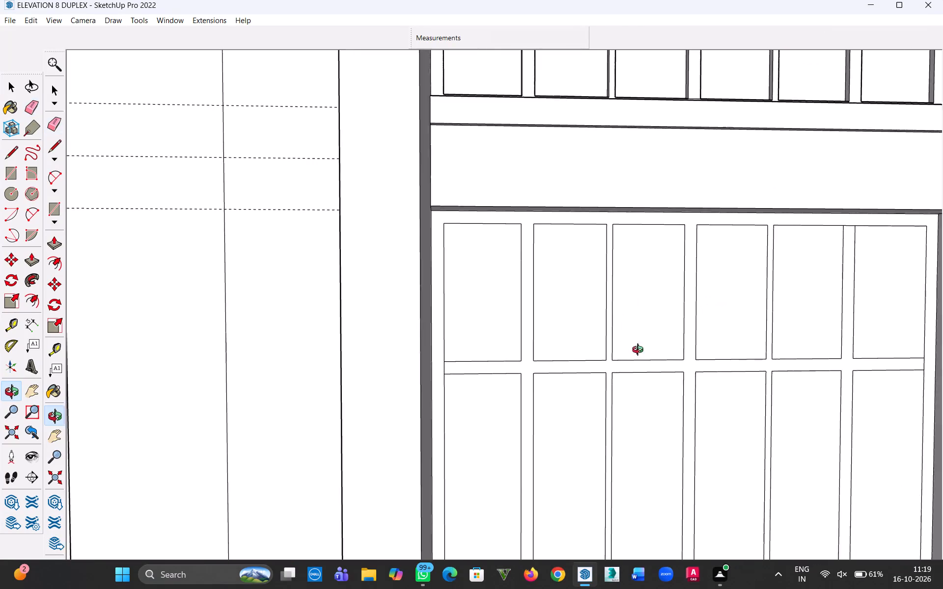
{"action": "middle_click_drag", "start_coordinate": [640, 351], "coordinate": [611, 378]}
{"action": "scroll", "coordinate": [636, 268], "scroll_direction": "down", "scroll_amount": 9}
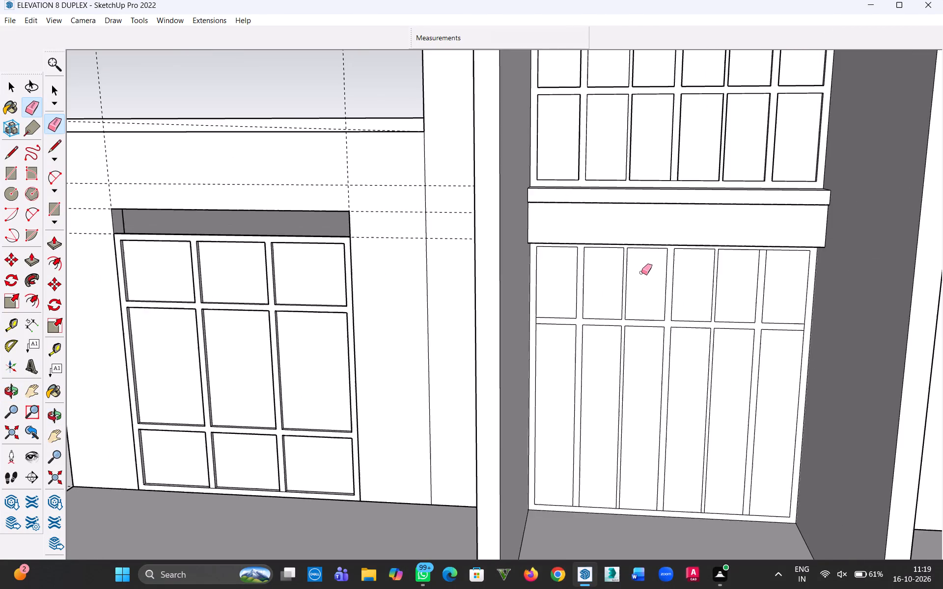
{"action": "key", "text": "h"}
{"action": "left_click_drag", "start_coordinate": [638, 276], "coordinate": [455, 501]}
{"action": "scroll", "coordinate": [576, 220], "scroll_direction": "down", "scroll_amount": 5}
{"action": "middle_click_drag", "start_coordinate": [520, 214], "coordinate": [614, 265]}
{"action": "scroll", "coordinate": [580, 271], "scroll_direction": "up", "scroll_amount": 3}
{"action": "middle_click_drag", "start_coordinate": [561, 295], "coordinate": [529, 182]}
{"action": "scroll", "coordinate": [535, 233], "scroll_direction": "up", "scroll_amount": 1}
{"action": "scroll", "coordinate": [390, 497], "scroll_direction": "up", "scroll_amount": 4}
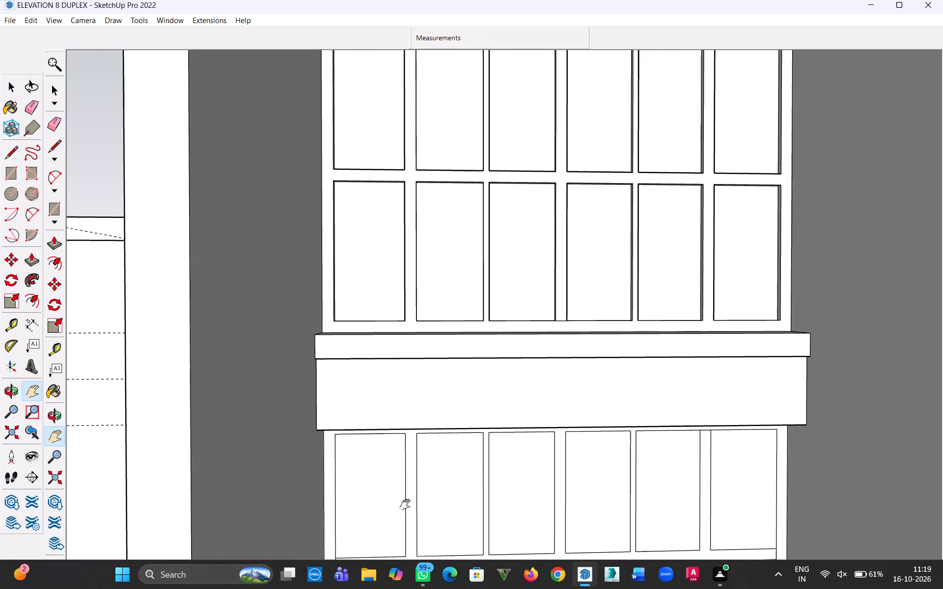
{"action": "scroll", "coordinate": [407, 505], "scroll_direction": "up", "scroll_amount": 4}
{"action": "middle_click_drag", "start_coordinate": [405, 487], "coordinate": [419, 398]}
{"action": "scroll", "coordinate": [429, 445], "scroll_direction": "up", "scroll_amount": 6}
{"action": "scroll", "coordinate": [516, 433], "scroll_direction": "down", "scroll_amount": 4}
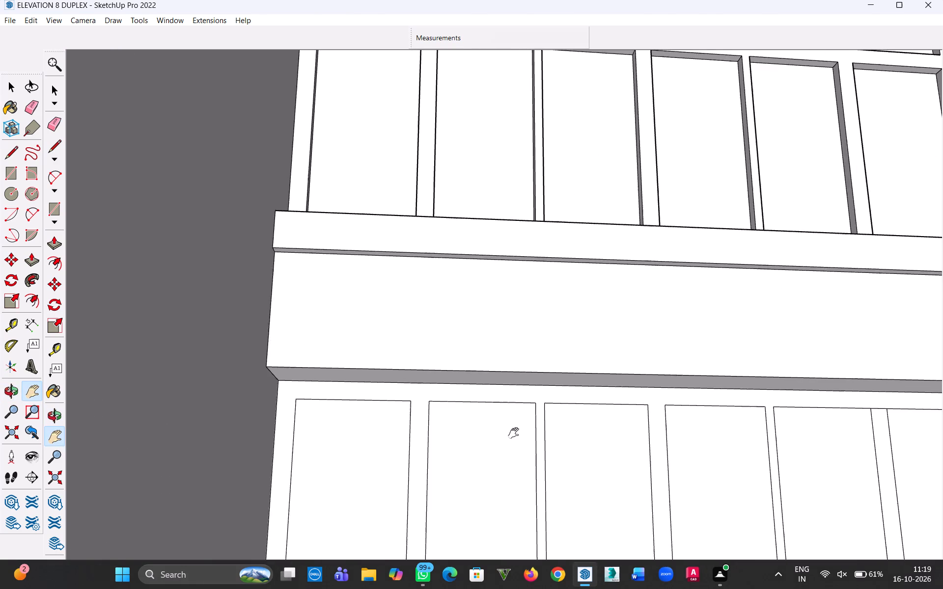
{"action": "key", "text": "h"}
{"action": "left_click_drag", "start_coordinate": [518, 444], "coordinate": [490, 126]}
{"action": "left_click_drag", "start_coordinate": [571, 199], "coordinate": [372, 280]}
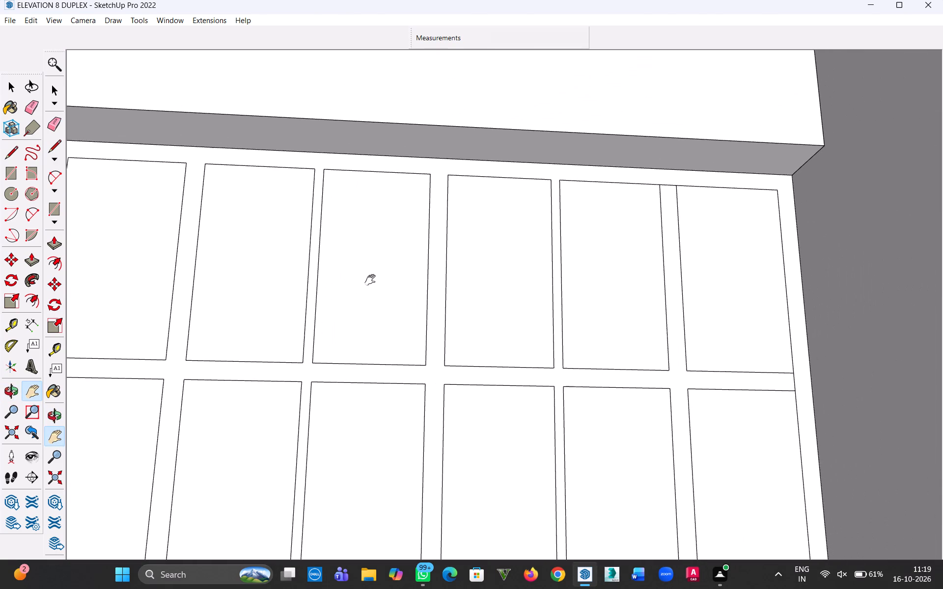
{"action": "left_click_drag", "start_coordinate": [372, 280], "coordinate": [374, 281]}
{"action": "scroll", "coordinate": [611, 181], "scroll_direction": "up", "scroll_amount": 11}
{"action": "key", "text": "e"}
{"action": "left_click_drag", "start_coordinate": [748, 180], "coordinate": [747, 183]}
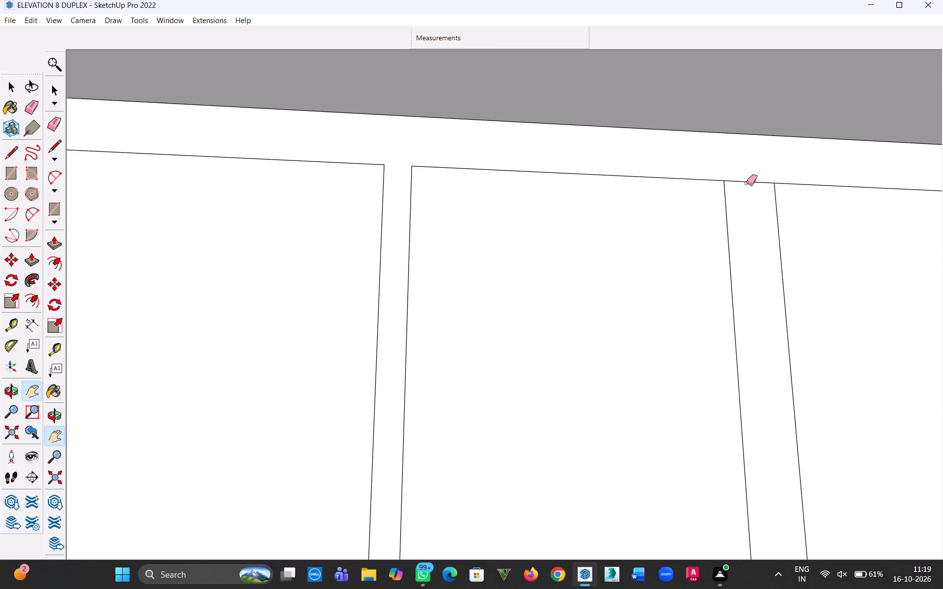
{"action": "left_click_drag", "start_coordinate": [747, 183], "coordinate": [746, 206]}
{"action": "scroll", "coordinate": [726, 321], "scroll_direction": "down", "scroll_amount": 15}
Erase the short vertical edge segments at both ends of the horizontal bar between the lower window's upper and lower panes.
{"action": "key", "text": "g"}
{"action": "key", "text": "h"}
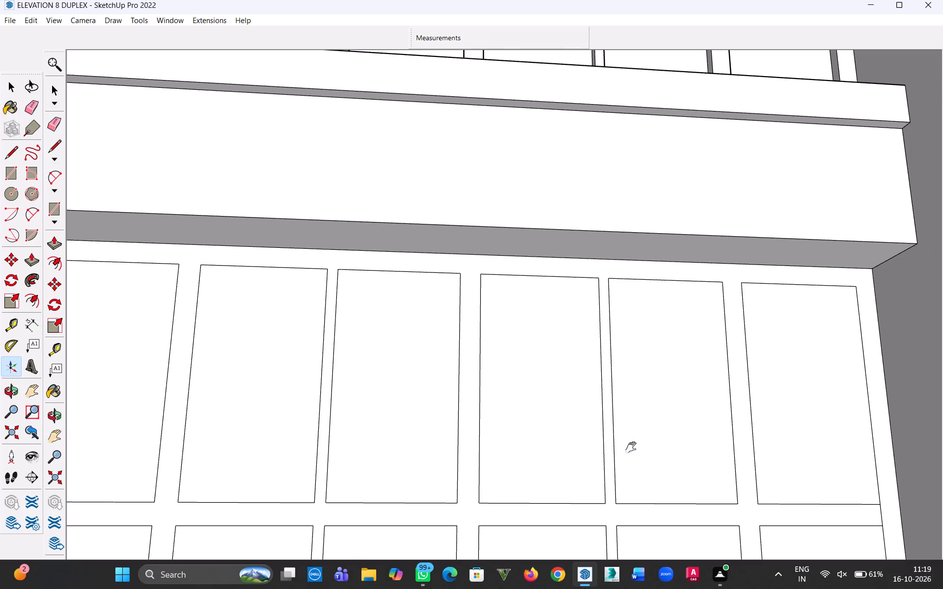
{"action": "left_click_drag", "start_coordinate": [618, 451], "coordinate": [609, 161]}
{"action": "key", "text": "Escape"}
{"action": "key", "text": "Escape"}
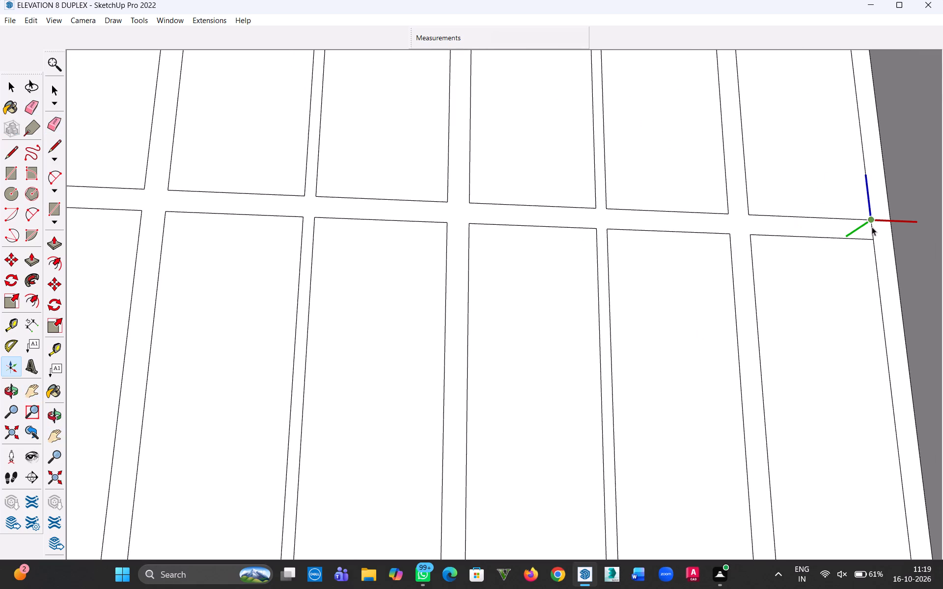
{"action": "key", "text": "e"}
{"action": "left_click_drag", "start_coordinate": [874, 227], "coordinate": [850, 224]}
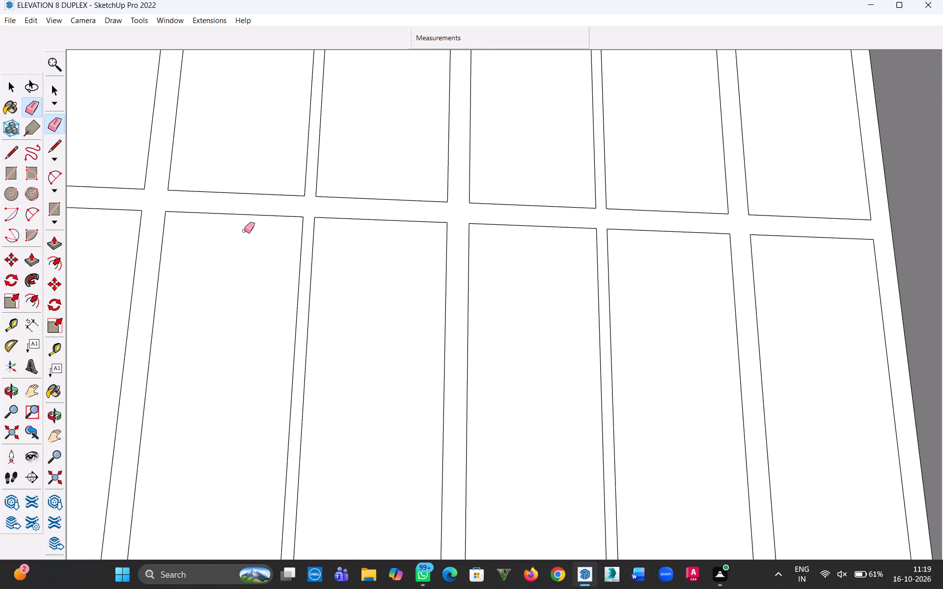
{"action": "scroll", "coordinate": [244, 231], "scroll_direction": "down", "scroll_amount": 5}
{"action": "key", "text": "h"}
{"action": "left_click_drag", "start_coordinate": [233, 253], "coordinate": [567, 346]}
{"action": "key", "text": "Escape"}
{"action": "scroll", "coordinate": [416, 300], "scroll_direction": "up", "scroll_amount": 4}
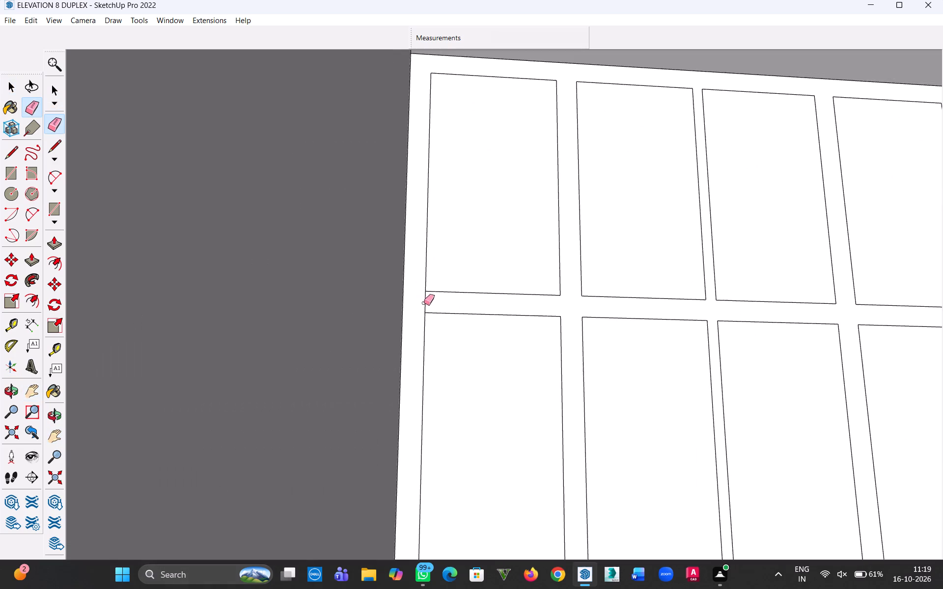
{"action": "left_click_drag", "start_coordinate": [429, 303], "coordinate": [406, 303]}
Erase the bottom edge segments crossing the first three mullions from the left between the lower window's tall panes.
{"action": "scroll", "coordinate": [761, 399], "scroll_direction": "down", "scroll_amount": 6}
{"action": "key", "text": "h"}
{"action": "left_click_drag", "start_coordinate": [762, 419], "coordinate": [630, 427]}
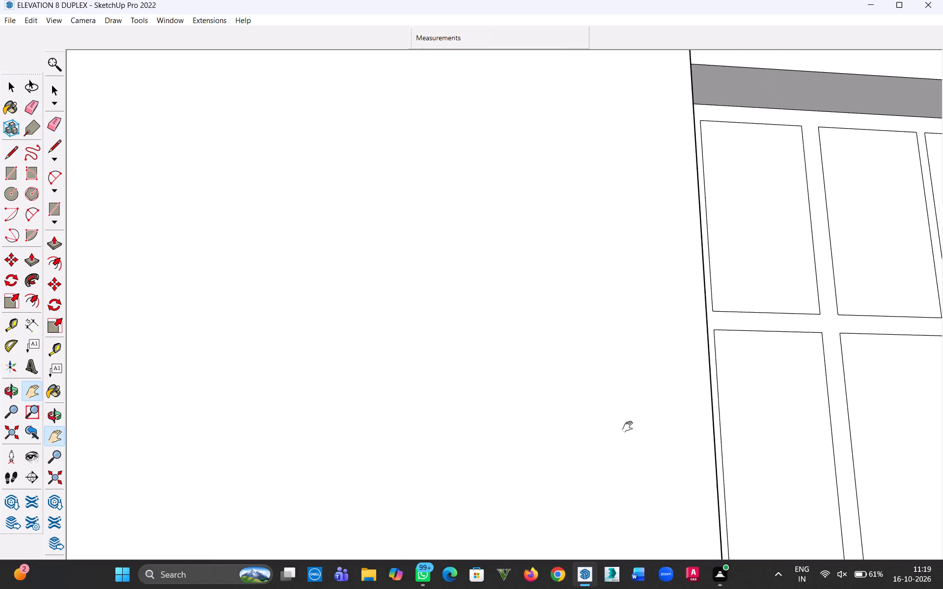
{"action": "left_click_drag", "start_coordinate": [630, 427], "coordinate": [327, 423]}
{"action": "scroll", "coordinate": [726, 426], "scroll_direction": "down", "scroll_amount": 5}
{"action": "middle_click_drag", "start_coordinate": [701, 448], "coordinate": [561, 399]}
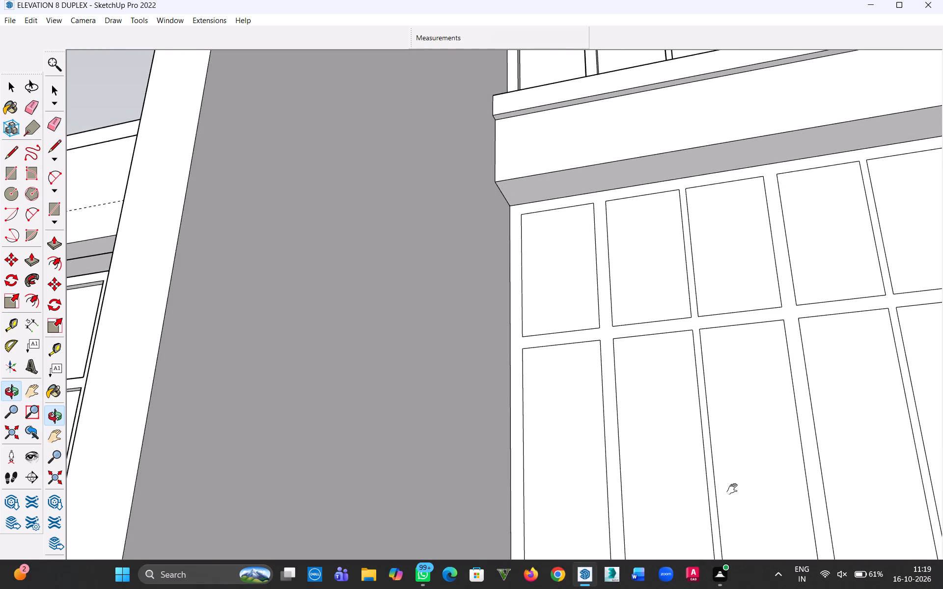
{"action": "left_click_drag", "start_coordinate": [734, 488], "coordinate": [642, 309]}
{"action": "middle_click_drag", "start_coordinate": [655, 267], "coordinate": [679, 400]}
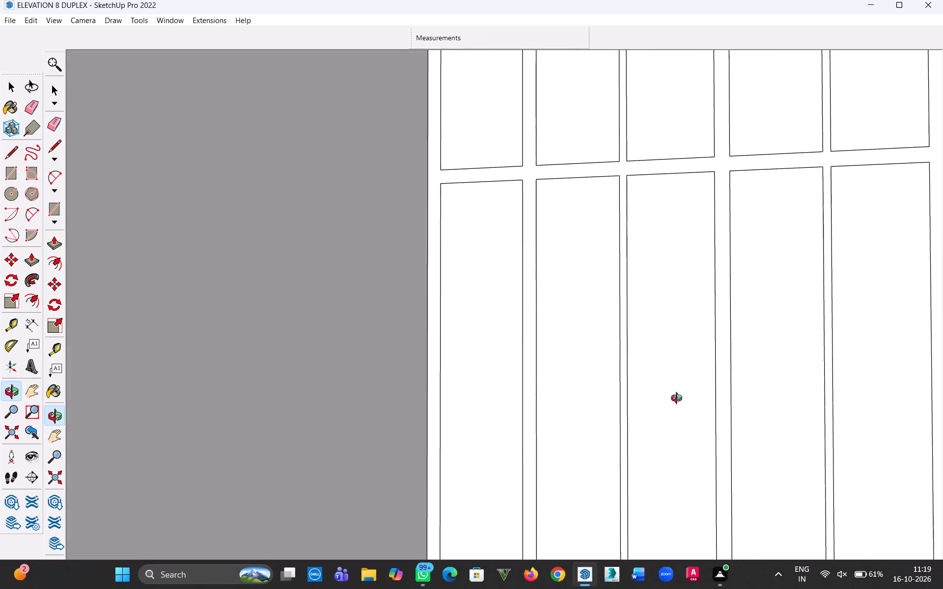
{"action": "middle_click_drag", "start_coordinate": [679, 400], "coordinate": [690, 470]}
{"action": "left_click_drag", "start_coordinate": [687, 456], "coordinate": [631, 279]}
{"action": "scroll", "coordinate": [525, 417], "scroll_direction": "up", "scroll_amount": 6}
{"action": "scroll", "coordinate": [446, 426], "scroll_direction": "up", "scroll_amount": 3}
{"action": "key", "text": "Escape"}
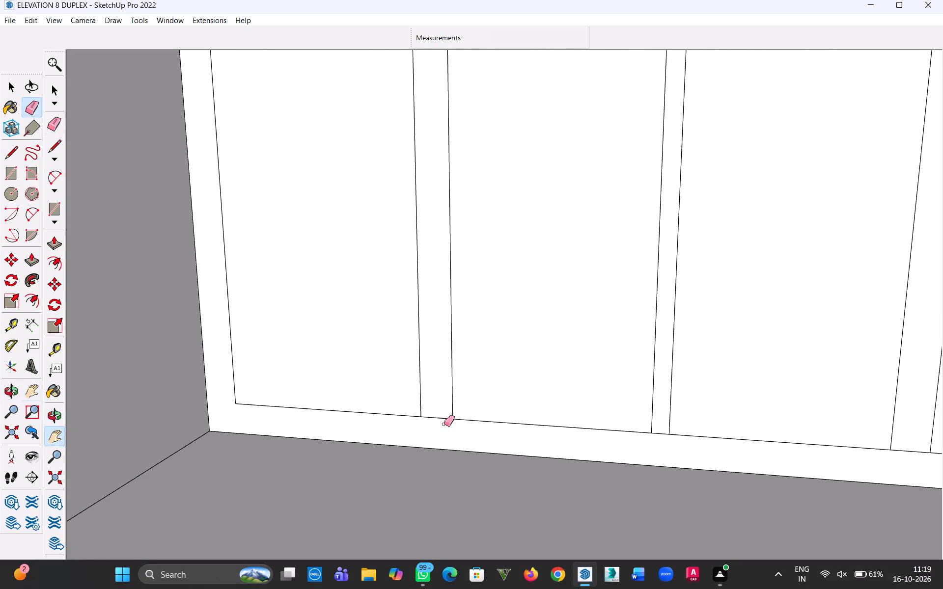
{"action": "left_click_drag", "start_coordinate": [432, 415], "coordinate": [435, 427]}
{"action": "left_click_drag", "start_coordinate": [659, 428], "coordinate": [659, 443]}
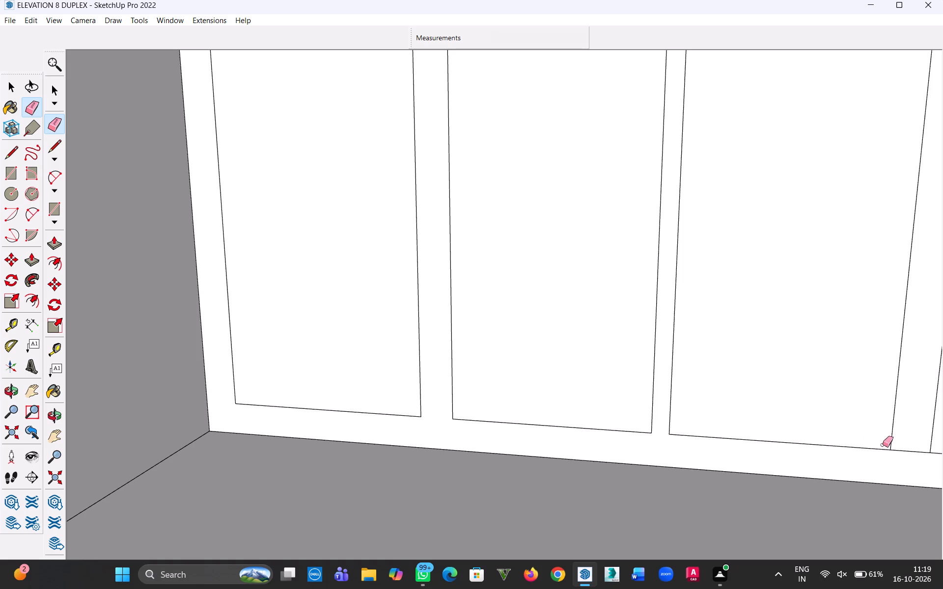
{"action": "left_click_drag", "start_coordinate": [903, 441], "coordinate": [904, 473]}
{"action": "left_click_drag", "start_coordinate": [904, 453], "coordinate": [903, 439]}
{"action": "scroll", "coordinate": [903, 444], "scroll_direction": "down", "scroll_amount": 5}
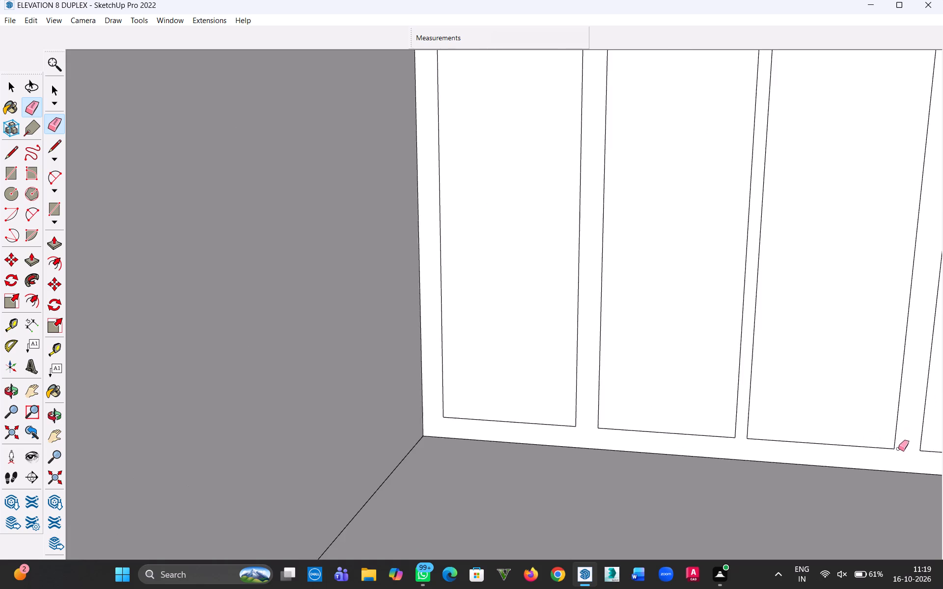
Erase the bottom edge segments crossing the remaining two mullions on the right side of the lower window.
{"action": "scroll", "coordinate": [919, 446], "scroll_direction": "down", "scroll_amount": 12}
{"action": "key", "text": "h"}
{"action": "left_click_drag", "start_coordinate": [903, 442], "coordinate": [511, 447]}
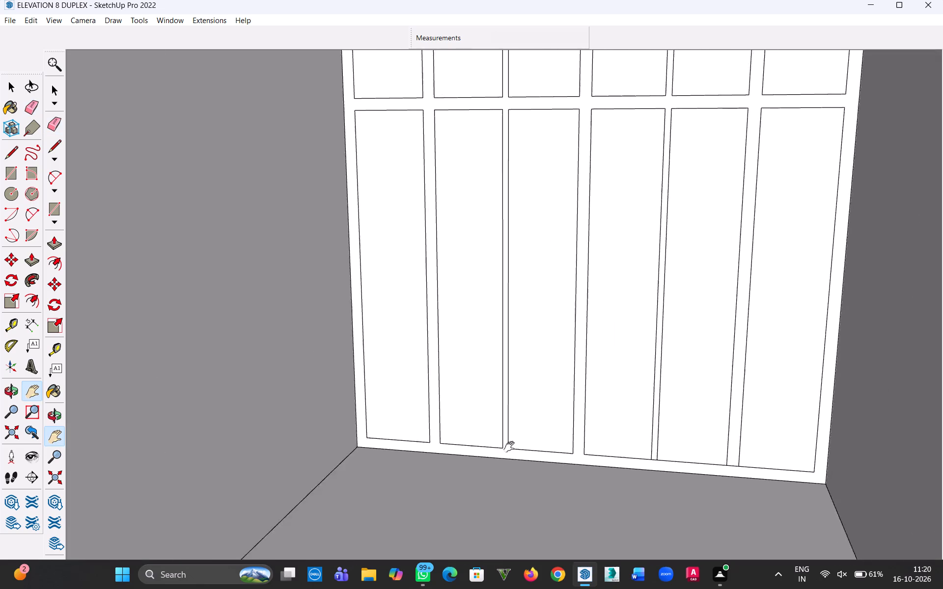
{"action": "left_click_drag", "start_coordinate": [511, 447], "coordinate": [390, 447]}
{"action": "key", "text": "Escape"}
{"action": "middle_click_drag", "start_coordinate": [520, 464], "coordinate": [579, 459]}
{"action": "scroll", "coordinate": [565, 466], "scroll_direction": "up", "scroll_amount": 6}
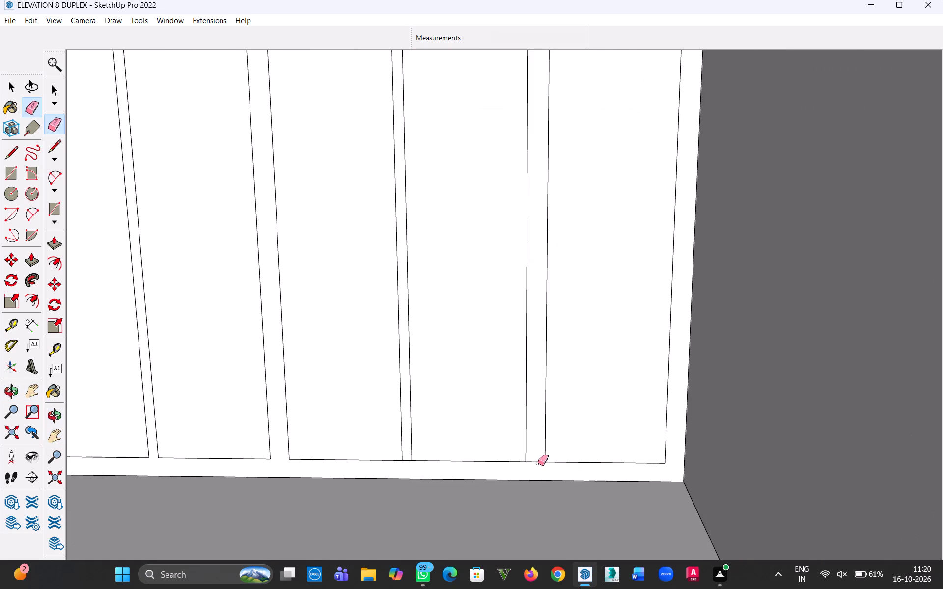
{"action": "left_click_drag", "start_coordinate": [531, 461], "coordinate": [531, 473]}
{"action": "scroll", "coordinate": [398, 464], "scroll_direction": "up", "scroll_amount": 6}
{"action": "left_click_drag", "start_coordinate": [385, 455], "coordinate": [382, 471]}
{"action": "scroll", "coordinate": [539, 416], "scroll_direction": "down", "scroll_amount": 3}
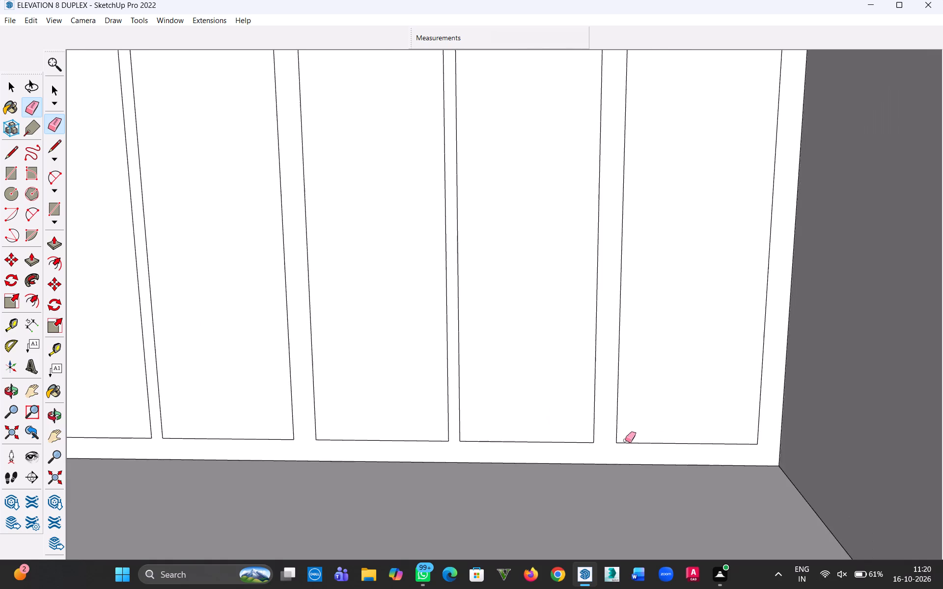
Extrude the lower window's frame face by 2" with Push/Pull.
{"action": "scroll", "coordinate": [625, 440], "scroll_direction": "down", "scroll_amount": 7}
{"action": "scroll", "coordinate": [689, 173], "scroll_direction": "down", "scroll_amount": 9}
{"action": "scroll", "coordinate": [632, 88], "scroll_direction": "down", "scroll_amount": 4}
{"action": "scroll", "coordinate": [612, 68], "scroll_direction": "up", "scroll_amount": 17}
{"action": "scroll", "coordinate": [586, 92], "scroll_direction": "down", "scroll_amount": 20}
{"action": "scroll", "coordinate": [586, 92], "scroll_direction": "down", "scroll_amount": 6}
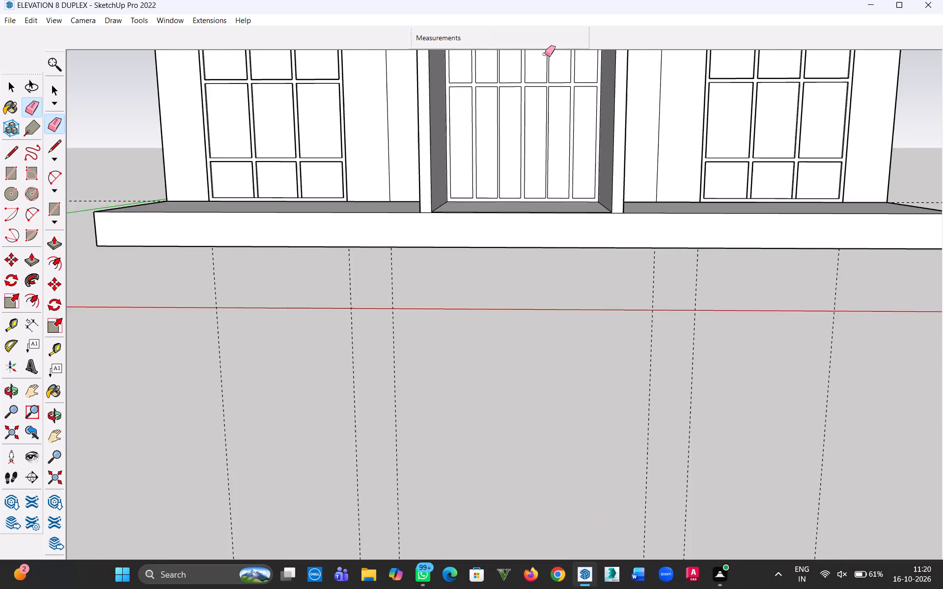
{"action": "scroll", "coordinate": [545, 54], "scroll_direction": "up", "scroll_amount": 19}
{"action": "scroll", "coordinate": [535, 120], "scroll_direction": "down", "scroll_amount": 13}
{"action": "middle_click_drag", "start_coordinate": [496, 171], "coordinate": [503, 172]}
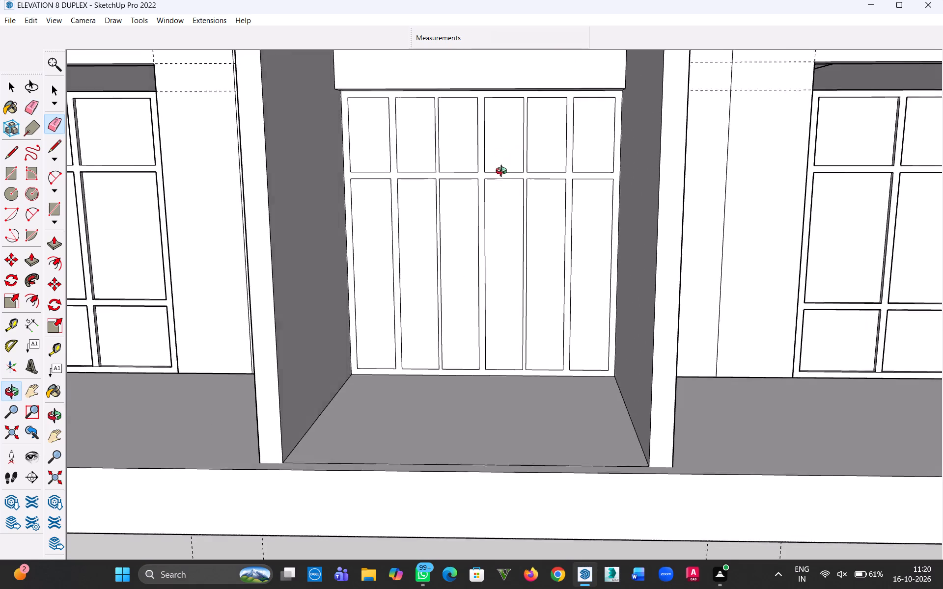
{"action": "middle_click_drag", "start_coordinate": [503, 172], "coordinate": [516, 150]}
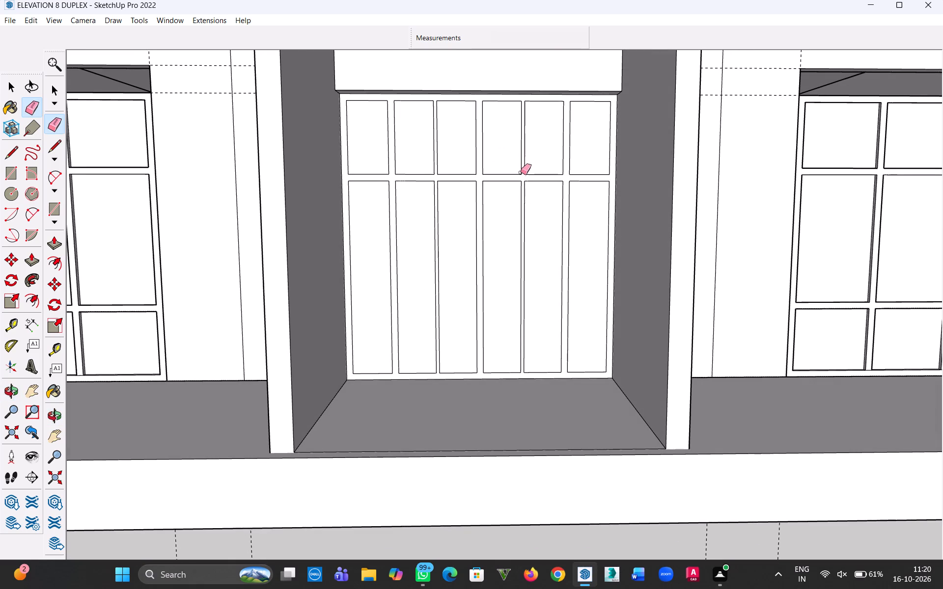
{"action": "key", "text": "p"}
{"action": "left_click", "coordinate": [481, 174]}
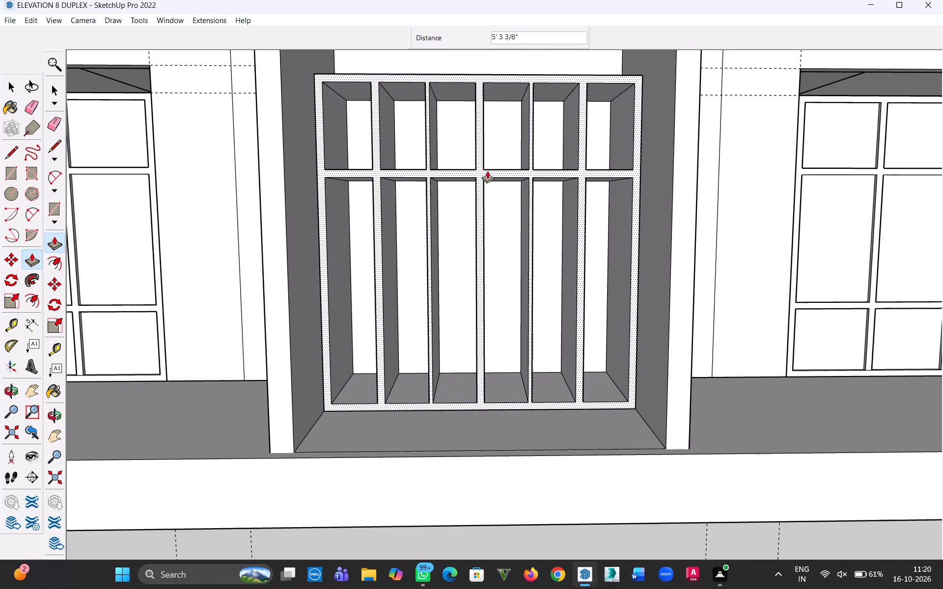
{"action": "type", "text": "2\""}
{"action": "key", "text": "Return"}
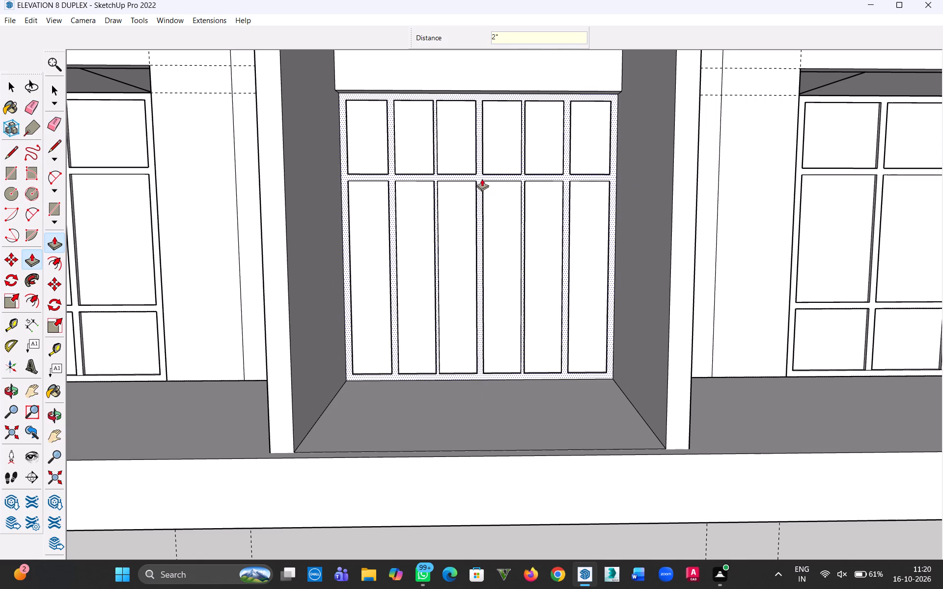
Examine the extruded lower window frame up close and within the whole front elevation.
{"action": "middle_click_drag", "start_coordinate": [478, 179], "coordinate": [482, 306]}
{"action": "scroll", "coordinate": [479, 214], "scroll_direction": "up", "scroll_amount": 9}
{"action": "middle_click_drag", "start_coordinate": [479, 202], "coordinate": [383, 151]}
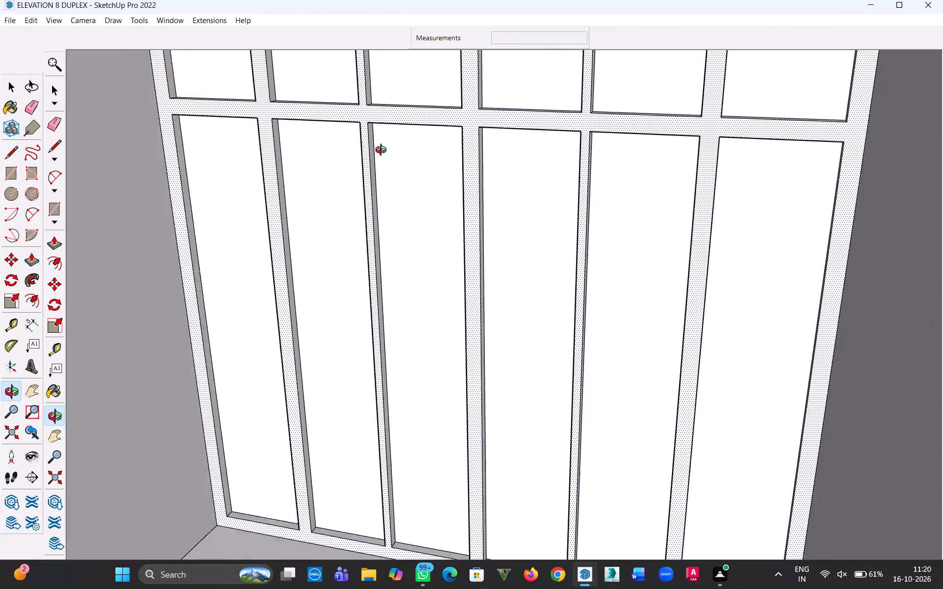
{"action": "middle_click_drag", "start_coordinate": [383, 151], "coordinate": [448, 155]}
{"action": "scroll", "coordinate": [409, 191], "scroll_direction": "down", "scroll_amount": 16}
{"action": "middle_click_drag", "start_coordinate": [385, 212], "coordinate": [468, 162]}
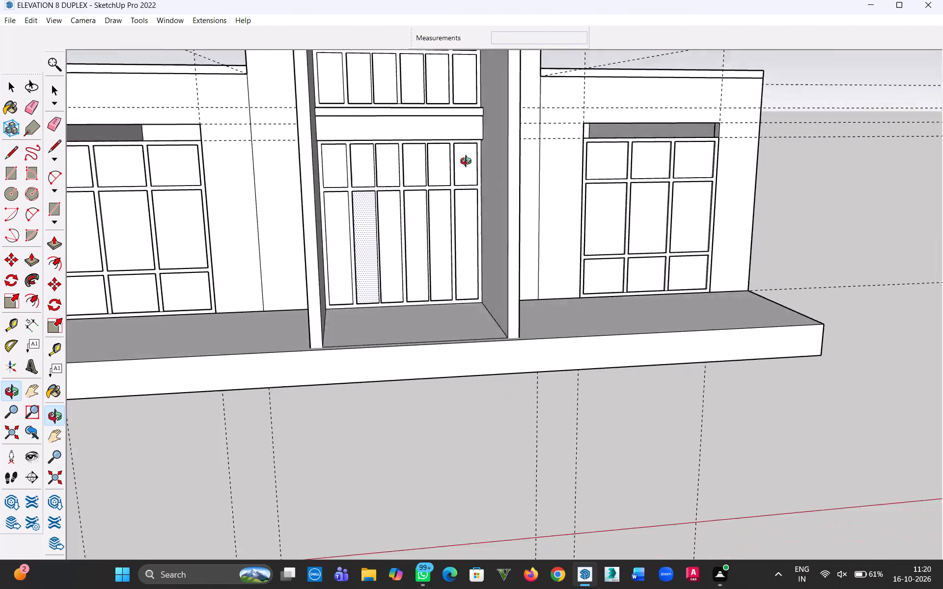
{"action": "middle_click_drag", "start_coordinate": [468, 162], "coordinate": [443, 203]}
{"action": "scroll", "coordinate": [426, 212], "scroll_direction": "down", "scroll_amount": 11}
{"action": "middle_click_drag", "start_coordinate": [408, 230], "coordinate": [397, 191]}
{"action": "middle_click_drag", "start_coordinate": [463, 228], "coordinate": [463, 241]}
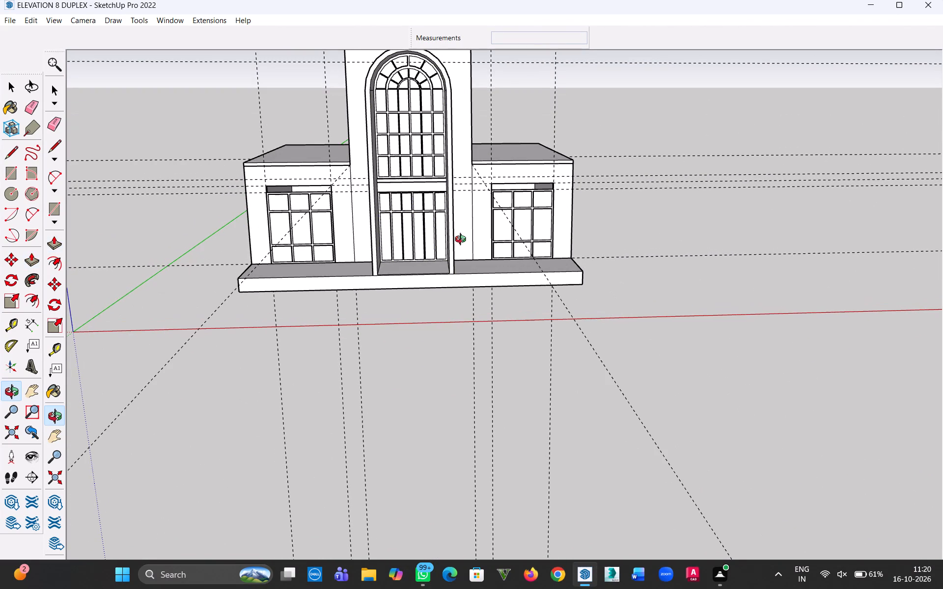
{"action": "middle_click_drag", "start_coordinate": [463, 241], "coordinate": [479, 248]}
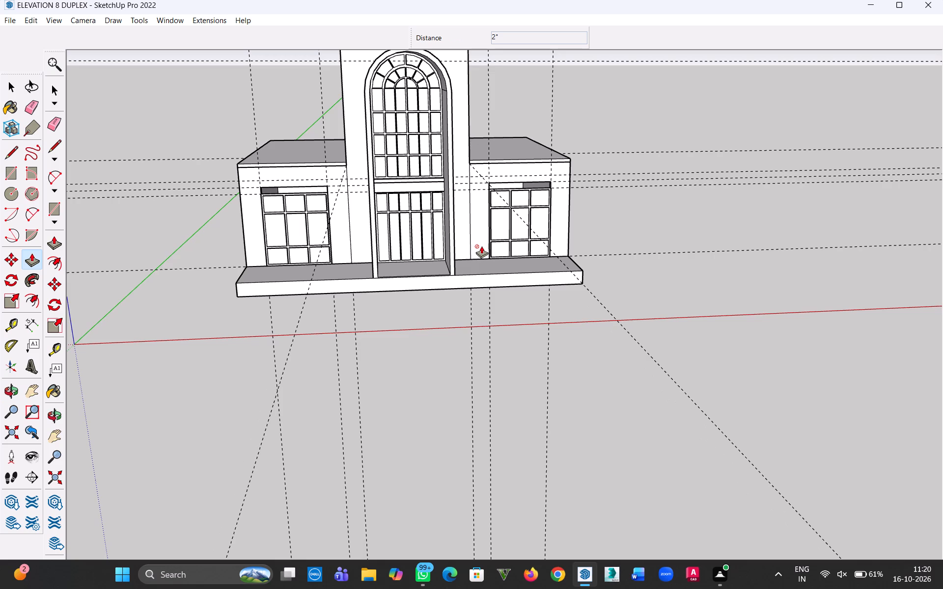
{"action": "scroll", "coordinate": [424, 192], "scroll_direction": "up", "scroll_amount": 4}
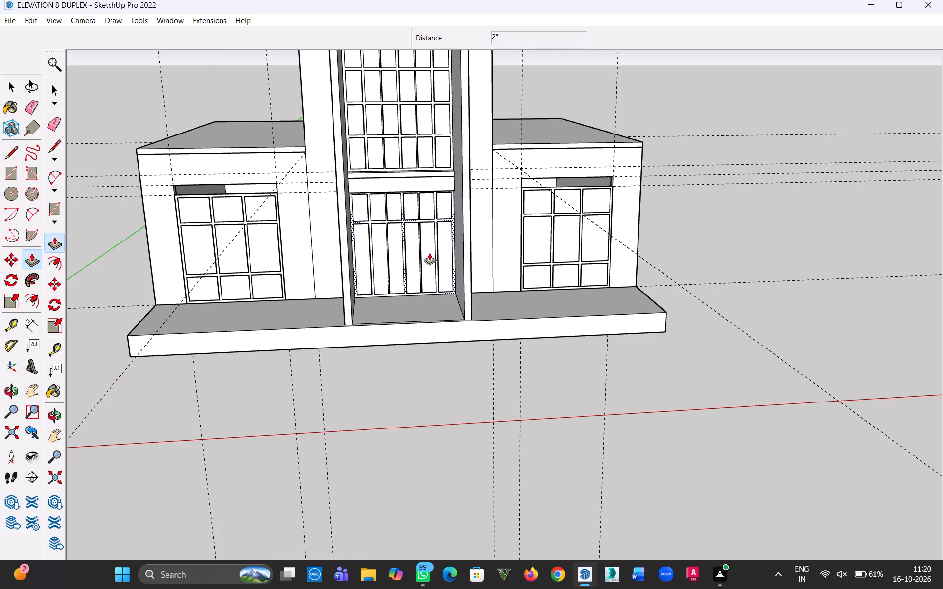
{"action": "scroll", "coordinate": [426, 258], "scroll_direction": "up", "scroll_amount": 7}
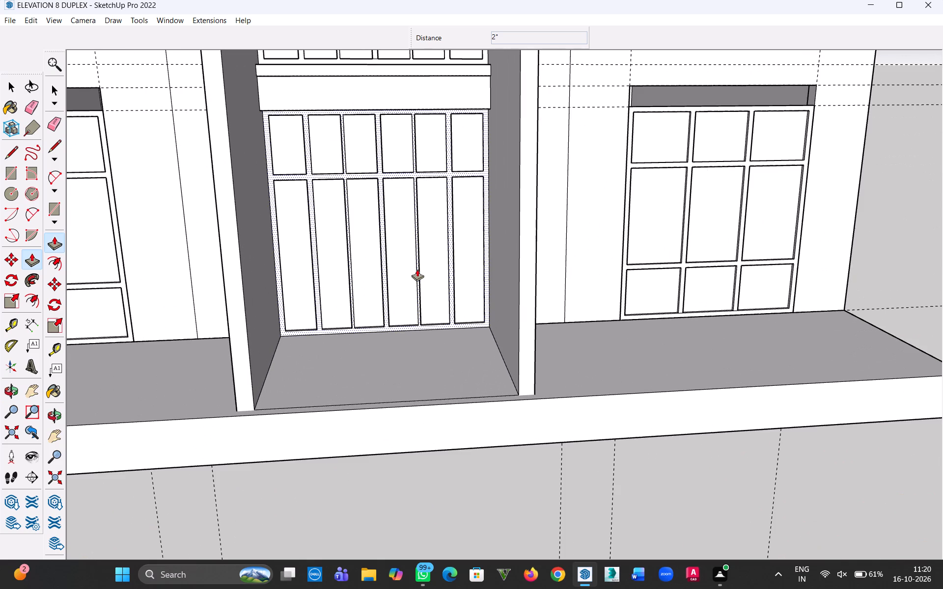
Start Paint Bucket and switch the material collection to Glass and Mirrors.
{"action": "key", "text": "b"}
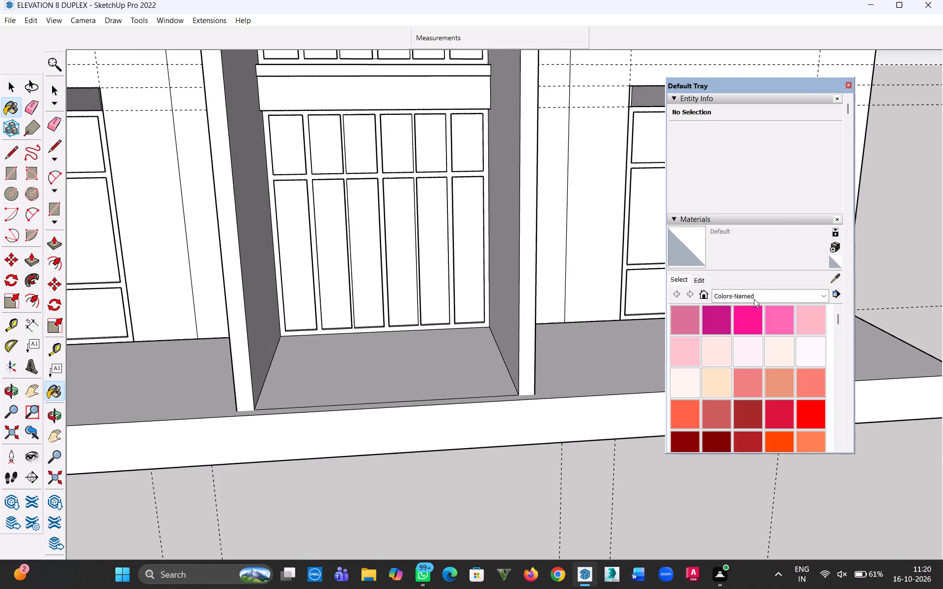
{"action": "left_click", "coordinate": [754, 299]}
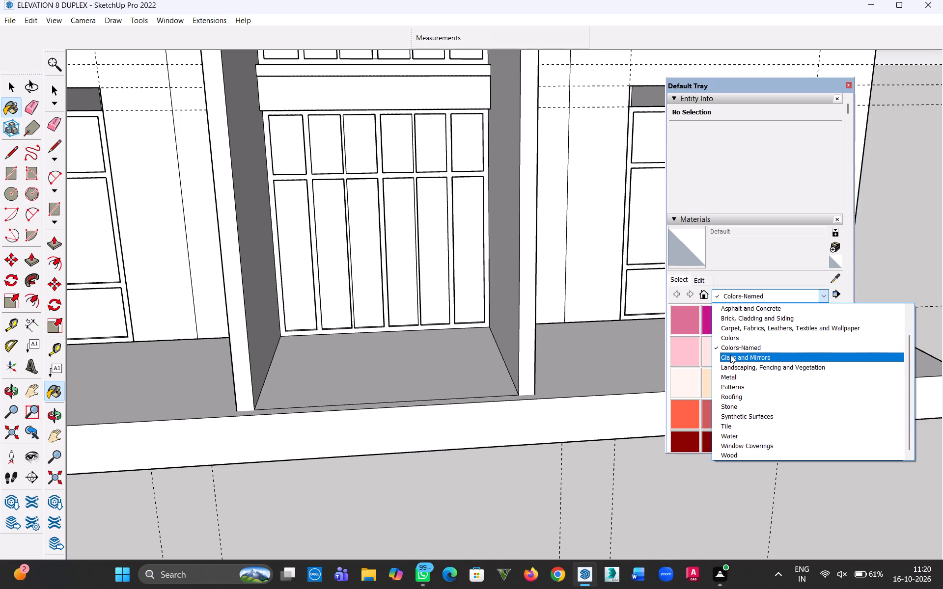
{"action": "left_click", "coordinate": [730, 355]}
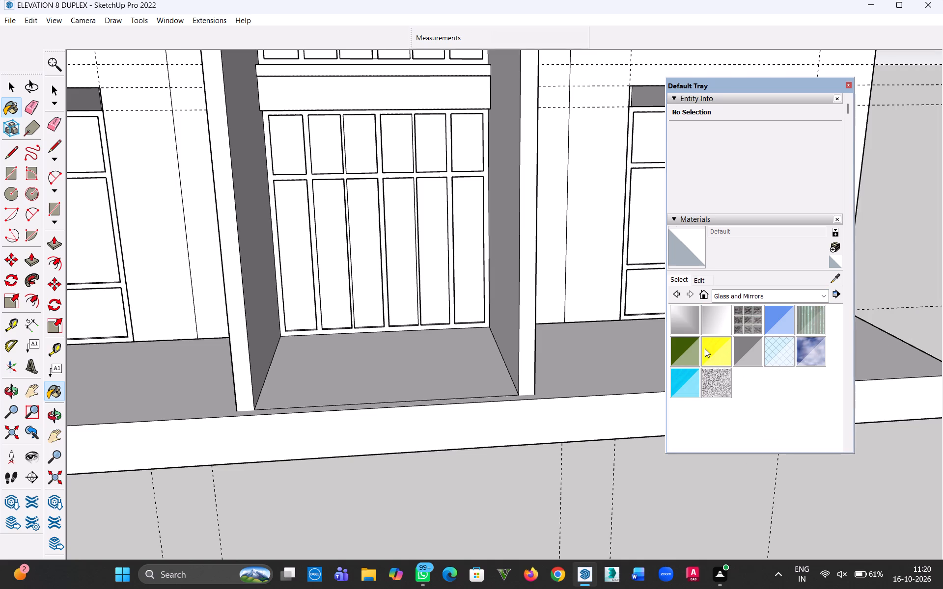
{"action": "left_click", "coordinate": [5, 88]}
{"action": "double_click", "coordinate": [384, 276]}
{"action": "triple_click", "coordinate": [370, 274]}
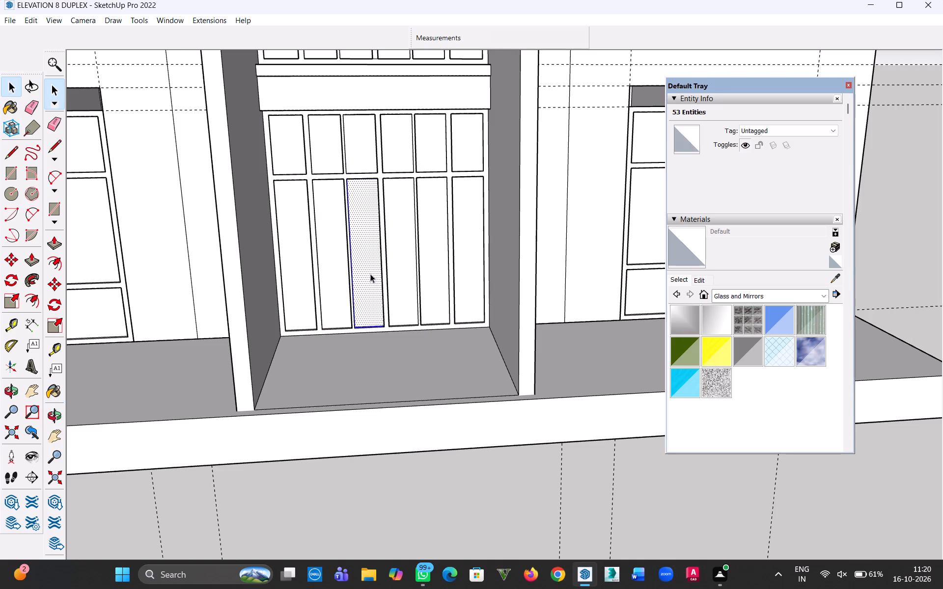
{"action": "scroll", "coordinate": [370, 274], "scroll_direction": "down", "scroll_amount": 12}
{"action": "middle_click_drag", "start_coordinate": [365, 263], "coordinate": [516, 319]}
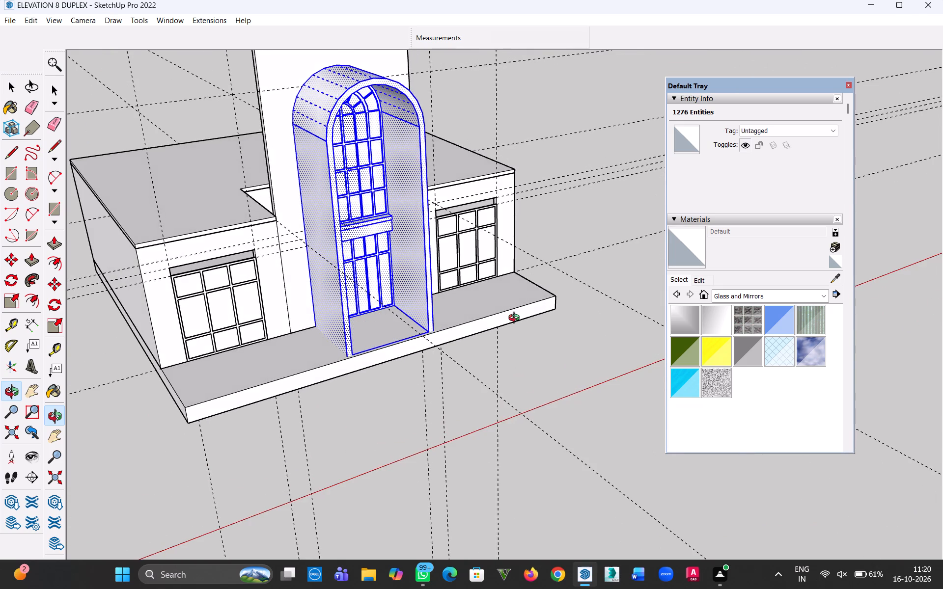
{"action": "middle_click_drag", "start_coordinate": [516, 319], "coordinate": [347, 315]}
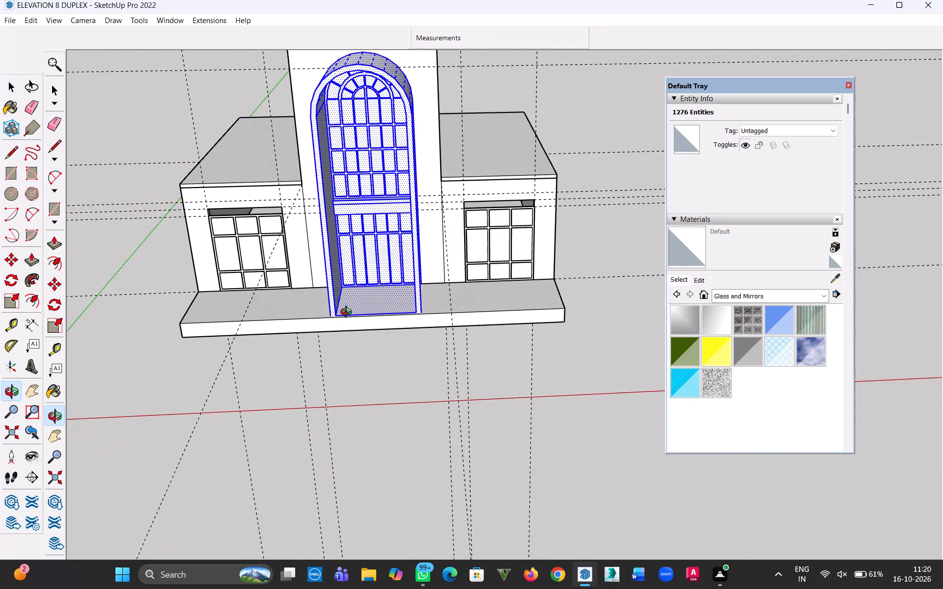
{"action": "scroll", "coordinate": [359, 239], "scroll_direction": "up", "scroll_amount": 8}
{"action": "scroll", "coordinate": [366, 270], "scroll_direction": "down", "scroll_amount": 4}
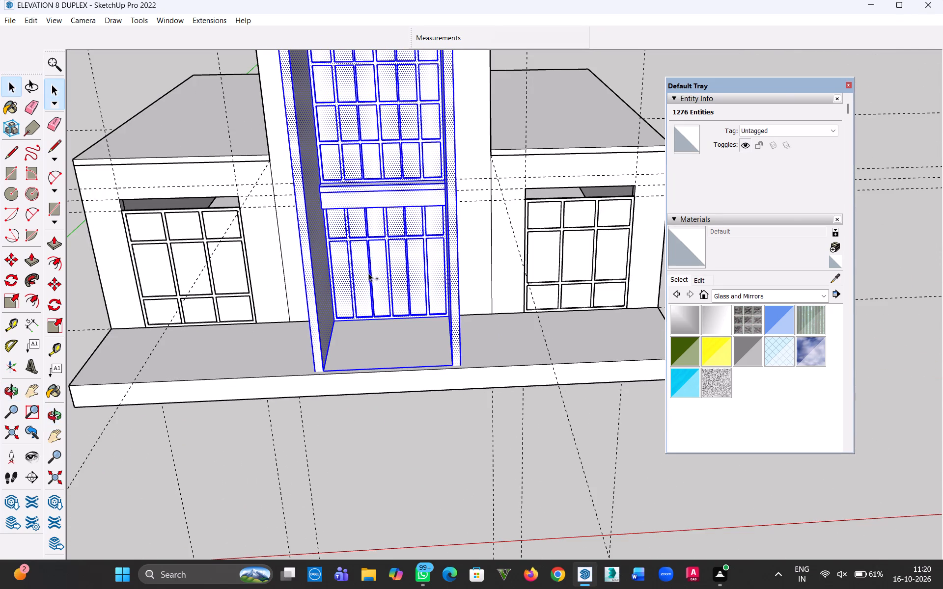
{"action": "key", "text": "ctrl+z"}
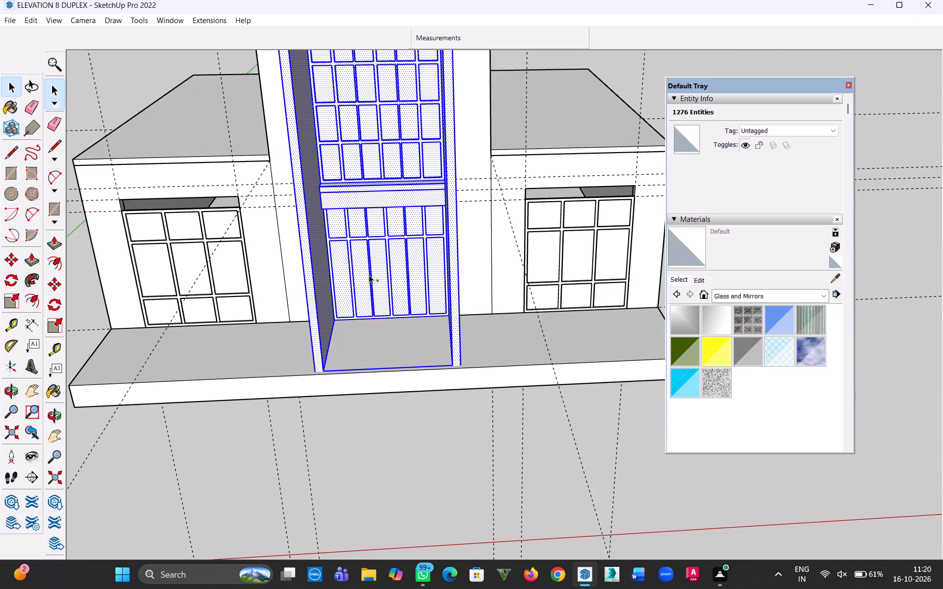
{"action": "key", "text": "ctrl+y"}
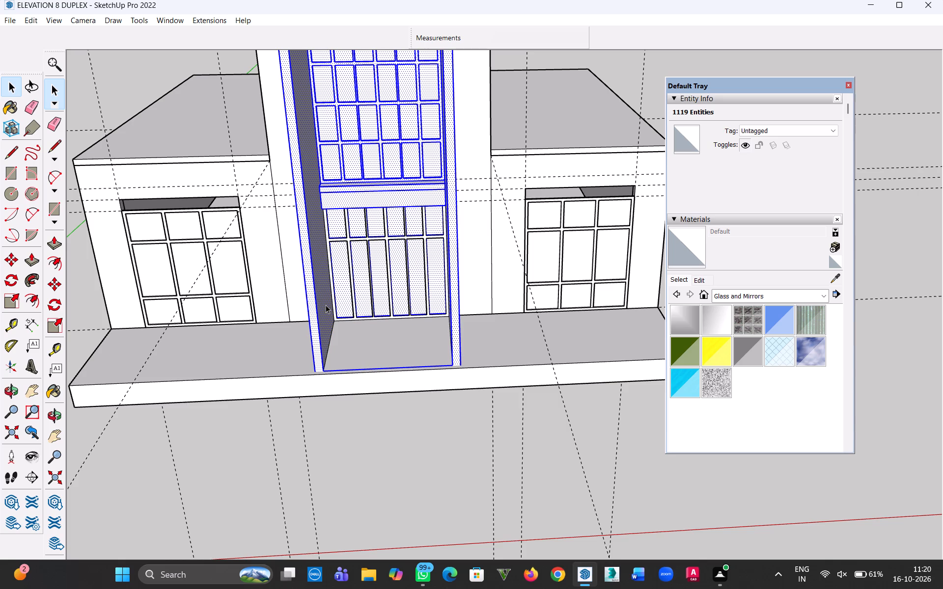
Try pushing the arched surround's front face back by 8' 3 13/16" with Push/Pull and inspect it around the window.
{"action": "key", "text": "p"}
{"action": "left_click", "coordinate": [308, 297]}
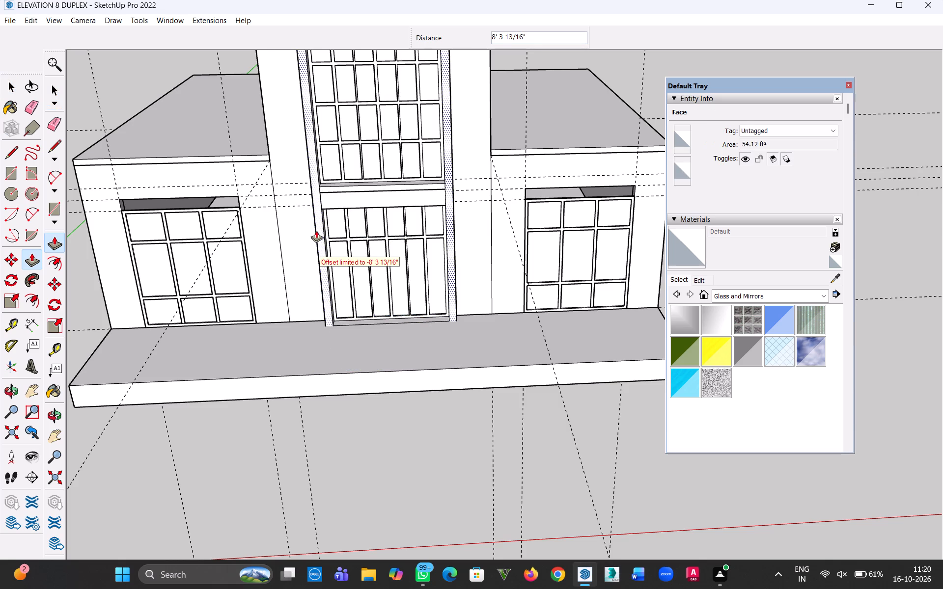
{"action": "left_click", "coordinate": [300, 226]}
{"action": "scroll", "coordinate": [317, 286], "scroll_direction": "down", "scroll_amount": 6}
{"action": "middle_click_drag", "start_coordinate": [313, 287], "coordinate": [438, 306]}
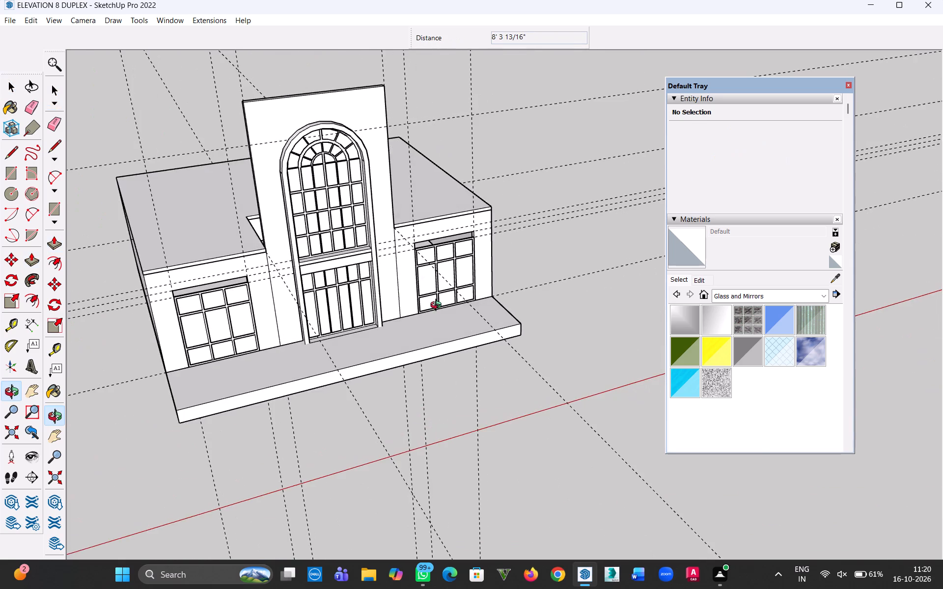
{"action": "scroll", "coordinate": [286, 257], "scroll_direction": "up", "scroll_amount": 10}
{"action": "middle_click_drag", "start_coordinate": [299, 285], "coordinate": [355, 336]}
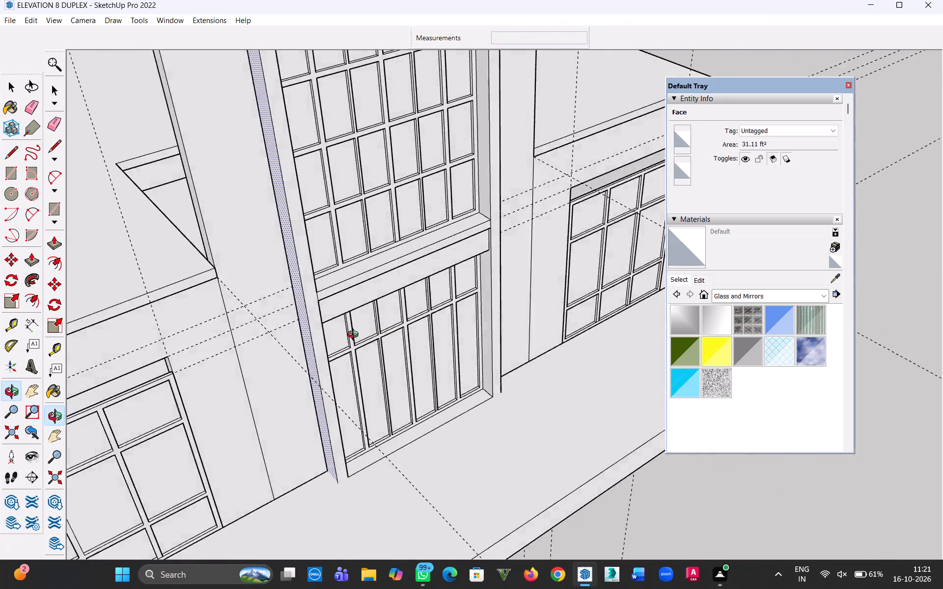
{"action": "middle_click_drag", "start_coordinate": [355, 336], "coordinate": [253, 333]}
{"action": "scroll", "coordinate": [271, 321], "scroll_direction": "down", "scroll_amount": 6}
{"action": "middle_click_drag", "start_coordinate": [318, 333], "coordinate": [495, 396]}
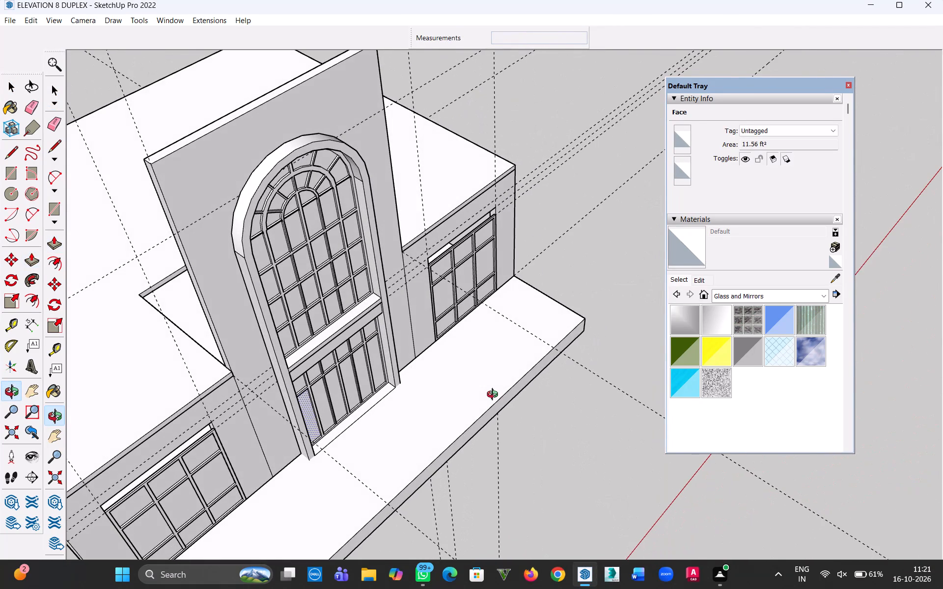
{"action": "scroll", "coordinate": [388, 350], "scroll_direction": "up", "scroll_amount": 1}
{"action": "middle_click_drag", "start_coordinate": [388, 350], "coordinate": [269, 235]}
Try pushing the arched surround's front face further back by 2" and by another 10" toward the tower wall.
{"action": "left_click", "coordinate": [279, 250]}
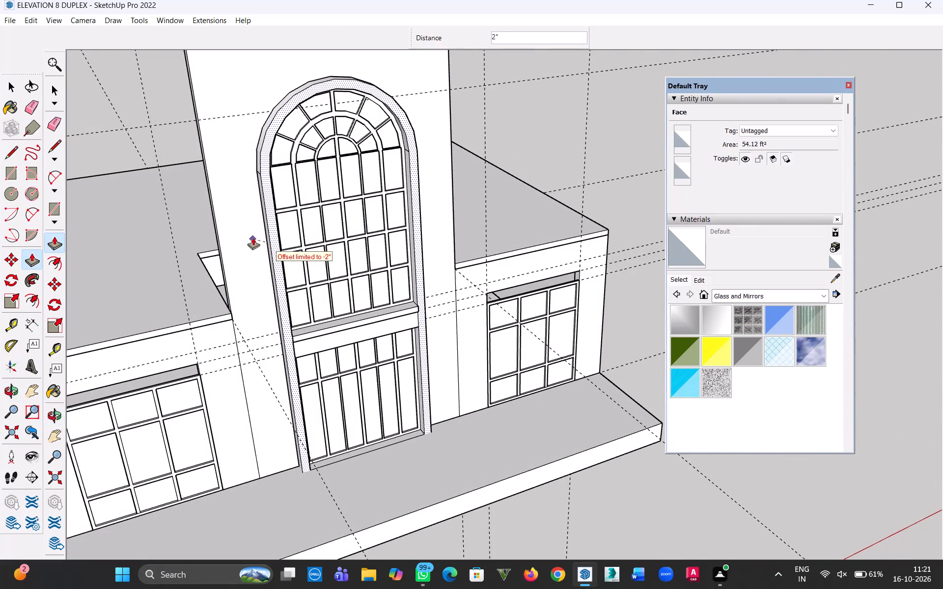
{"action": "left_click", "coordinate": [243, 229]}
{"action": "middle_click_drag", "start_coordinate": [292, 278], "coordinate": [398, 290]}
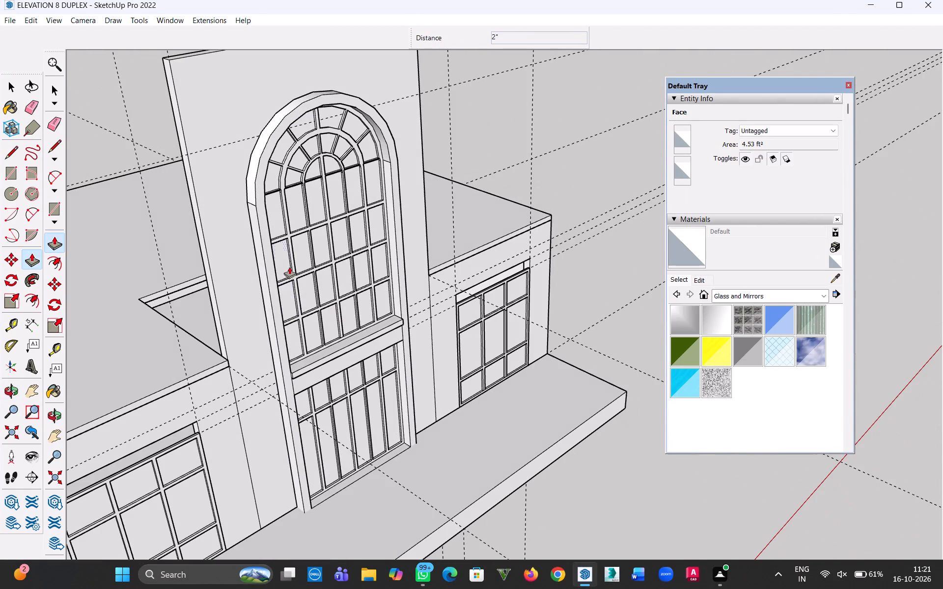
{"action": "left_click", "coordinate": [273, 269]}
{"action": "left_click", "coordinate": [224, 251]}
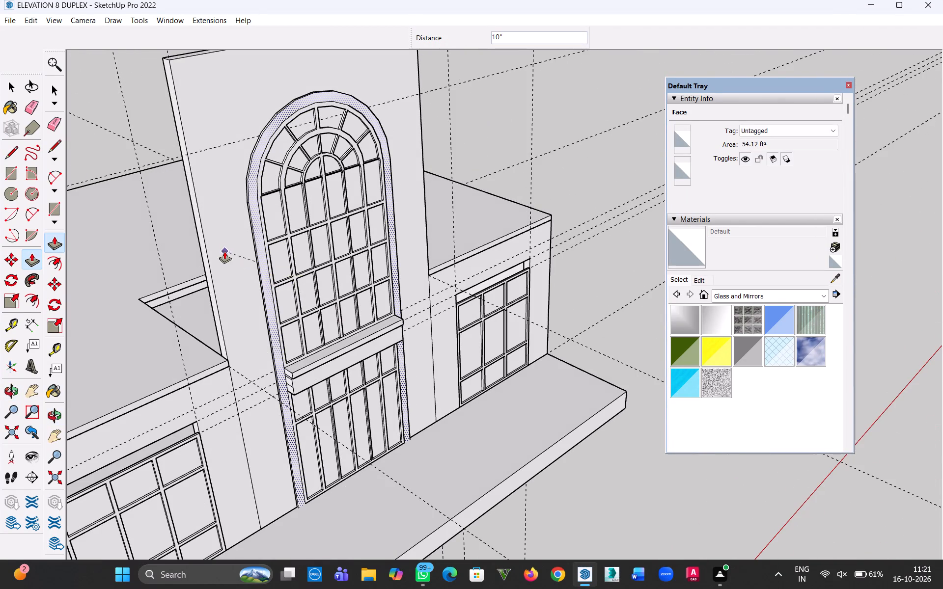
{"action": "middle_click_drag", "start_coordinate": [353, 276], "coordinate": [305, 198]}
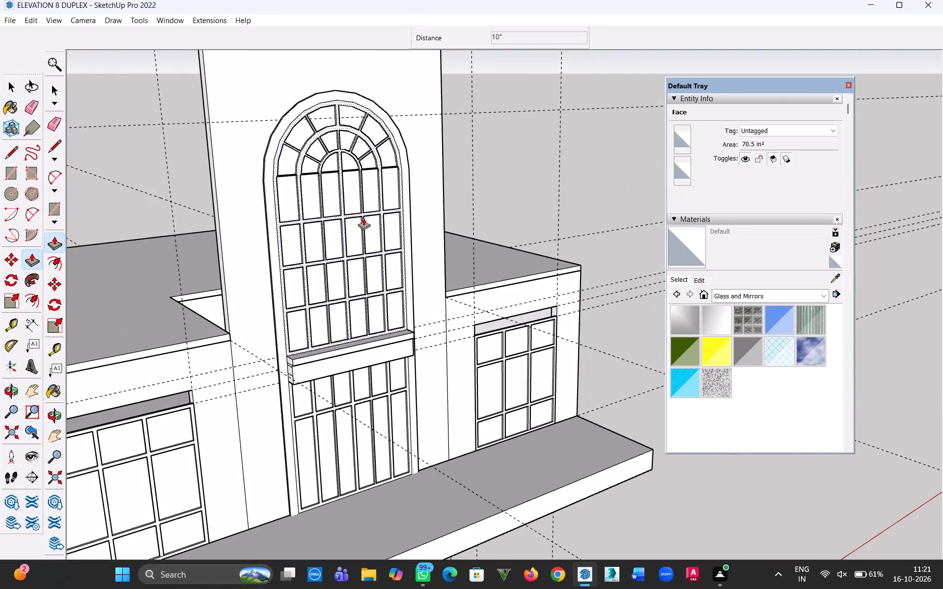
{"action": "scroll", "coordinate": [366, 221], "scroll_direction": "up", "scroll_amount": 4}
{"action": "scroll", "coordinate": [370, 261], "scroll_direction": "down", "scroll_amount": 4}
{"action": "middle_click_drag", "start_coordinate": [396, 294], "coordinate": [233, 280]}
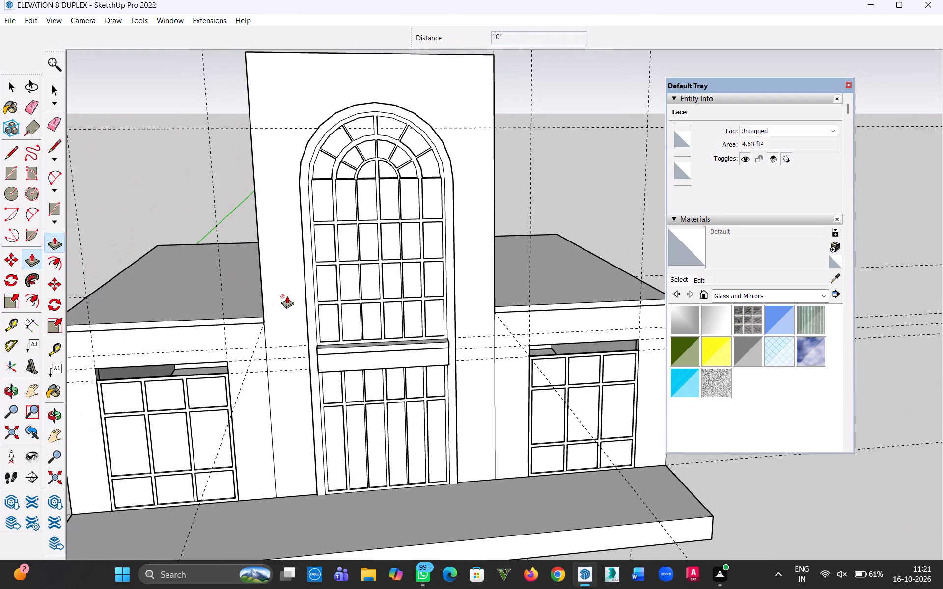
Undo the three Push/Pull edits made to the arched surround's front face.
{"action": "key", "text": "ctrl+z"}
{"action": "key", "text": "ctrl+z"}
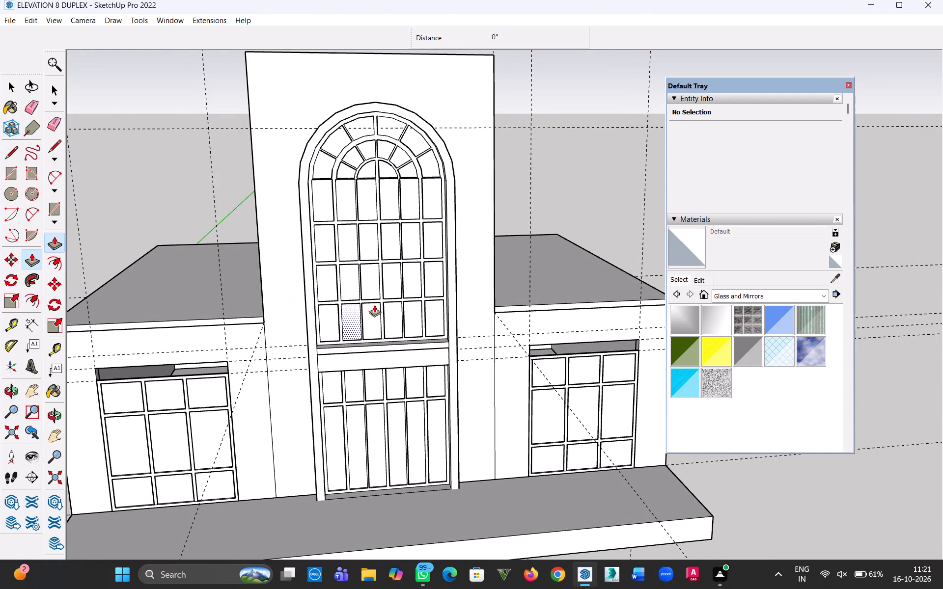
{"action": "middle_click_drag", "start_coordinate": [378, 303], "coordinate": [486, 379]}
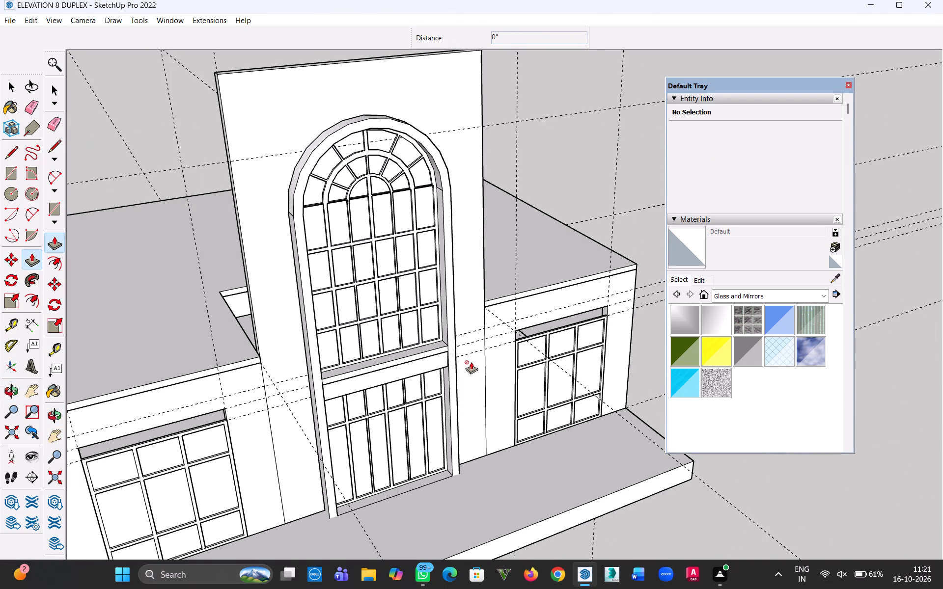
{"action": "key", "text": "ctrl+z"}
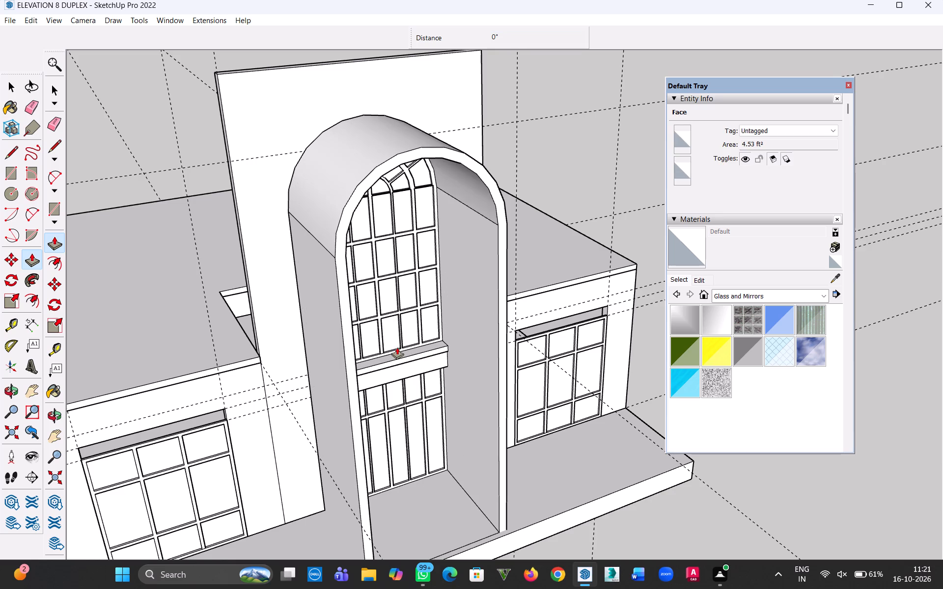
Push the arched surround's front face back by about 5' 3 5/8" with Push/Pull.
{"action": "left_click", "coordinate": [348, 336]}
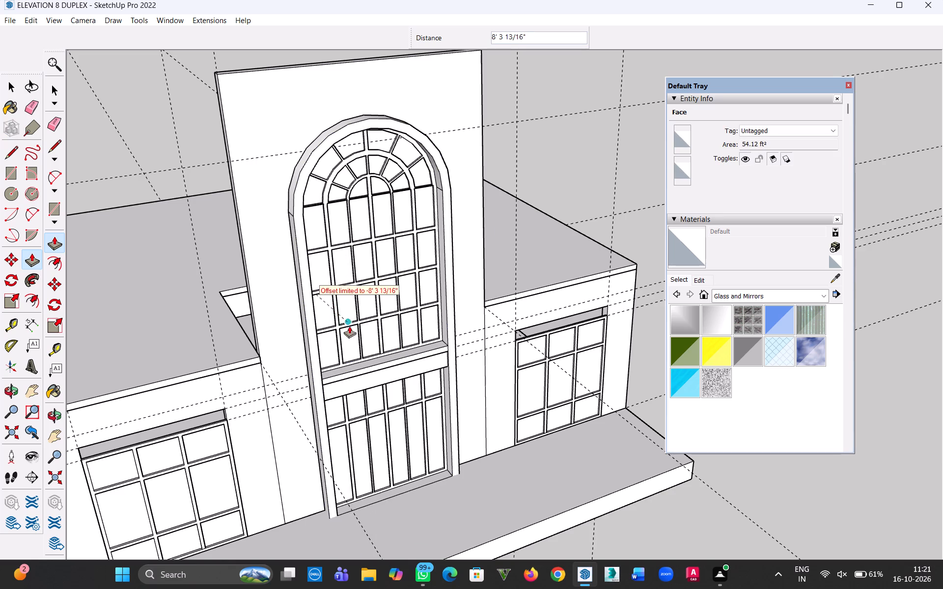
{"action": "left_click", "coordinate": [310, 312]}
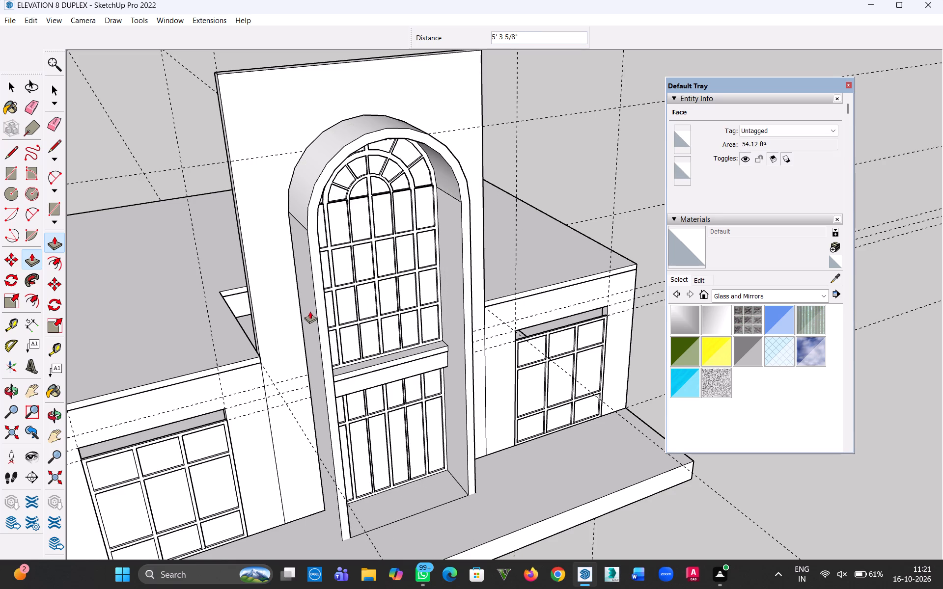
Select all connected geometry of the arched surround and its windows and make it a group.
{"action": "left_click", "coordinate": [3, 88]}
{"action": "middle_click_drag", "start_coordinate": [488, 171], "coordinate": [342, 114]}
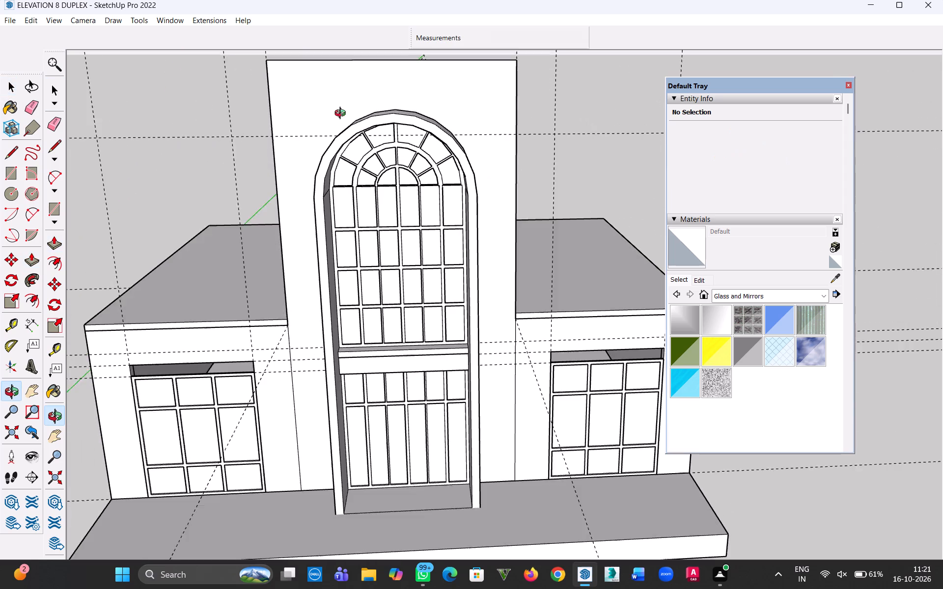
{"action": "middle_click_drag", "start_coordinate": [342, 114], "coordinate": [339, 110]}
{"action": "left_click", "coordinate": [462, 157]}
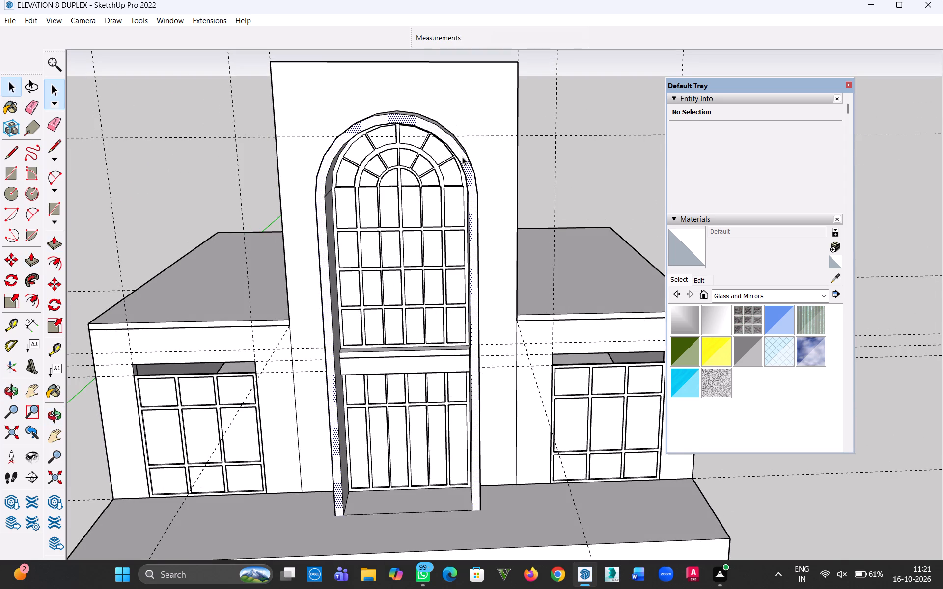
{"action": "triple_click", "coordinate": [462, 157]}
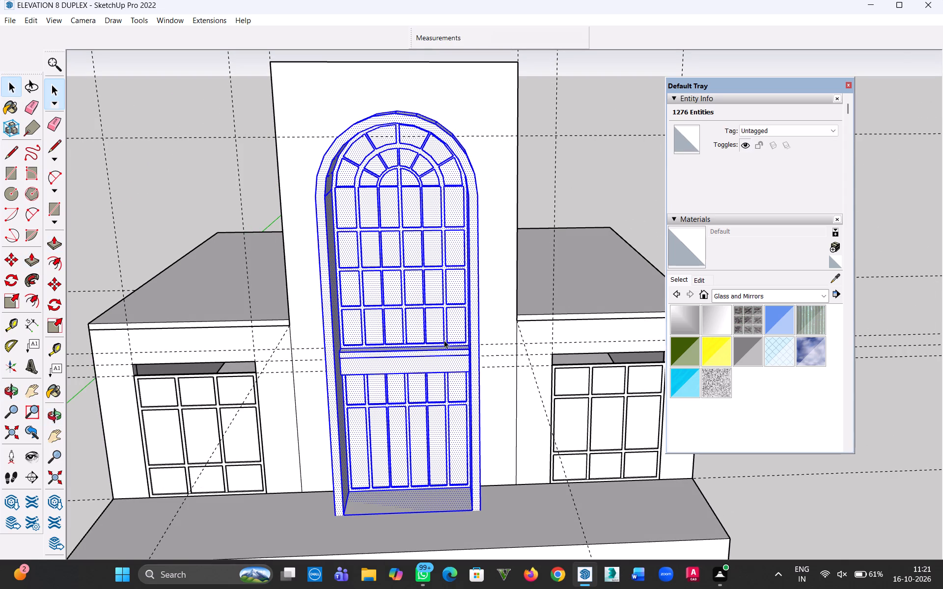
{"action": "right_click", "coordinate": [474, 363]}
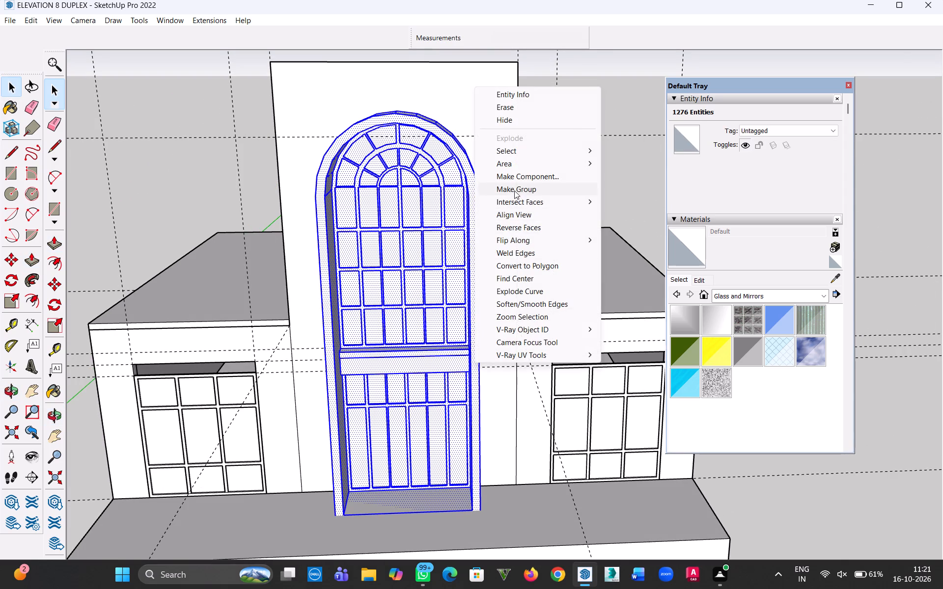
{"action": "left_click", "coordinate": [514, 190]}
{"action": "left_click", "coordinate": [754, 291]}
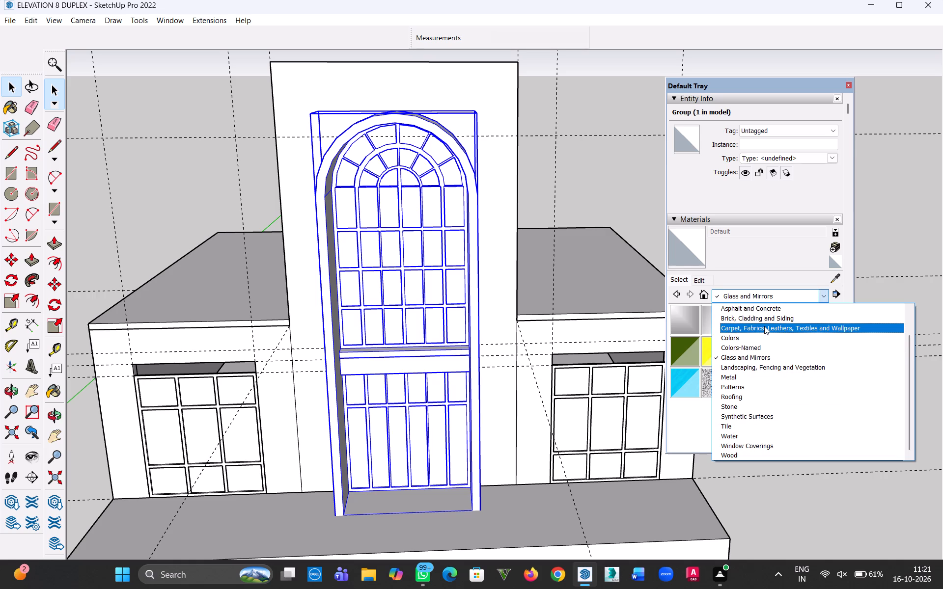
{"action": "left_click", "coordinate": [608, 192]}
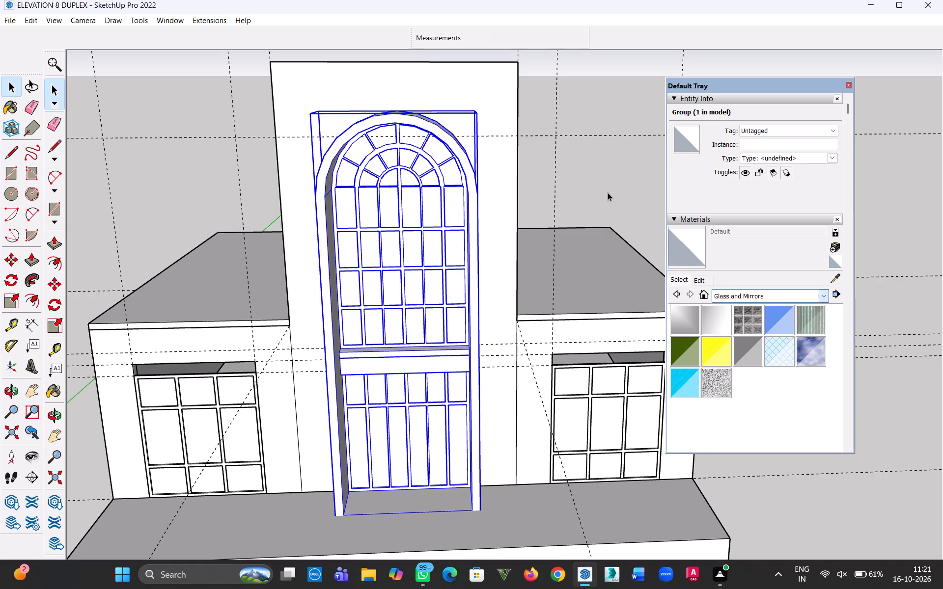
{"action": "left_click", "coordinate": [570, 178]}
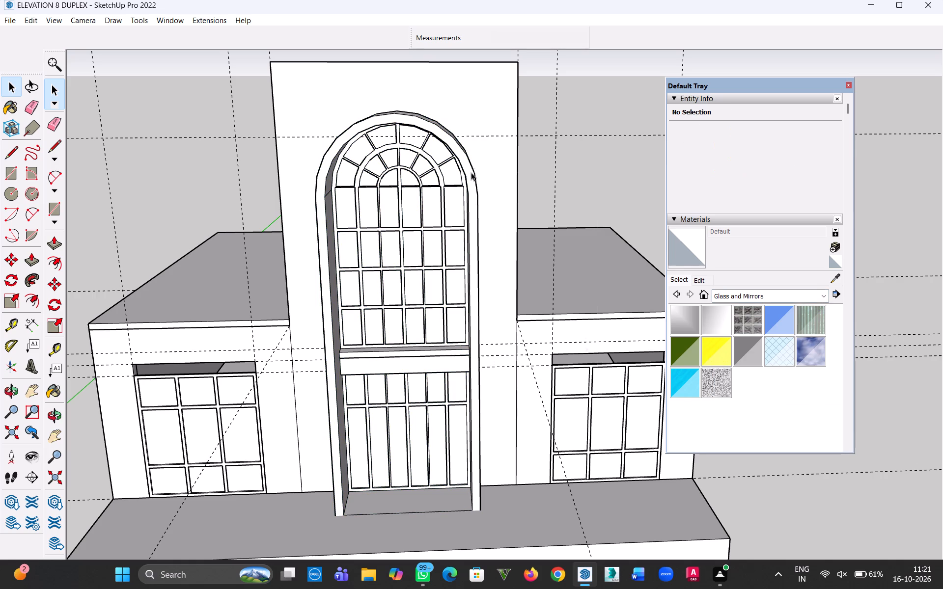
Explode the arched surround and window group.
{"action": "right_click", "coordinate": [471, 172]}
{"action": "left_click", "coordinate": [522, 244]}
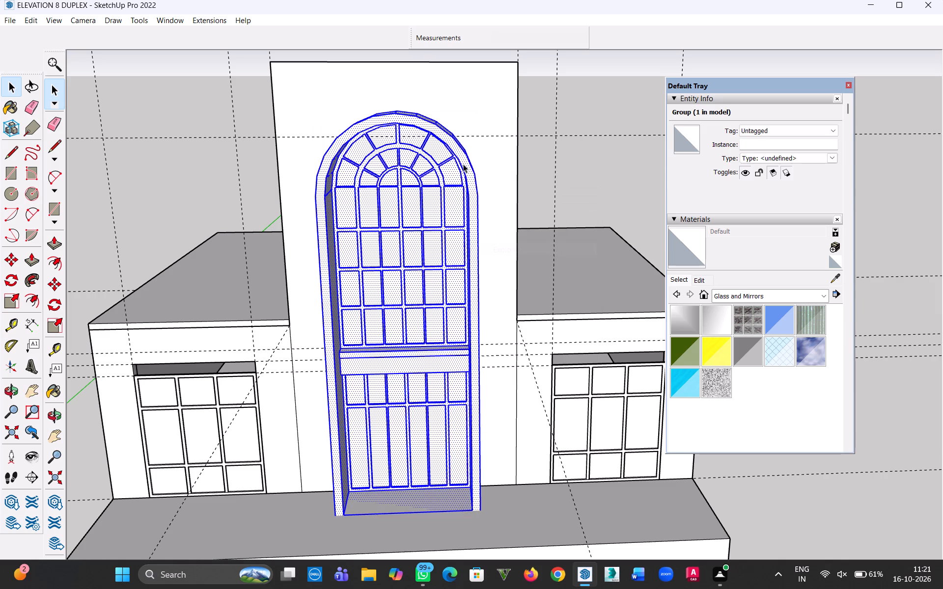
Copy the arched surround's front, inner and outer faces out to the side in front of the facade with Move.
{"action": "left_click", "coordinate": [466, 165]}
{"action": "double_click", "coordinate": [474, 218]}
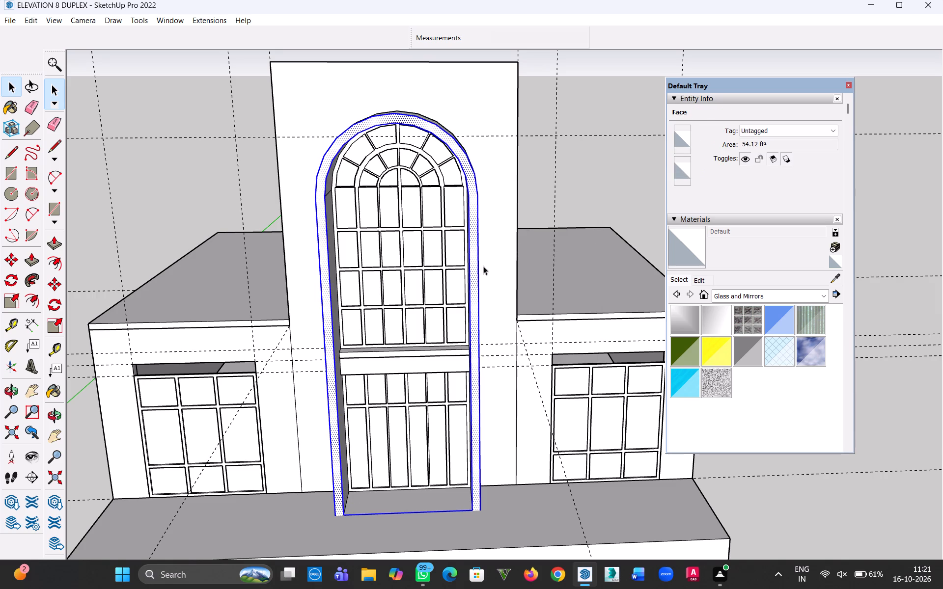
{"action": "middle_click_drag", "start_coordinate": [483, 267], "coordinate": [673, 280]}
{"action": "left_click", "coordinate": [349, 294], "text": "ctrl"}
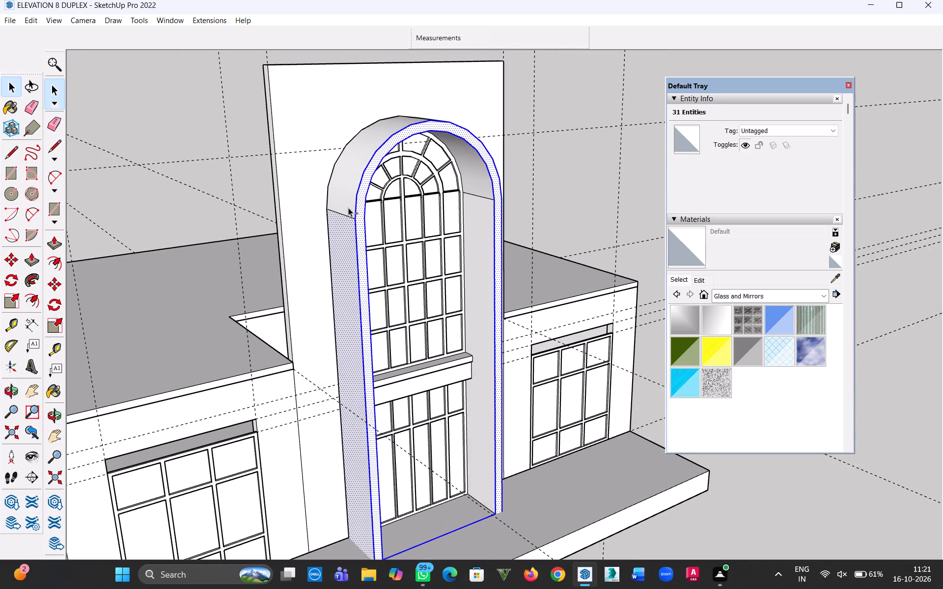
{"action": "left_click", "coordinate": [348, 206], "text": "ctrl"}
{"action": "middle_click_drag", "start_coordinate": [485, 221], "coordinate": [218, 244], "text": "ctrl"}
{"action": "middle_click_drag", "start_coordinate": [543, 282], "coordinate": [369, 263]}
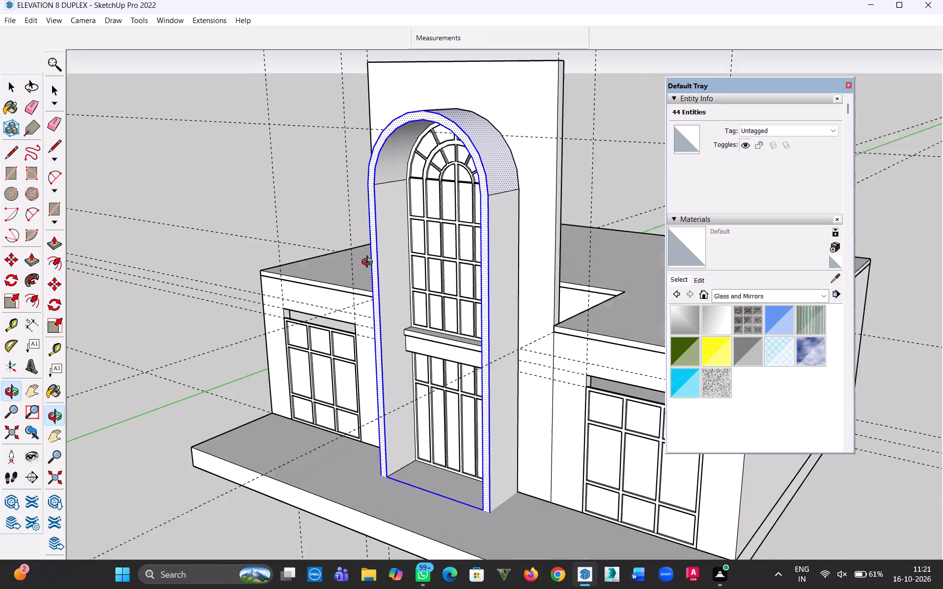
{"action": "middle_click_drag", "start_coordinate": [369, 263], "coordinate": [367, 261]}
{"action": "left_click", "coordinate": [502, 268], "text": "ctrl"}
{"action": "middle_click_drag", "start_coordinate": [507, 334], "coordinate": [709, 229]}
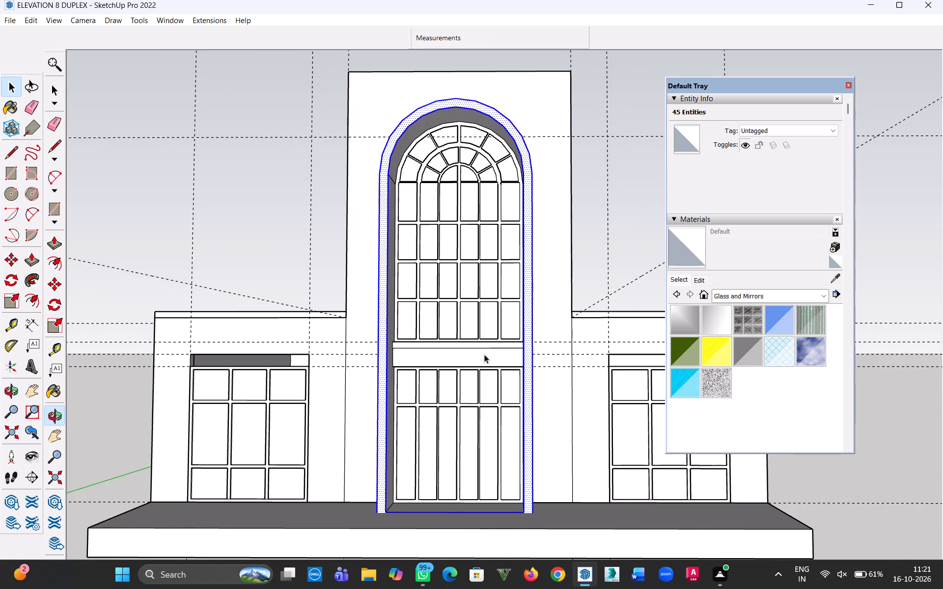
{"action": "middle_click_drag", "start_coordinate": [484, 354], "coordinate": [296, 391]}
{"action": "left_click", "coordinate": [395, 371], "text": "ctrl"}
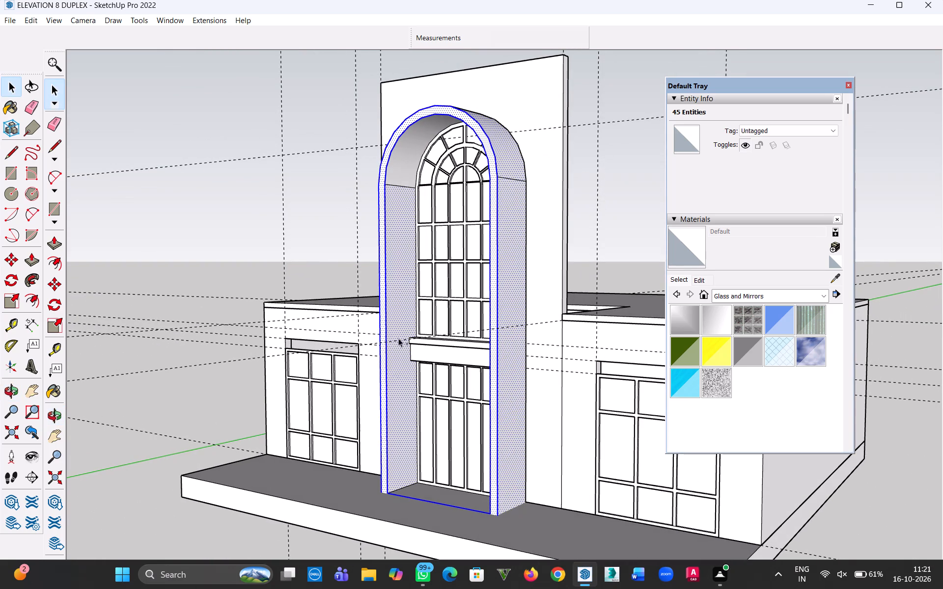
{"action": "left_click", "coordinate": [401, 170], "text": "ctrl"}
{"action": "middle_click_drag", "start_coordinate": [398, 302], "coordinate": [743, 231]}
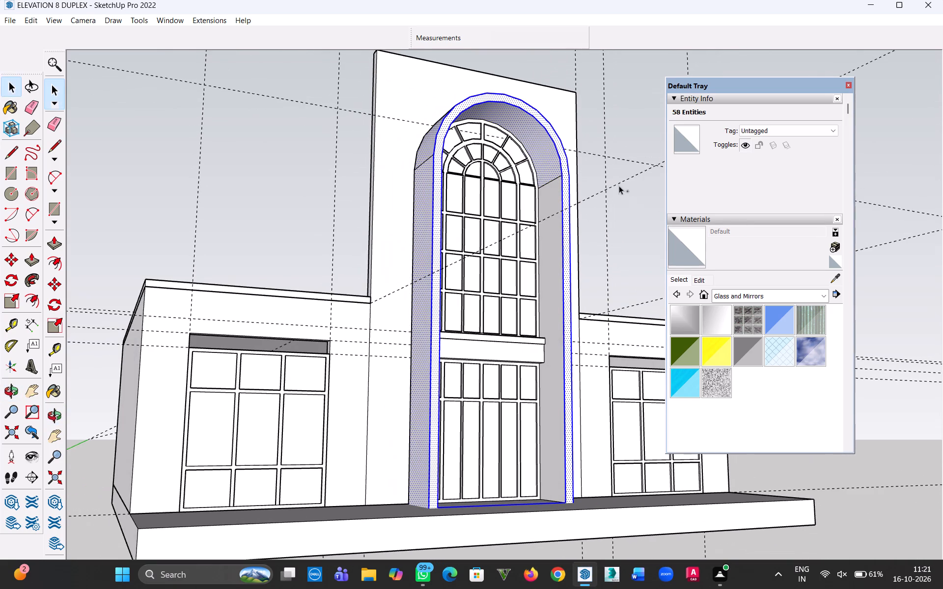
{"action": "left_click", "coordinate": [550, 226], "text": "ctrl"}
{"action": "middle_click_drag", "start_coordinate": [553, 282], "coordinate": [541, 447], "text": "ctrl"}
{"action": "scroll", "coordinate": [642, 343], "scroll_direction": "up", "scroll_amount": 1}
{"action": "key", "text": "m"}
{"action": "left_click", "coordinate": [555, 503]}
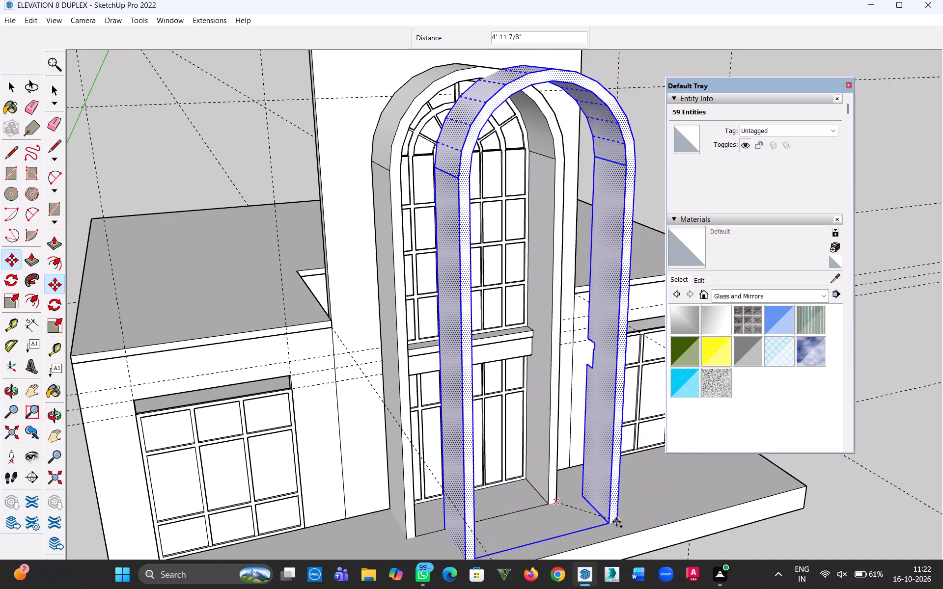
{"action": "left_click", "coordinate": [640, 525]}
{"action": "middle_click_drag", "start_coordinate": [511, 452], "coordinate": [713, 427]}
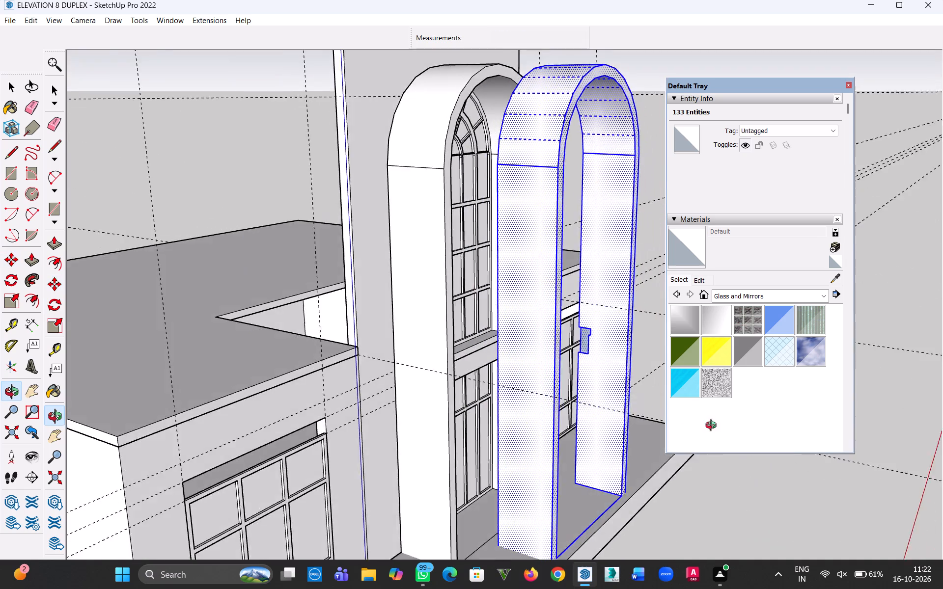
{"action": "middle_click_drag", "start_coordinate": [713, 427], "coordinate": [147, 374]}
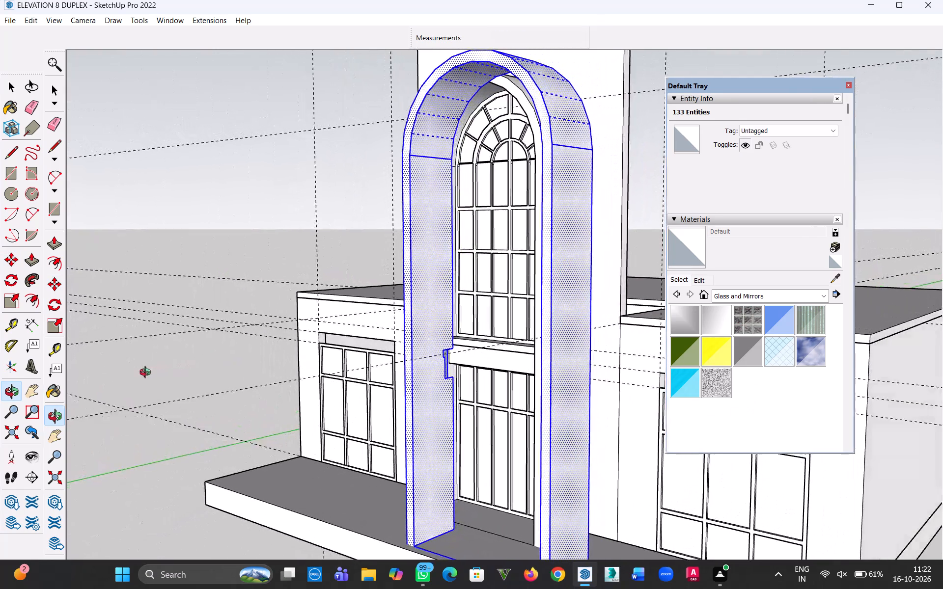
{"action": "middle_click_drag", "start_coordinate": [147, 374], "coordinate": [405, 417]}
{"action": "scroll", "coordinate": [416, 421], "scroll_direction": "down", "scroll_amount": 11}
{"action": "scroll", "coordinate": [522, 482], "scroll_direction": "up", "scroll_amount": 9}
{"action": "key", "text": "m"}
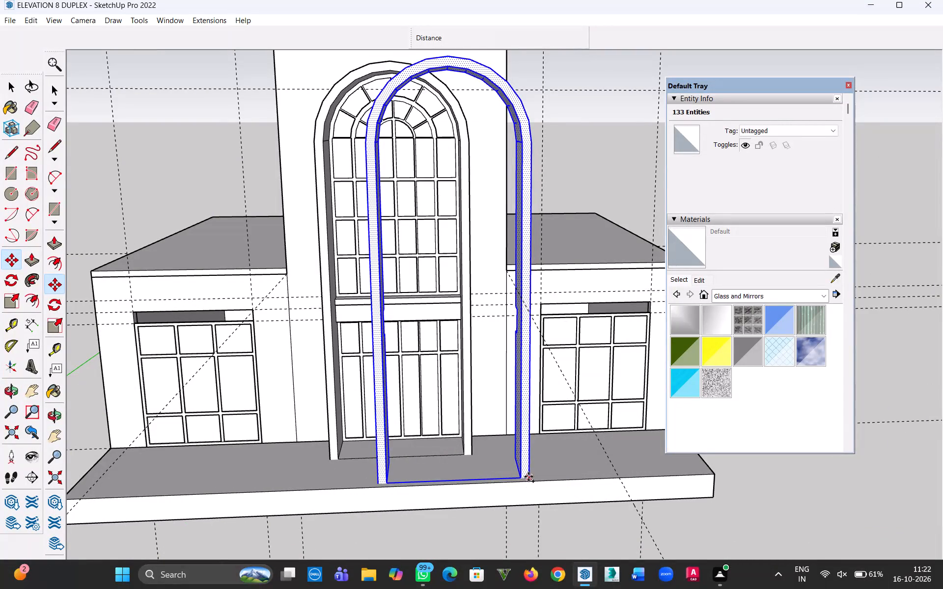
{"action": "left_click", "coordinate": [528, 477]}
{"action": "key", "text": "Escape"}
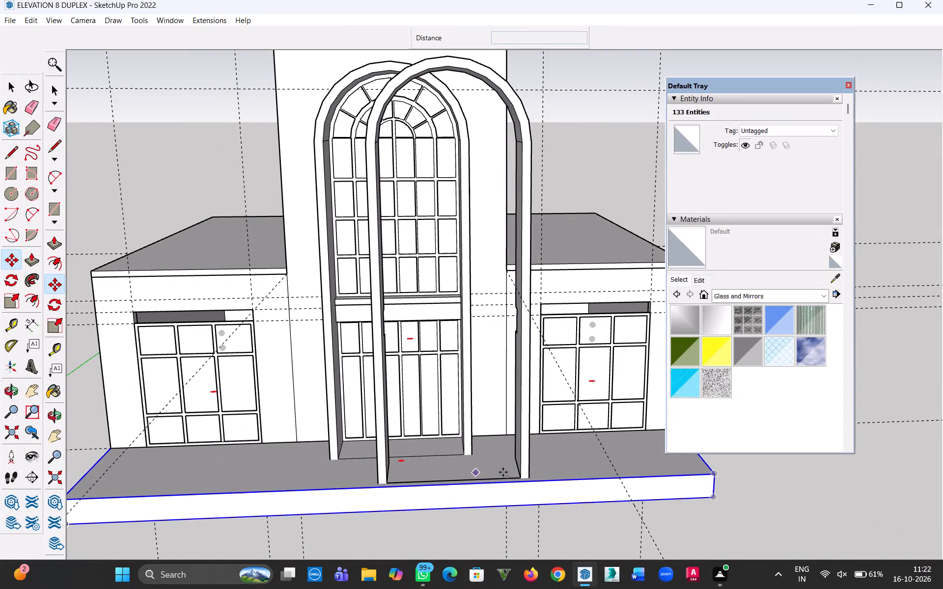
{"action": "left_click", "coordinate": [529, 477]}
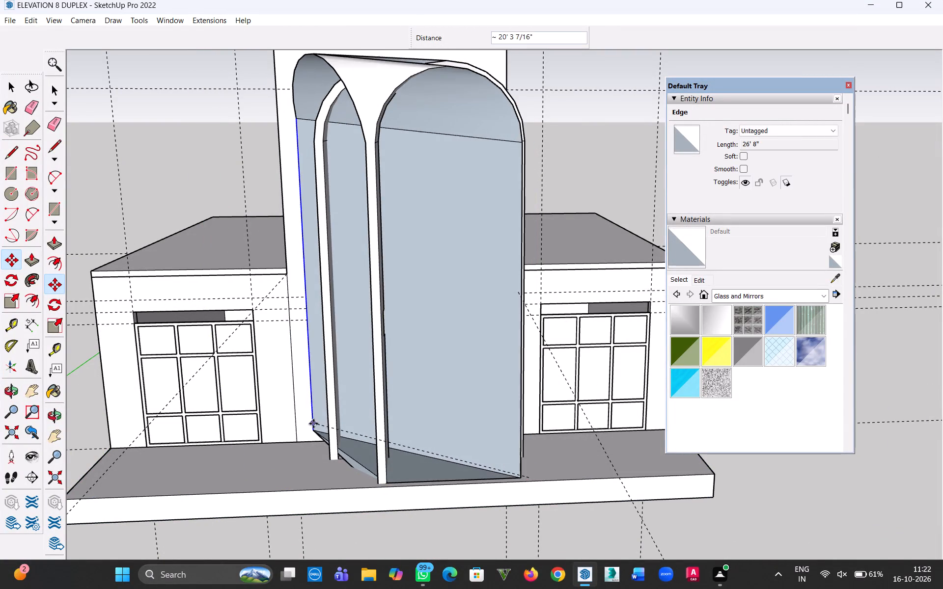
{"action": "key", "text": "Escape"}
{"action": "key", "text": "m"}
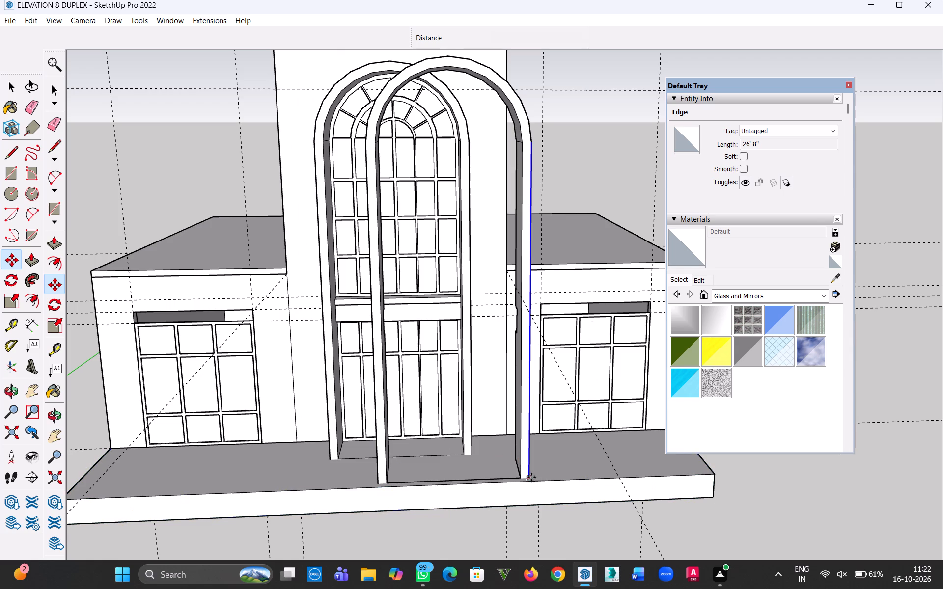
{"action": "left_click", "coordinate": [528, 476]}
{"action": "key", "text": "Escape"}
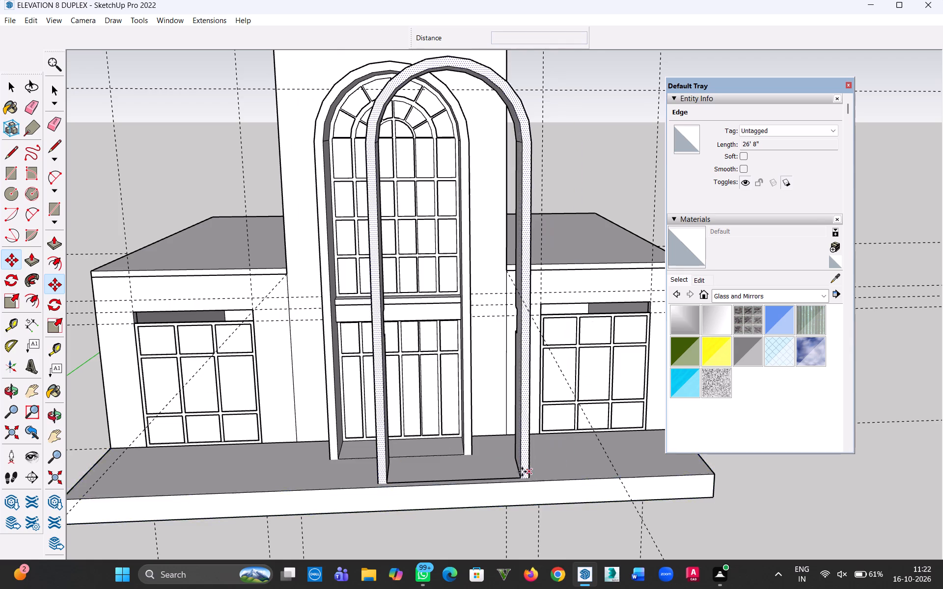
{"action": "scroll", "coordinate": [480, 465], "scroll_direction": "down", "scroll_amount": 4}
Select all connected geometry of the copied arch surround and make it a group.
{"action": "left_click", "coordinate": [9, 89]}
{"action": "scroll", "coordinate": [462, 265], "scroll_direction": "down", "scroll_amount": 4}
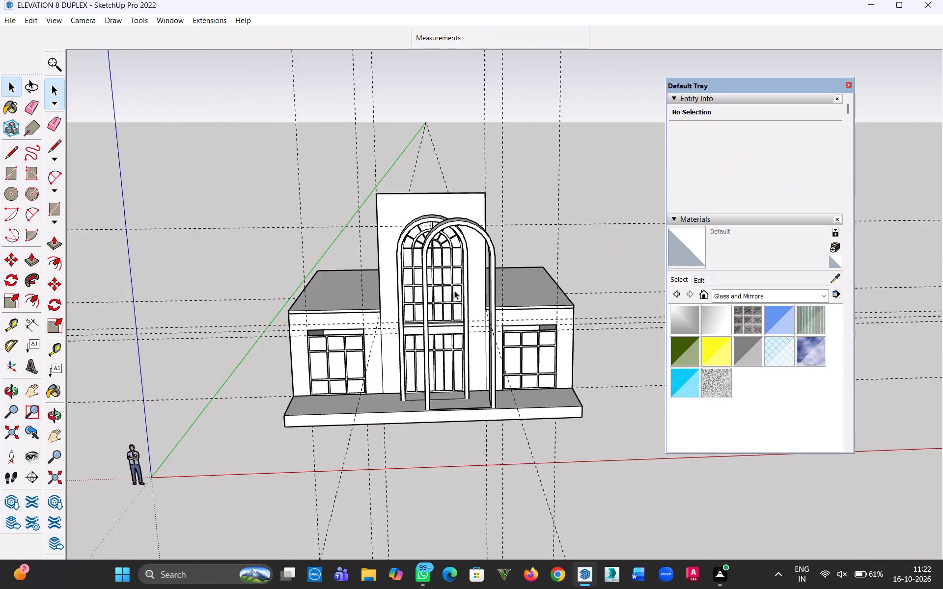
{"action": "middle_click_drag", "start_coordinate": [454, 291], "coordinate": [631, 330]}
{"action": "scroll", "coordinate": [456, 315], "scroll_direction": "up", "scroll_amount": 5}
{"action": "triple_click", "coordinate": [450, 316]}
{"action": "left_click", "coordinate": [450, 316]}
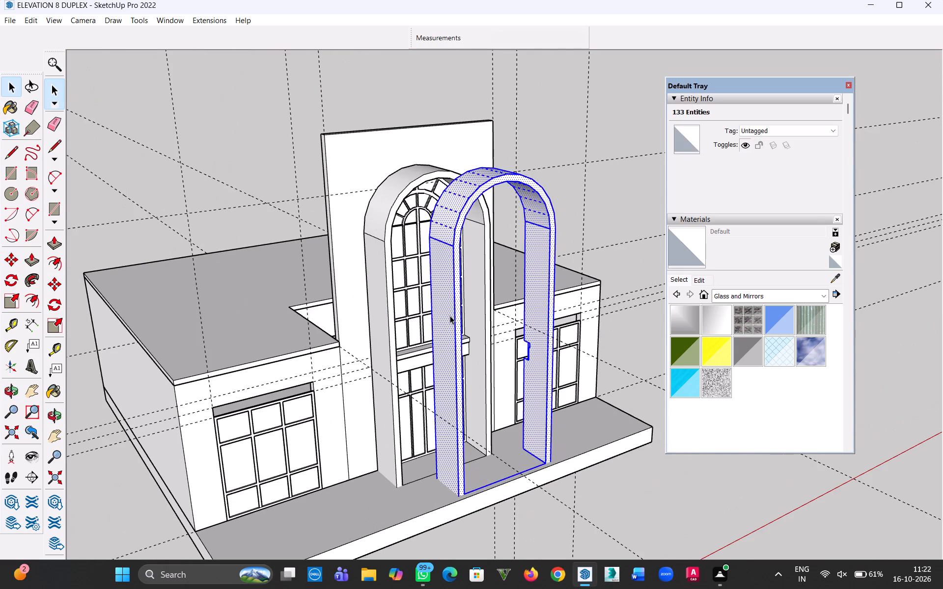
{"action": "right_click", "coordinate": [450, 316]}
{"action": "left_click", "coordinate": [491, 144]}
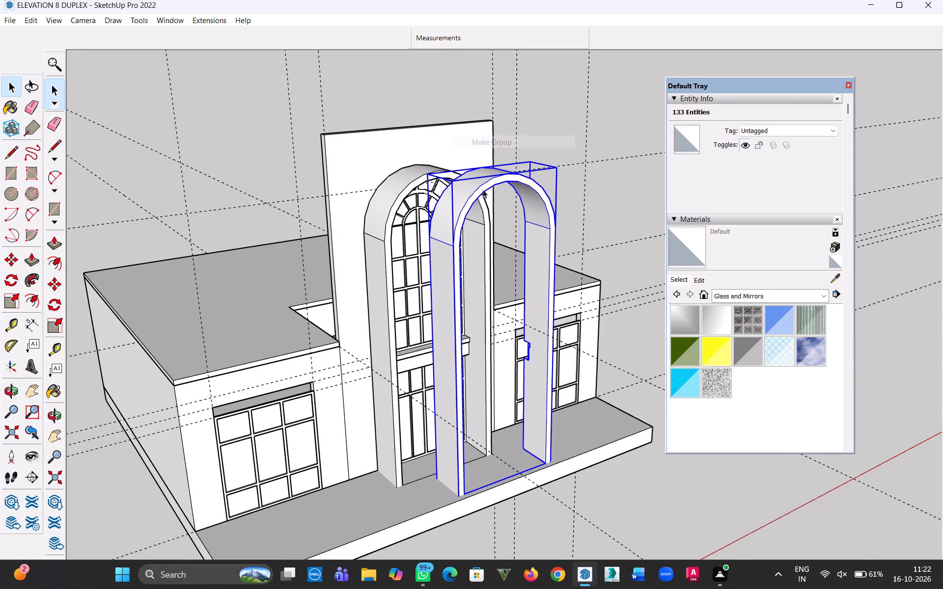
Move the copied arch group about 46' 11 3/8" away to the side, clear of the building.
{"action": "key", "text": "m"}
{"action": "left_click", "coordinate": [454, 364]}
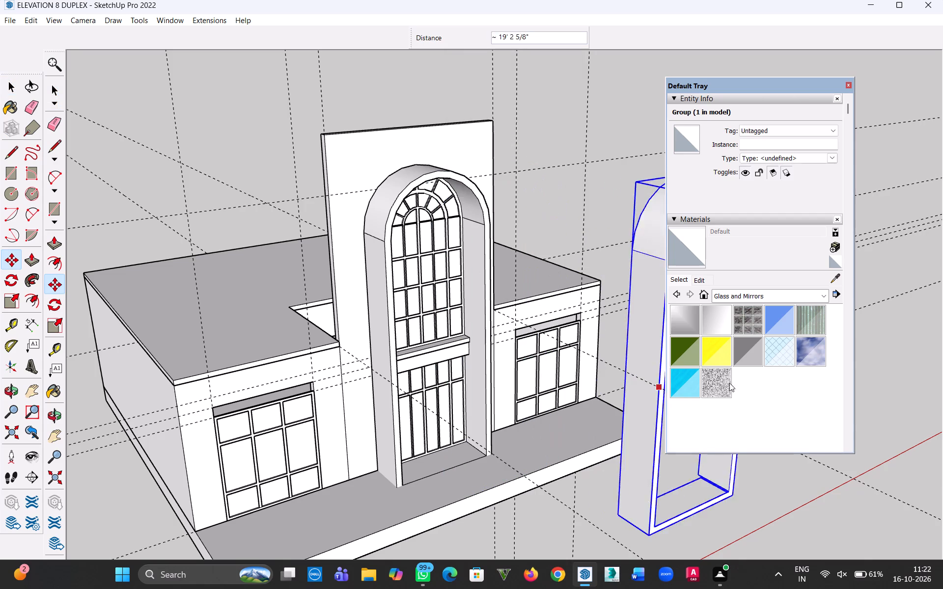
{"action": "left_click", "coordinate": [896, 328]}
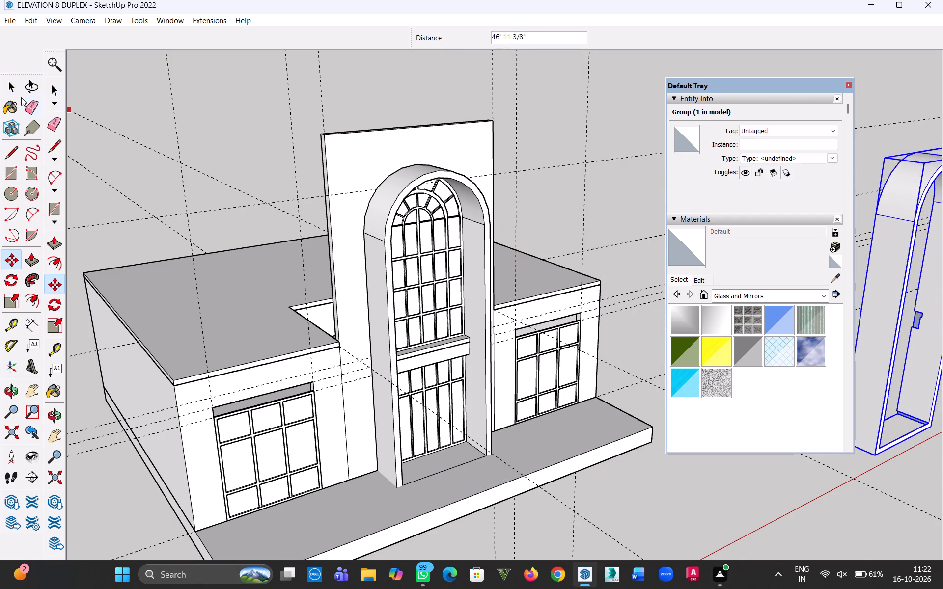
{"action": "left_click", "coordinate": [12, 91]}
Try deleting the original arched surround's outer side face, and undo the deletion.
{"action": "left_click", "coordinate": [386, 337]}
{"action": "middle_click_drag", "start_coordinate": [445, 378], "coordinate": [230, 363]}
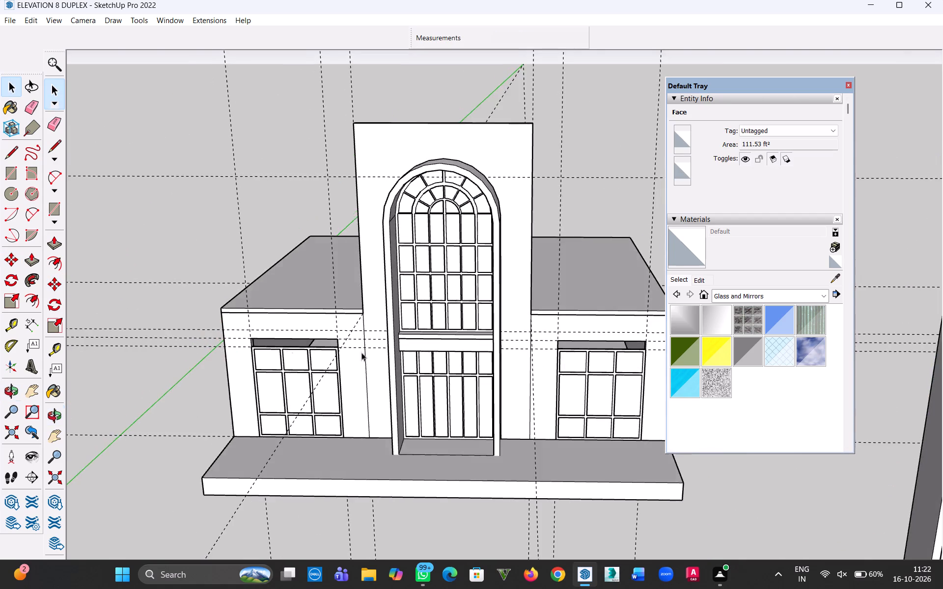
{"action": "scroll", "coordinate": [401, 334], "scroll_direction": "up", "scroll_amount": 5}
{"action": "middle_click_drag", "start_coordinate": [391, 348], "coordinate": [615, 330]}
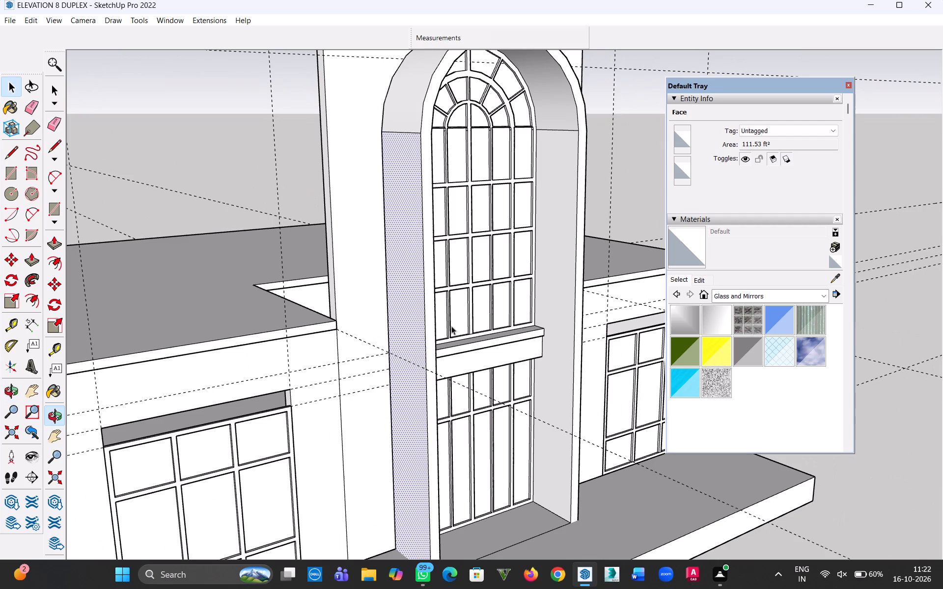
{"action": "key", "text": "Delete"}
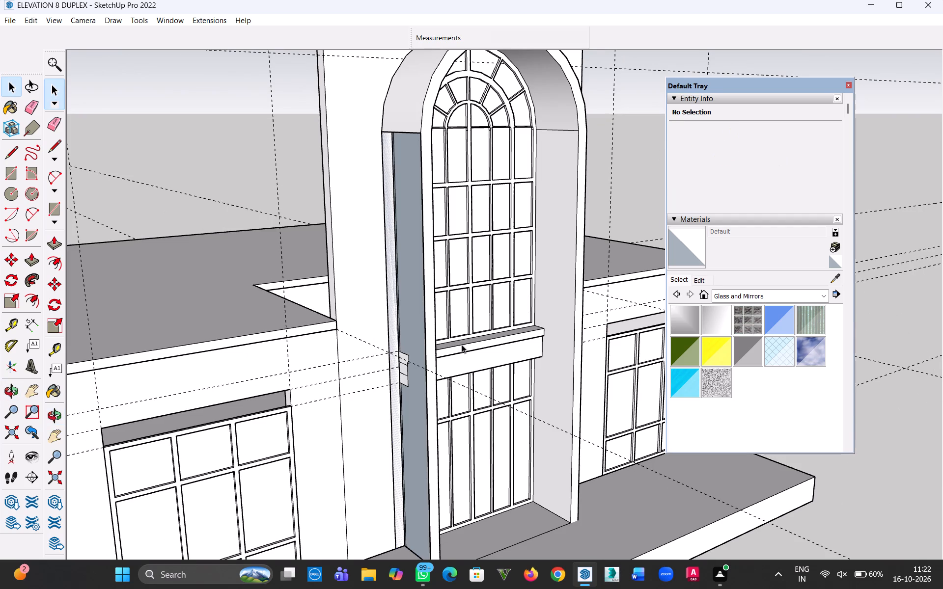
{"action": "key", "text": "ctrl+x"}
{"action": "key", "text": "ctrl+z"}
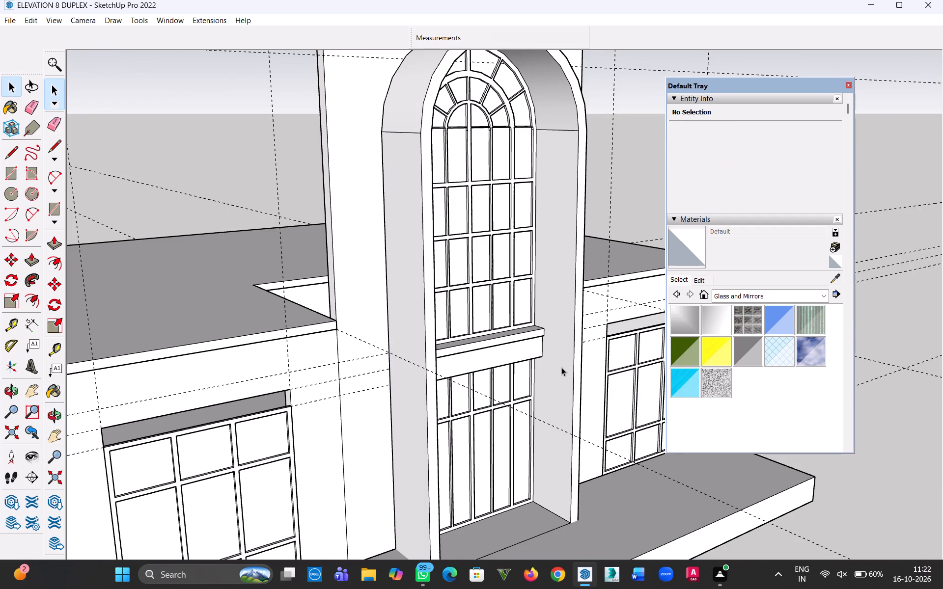
Push the original surround's front face back flush with the wall in stages of 3' 3/16", 2", 10" and 2".
{"action": "key", "text": "p"}
{"action": "left_click", "coordinate": [433, 331]}
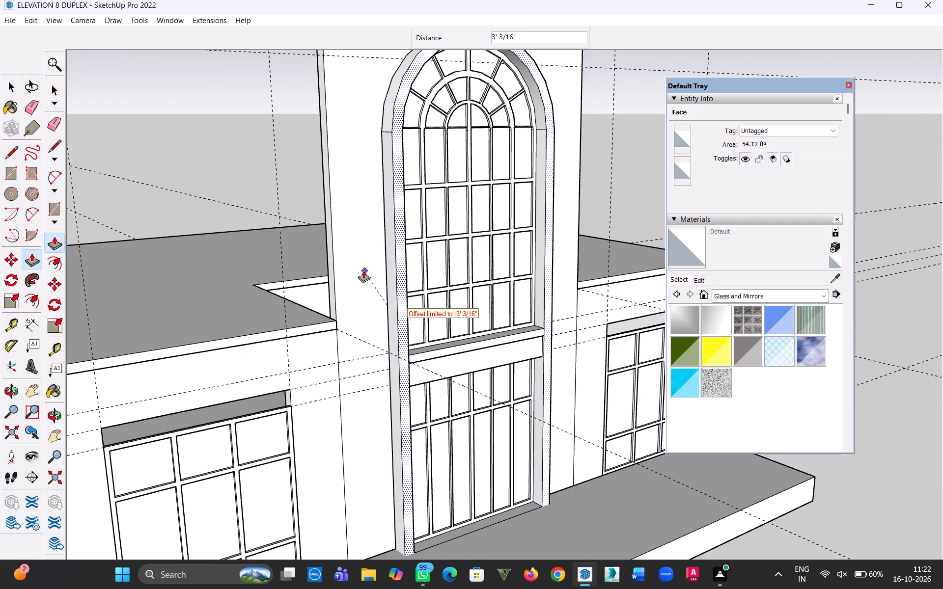
{"action": "left_click", "coordinate": [354, 264]}
{"action": "left_click", "coordinate": [400, 274]}
{"action": "left_click", "coordinate": [361, 259]}
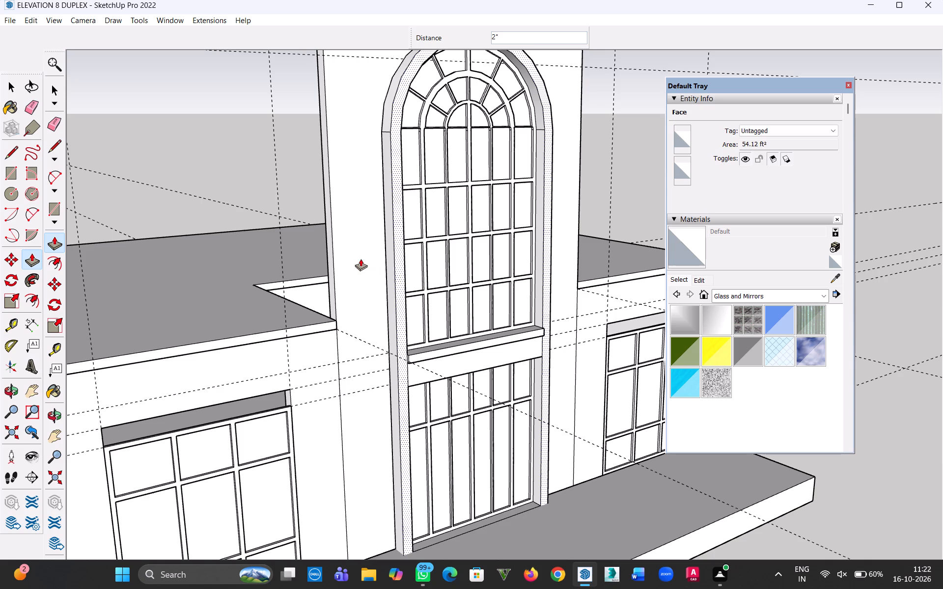
{"action": "left_click", "coordinate": [401, 269]}
{"action": "left_click", "coordinate": [344, 250]}
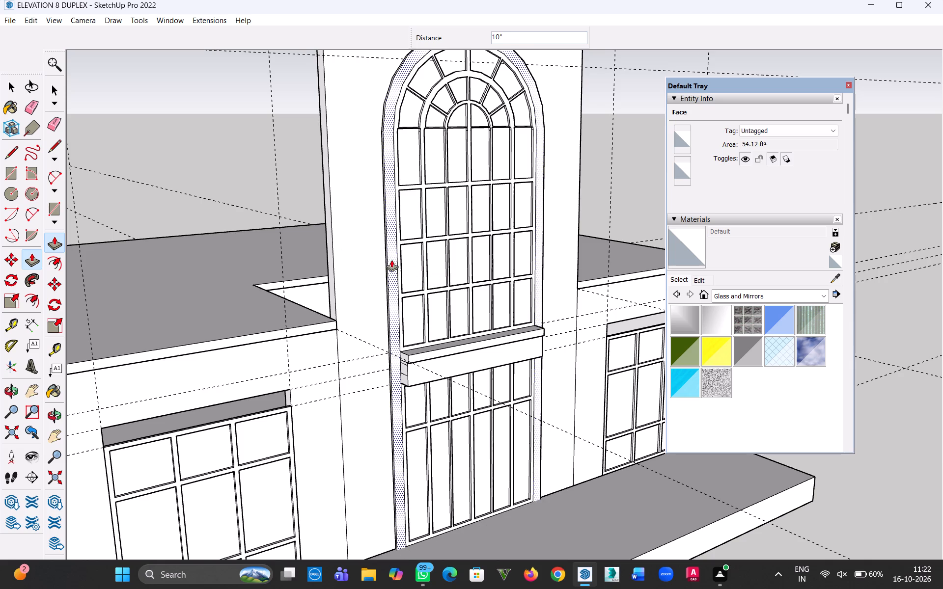
{"action": "left_click", "coordinate": [393, 262]}
{"action": "left_click", "coordinate": [369, 247]}
{"action": "middle_click_drag", "start_coordinate": [461, 310], "coordinate": [458, 310]}
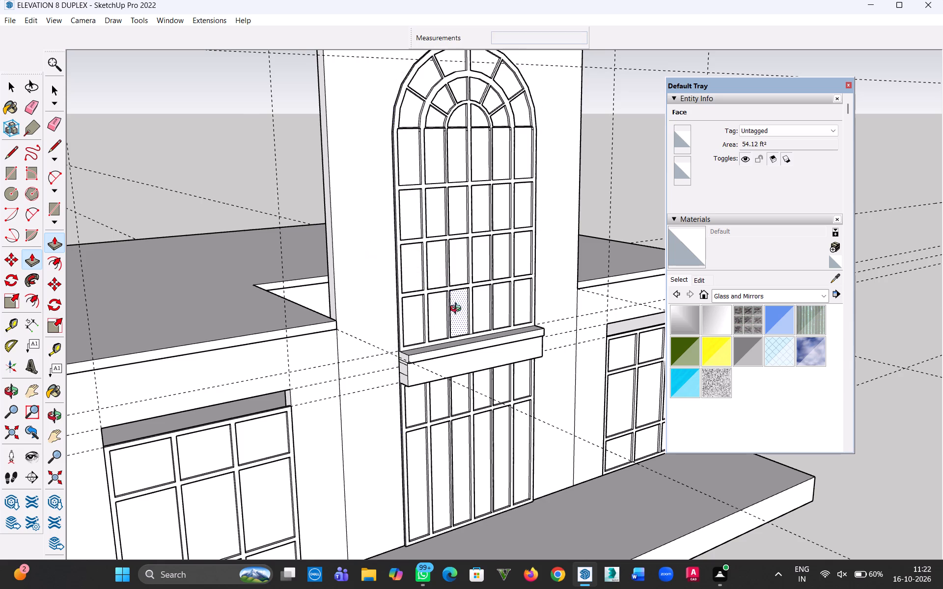
{"action": "middle_click_drag", "start_coordinate": [458, 310], "coordinate": [273, 304]}
{"action": "scroll", "coordinate": [443, 299], "scroll_direction": "down", "scroll_amount": 5}
{"action": "middle_click_drag", "start_coordinate": [445, 301], "coordinate": [569, 307]}
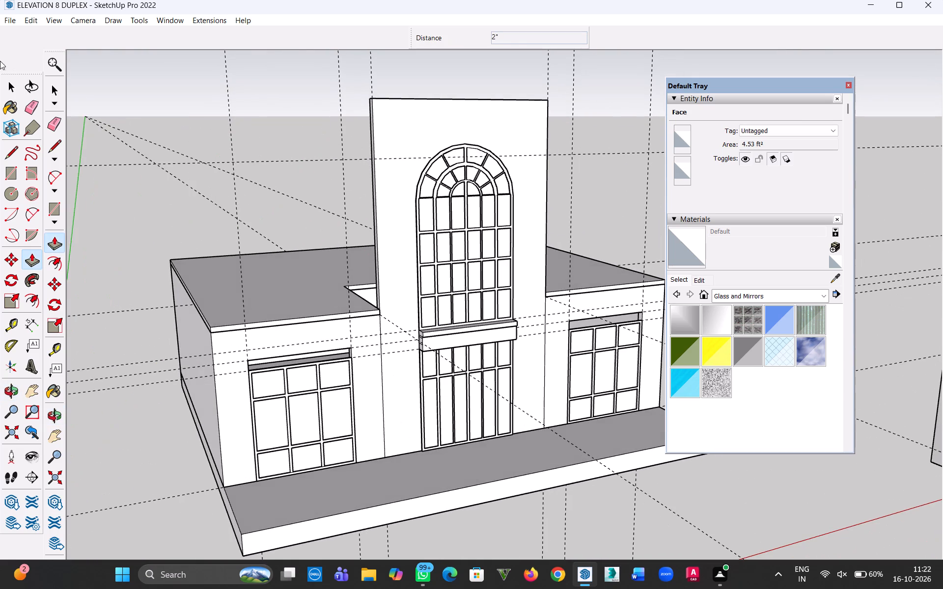
Select all connected geometry of the arched window, including its middle ledge and lower panes, and make it a group.
{"action": "left_click", "coordinate": [13, 89]}
{"action": "middle_click_drag", "start_coordinate": [441, 262], "coordinate": [322, 281]}
{"action": "scroll", "coordinate": [452, 258], "scroll_direction": "up", "scroll_amount": 6}
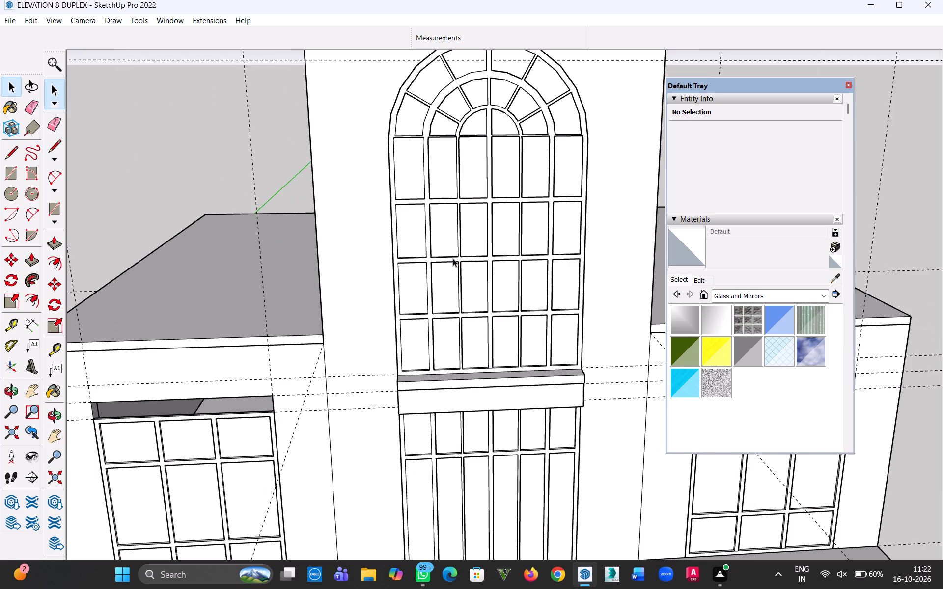
{"action": "left_click", "coordinate": [420, 259]}
{"action": "triple_click", "coordinate": [427, 258]}
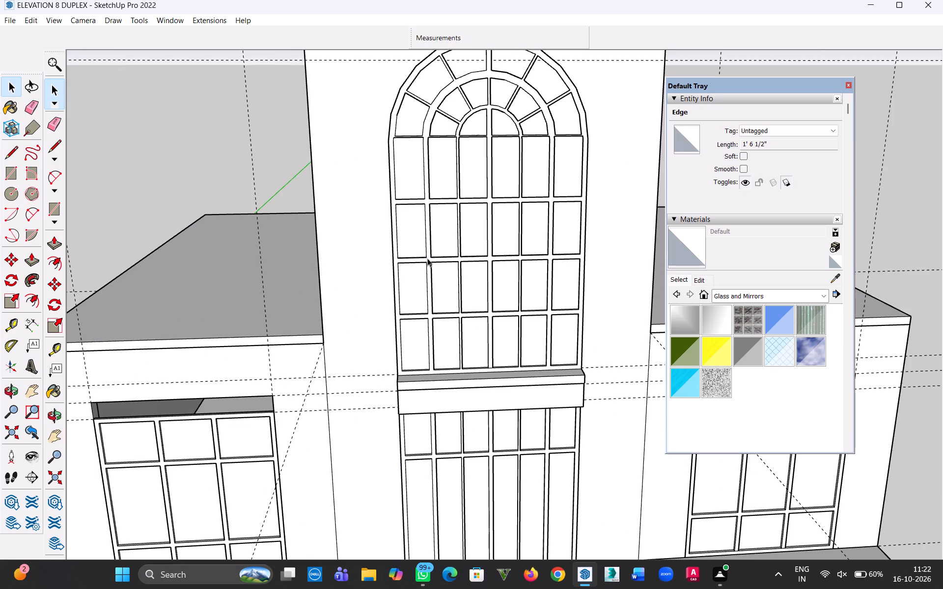
{"action": "left_click", "coordinate": [427, 258]}
{"action": "right_click", "coordinate": [507, 394]}
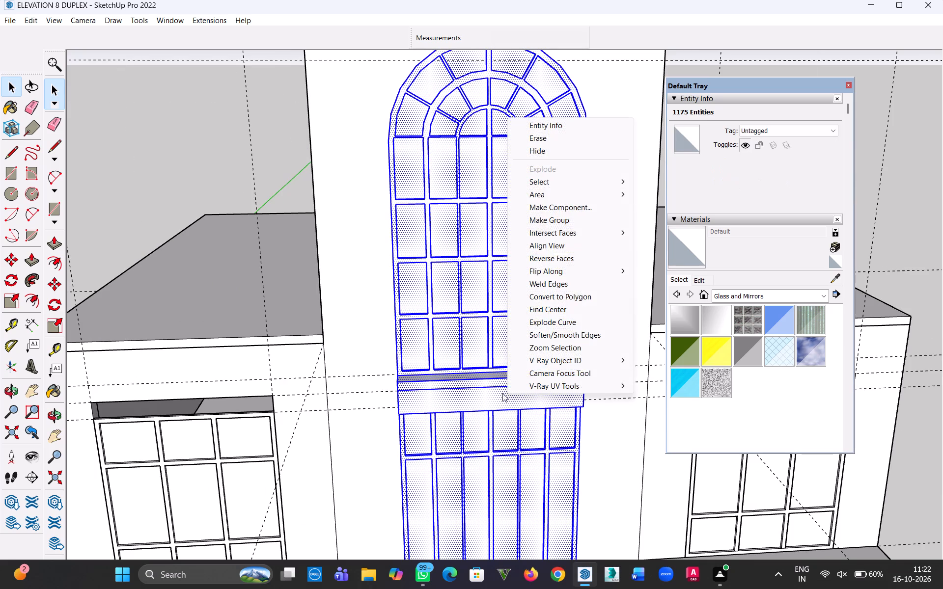
{"action": "left_click", "coordinate": [489, 393]}
{"action": "triple_click", "coordinate": [465, 400]}
{"action": "left_click", "coordinate": [465, 400]}
{"action": "middle_click_drag", "start_coordinate": [446, 390], "coordinate": [560, 391]}
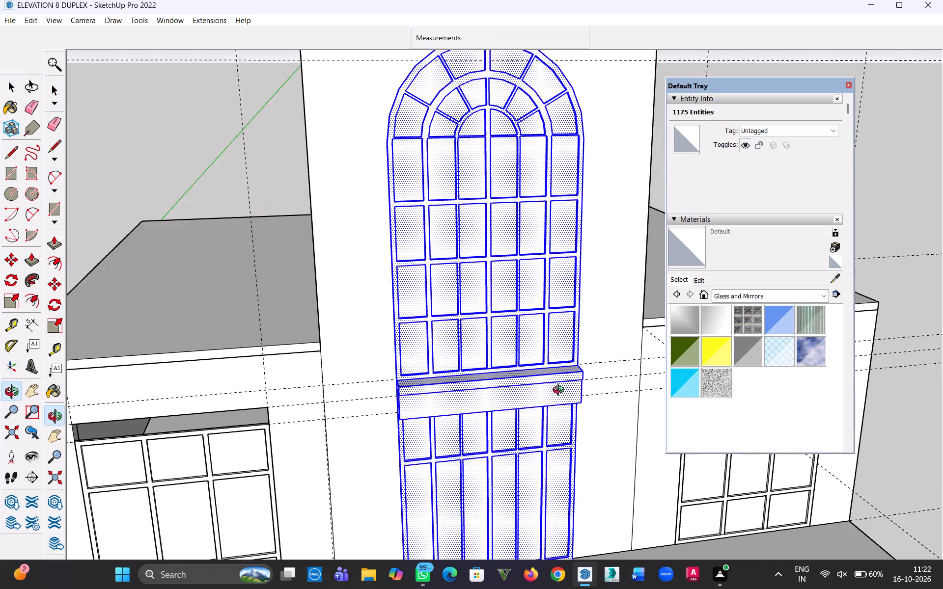
{"action": "middle_click_drag", "start_coordinate": [560, 391], "coordinate": [767, 387]}
{"action": "middle_click_drag", "start_coordinate": [413, 356], "coordinate": [746, 357]}
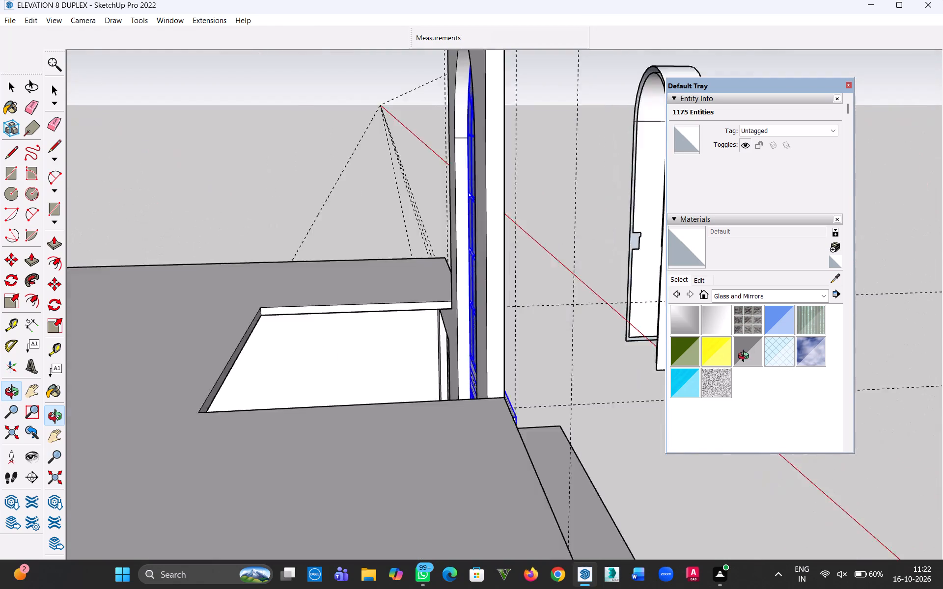
{"action": "middle_click_drag", "start_coordinate": [746, 357], "coordinate": [285, 301]}
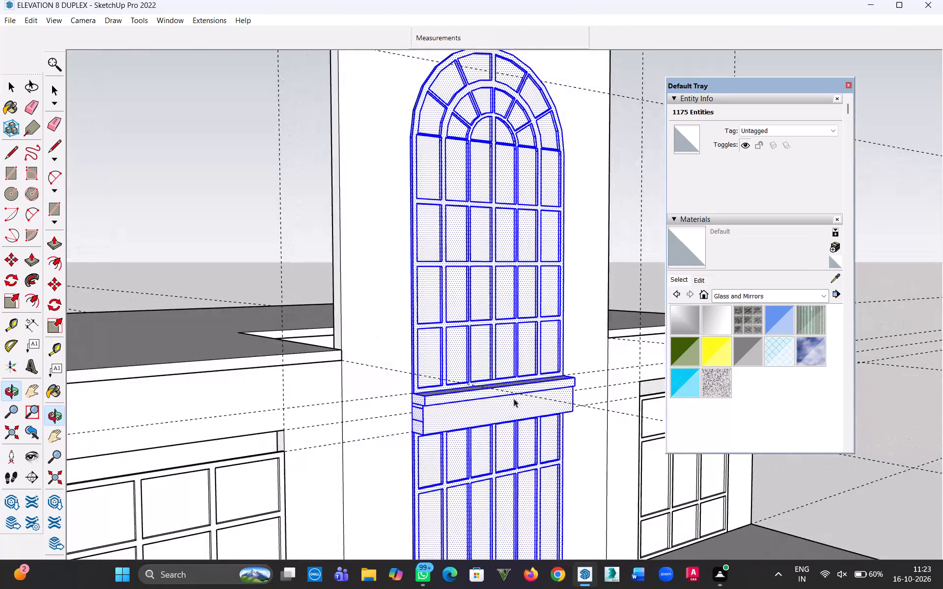
{"action": "right_click", "coordinate": [490, 404]}
{"action": "left_click", "coordinate": [546, 232]}
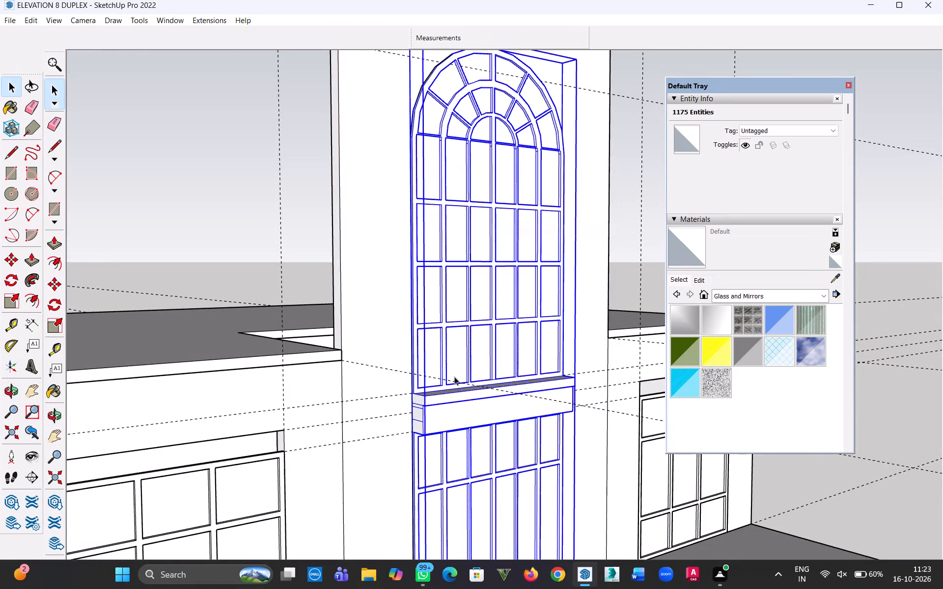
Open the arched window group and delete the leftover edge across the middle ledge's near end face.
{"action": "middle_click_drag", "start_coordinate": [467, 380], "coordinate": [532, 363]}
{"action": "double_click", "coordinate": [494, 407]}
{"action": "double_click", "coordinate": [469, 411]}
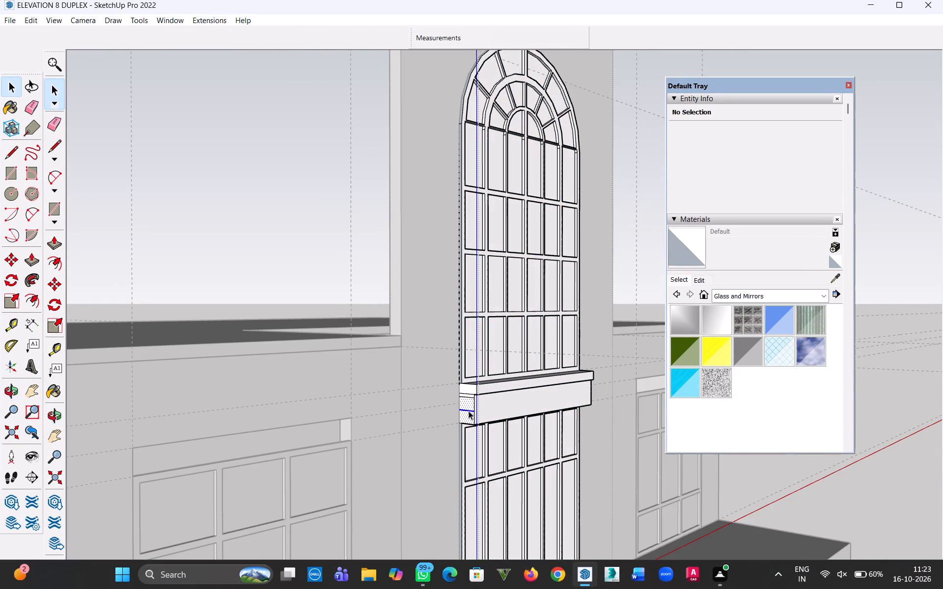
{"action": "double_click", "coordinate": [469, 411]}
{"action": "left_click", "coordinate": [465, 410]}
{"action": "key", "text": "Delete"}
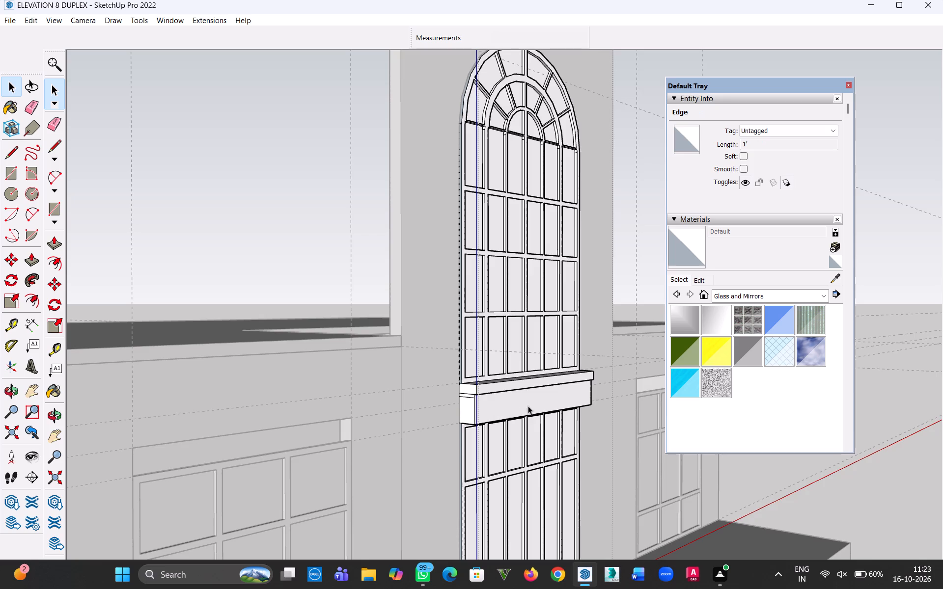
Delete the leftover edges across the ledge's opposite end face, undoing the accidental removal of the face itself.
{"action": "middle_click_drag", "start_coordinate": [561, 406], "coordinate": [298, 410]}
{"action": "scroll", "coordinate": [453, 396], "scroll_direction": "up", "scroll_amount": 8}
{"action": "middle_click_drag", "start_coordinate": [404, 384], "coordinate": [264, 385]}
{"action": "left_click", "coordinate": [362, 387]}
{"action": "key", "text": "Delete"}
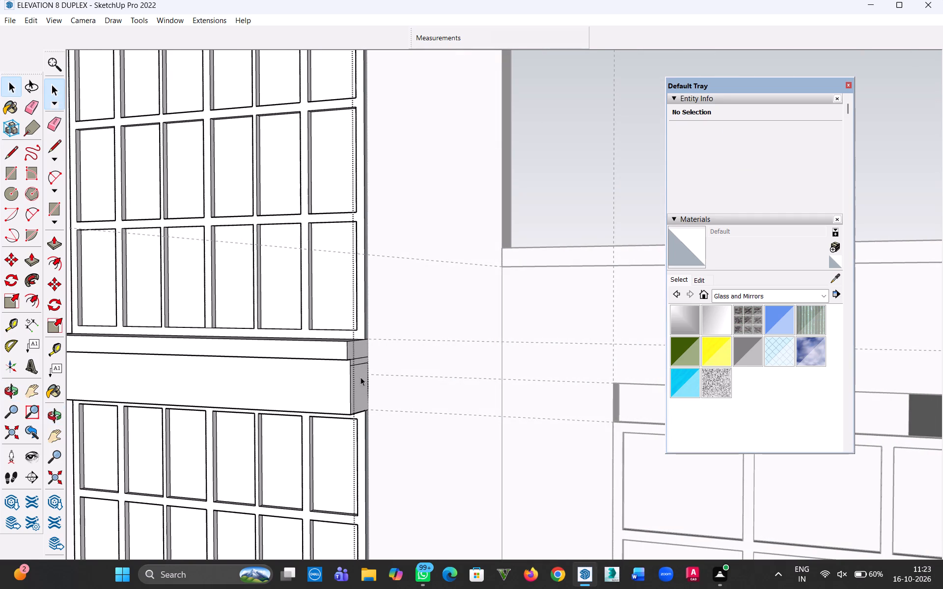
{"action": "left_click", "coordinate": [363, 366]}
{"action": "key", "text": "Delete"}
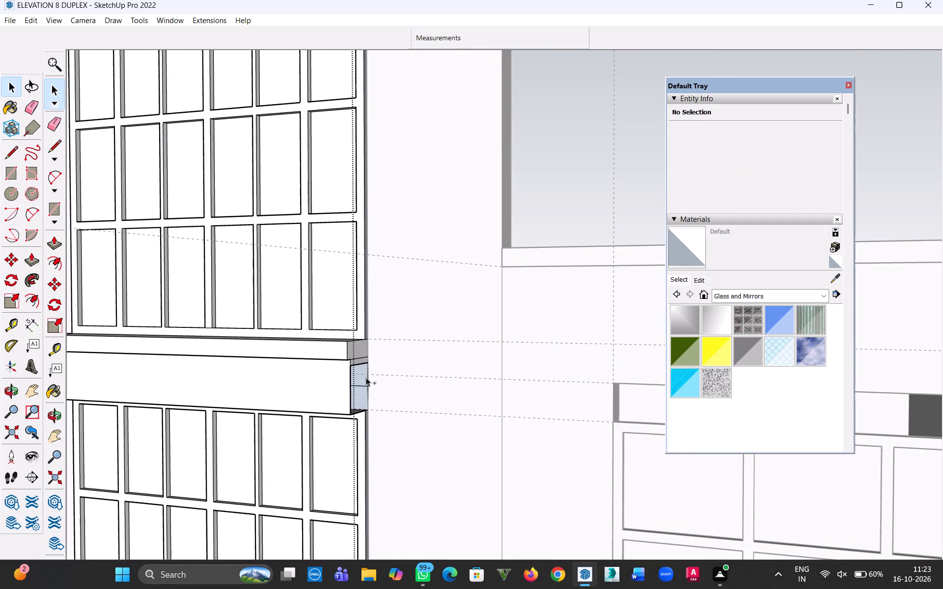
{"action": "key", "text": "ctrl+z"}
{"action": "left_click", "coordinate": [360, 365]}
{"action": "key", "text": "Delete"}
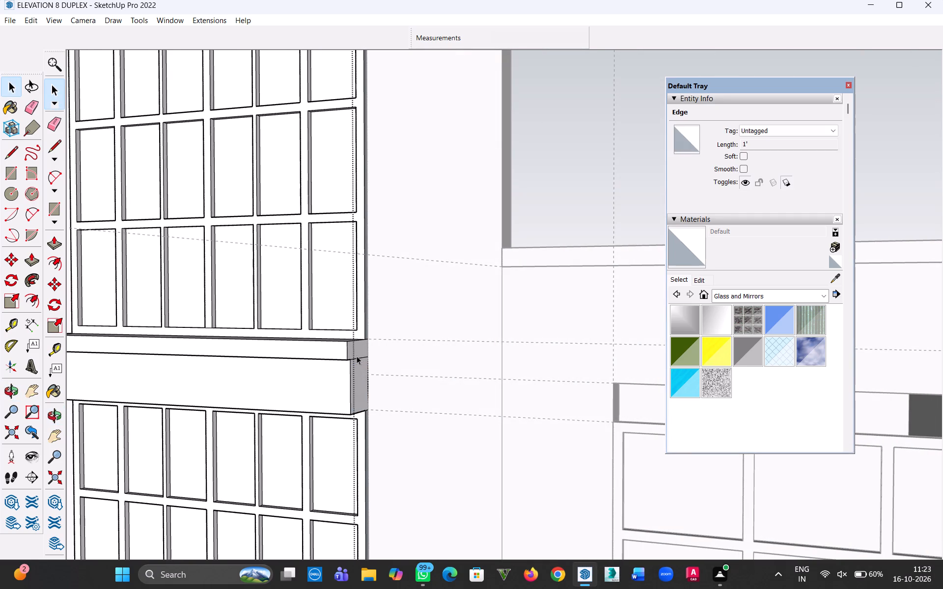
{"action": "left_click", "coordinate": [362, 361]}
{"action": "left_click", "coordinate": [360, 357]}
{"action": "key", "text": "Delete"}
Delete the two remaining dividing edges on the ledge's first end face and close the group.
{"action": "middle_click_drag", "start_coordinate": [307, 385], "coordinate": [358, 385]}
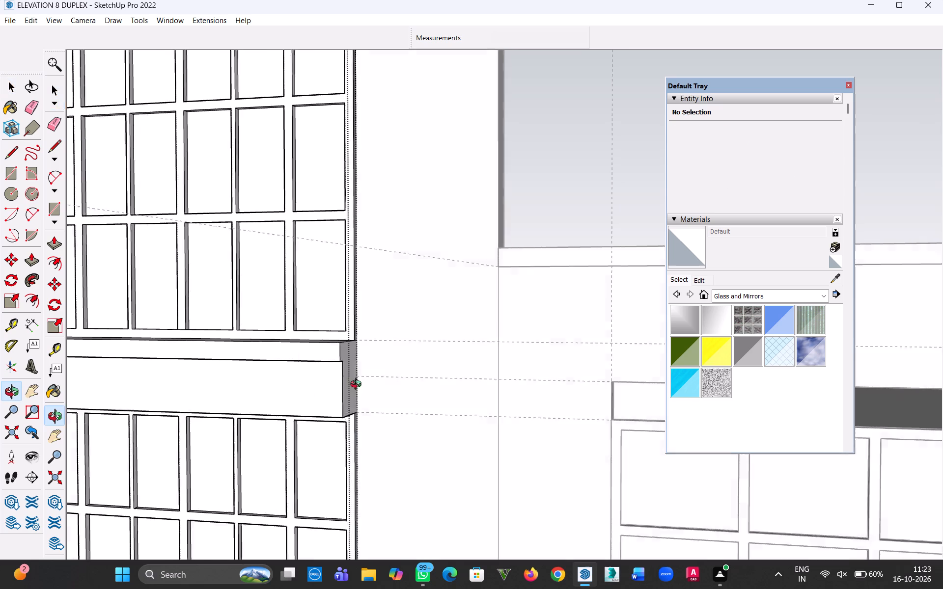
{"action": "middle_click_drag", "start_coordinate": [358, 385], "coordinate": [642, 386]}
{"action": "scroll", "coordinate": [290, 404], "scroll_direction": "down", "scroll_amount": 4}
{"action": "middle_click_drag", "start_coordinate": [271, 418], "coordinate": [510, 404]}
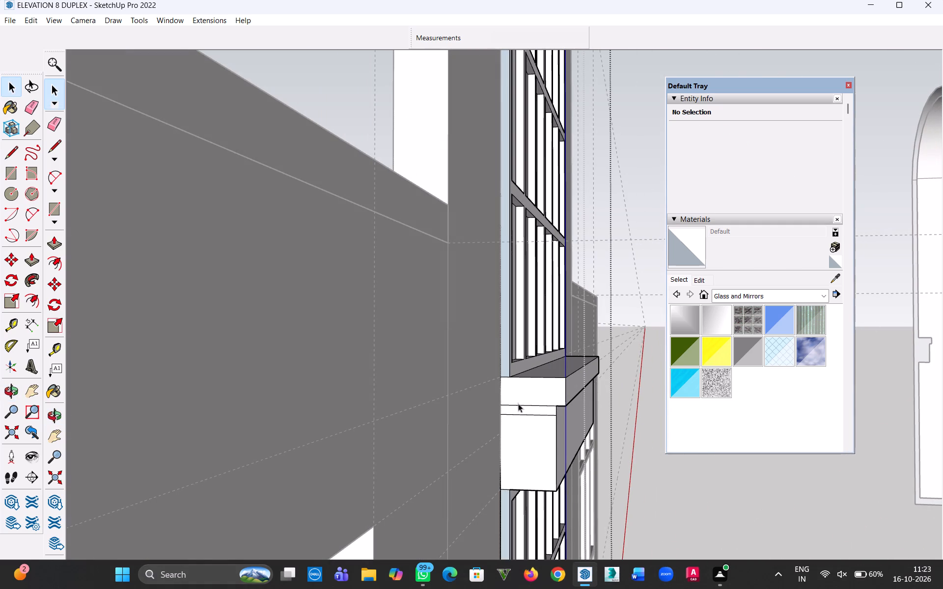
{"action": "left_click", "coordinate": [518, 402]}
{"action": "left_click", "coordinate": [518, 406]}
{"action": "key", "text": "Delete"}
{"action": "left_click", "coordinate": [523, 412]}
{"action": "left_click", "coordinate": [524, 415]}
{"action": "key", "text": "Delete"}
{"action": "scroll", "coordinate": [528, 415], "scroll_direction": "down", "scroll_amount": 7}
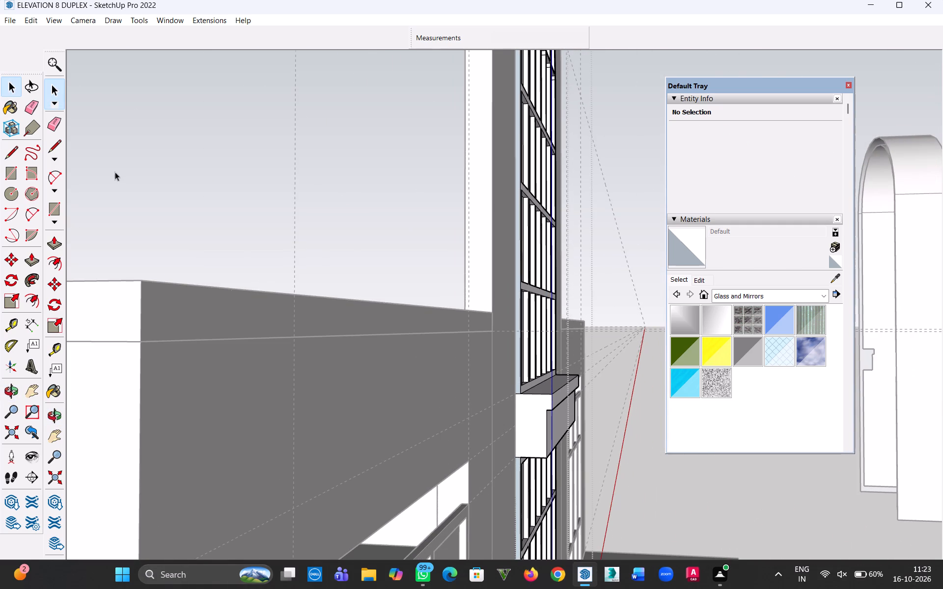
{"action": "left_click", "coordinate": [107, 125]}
Examine the arched window, its ledge and the wall opening from above and from behind the wall.
{"action": "middle_click_drag", "start_coordinate": [474, 260], "coordinate": [192, 298]}
{"action": "middle_click", "coordinate": [163, 294]}
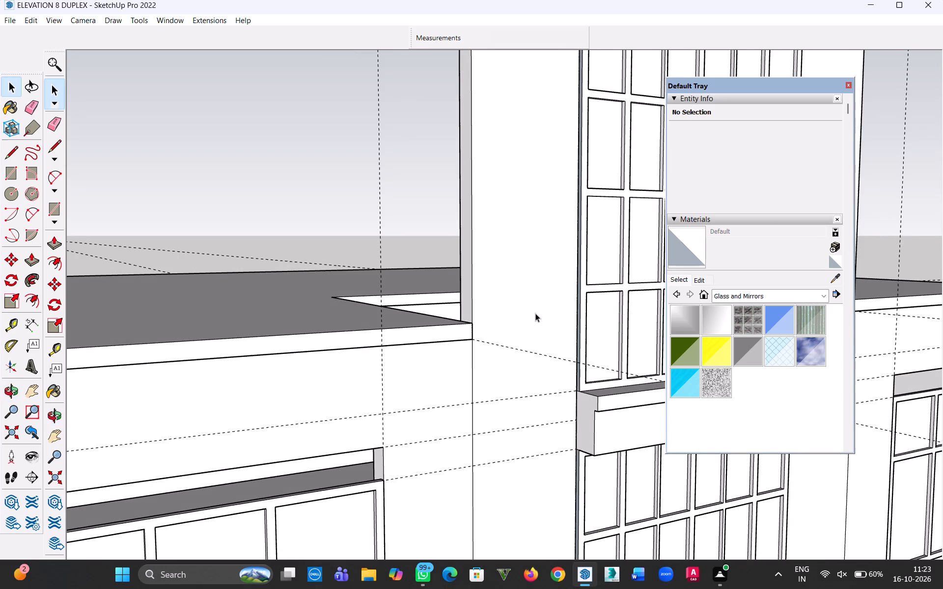
{"action": "scroll", "coordinate": [511, 328], "scroll_direction": "down", "scroll_amount": 5}
{"action": "middle_click_drag", "start_coordinate": [496, 341], "coordinate": [414, 545]}
{"action": "middle_click_drag", "start_coordinate": [458, 211], "coordinate": [668, 325]}
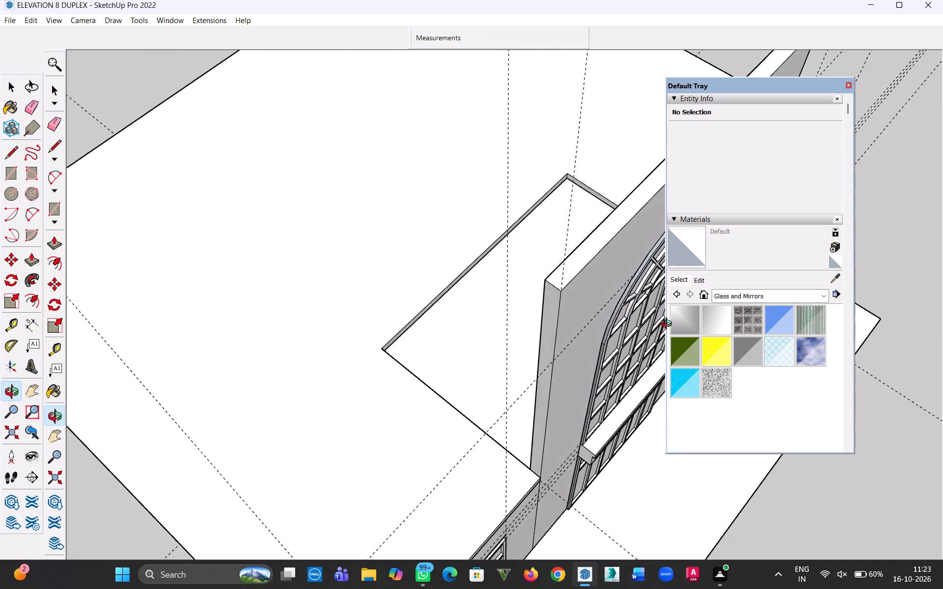
{"action": "middle_click_drag", "start_coordinate": [668, 325], "coordinate": [939, 215]}
{"action": "scroll", "coordinate": [555, 189], "scroll_direction": "up", "scroll_amount": 5}
{"action": "scroll", "coordinate": [556, 334], "scroll_direction": "down", "scroll_amount": 4}
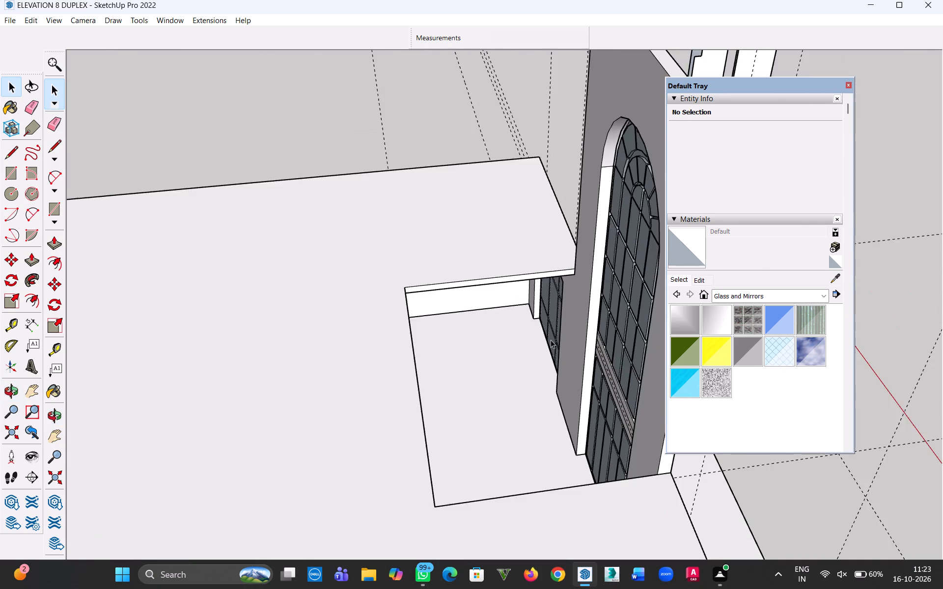
{"action": "middle_click_drag", "start_coordinate": [553, 340], "coordinate": [699, 312]}
{"action": "scroll", "coordinate": [560, 342], "scroll_direction": "up", "scroll_amount": 1}
{"action": "key", "text": "h"}
{"action": "left_click_drag", "start_coordinate": [643, 327], "coordinate": [409, 398]}
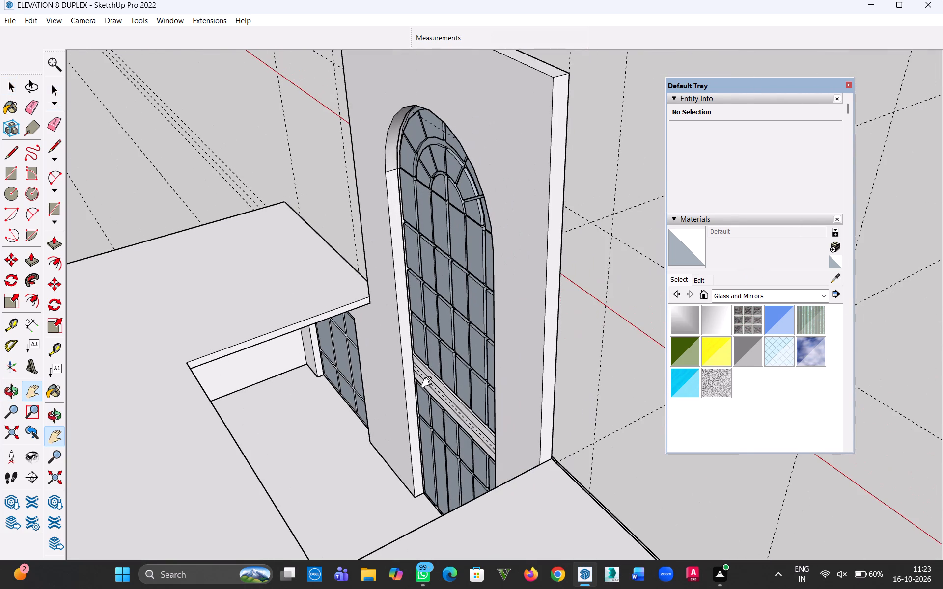
{"action": "scroll", "coordinate": [462, 313], "scroll_direction": "down", "scroll_amount": 2}
{"action": "scroll", "coordinate": [462, 313], "scroll_direction": "up", "scroll_amount": 4}
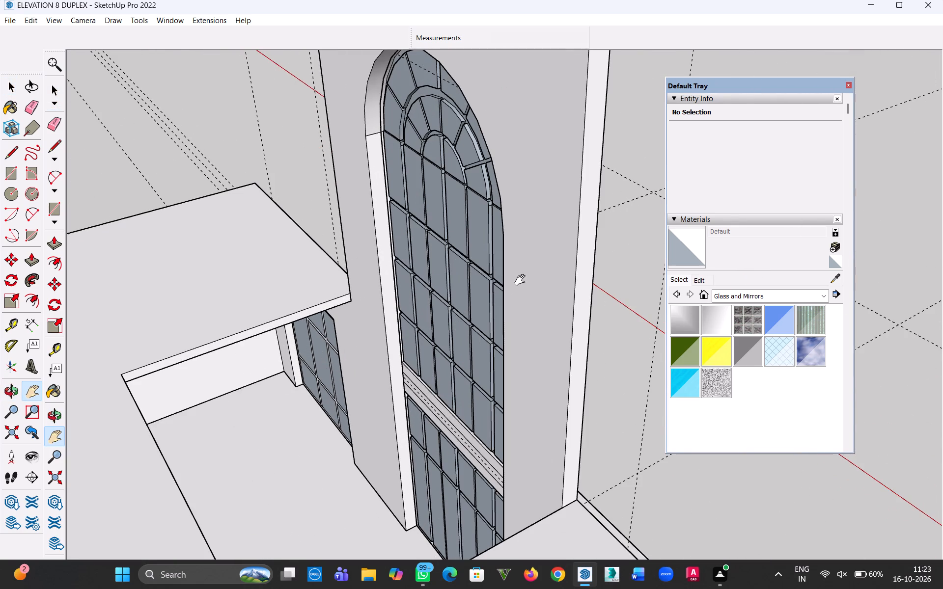
{"action": "scroll", "coordinate": [496, 327], "scroll_direction": "up", "scroll_amount": 3}
{"action": "scroll", "coordinate": [494, 332], "scroll_direction": "down", "scroll_amount": 3}
{"action": "middle_click_drag", "start_coordinate": [545, 284], "coordinate": [572, 260]}
{"action": "middle_click_drag", "start_coordinate": [572, 297], "coordinate": [600, 274]}
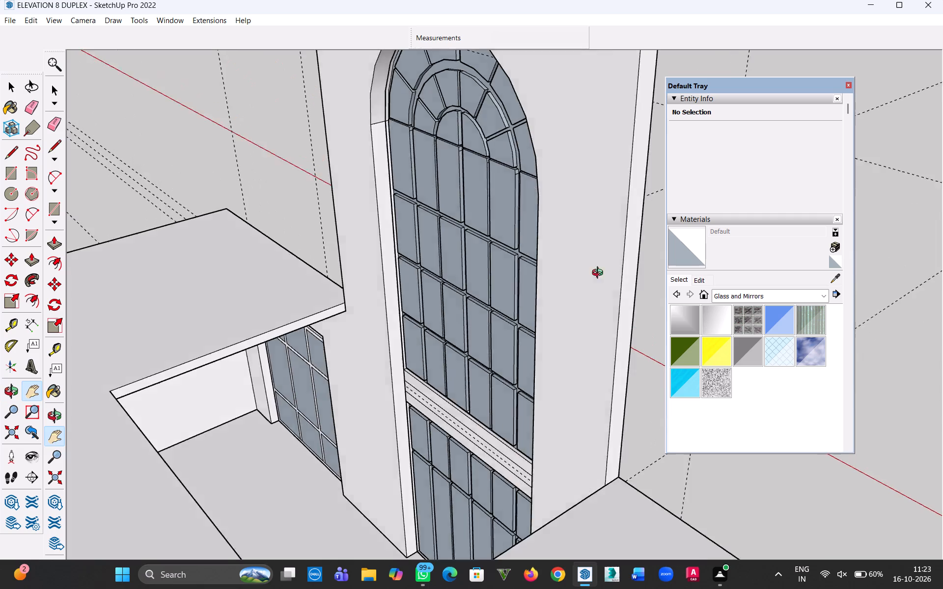
{"action": "middle_click_drag", "start_coordinate": [600, 274], "coordinate": [440, 331]}
Undo the ledge clean-up, the window grouping, the surround's push-back and the moving of the copied arch group.
{"action": "key", "text": "ctrl+z"}
{"action": "key", "text": "ctrl+z"}
{"action": "key", "text": "ctrl+z"}
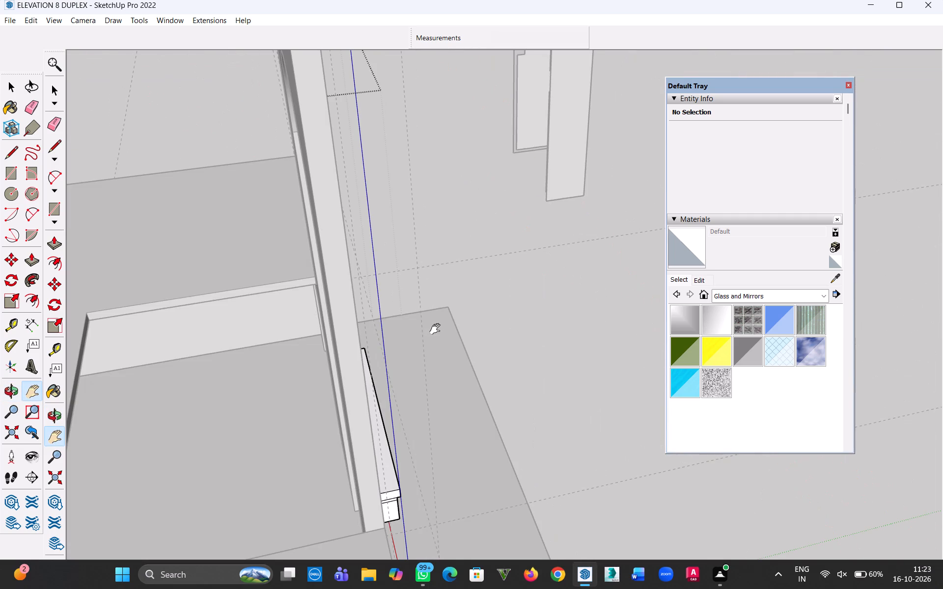
{"action": "key", "text": "ctrl+z"}
{"action": "key", "text": "ctrl+z"}
{"action": "key", "text": "ctrl+z"}
{"action": "key", "text": "ctrl+z"}
{"action": "key", "text": "ctrl+z"}
{"action": "key", "text": "ctrl+z"}
{"action": "key", "text": "ctrl+z"}
{"action": "key", "text": "ctrl+z"}
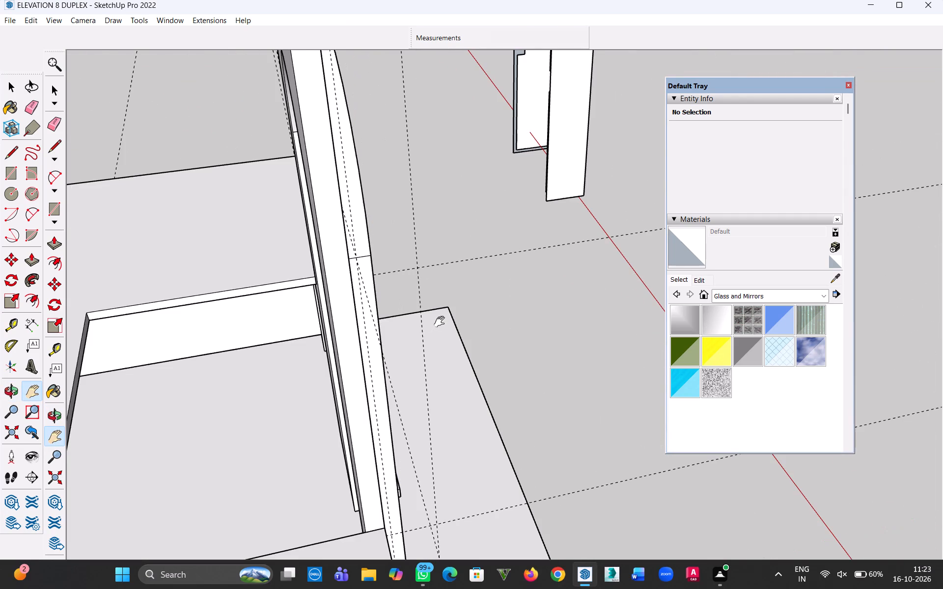
{"action": "key", "text": "ctrl+z"}
{"action": "key", "text": "ctrl+z"}
{"action": "key", "text": "ctrl+z"}
{"action": "key", "text": "ctrl+z"}
{"action": "key", "text": "ctrl+z"}
{"action": "key", "text": "ctrl+z"}
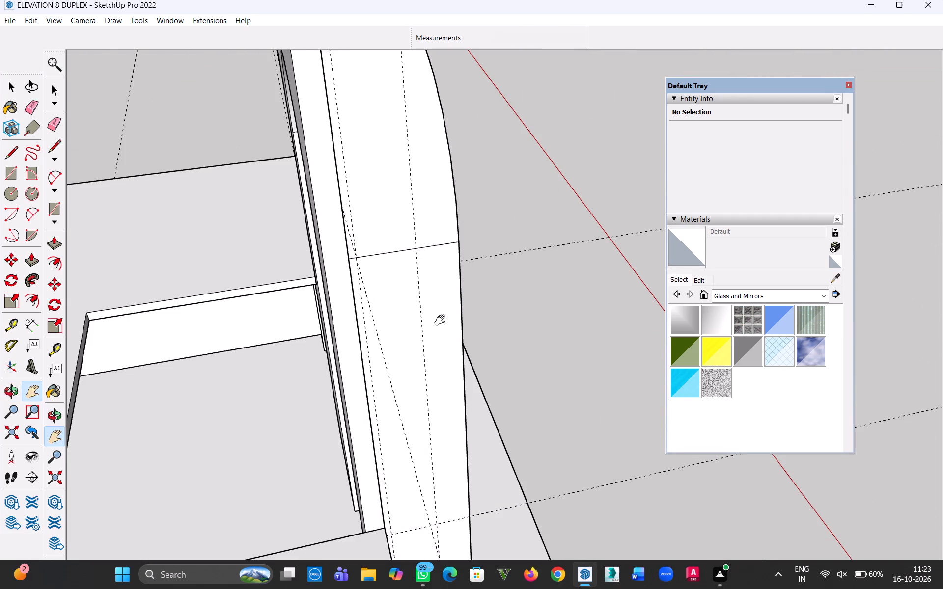
{"action": "key", "text": "ctrl+z"}
{"action": "key", "text": "ctrl+z"}
Undo further back to before the upper arched window's frame was extruded, redoing briefly to find that point.
{"action": "middle_click_drag", "start_coordinate": [599, 345], "coordinate": [74, 249]}
{"action": "key", "text": "ctrl+z"}
{"action": "key", "text": "ctrl+z"}
{"action": "key", "text": "ctrl+z"}
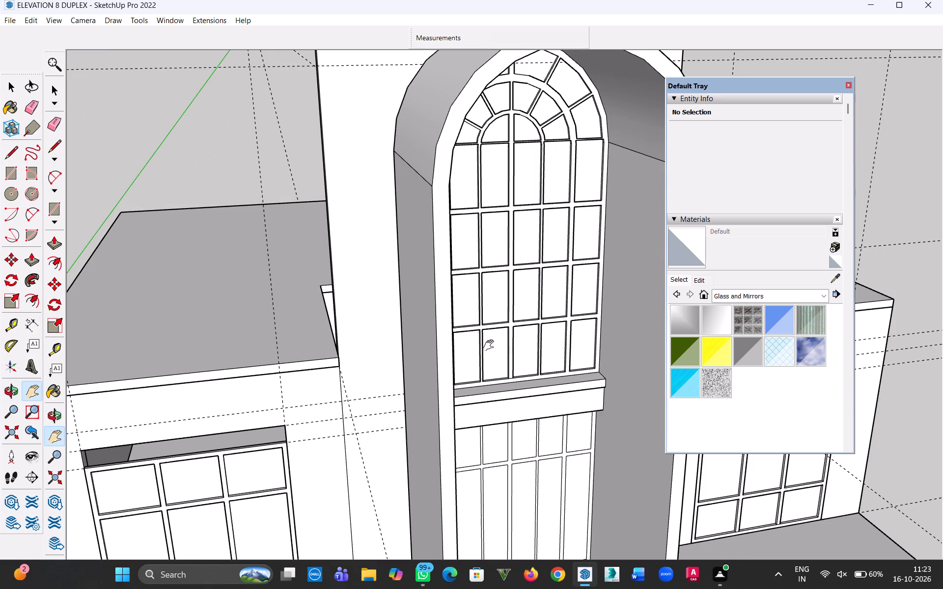
{"action": "key", "text": "ctrl+z"}
{"action": "key", "text": "ctrl+z"}
{"action": "key", "text": "ctrl+z"}
{"action": "key", "text": "ctrl+z"}
{"action": "key", "text": "ctrl+z"}
{"action": "key", "text": "ctrl+z"}
{"action": "key", "text": "ctrl+z"}
{"action": "key", "text": "ctrl+z"}
{"action": "key", "text": "ctrl+z"}
{"action": "key", "text": "ctrl+z"}
{"action": "key", "text": "ctrl+z"}
{"action": "key", "text": "ctrl+z"}
{"action": "key", "text": "ctrl+z"}
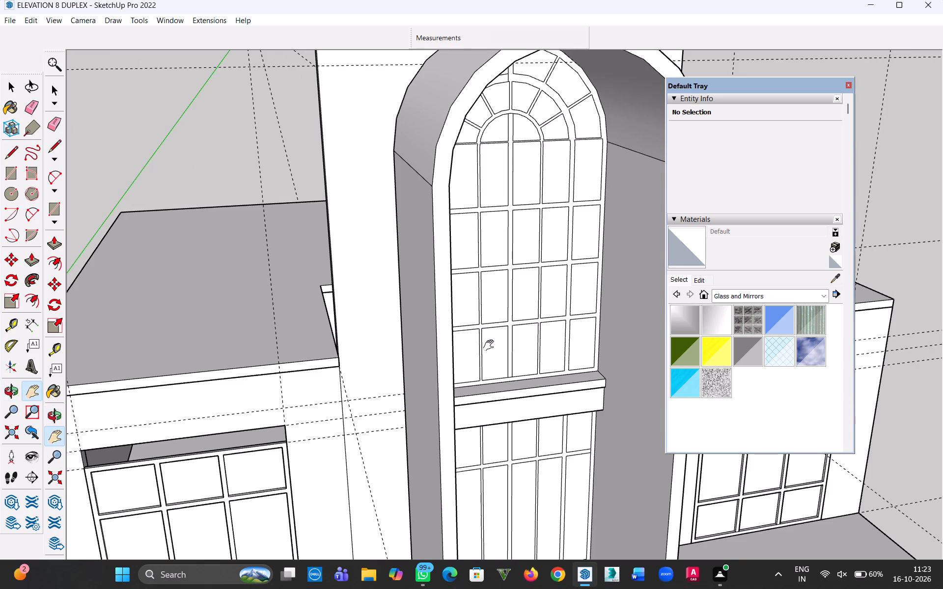
{"action": "key", "text": "ctrl+y"}
{"action": "key", "text": "ctrl+y"}
{"action": "key", "text": "ctrl+y"}
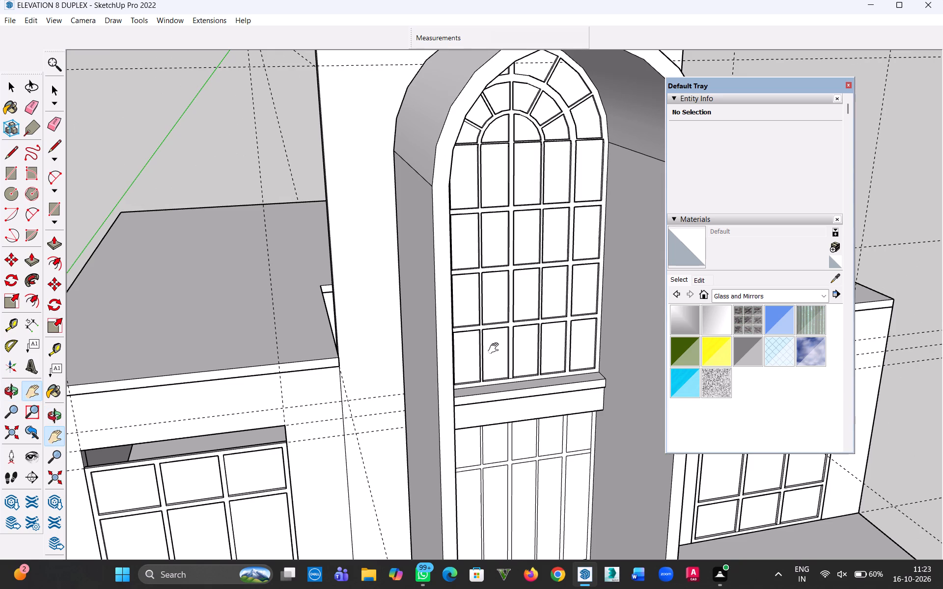
{"action": "key", "text": "ctrl+z"}
Push/Pull the upper arched window's frame face outward 2" from its panes.
{"action": "key", "text": "p"}
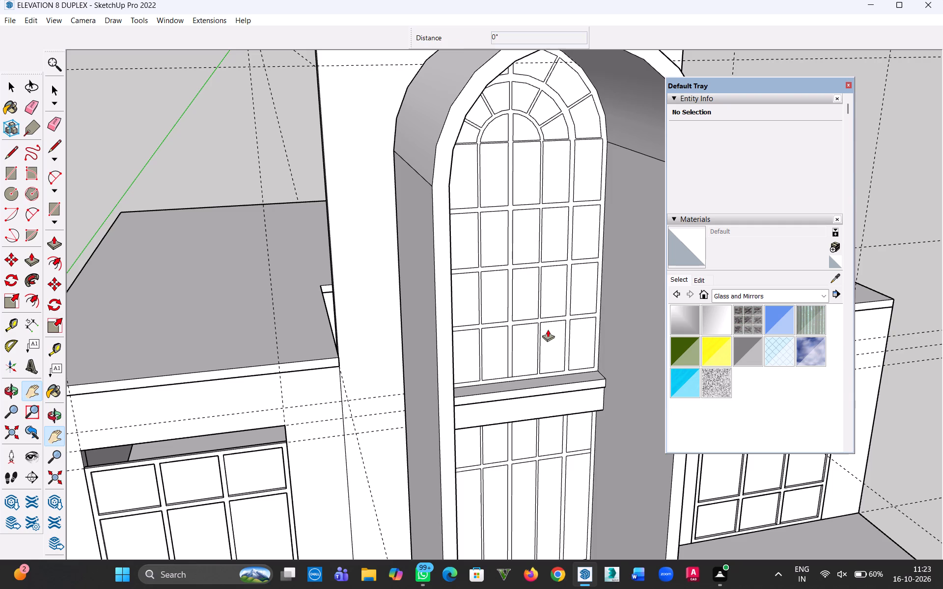
{"action": "scroll", "coordinate": [546, 327], "scroll_direction": "up", "scroll_amount": 13}
{"action": "left_click", "coordinate": [525, 294]}
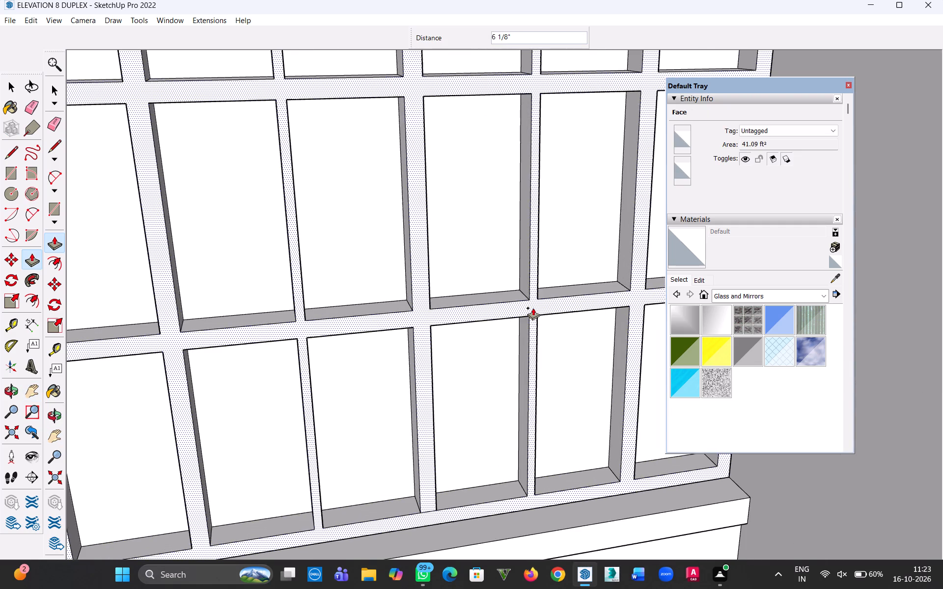
{"action": "type", "text": "2\""}
{"action": "key", "text": "Return"}
Bring the lower panes beneath the ledge into view and save the model.
{"action": "scroll", "coordinate": [559, 363], "scroll_direction": "down", "scroll_amount": 4}
{"action": "key", "text": "h"}
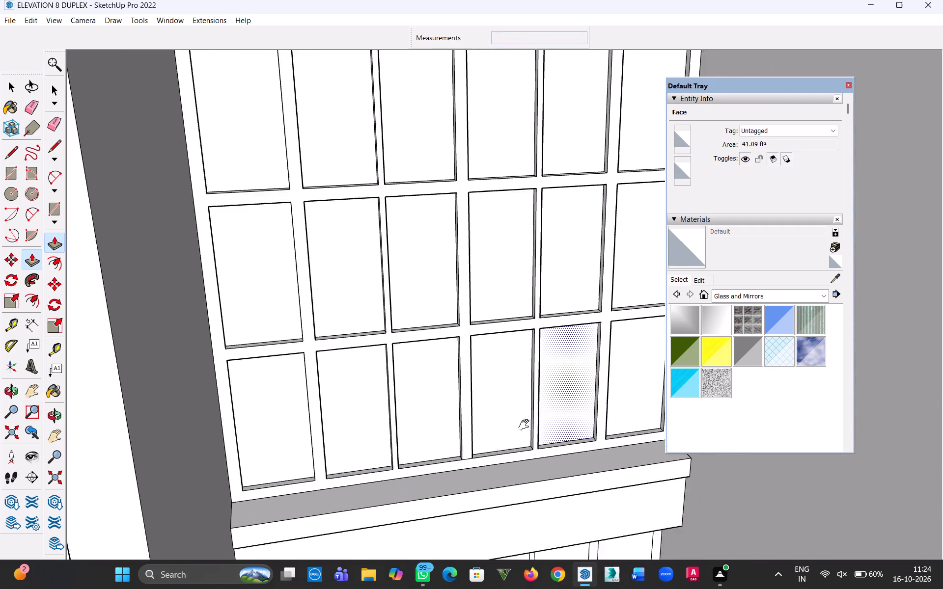
{"action": "left_click_drag", "start_coordinate": [518, 420], "coordinate": [381, 134]}
{"action": "scroll", "coordinate": [364, 377], "scroll_direction": "up", "scroll_amount": 4}
{"action": "middle_click_drag", "start_coordinate": [323, 387], "coordinate": [321, 293]}
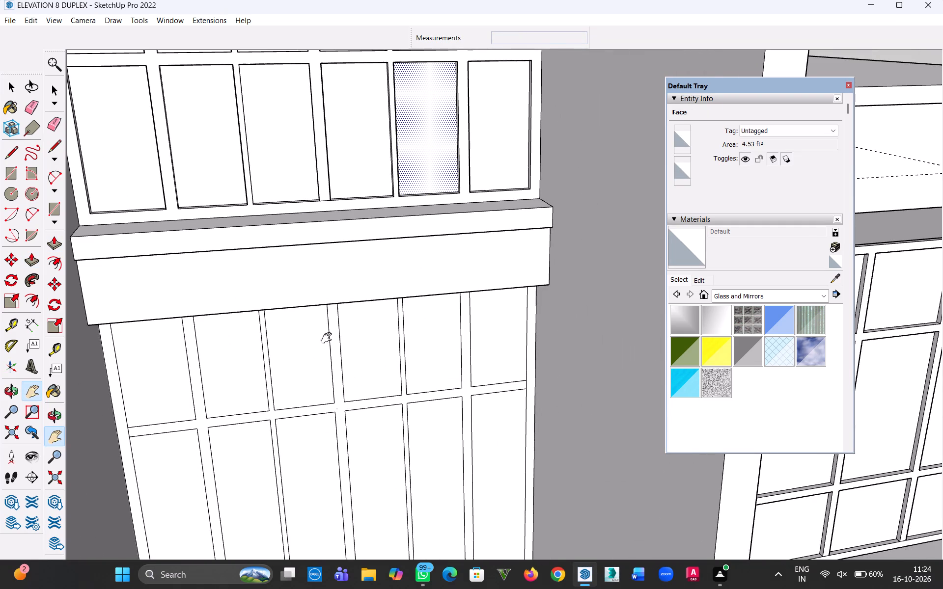
{"action": "scroll", "coordinate": [348, 439], "scroll_direction": "down", "scroll_amount": 2}
{"action": "middle_click_drag", "start_coordinate": [341, 435], "coordinate": [333, 392]}
{"action": "key", "text": "ctrl+s"}
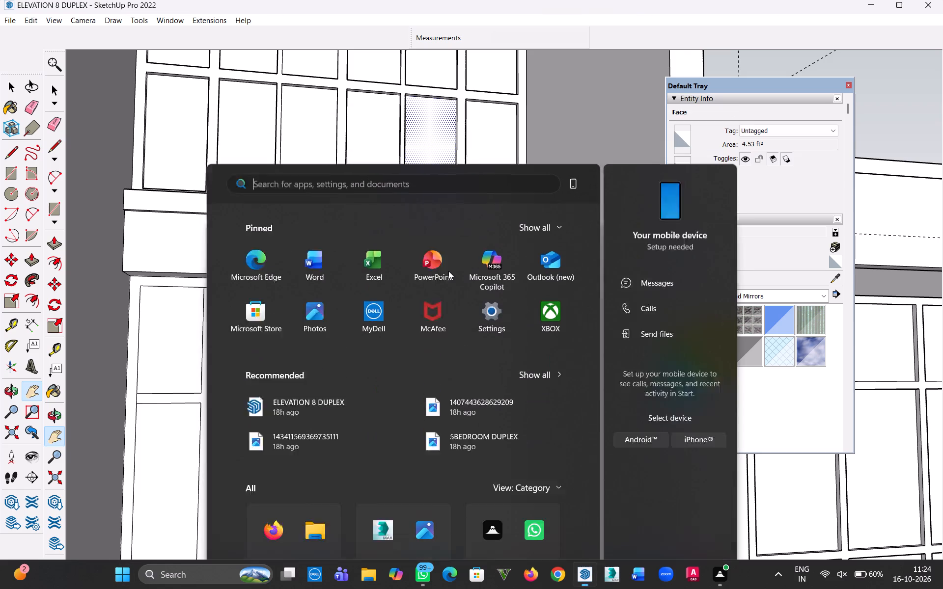
{"action": "key", "text": "ctrl+s"}
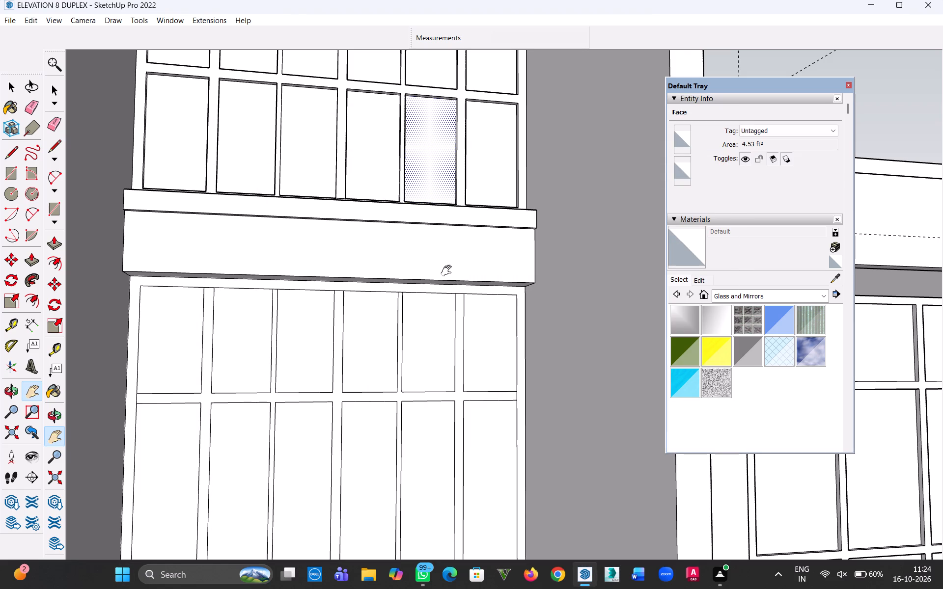
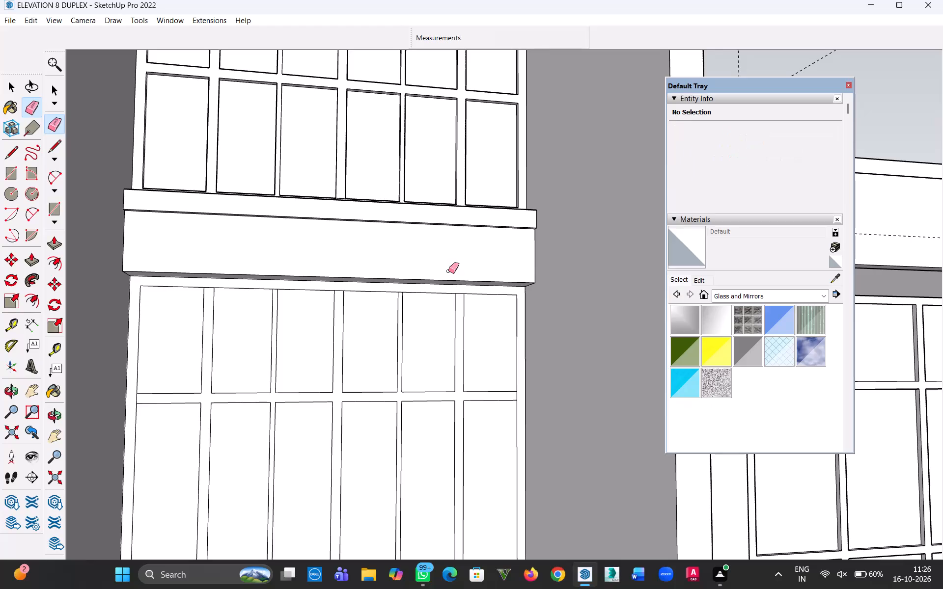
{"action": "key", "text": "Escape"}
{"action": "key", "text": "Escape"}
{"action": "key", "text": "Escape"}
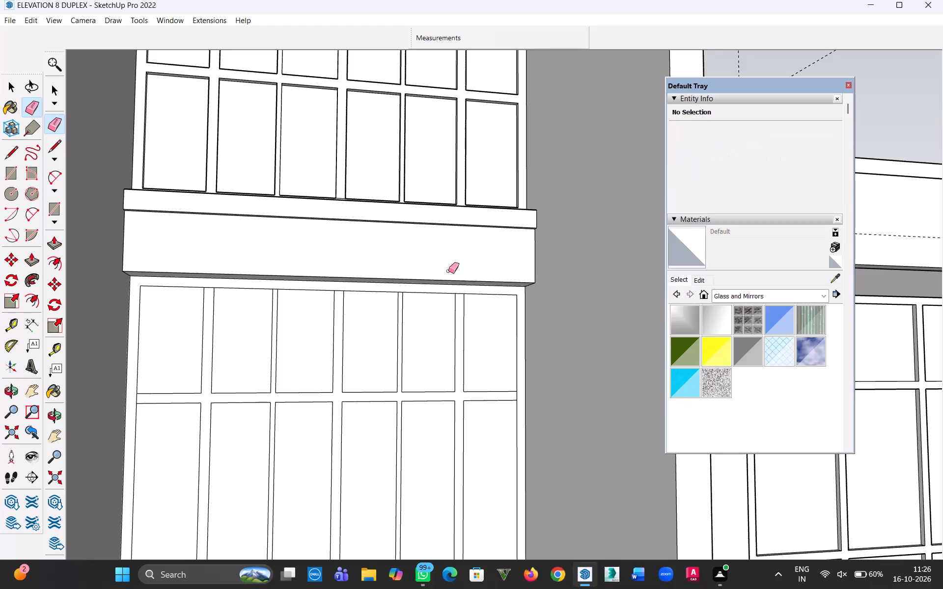
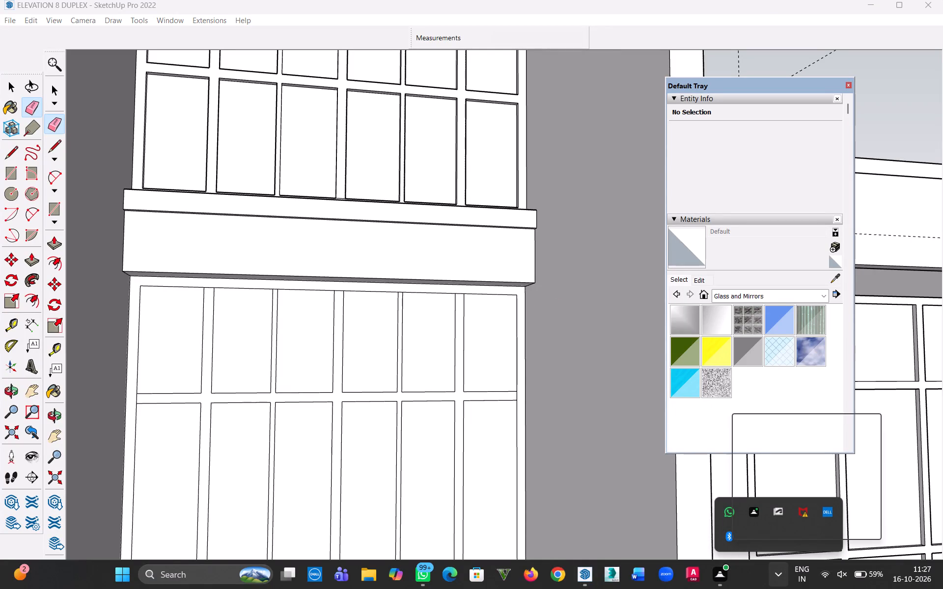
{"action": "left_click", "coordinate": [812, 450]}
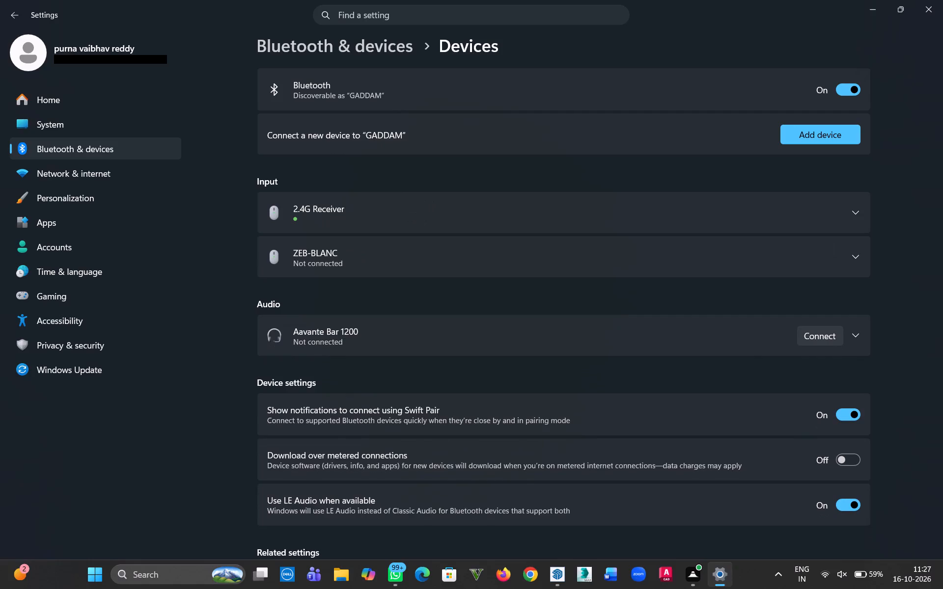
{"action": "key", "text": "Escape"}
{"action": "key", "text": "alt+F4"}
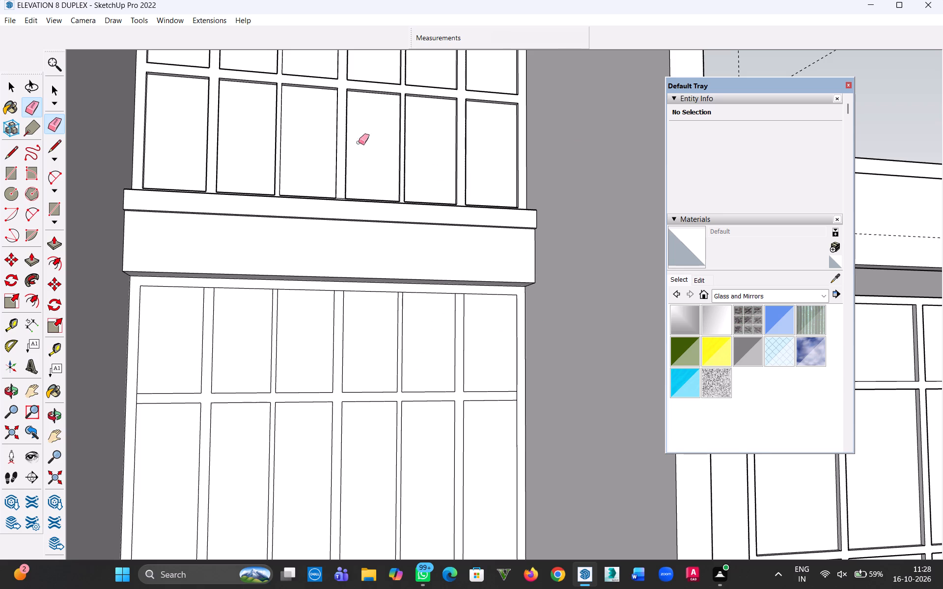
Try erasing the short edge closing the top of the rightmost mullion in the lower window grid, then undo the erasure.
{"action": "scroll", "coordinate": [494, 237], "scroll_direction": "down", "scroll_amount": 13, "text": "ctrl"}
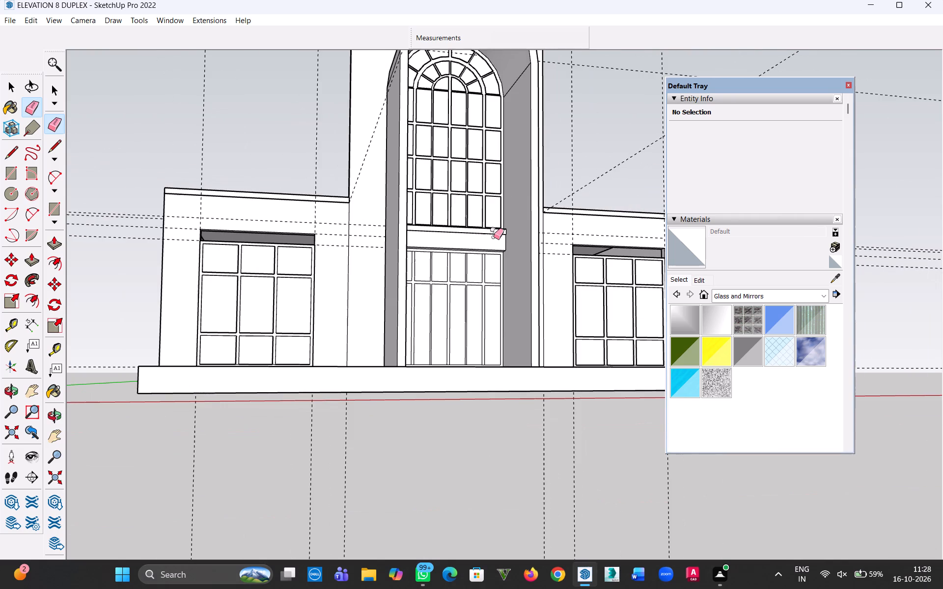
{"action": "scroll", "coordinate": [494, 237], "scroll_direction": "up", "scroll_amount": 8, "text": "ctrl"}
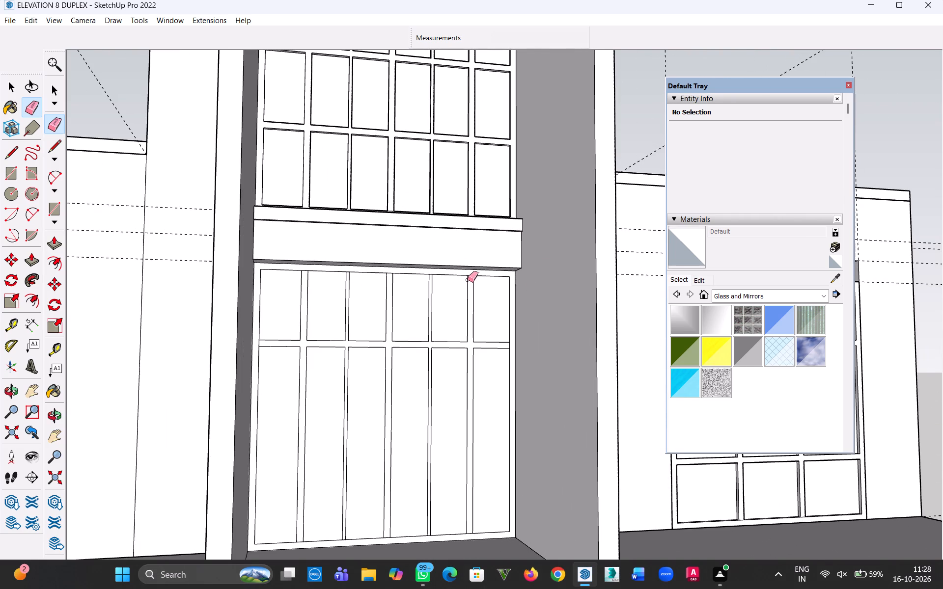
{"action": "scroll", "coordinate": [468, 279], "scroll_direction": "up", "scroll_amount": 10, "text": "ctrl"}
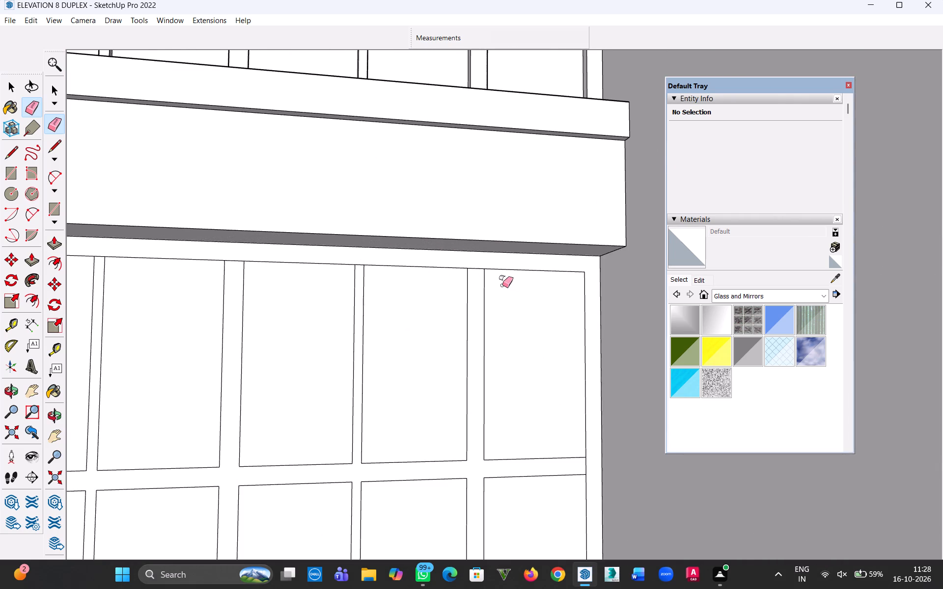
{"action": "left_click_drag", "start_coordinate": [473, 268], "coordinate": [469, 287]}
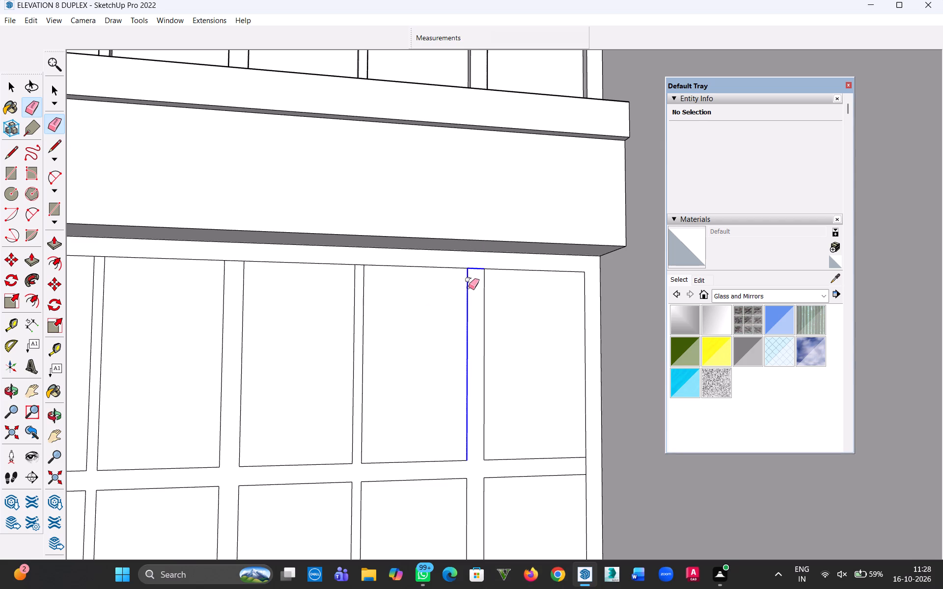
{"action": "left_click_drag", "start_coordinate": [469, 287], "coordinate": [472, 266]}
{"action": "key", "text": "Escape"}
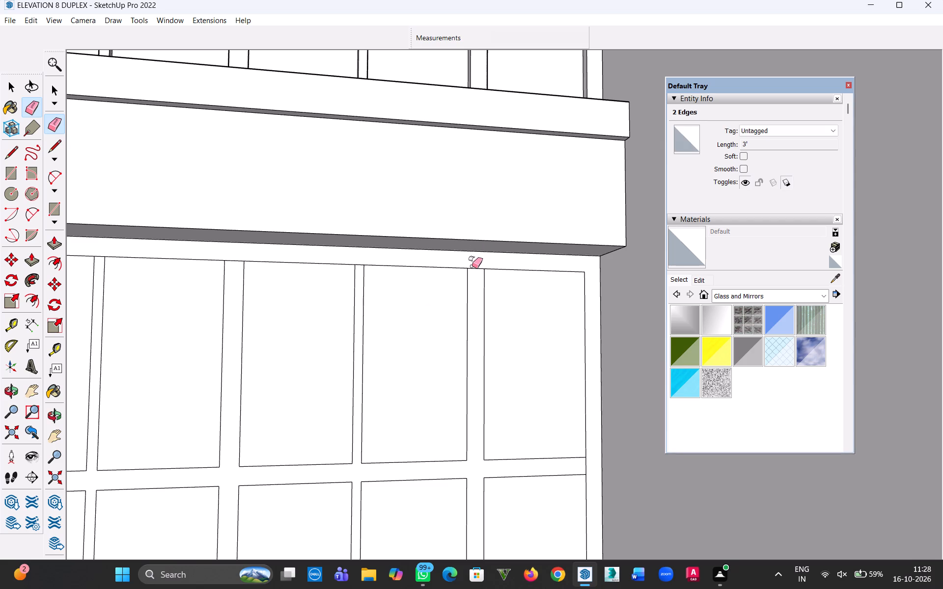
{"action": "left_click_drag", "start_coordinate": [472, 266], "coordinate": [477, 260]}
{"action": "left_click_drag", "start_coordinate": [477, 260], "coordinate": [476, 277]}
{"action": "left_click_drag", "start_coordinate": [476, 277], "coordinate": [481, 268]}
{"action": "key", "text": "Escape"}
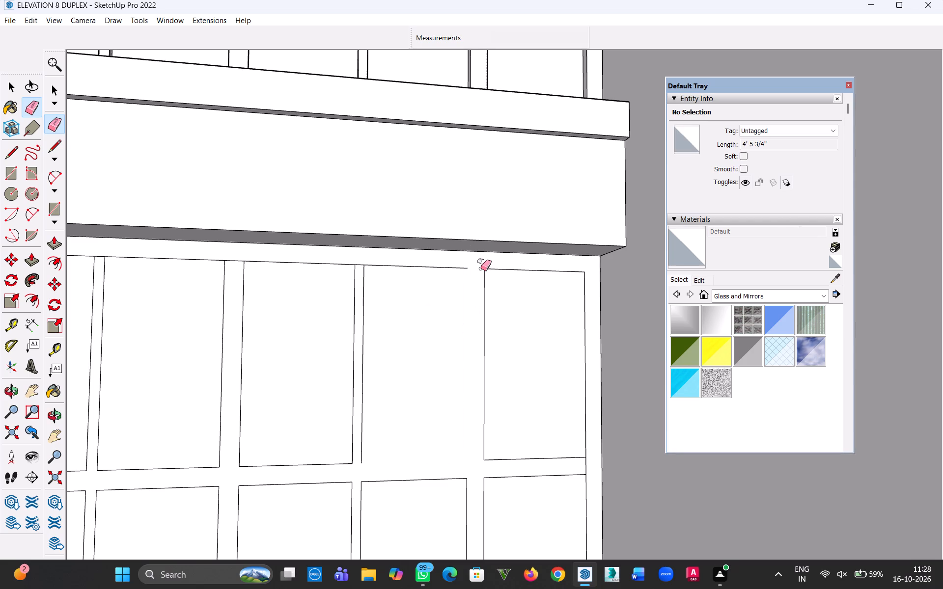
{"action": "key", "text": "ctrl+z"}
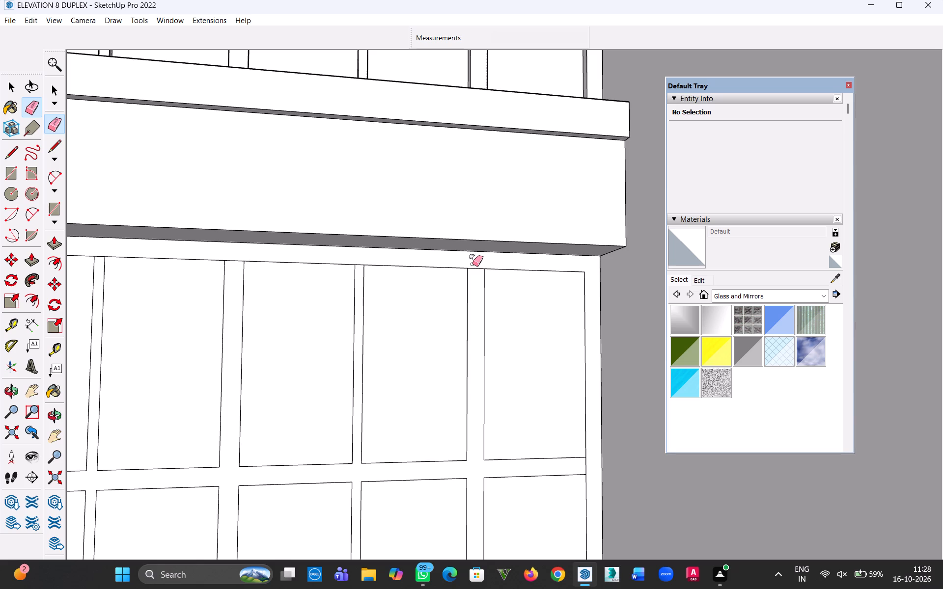
Erase the short edges closing the tops of the three rightmost mullions in the window grid below the projecting band.
{"action": "double_click", "coordinate": [472, 269]}
{"action": "key", "text": "Escape"}
{"action": "scroll", "coordinate": [360, 265], "scroll_direction": "up", "scroll_amount": 10, "text": "ctrl"}
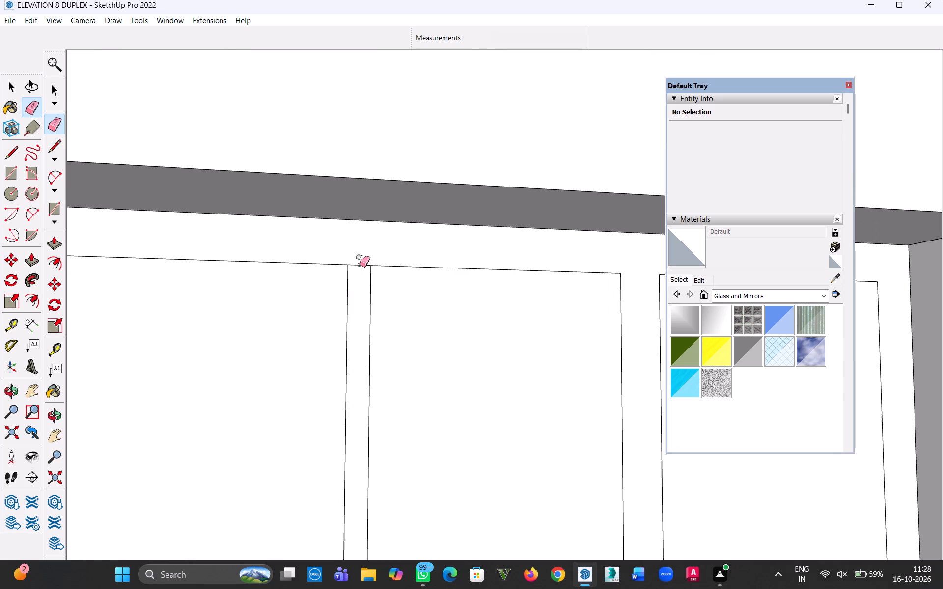
{"action": "left_click", "coordinate": [355, 264]}
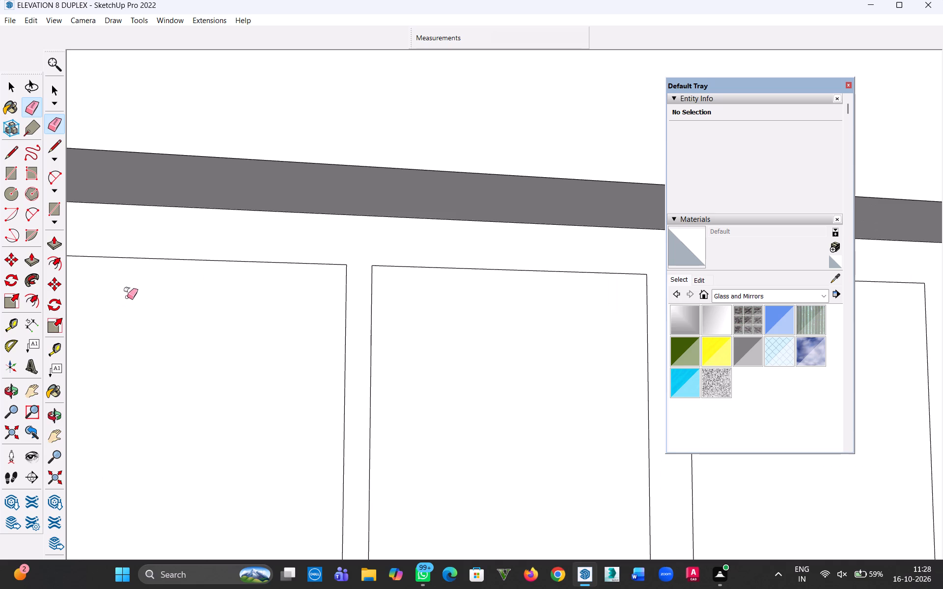
{"action": "scroll", "coordinate": [168, 315], "scroll_direction": "down", "scroll_amount": 7, "text": "ctrl"}
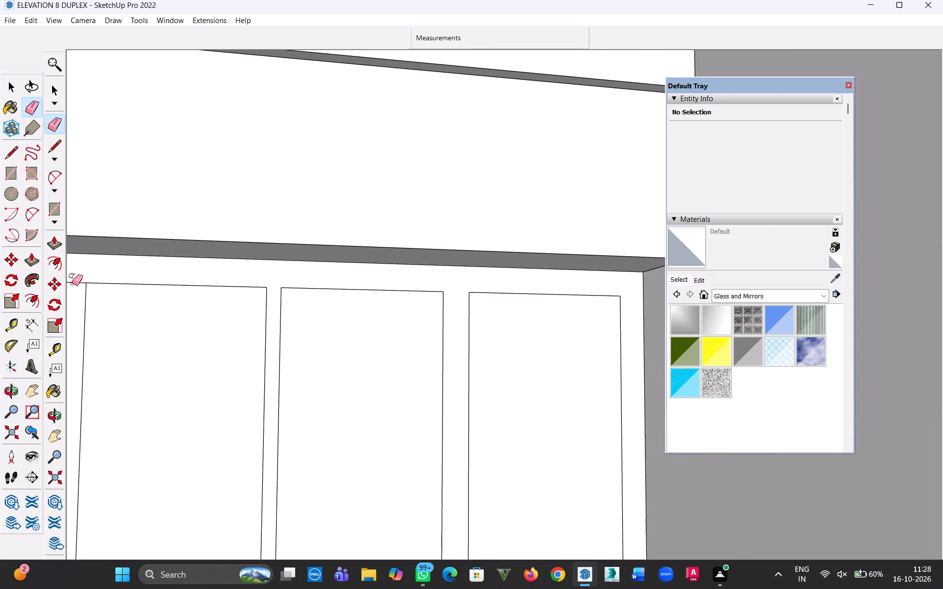
{"action": "left_click", "coordinate": [72, 283]}
Erase the short edge closing the top of the fourth mullion from the right in the lower window grid.
{"action": "scroll", "coordinate": [332, 407], "scroll_direction": "down", "scroll_amount": 2, "text": "ctrl"}
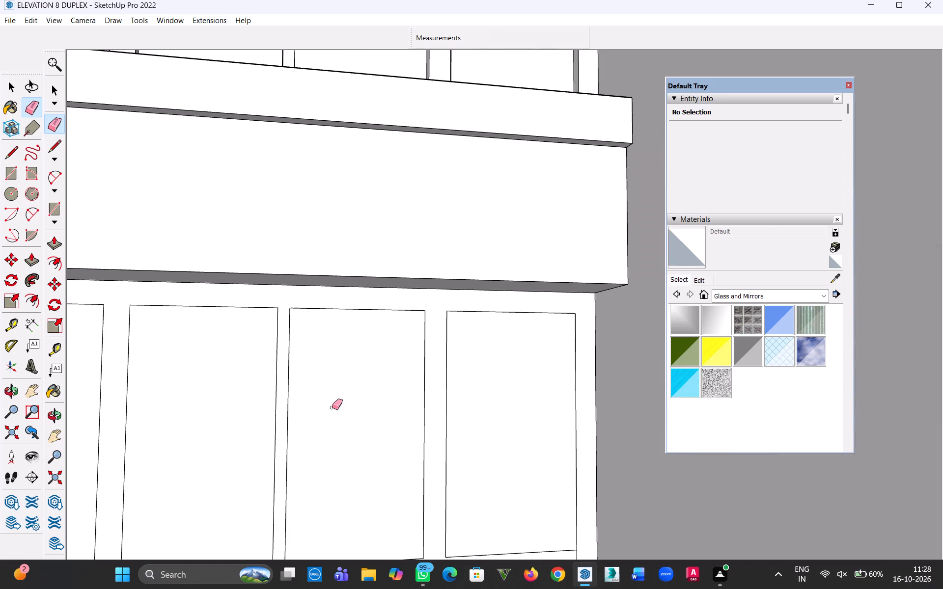
{"action": "scroll", "coordinate": [332, 407], "scroll_direction": "down", "scroll_amount": 8, "text": "ctrl"}
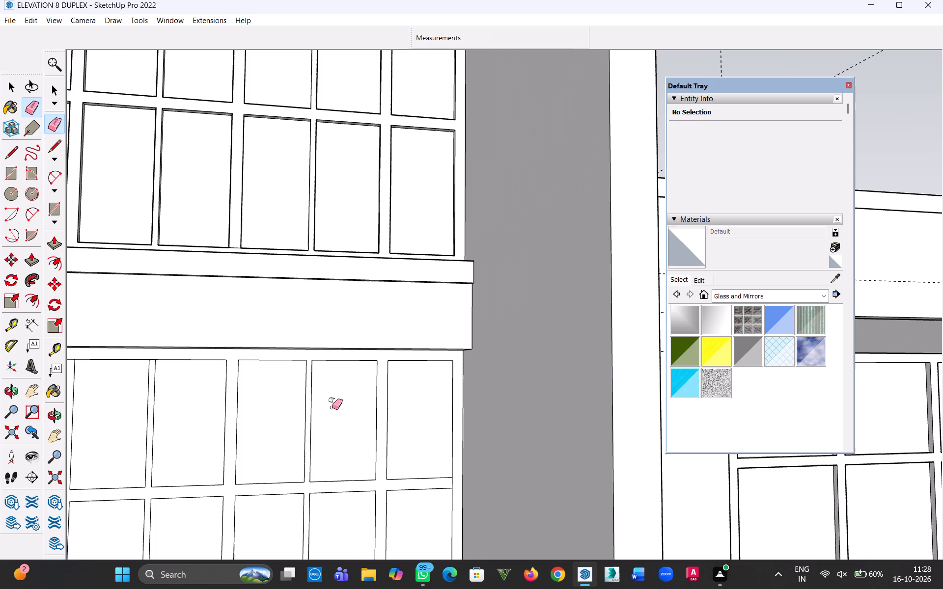
{"action": "scroll", "coordinate": [129, 379], "scroll_direction": "up", "scroll_amount": 5, "text": "ctrl"}
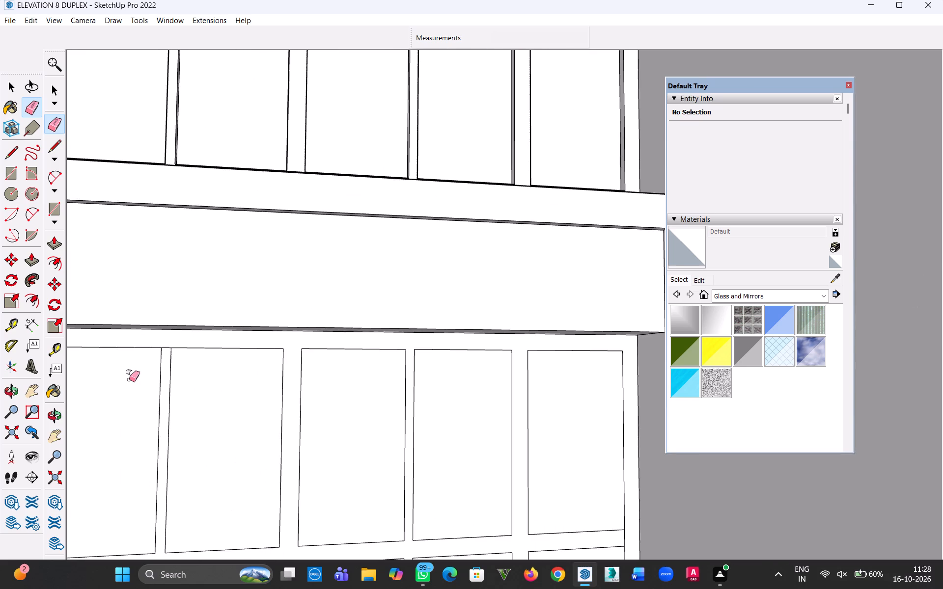
{"action": "scroll", "coordinate": [129, 379], "scroll_direction": "up", "scroll_amount": 3, "text": "ctrl"}
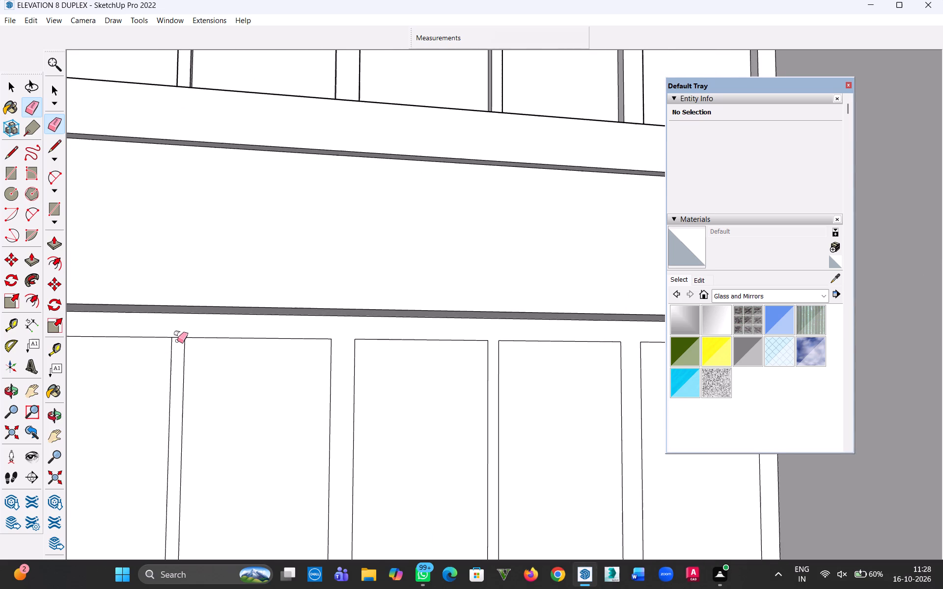
{"action": "left_click", "coordinate": [176, 337]}
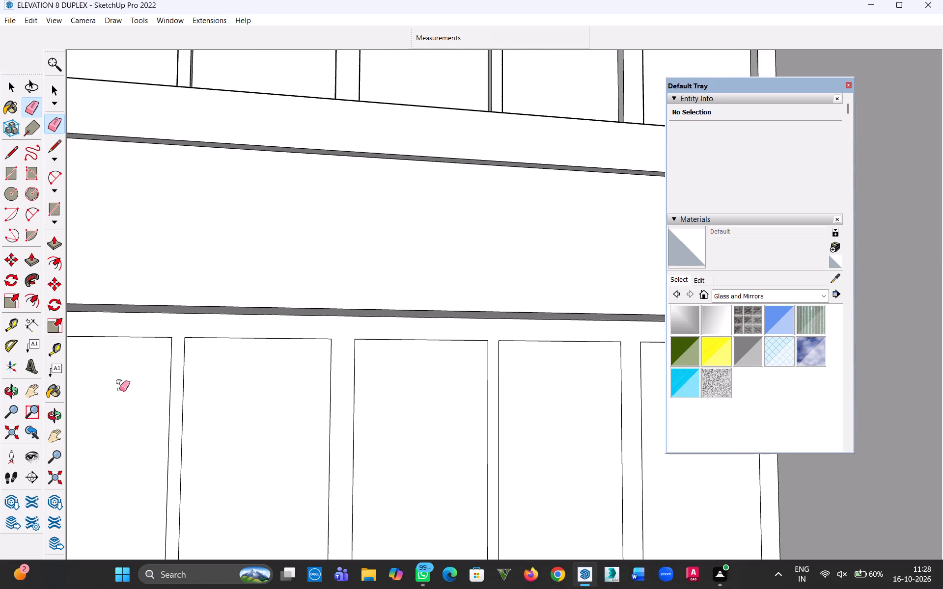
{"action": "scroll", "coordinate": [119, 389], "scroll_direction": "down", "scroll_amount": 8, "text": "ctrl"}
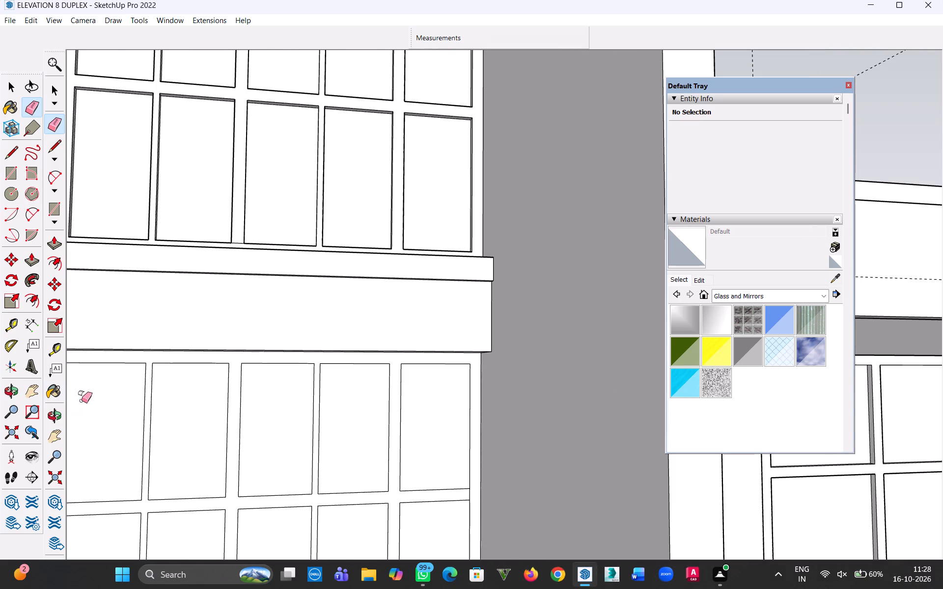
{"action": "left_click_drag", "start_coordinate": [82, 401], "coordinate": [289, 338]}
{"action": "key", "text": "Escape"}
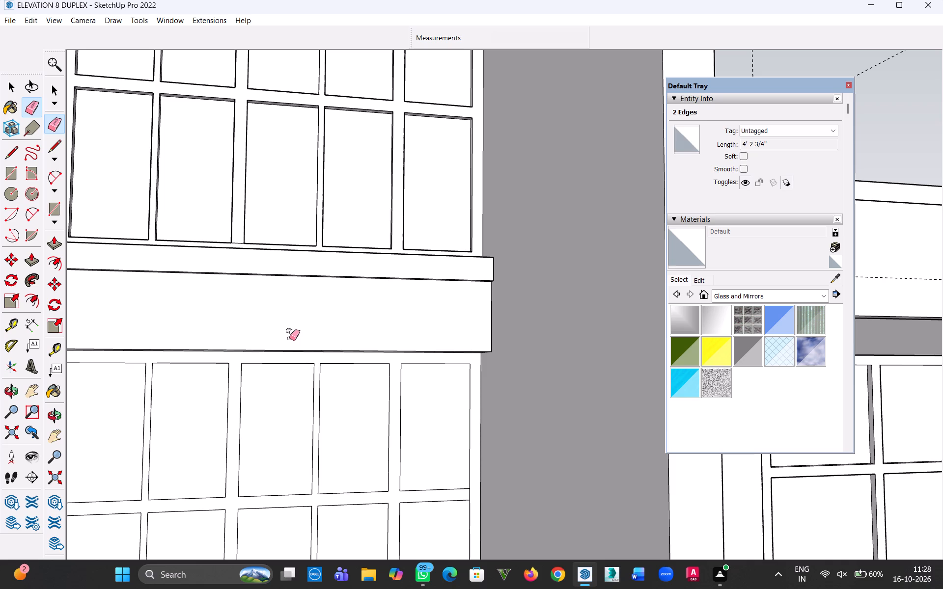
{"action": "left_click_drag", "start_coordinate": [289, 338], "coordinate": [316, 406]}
Erase the short edge closing the top of the leftmost mullion in the lower window grid.
{"action": "key", "text": "h"}
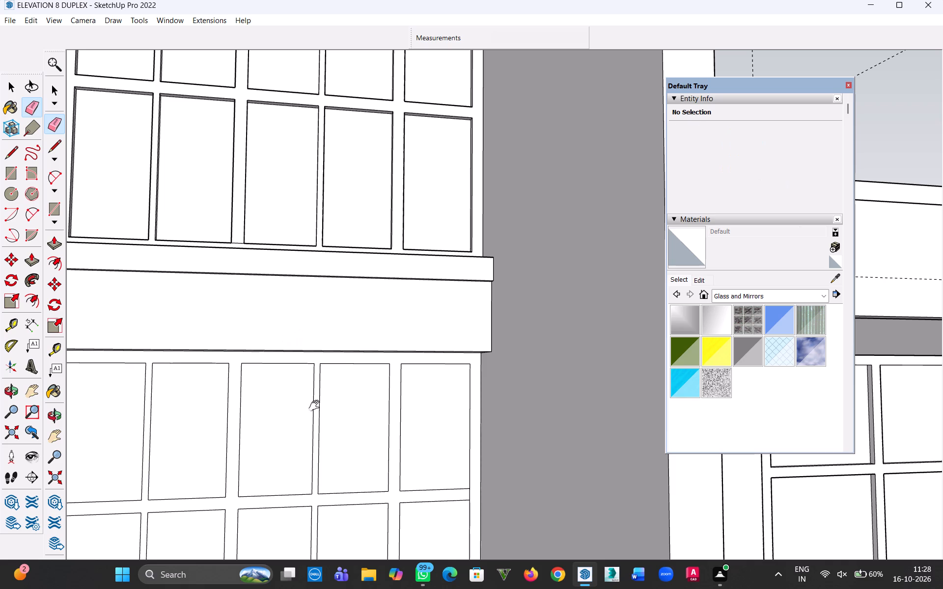
{"action": "left_click_drag", "start_coordinate": [316, 406], "coordinate": [283, 426]}
{"action": "scroll", "coordinate": [283, 426], "scroll_direction": "down", "scroll_amount": 4, "text": "ctrl"}
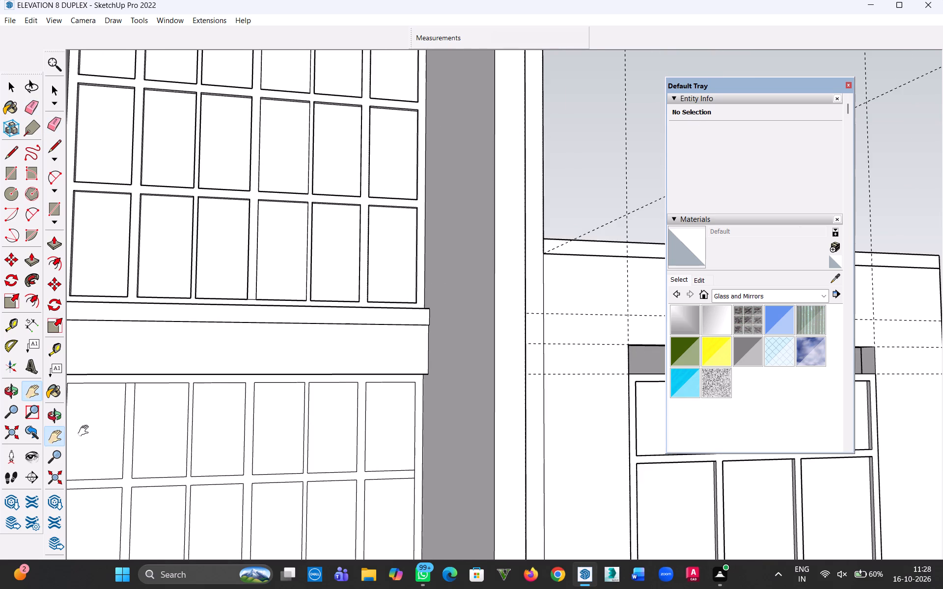
{"action": "scroll", "coordinate": [85, 431], "scroll_direction": "down", "scroll_amount": 1, "text": "ctrl"}
{"action": "scroll", "coordinate": [85, 431], "scroll_direction": "left", "scroll_amount": 2}
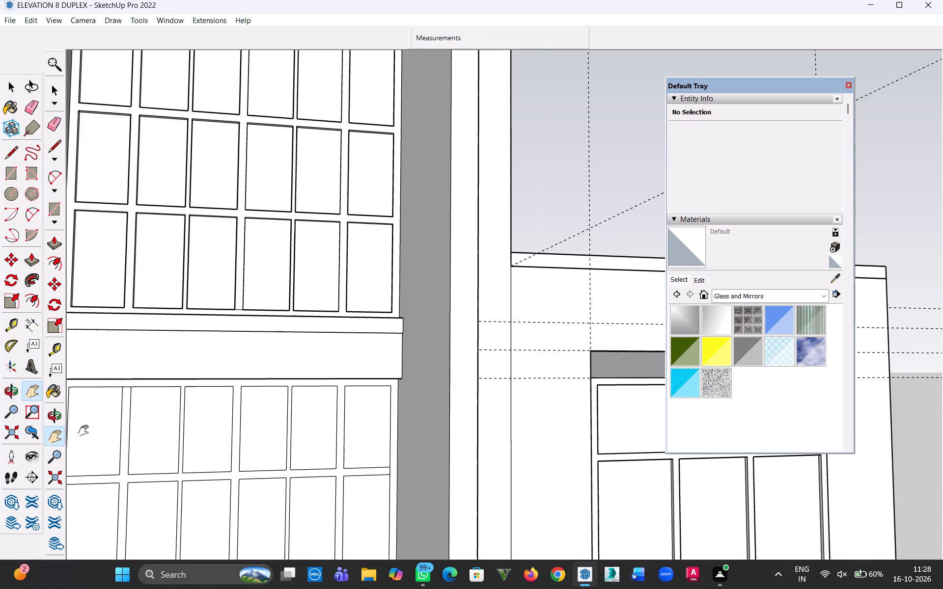
{"action": "scroll", "coordinate": [85, 431], "scroll_direction": "up", "scroll_amount": 3, "text": "ctrl"}
{"action": "key", "text": "e"}
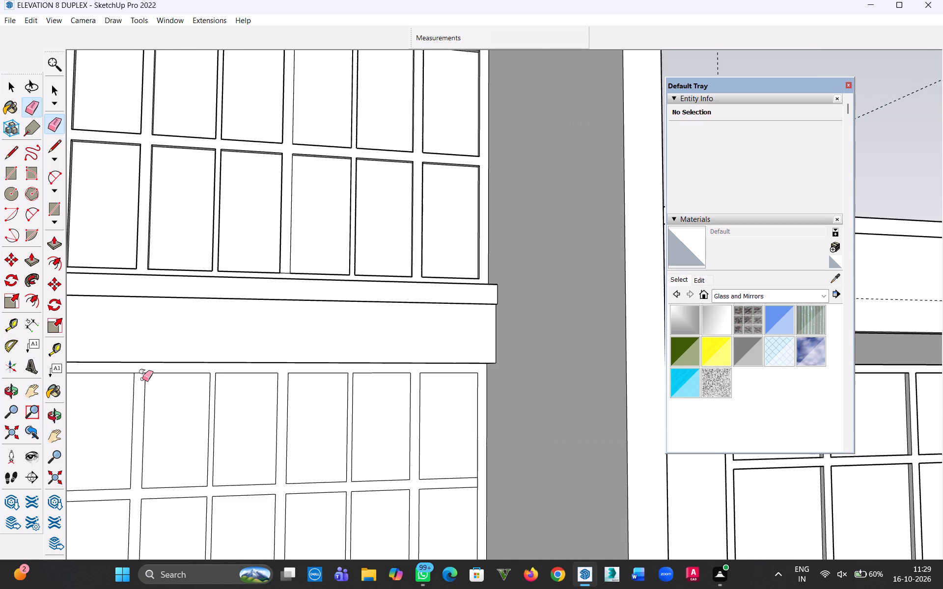
{"action": "scroll", "coordinate": [142, 379], "scroll_direction": "up", "scroll_amount": 7, "text": "ctrl"}
{"action": "left_click", "coordinate": [134, 369]}
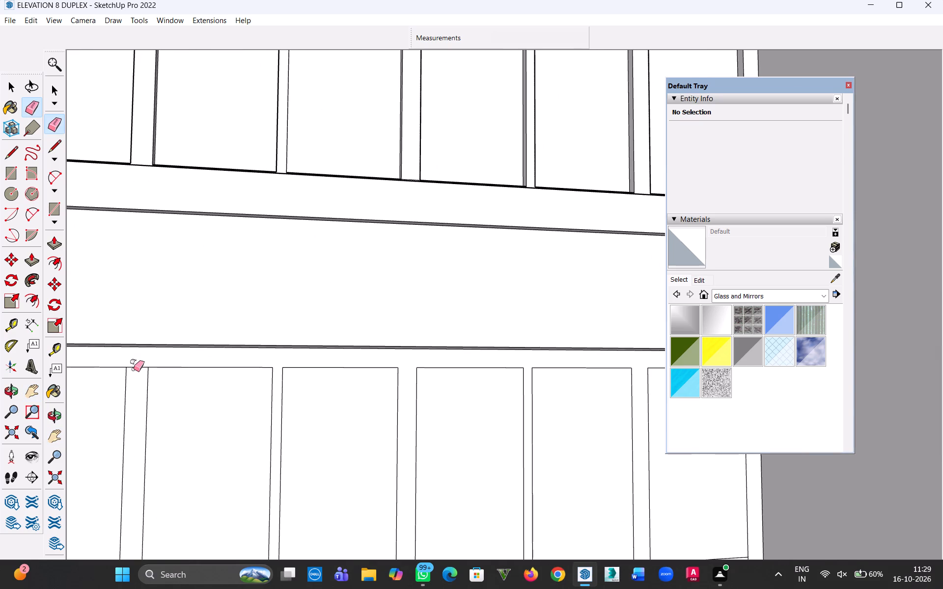
{"action": "left_click", "coordinate": [134, 366]}
{"action": "key", "text": "Escape"}
{"action": "key", "text": "Escape"}
{"action": "key", "text": "Escape"}
{"action": "key", "text": "Escape"}
{"action": "key", "text": "Escape"}
{"action": "key", "text": "Escape"}
{"action": "key", "text": "Escape"}
Erase the short vertical edges closing both ends of the horizontal bar between the lower window's upper two pane rows.
{"action": "scroll", "coordinate": [120, 123], "scroll_direction": "down", "scroll_amount": 5, "text": "ctrl"}
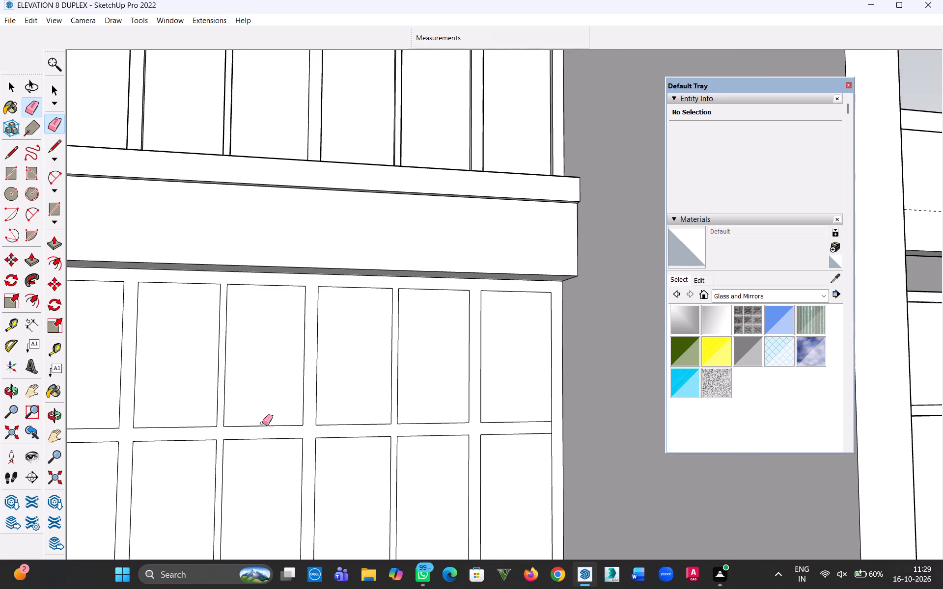
{"action": "left_click", "coordinate": [552, 426]}
{"action": "scroll", "coordinate": [348, 420], "scroll_direction": "down", "scroll_amount": 3, "text": "ctrl"}
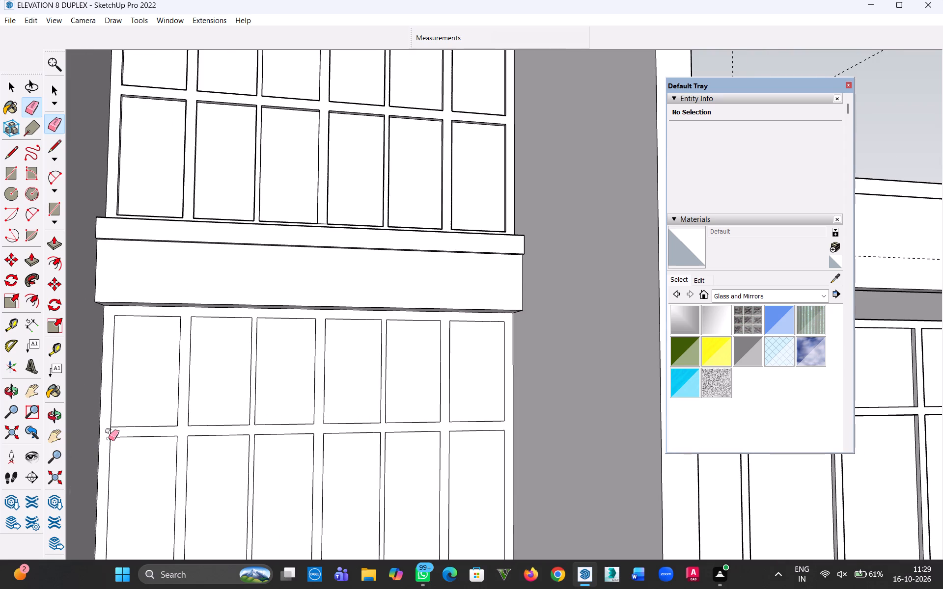
{"action": "scroll", "coordinate": [109, 438], "scroll_direction": "up", "scroll_amount": 4, "text": "ctrl"}
{"action": "left_click", "coordinate": [107, 430]}
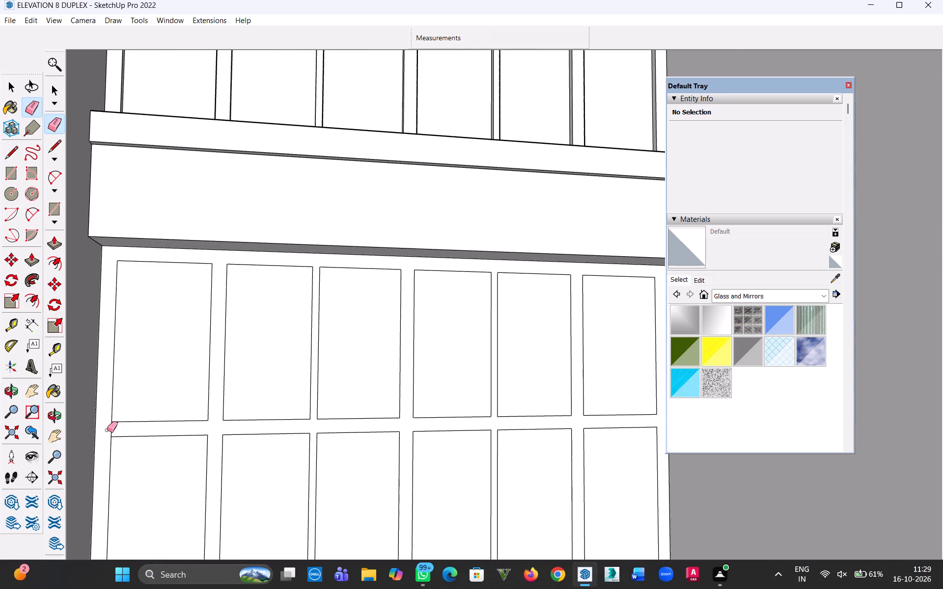
{"action": "left_click", "coordinate": [110, 430]}
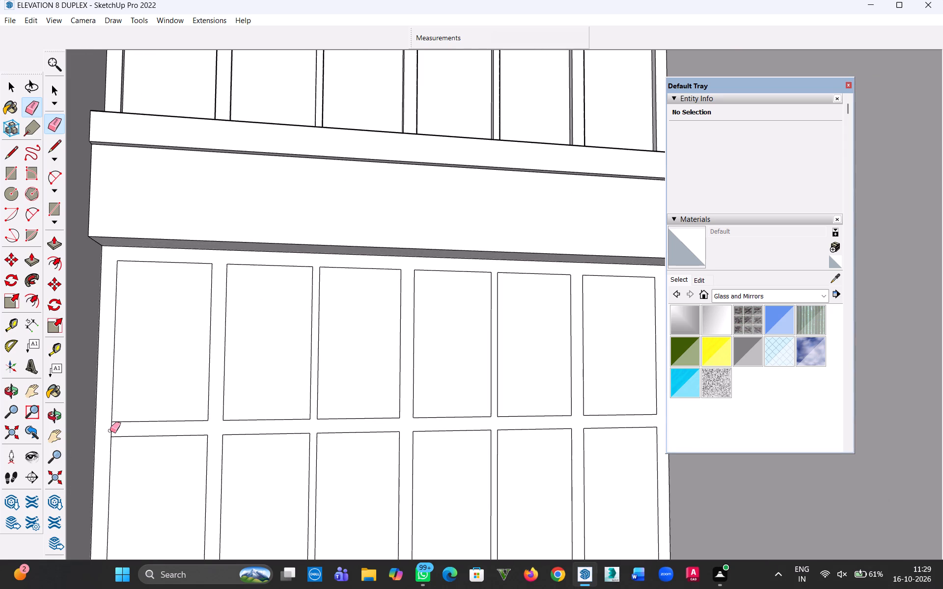
Erase the remaining short vertical edge at the left end of the horizontal bar between the lower window's upper two pane rows.
{"action": "left_click", "coordinate": [110, 430]}
{"action": "left_click", "coordinate": [109, 428]}
{"action": "left_click_drag", "start_coordinate": [109, 428], "coordinate": [115, 433]}
{"action": "left_click_drag", "start_coordinate": [115, 433], "coordinate": [254, 431]}
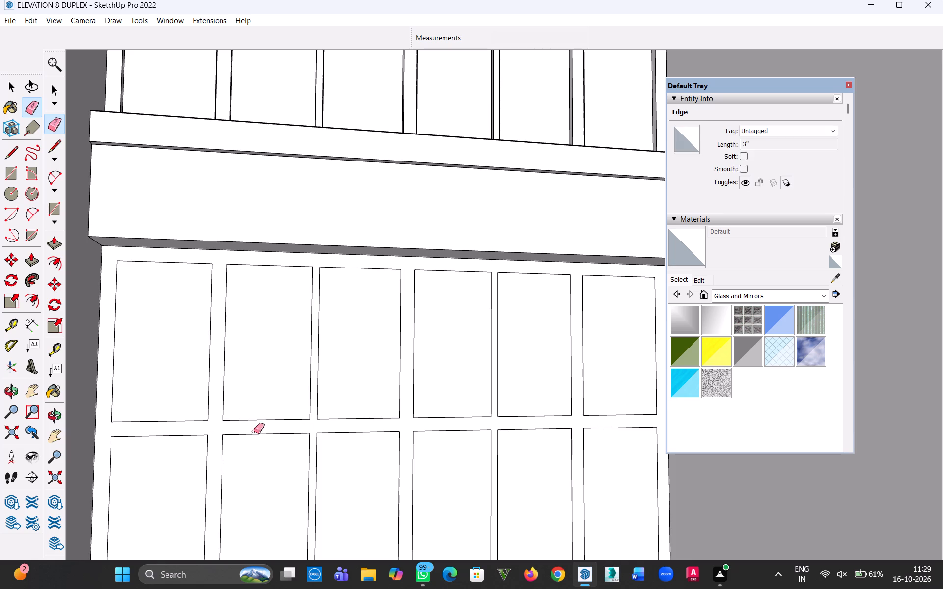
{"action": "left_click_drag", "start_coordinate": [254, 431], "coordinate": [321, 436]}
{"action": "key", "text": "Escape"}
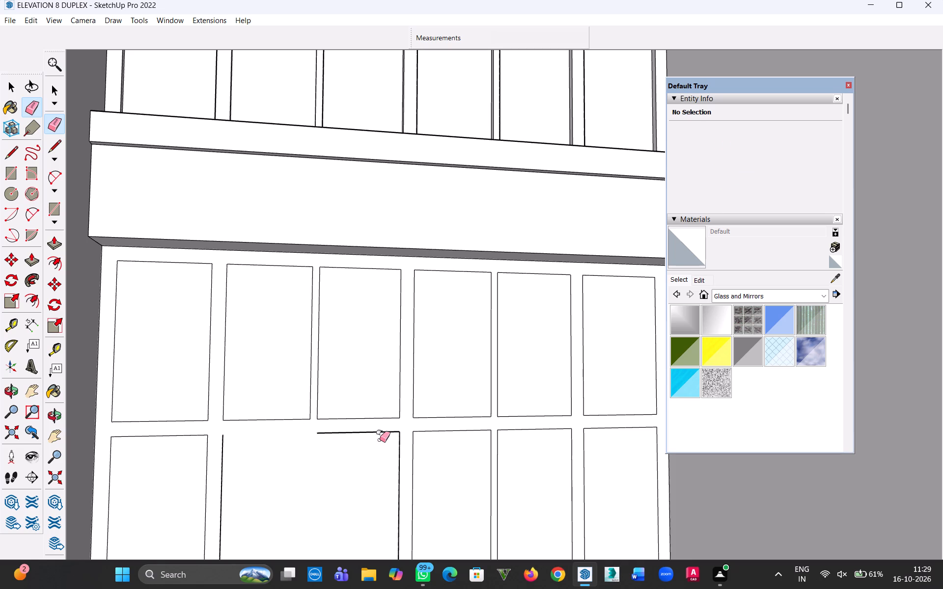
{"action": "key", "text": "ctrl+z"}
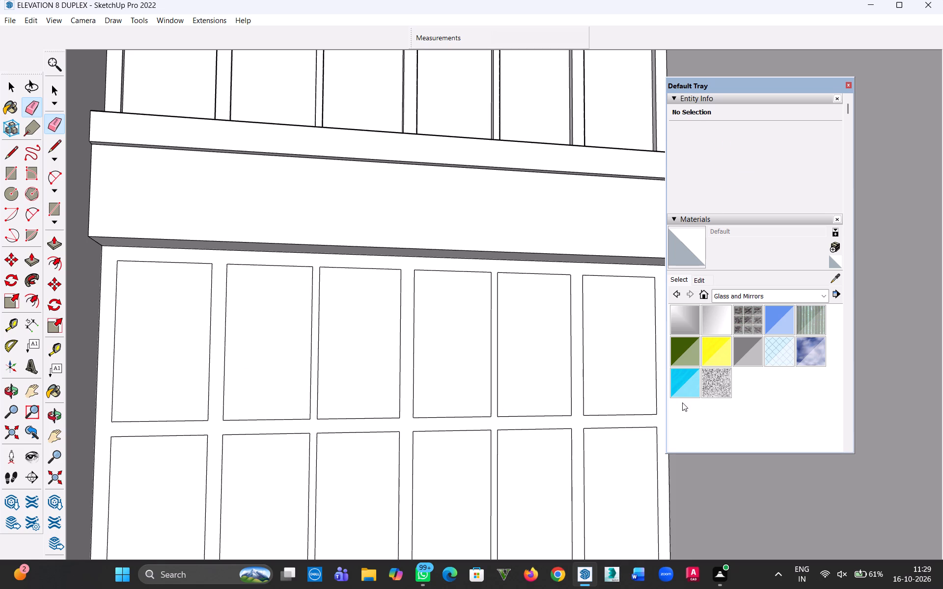
Erase the short edge closing the bottom of the rightmost mullion in the lower window grid.
{"action": "scroll", "coordinate": [738, 418], "scroll_direction": "down", "scroll_amount": 4, "text": "ctrl"}
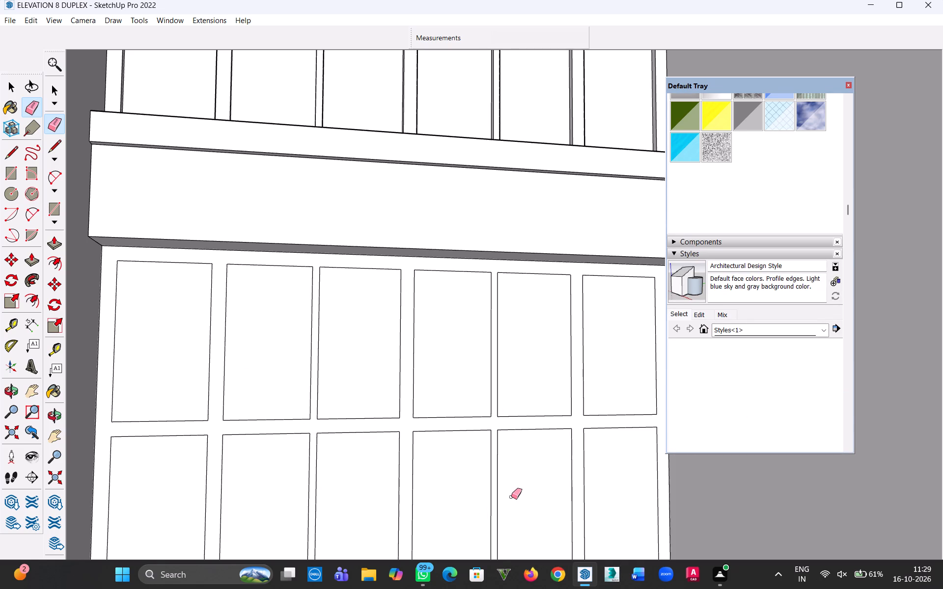
{"action": "scroll", "coordinate": [511, 497], "scroll_direction": "down", "scroll_amount": 8, "text": "ctrl"}
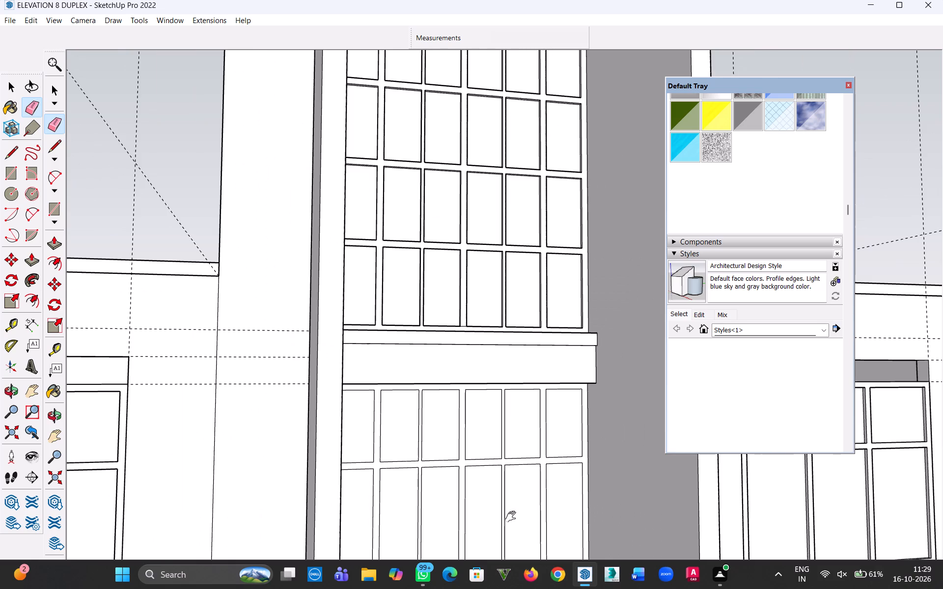
{"action": "key", "text": "h"}
{"action": "left_click", "coordinate": [516, 519]}
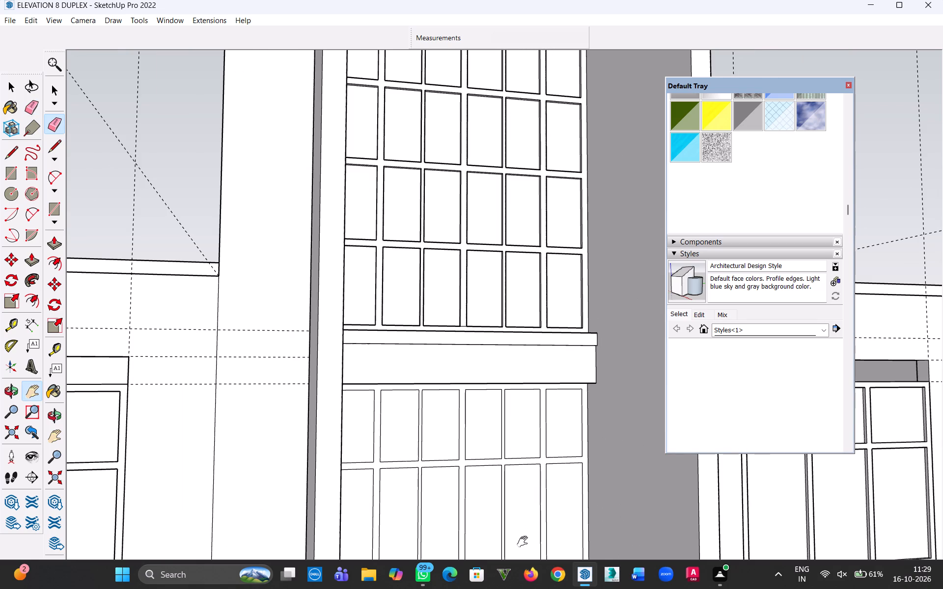
{"action": "left_click_drag", "start_coordinate": [525, 544], "coordinate": [521, 356]}
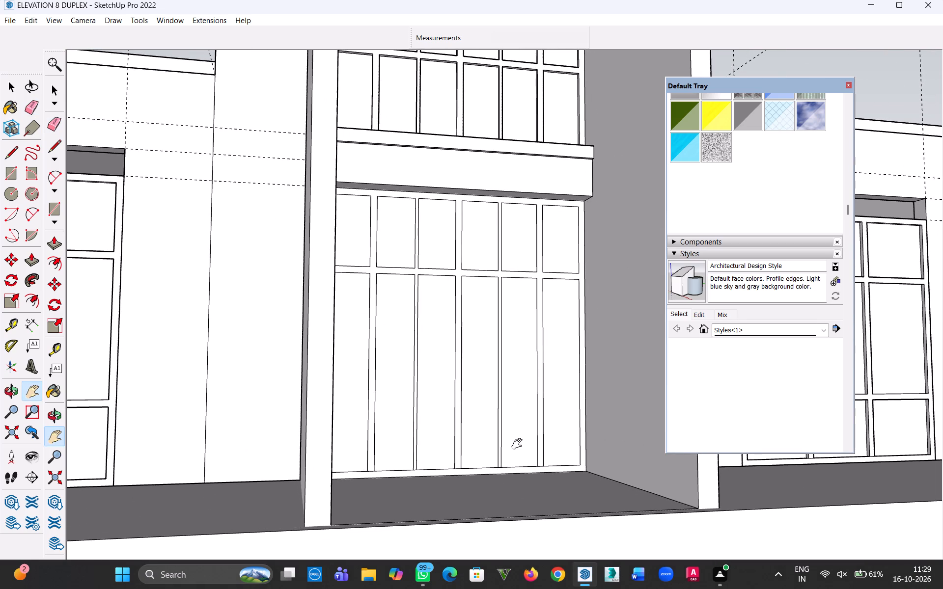
{"action": "scroll", "coordinate": [538, 458], "scroll_direction": "up", "scroll_amount": 6, "text": "ctrl"}
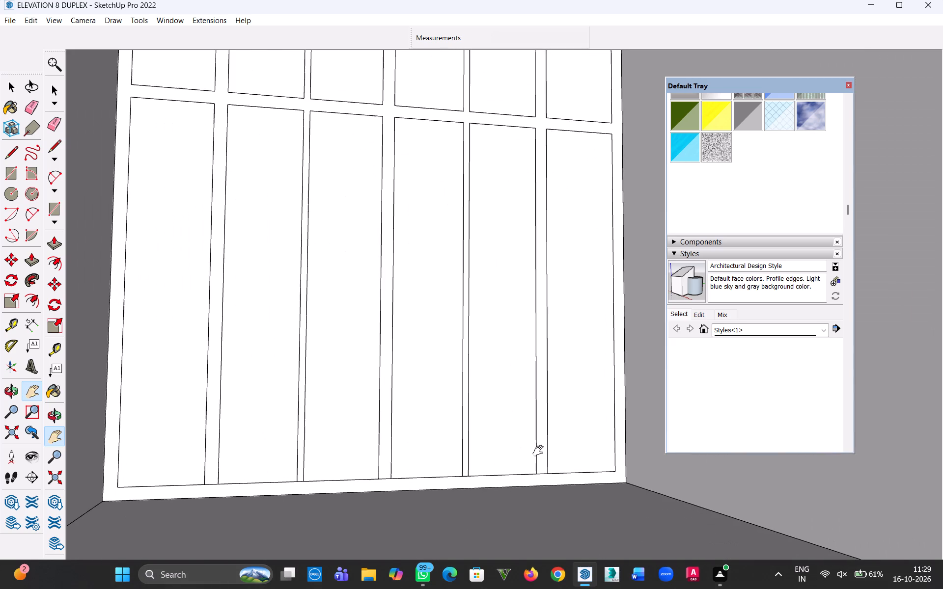
{"action": "key", "text": "e"}
{"action": "scroll", "coordinate": [542, 500], "scroll_direction": "up", "scroll_amount": 2, "text": "ctrl"}
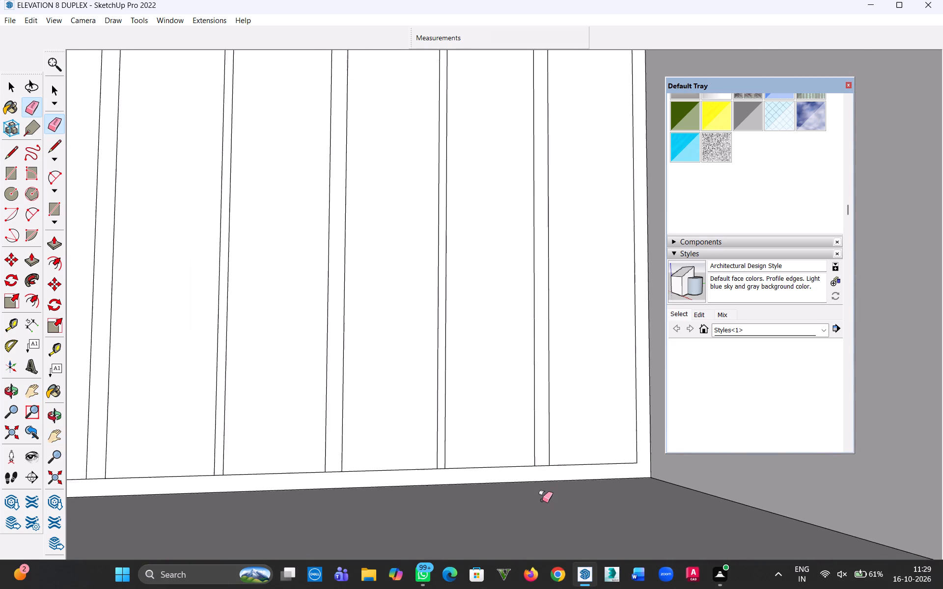
{"action": "scroll", "coordinate": [542, 500], "scroll_direction": "up", "scroll_amount": 2, "text": "ctrl"}
{"action": "left_click", "coordinate": [541, 462]}
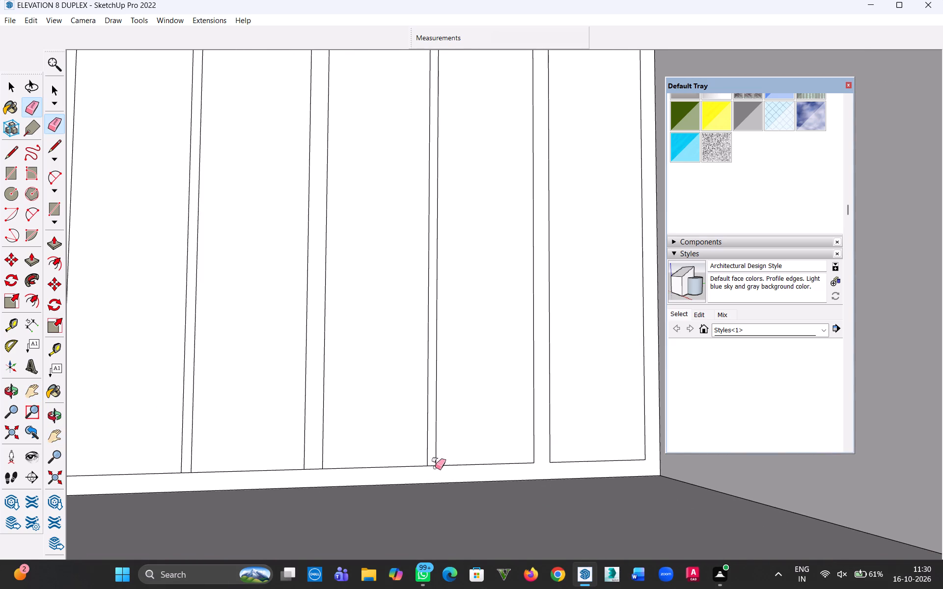
Erase the short edges closing the bottoms of the second, third and fourth mullions from the right in the lower window grid.
{"action": "scroll", "coordinate": [431, 464], "scroll_direction": "up", "scroll_amount": 6, "text": "ctrl"}
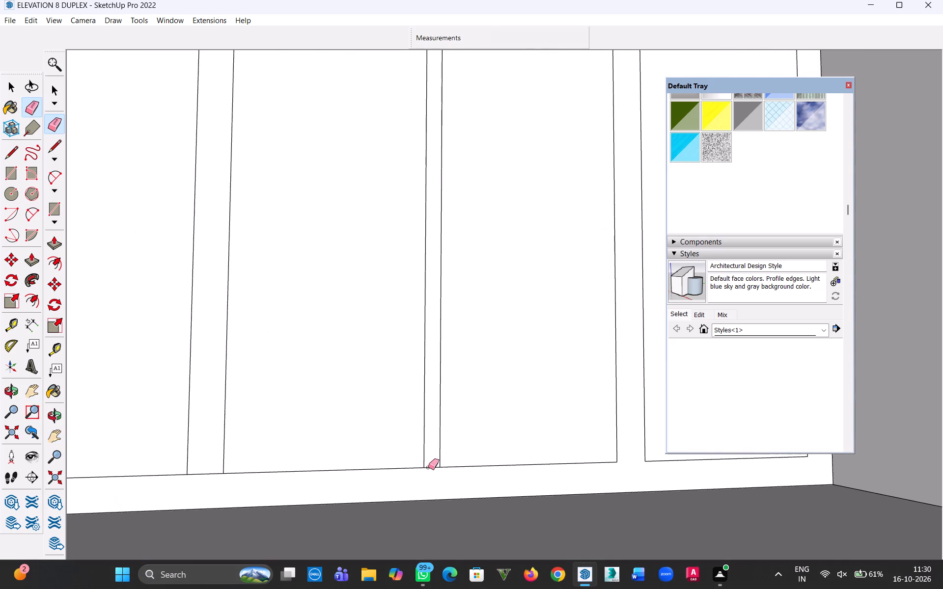
{"action": "left_click", "coordinate": [428, 467]}
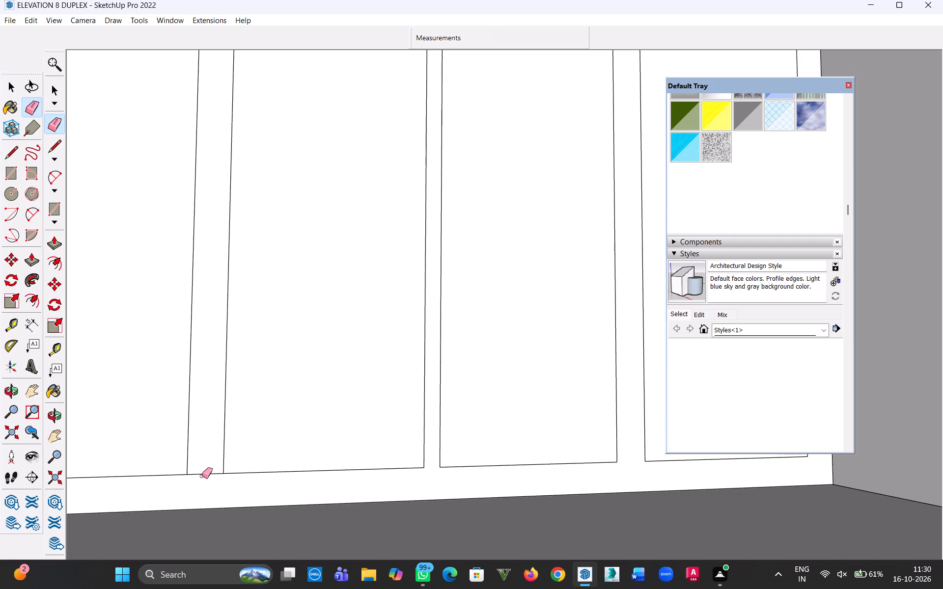
{"action": "left_click", "coordinate": [202, 473]}
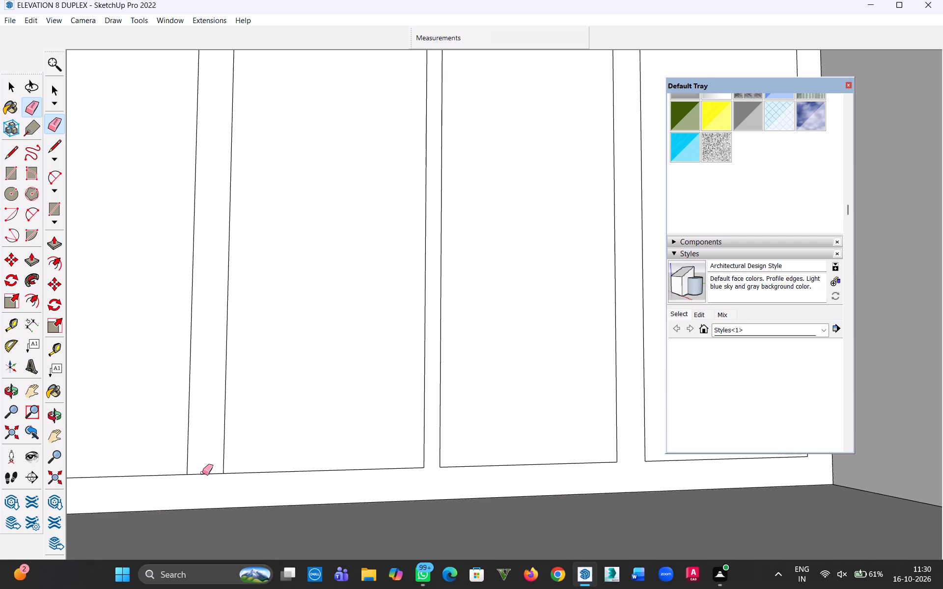
{"action": "left_click", "coordinate": [202, 475]}
{"action": "scroll", "coordinate": [264, 462], "scroll_direction": "down", "scroll_amount": 3, "text": "ctrl"}
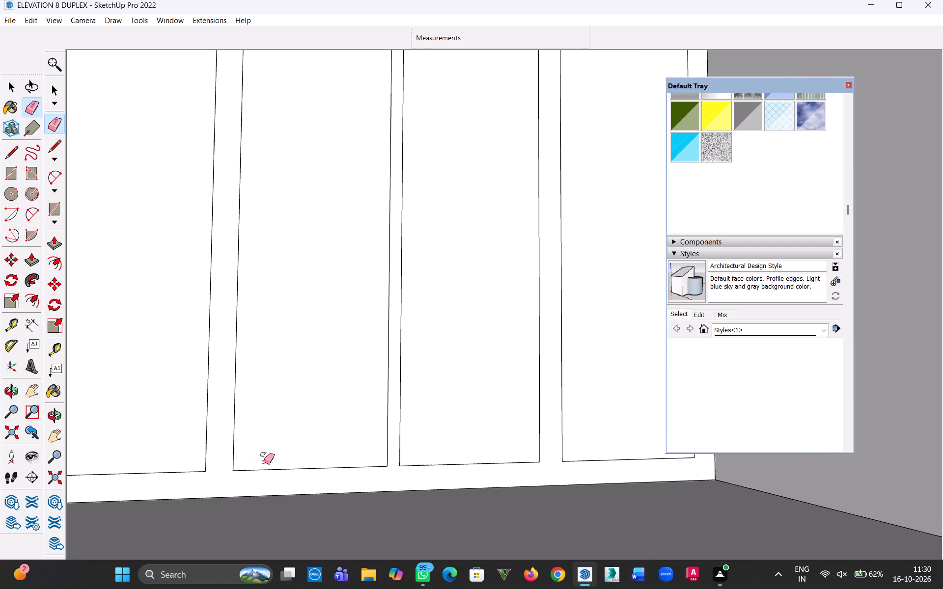
{"action": "scroll", "coordinate": [264, 462], "scroll_direction": "down", "scroll_amount": 4, "text": "ctrl"}
{"action": "scroll", "coordinate": [103, 477], "scroll_direction": "up", "scroll_amount": 6, "text": "ctrl"}
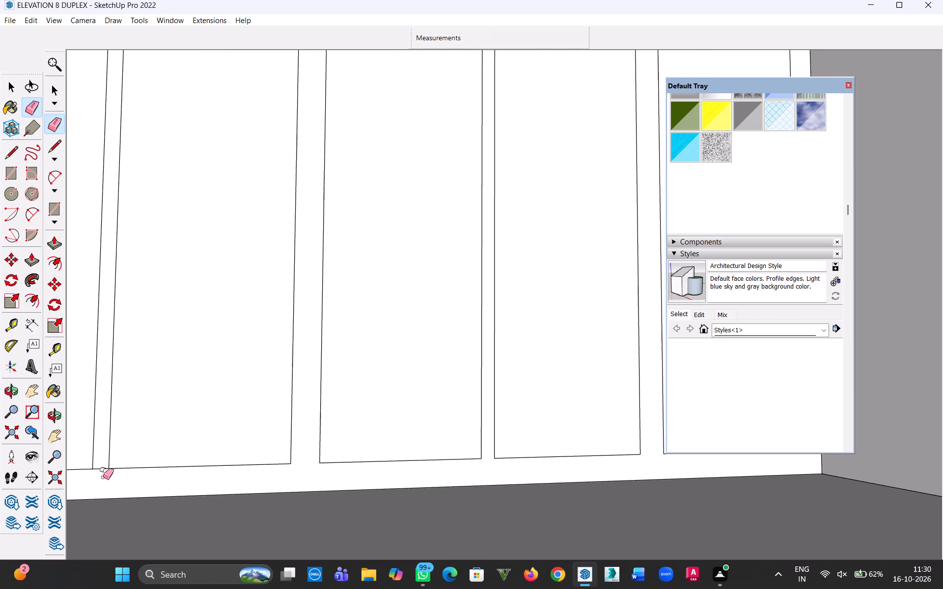
{"action": "left_click", "coordinate": [99, 467]}
Erase the short edge closing the bottom of the leftmost mullion in the lower window grid.
{"action": "scroll", "coordinate": [99, 467], "scroll_direction": "down", "scroll_amount": 6, "text": "ctrl"}
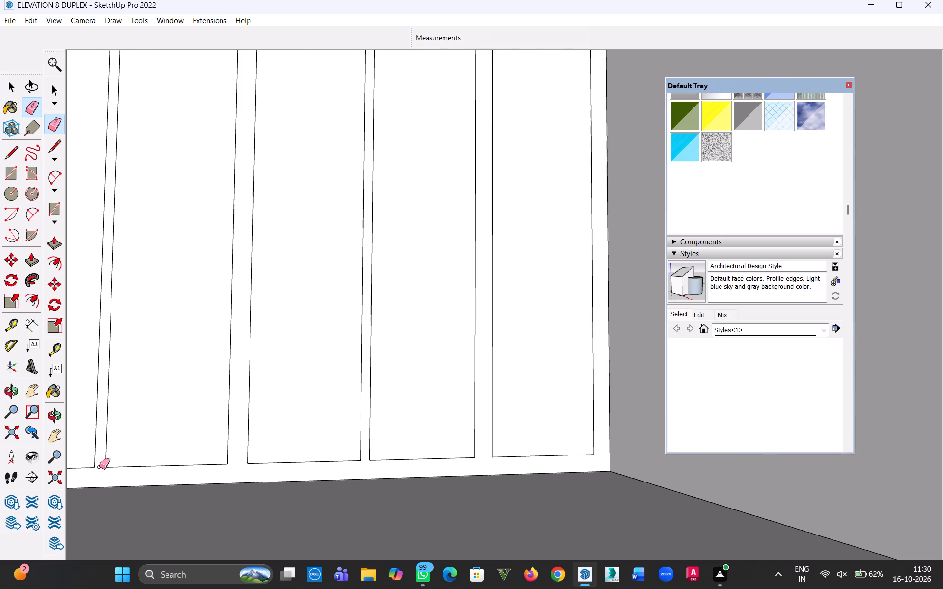
{"action": "scroll", "coordinate": [99, 467], "scroll_direction": "down", "scroll_amount": 5, "text": "ctrl"}
{"action": "key", "text": "h"}
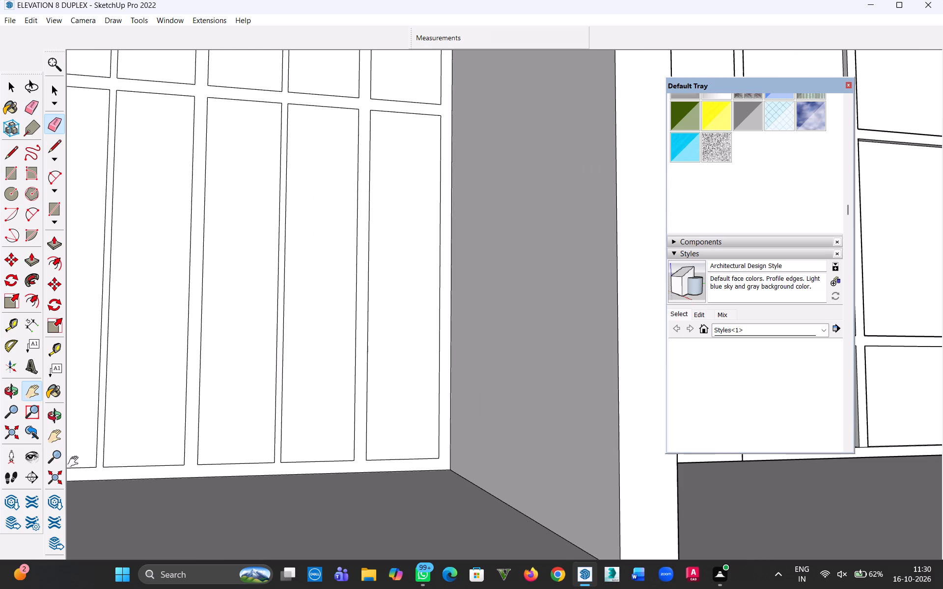
{"action": "left_click_drag", "start_coordinate": [78, 450], "coordinate": [375, 468]}
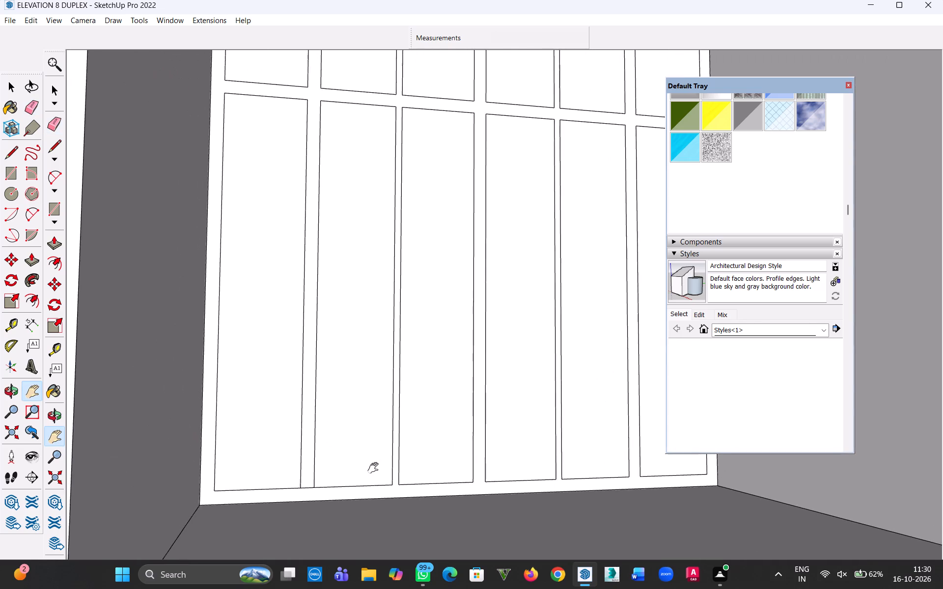
{"action": "left_click_drag", "start_coordinate": [375, 468], "coordinate": [377, 496]}
{"action": "key", "text": "Escape"}
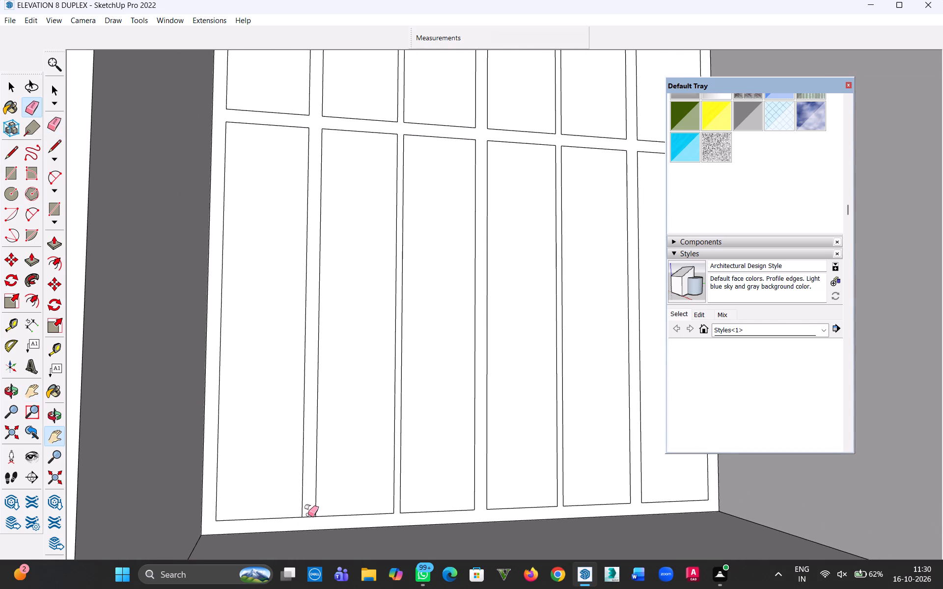
{"action": "left_click", "coordinate": [308, 514]}
{"action": "left_click", "coordinate": [307, 518]}
{"action": "left_click_drag", "start_coordinate": [307, 518], "coordinate": [307, 511]}
{"action": "key", "text": "Escape"}
{"action": "key", "text": "Escape"}
{"action": "key", "text": "Escape"}
{"action": "key", "text": "Escape"}
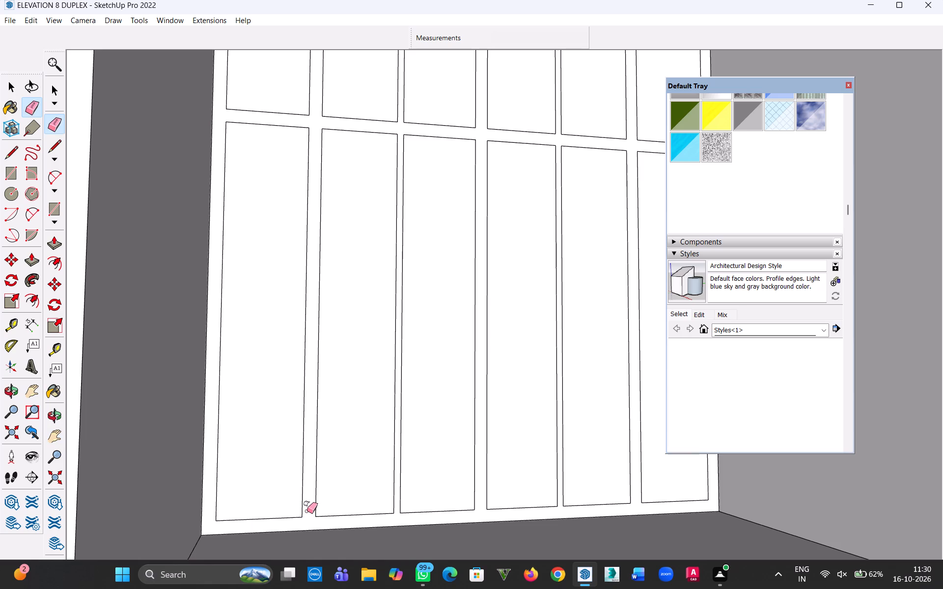
{"action": "key", "text": "Escape"}
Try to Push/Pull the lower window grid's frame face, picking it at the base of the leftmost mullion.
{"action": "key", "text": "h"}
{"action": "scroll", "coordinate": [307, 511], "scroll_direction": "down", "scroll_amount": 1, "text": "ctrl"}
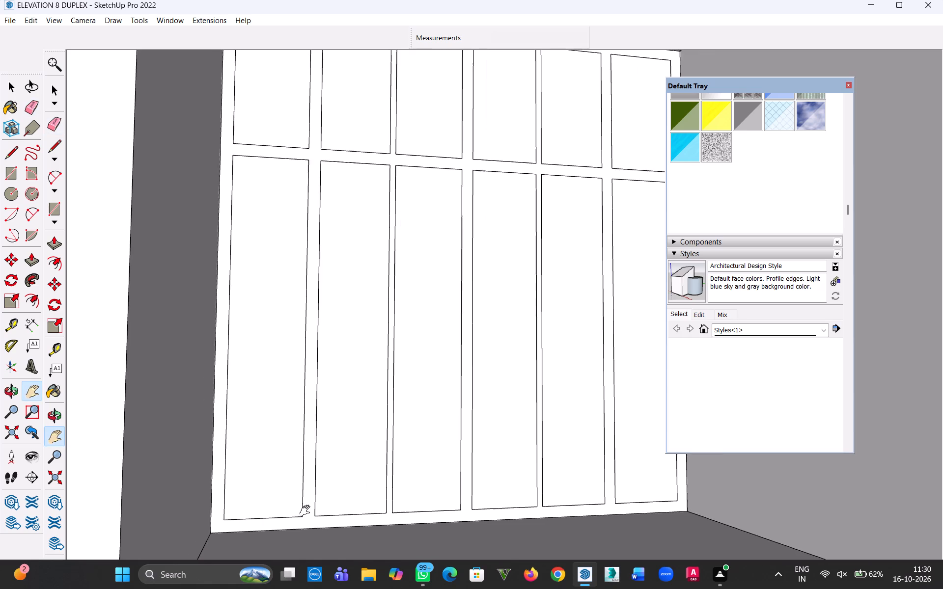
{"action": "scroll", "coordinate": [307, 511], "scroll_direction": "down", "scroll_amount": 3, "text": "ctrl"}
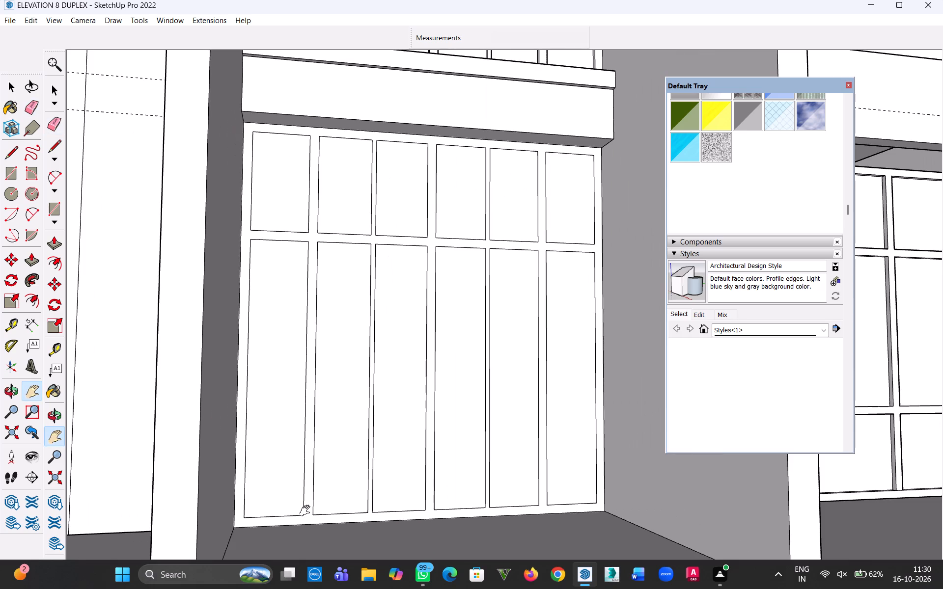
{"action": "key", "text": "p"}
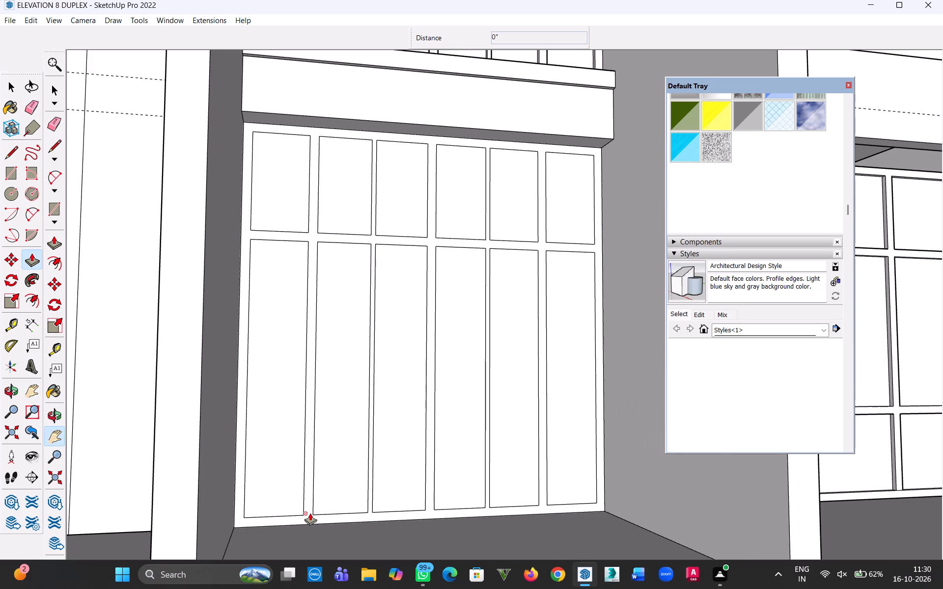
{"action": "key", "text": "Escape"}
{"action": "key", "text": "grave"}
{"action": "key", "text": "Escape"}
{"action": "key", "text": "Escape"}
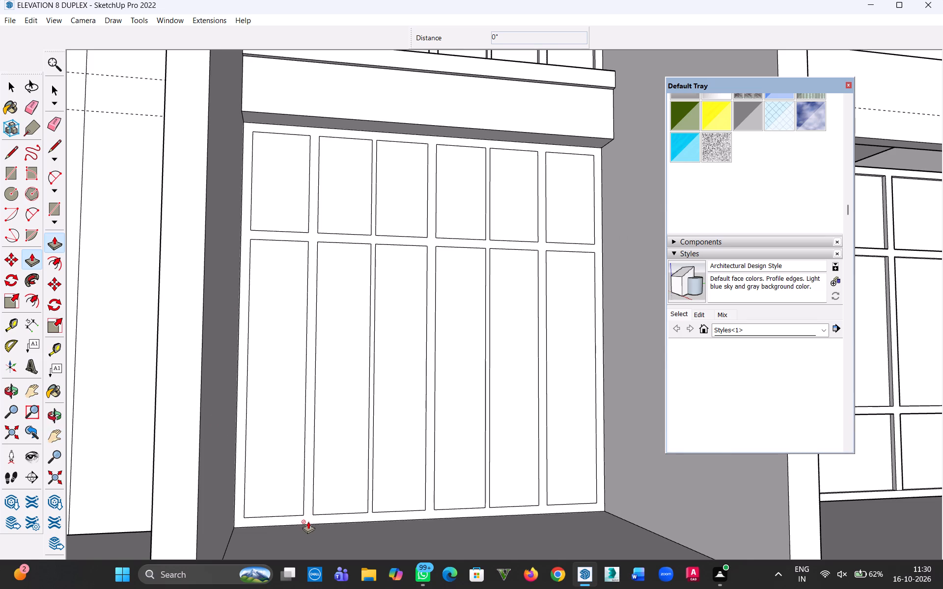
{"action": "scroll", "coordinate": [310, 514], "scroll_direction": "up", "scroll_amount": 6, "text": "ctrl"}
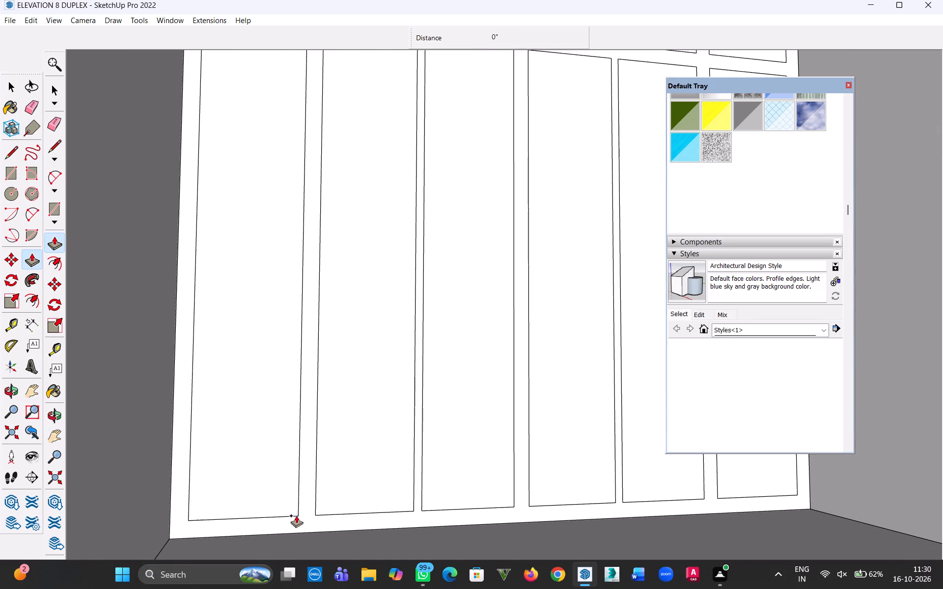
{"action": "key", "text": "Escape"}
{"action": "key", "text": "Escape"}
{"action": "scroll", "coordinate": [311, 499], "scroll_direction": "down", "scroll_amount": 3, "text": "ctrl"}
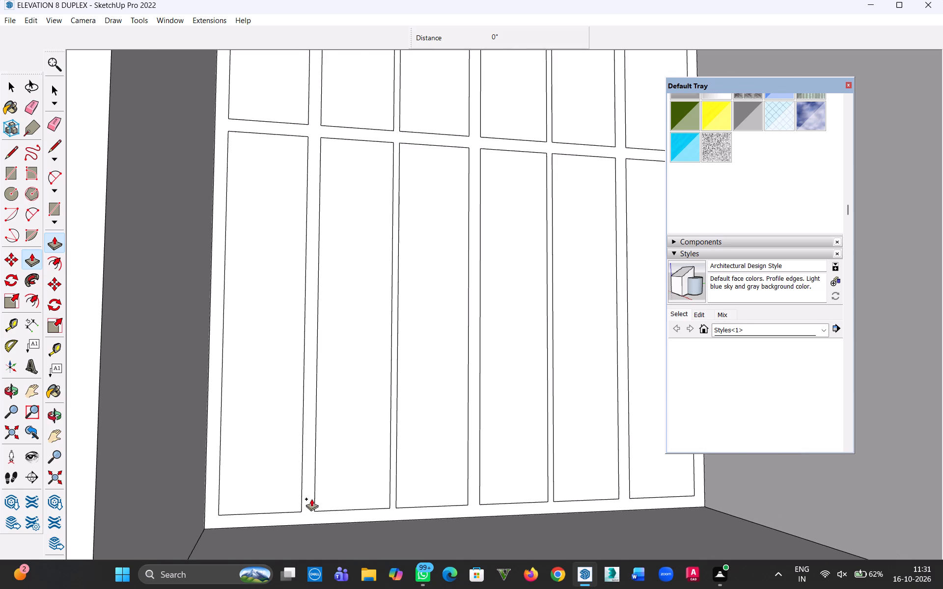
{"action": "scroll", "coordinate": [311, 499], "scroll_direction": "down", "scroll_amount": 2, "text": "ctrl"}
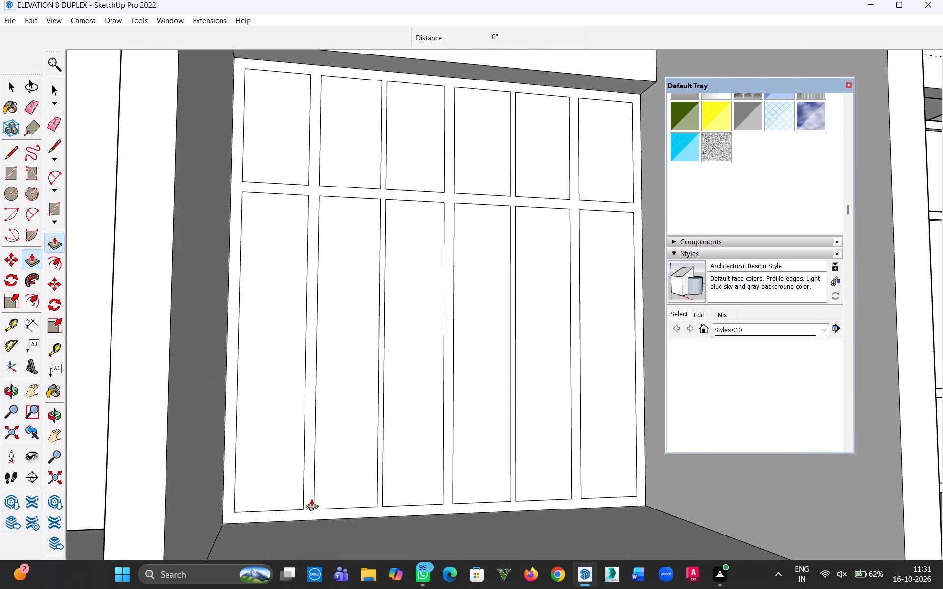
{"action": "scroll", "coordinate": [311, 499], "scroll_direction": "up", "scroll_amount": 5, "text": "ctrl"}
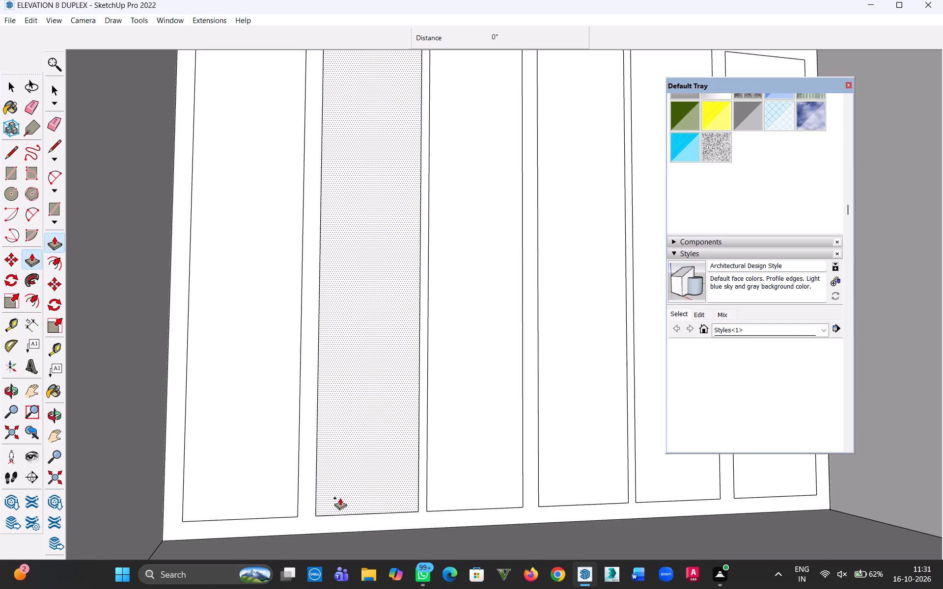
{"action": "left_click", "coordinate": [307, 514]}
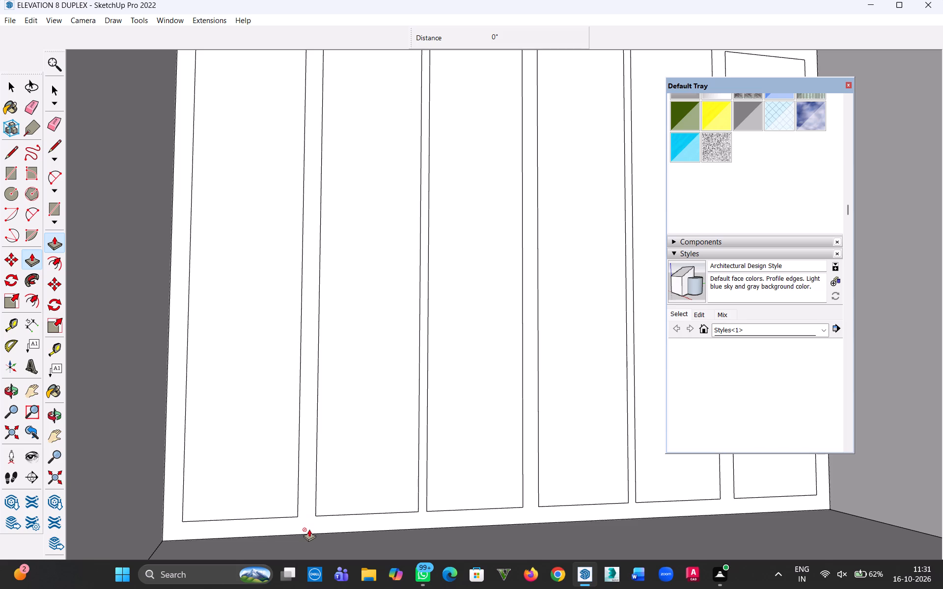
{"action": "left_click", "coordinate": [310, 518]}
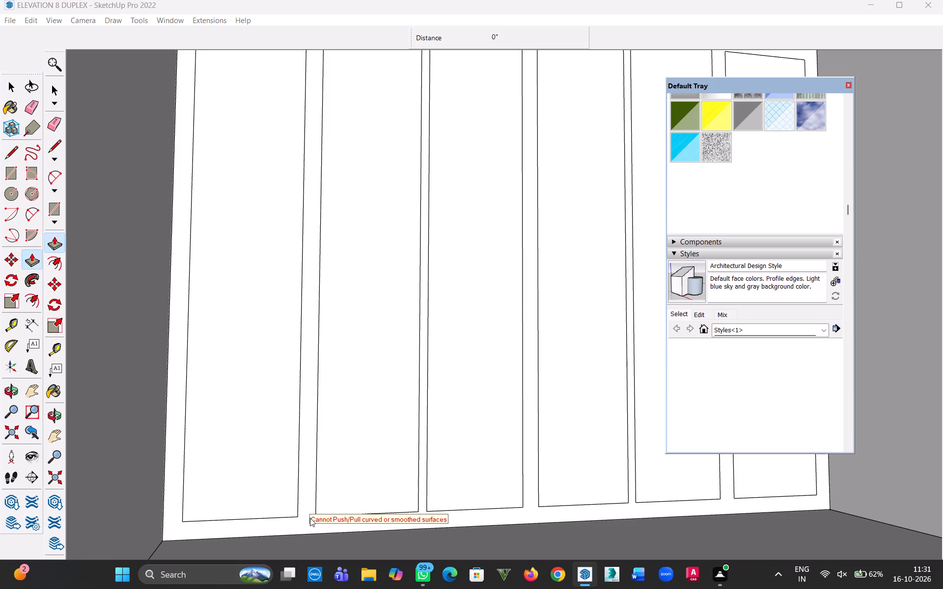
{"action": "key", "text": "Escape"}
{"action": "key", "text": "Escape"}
Examine the lower window grid's frame, its mullion bases and the surrounding recess.
{"action": "scroll", "coordinate": [455, 374], "scroll_direction": "down", "scroll_amount": 4, "text": "ctrl"}
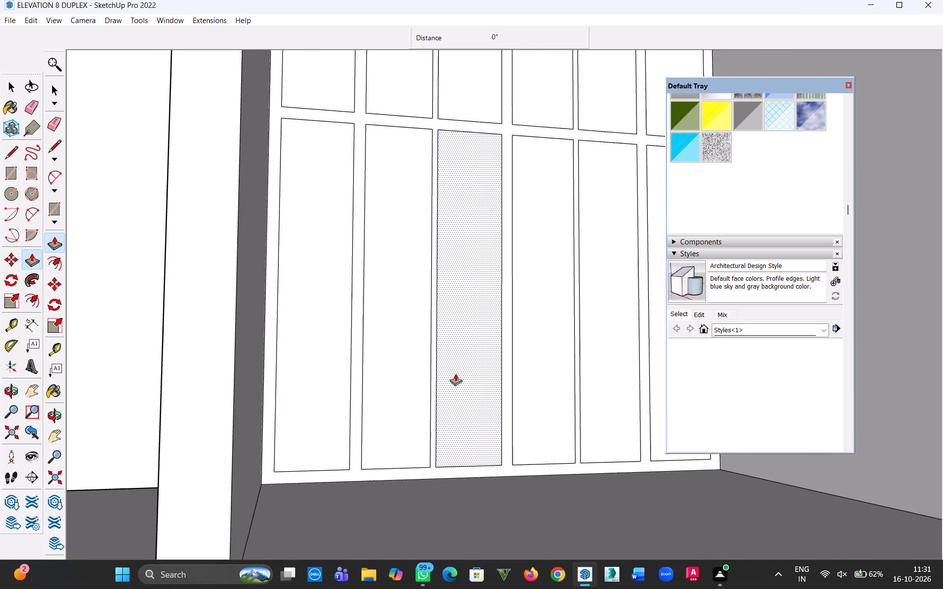
{"action": "scroll", "coordinate": [455, 374], "scroll_direction": "down", "scroll_amount": 3, "text": "ctrl"}
{"action": "scroll", "coordinate": [455, 374], "scroll_direction": "up", "scroll_amount": 6, "text": "ctrl"}
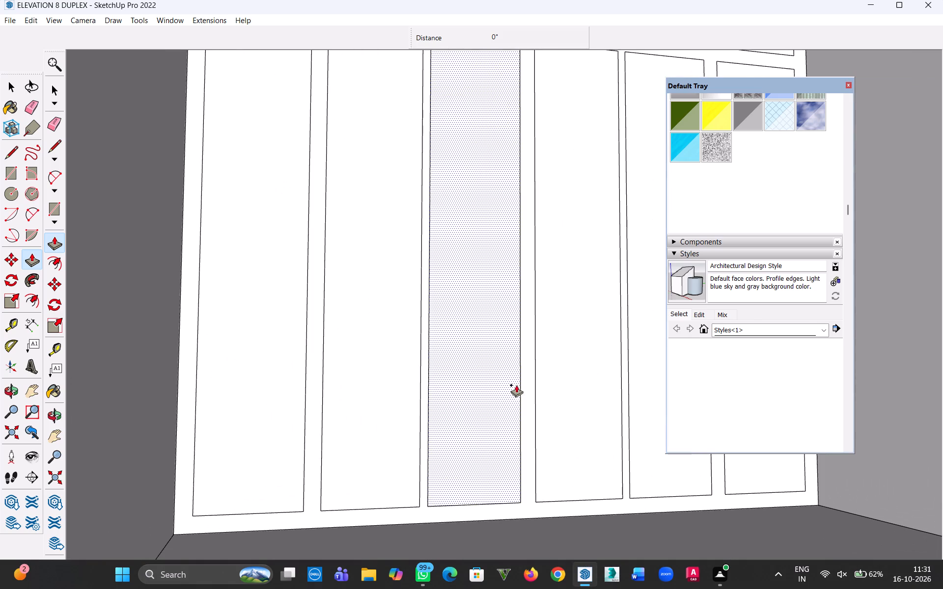
{"action": "scroll", "coordinate": [486, 236], "scroll_direction": "down", "scroll_amount": 5, "text": "ctrl"}
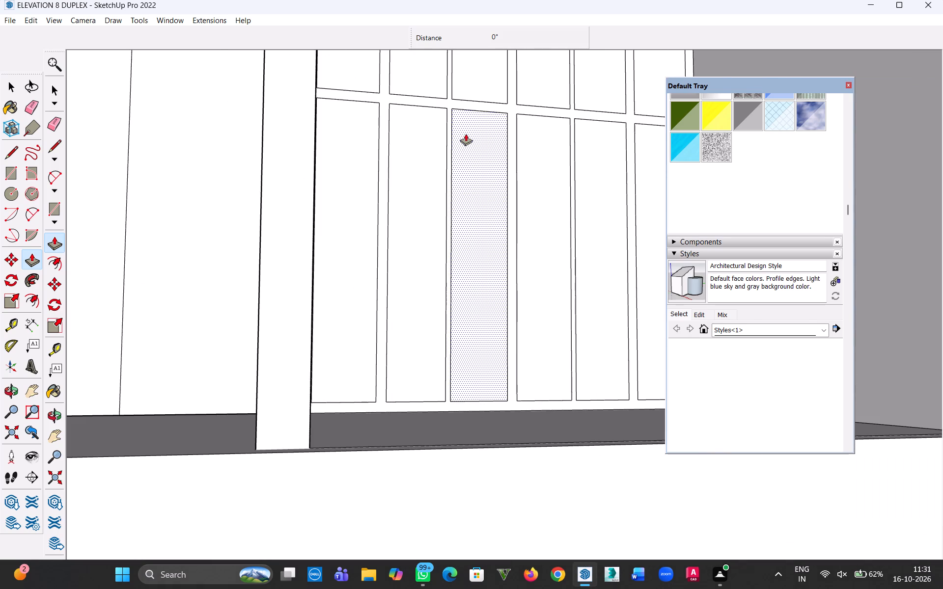
{"action": "scroll", "coordinate": [451, 100], "scroll_direction": "down", "scroll_amount": 4, "text": "ctrl"}
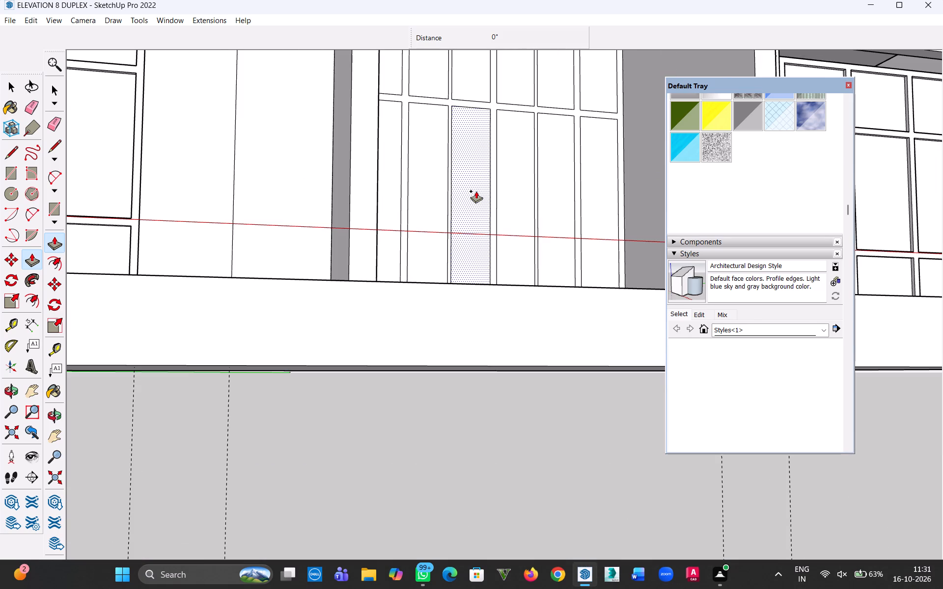
{"action": "key", "text": "h"}
{"action": "left_click_drag", "start_coordinate": [476, 191], "coordinate": [374, 354]}
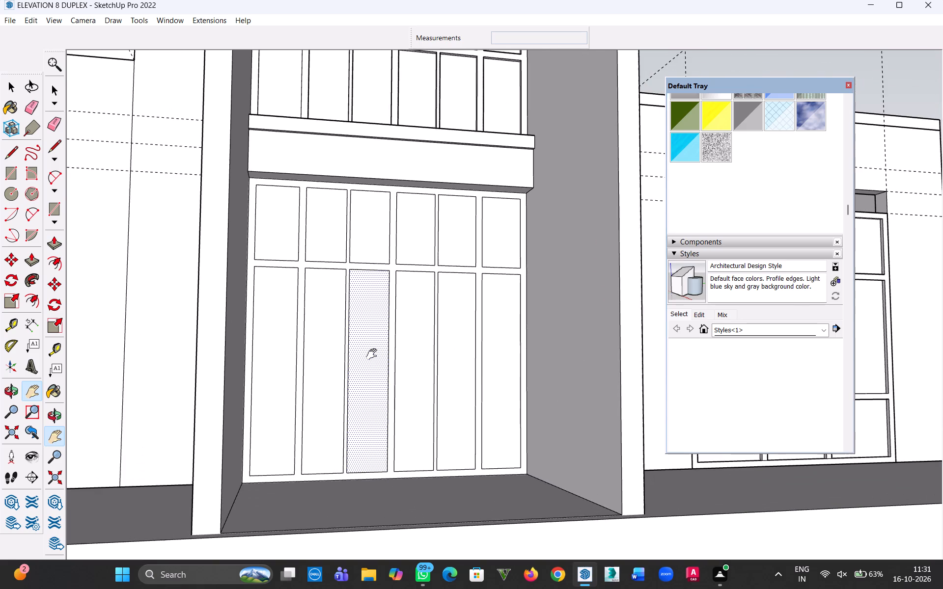
{"action": "scroll", "coordinate": [374, 354], "scroll_direction": "up", "scroll_amount": 1, "text": "ctrl"}
{"action": "left_click_drag", "start_coordinate": [374, 354], "coordinate": [340, 395]}
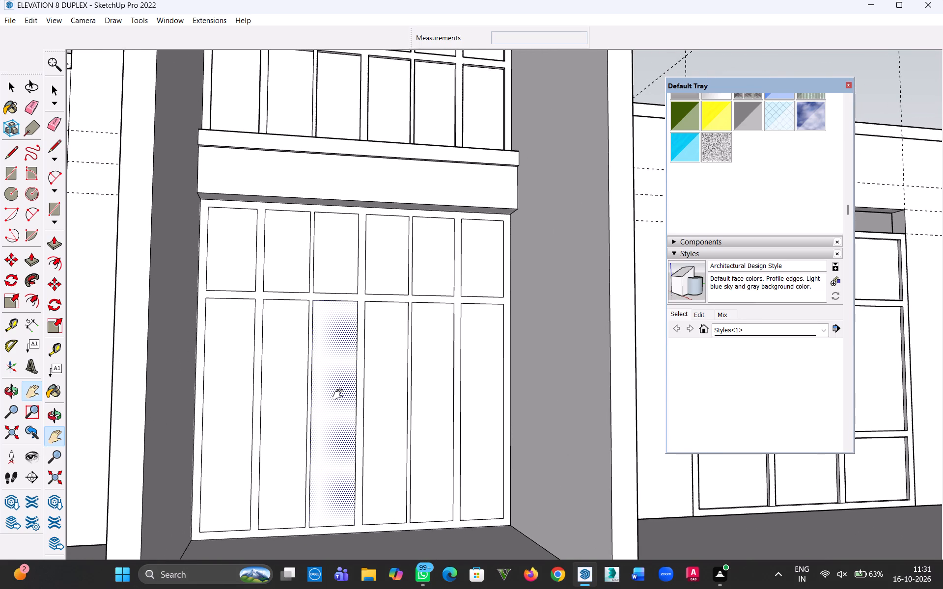
{"action": "left_click_drag", "start_coordinate": [326, 407], "coordinate": [363, 368]}
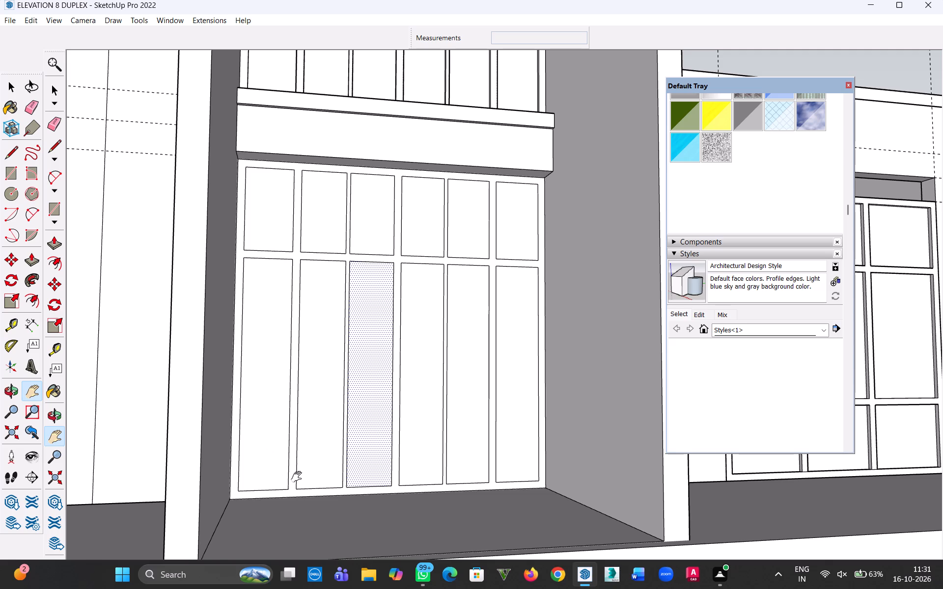
{"action": "key", "text": "Escape"}
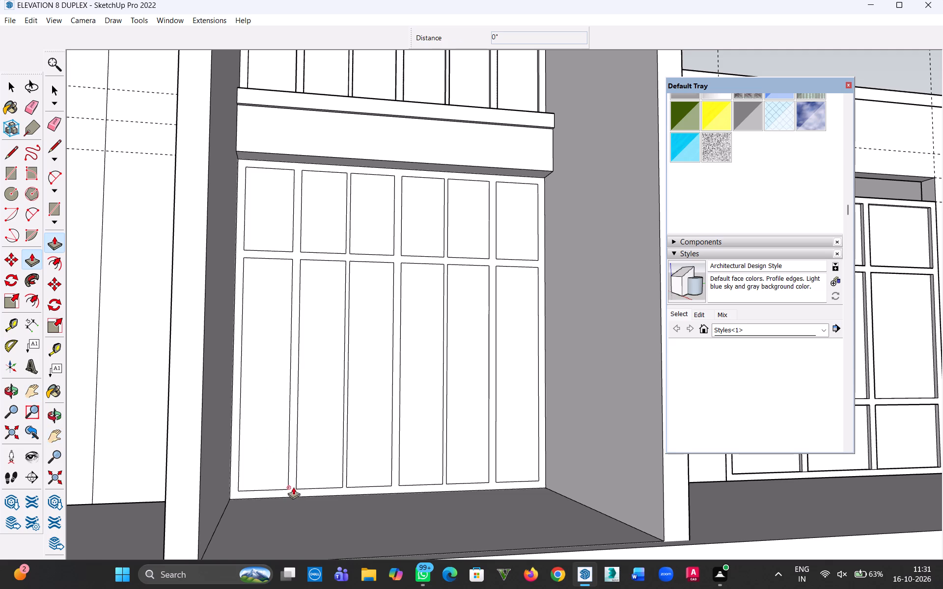
Undo the erasures of the short edges closing the mullion ends and transom ends against the lower window grid's outer frame.
{"action": "scroll", "coordinate": [288, 488], "scroll_direction": "up", "scroll_amount": 5, "text": "ctrl"}
{"action": "key", "text": "ctrl+z"}
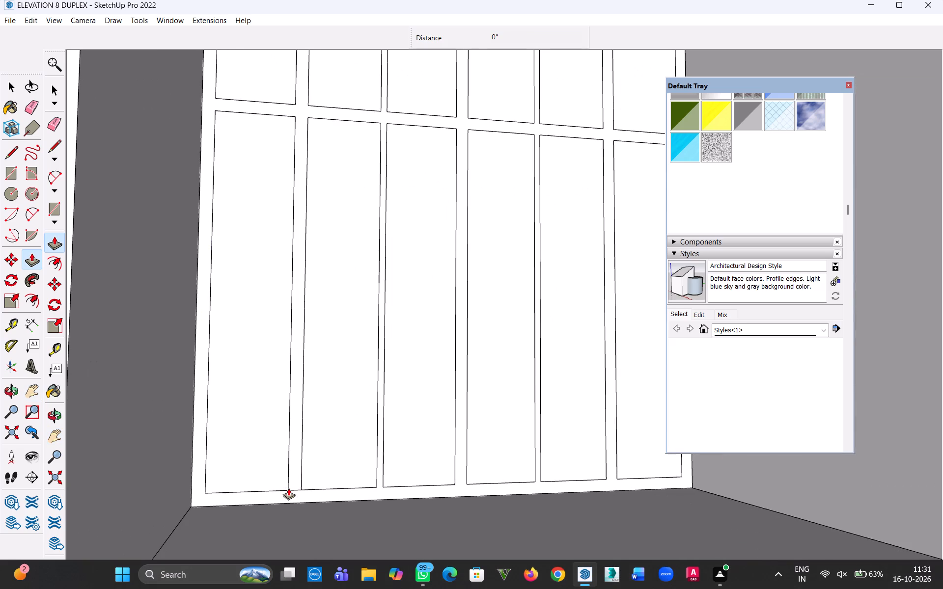
{"action": "key", "text": "ctrl+z"}
{"action": "key", "text": "ctrl+z"}
{"action": "key", "text": "ctrl+z"}
{"action": "key", "text": "ctrl+z"}
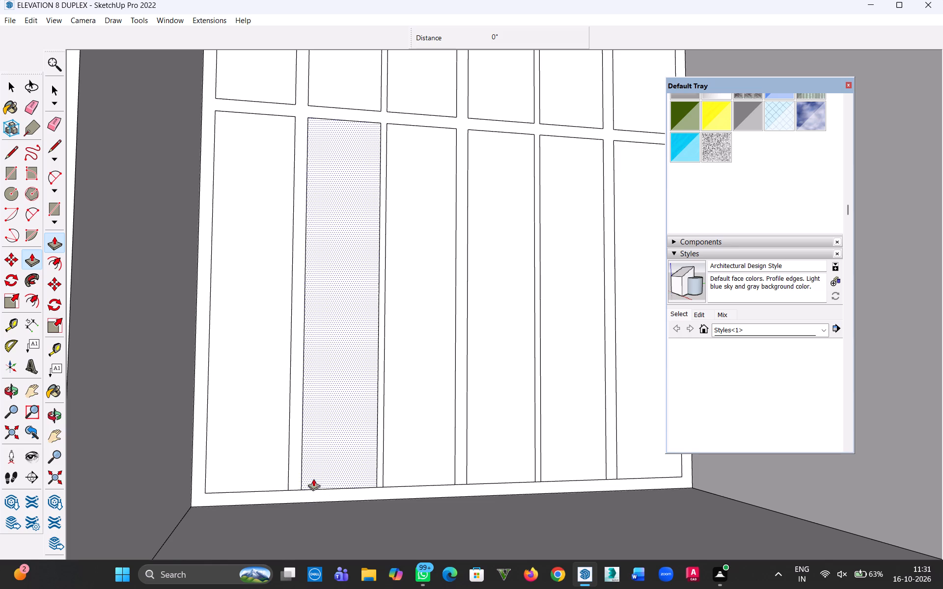
{"action": "key", "text": "ctrl+z"}
{"action": "key", "text": "ctrl+z"}
{"action": "key", "text": "ctrl+z"}
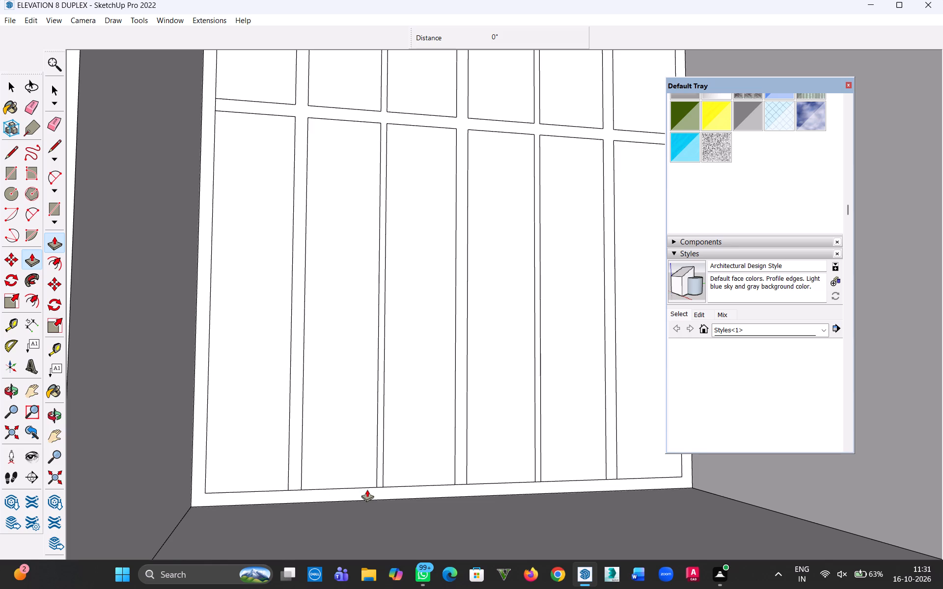
{"action": "key", "text": "ctrl+z"}
{"action": "scroll", "coordinate": [448, 466], "scroll_direction": "down", "scroll_amount": 4, "text": "ctrl"}
{"action": "key", "text": "ctrl+z"}
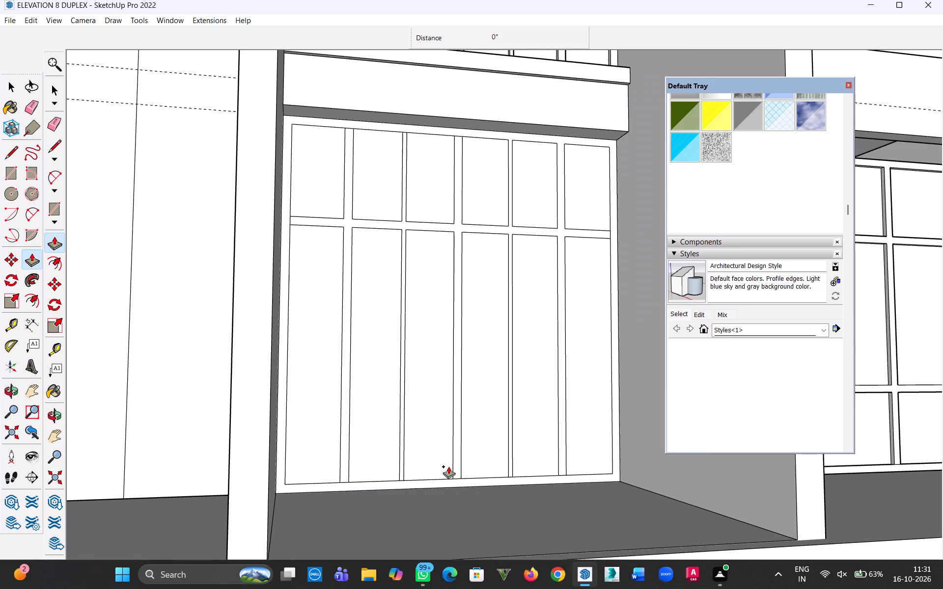
{"action": "key", "text": "ctrl+z"}
{"action": "key", "text": "ctrl+z"}
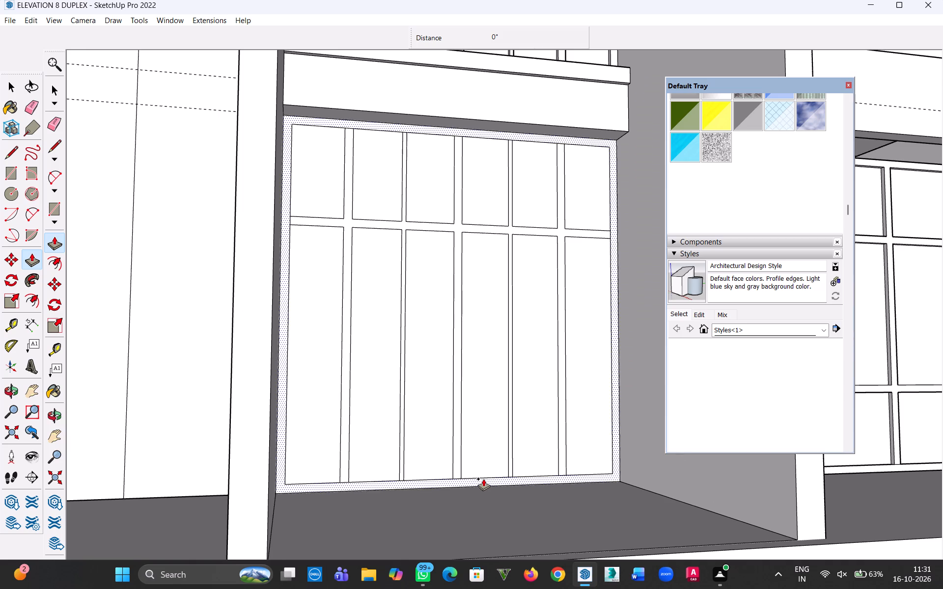
Erase the short edge closing the bottom of the middle mullion in the lower window grid.
{"action": "key", "text": "e"}
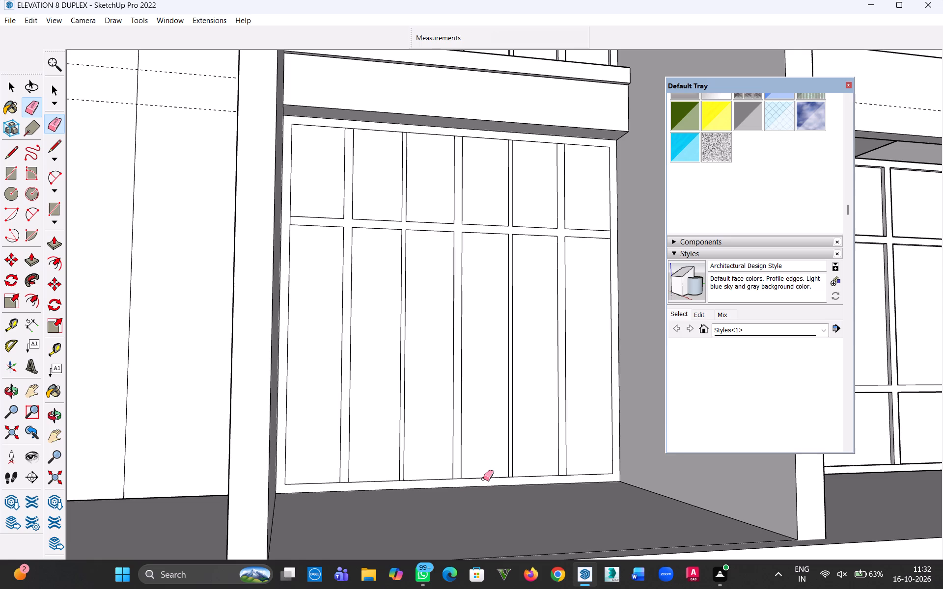
{"action": "left_click", "coordinate": [455, 480]}
Push/Pull the lower window grid's merged frame and mullion face outward by 2".
{"action": "key", "text": "p"}
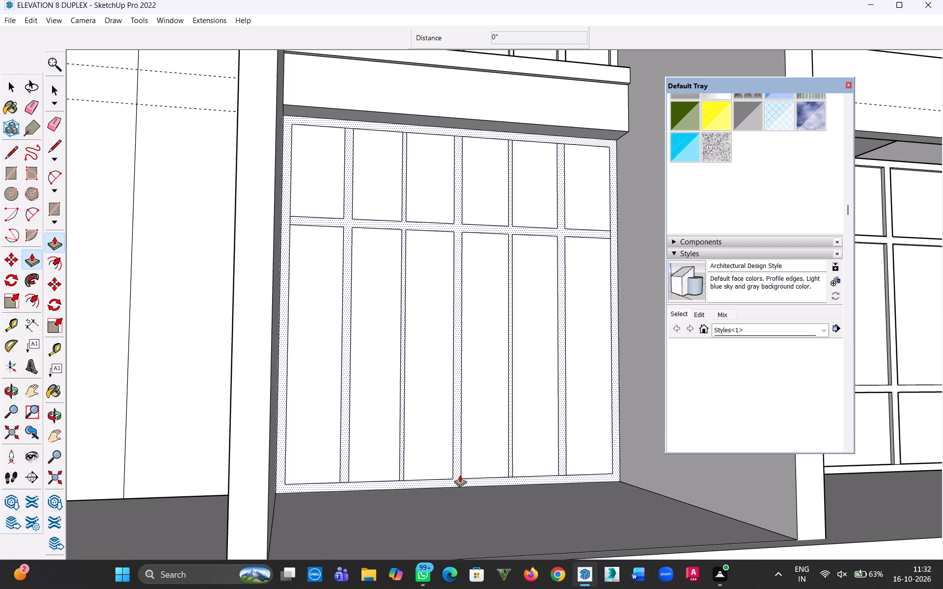
{"action": "left_click", "coordinate": [456, 477]}
{"action": "type", "text": "2\""}
{"action": "key", "text": "Return"}
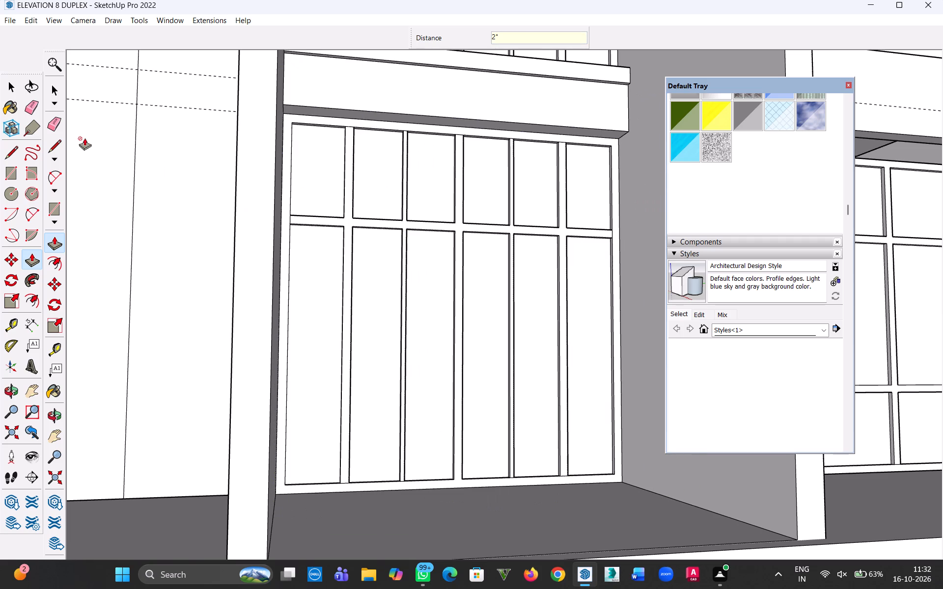
{"action": "left_click", "coordinate": [10, 83]}
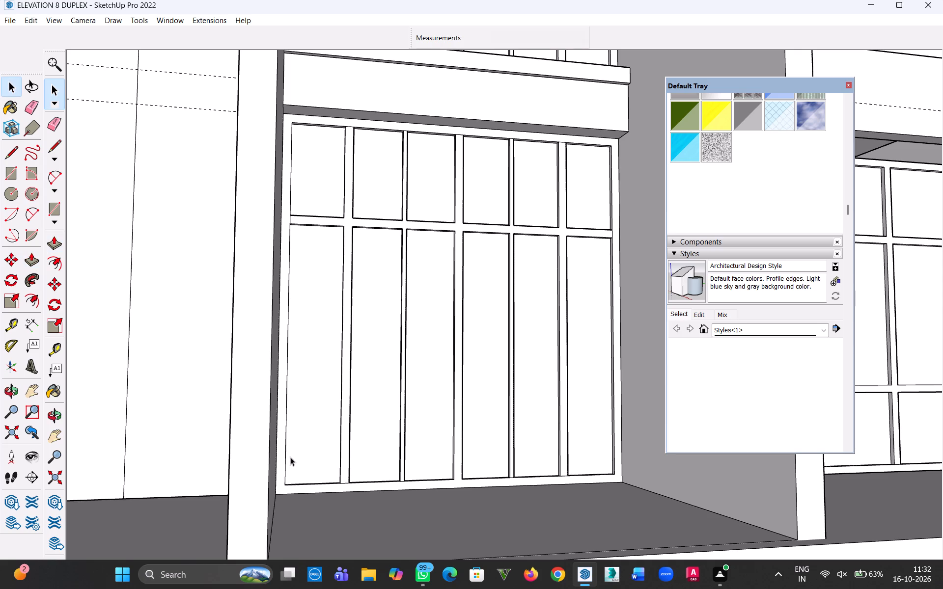
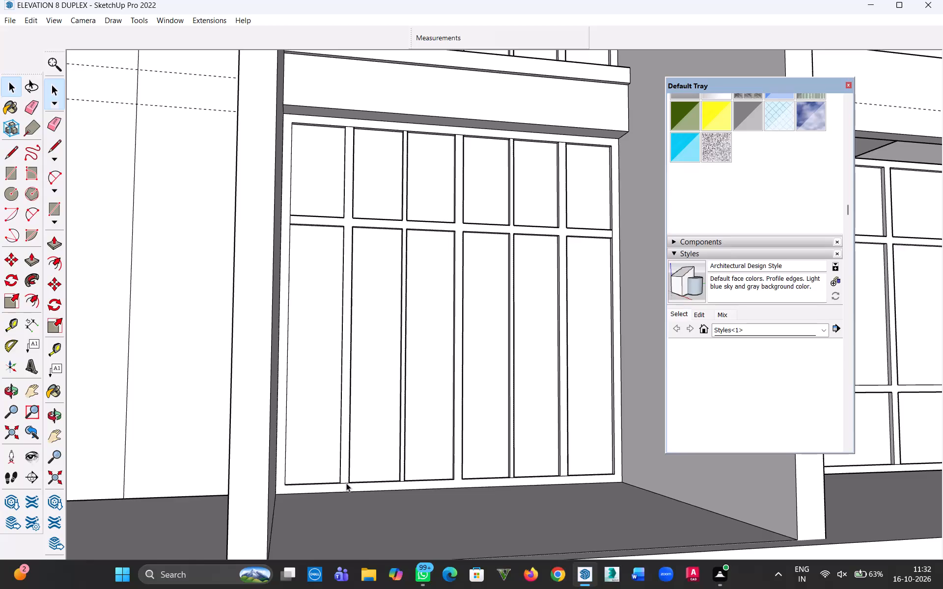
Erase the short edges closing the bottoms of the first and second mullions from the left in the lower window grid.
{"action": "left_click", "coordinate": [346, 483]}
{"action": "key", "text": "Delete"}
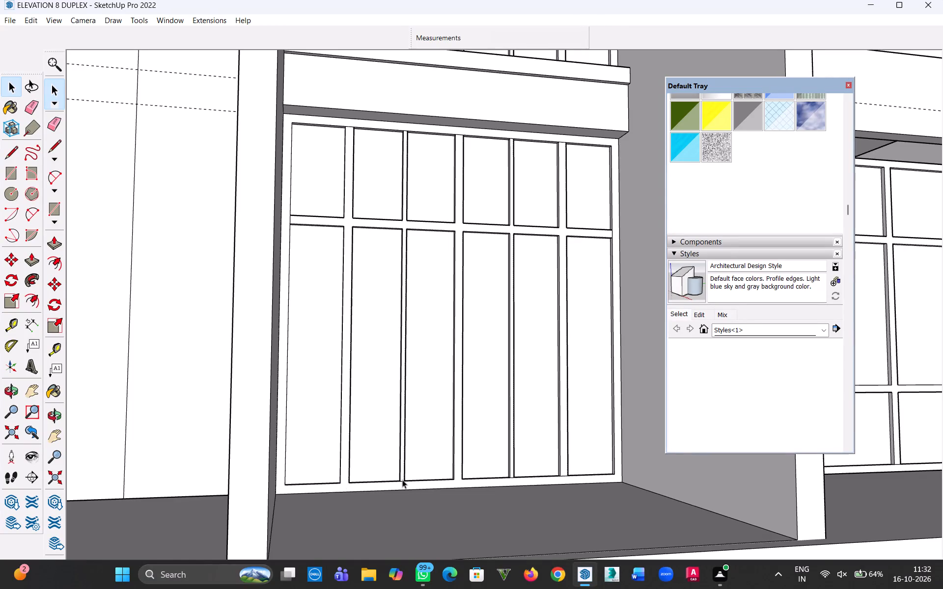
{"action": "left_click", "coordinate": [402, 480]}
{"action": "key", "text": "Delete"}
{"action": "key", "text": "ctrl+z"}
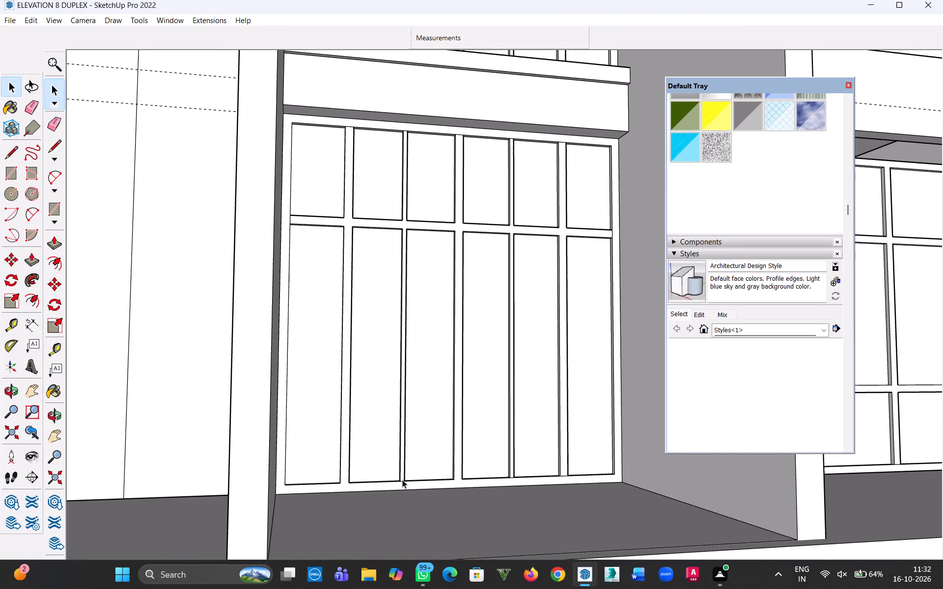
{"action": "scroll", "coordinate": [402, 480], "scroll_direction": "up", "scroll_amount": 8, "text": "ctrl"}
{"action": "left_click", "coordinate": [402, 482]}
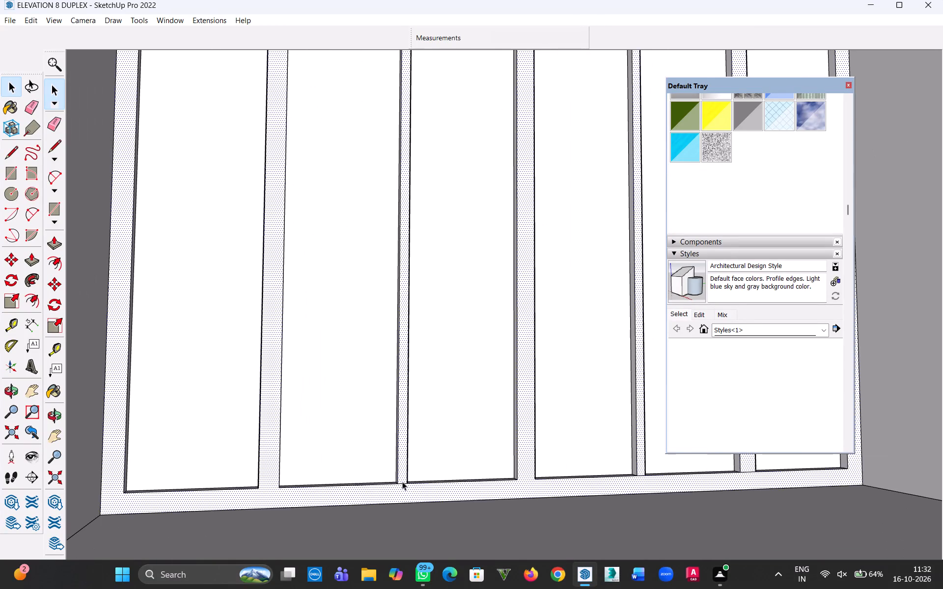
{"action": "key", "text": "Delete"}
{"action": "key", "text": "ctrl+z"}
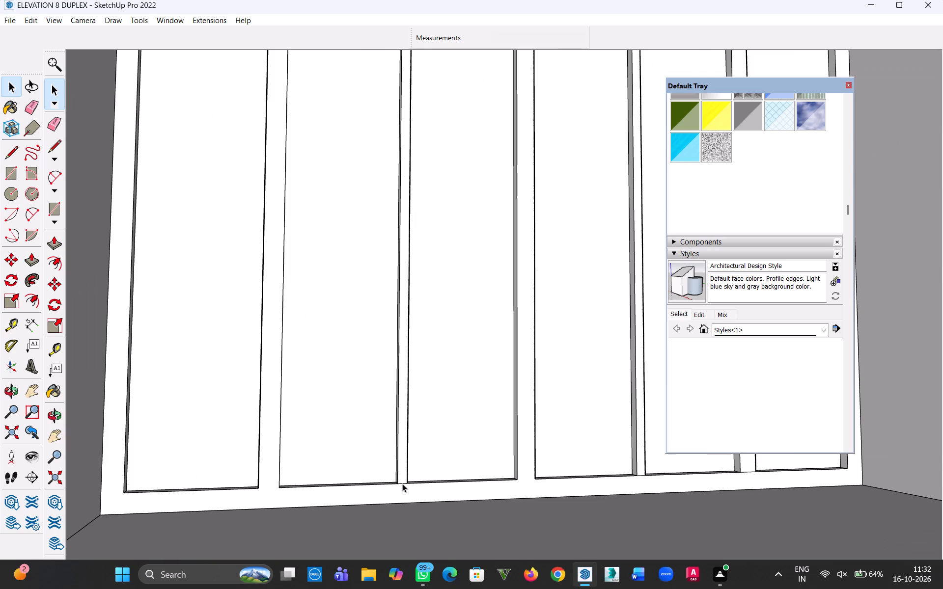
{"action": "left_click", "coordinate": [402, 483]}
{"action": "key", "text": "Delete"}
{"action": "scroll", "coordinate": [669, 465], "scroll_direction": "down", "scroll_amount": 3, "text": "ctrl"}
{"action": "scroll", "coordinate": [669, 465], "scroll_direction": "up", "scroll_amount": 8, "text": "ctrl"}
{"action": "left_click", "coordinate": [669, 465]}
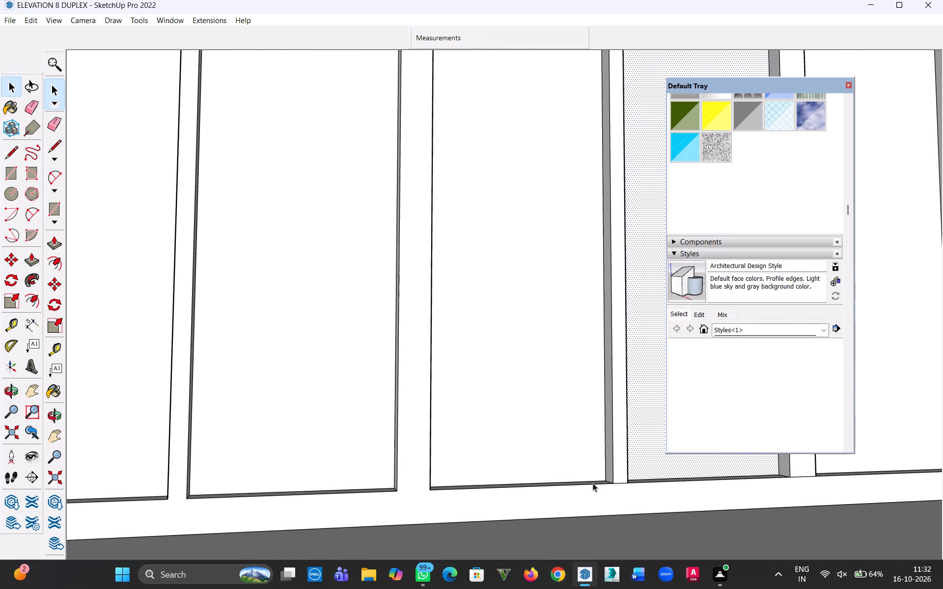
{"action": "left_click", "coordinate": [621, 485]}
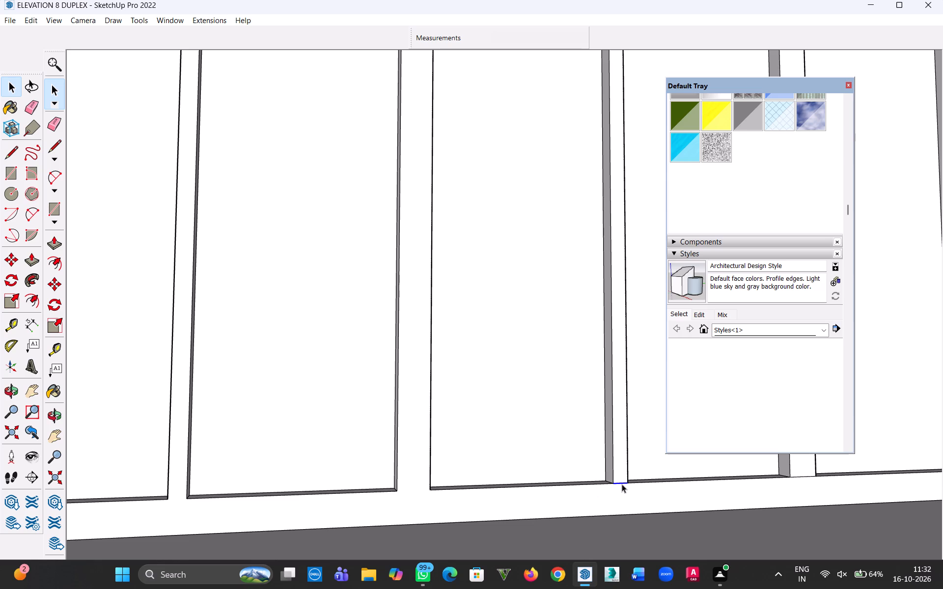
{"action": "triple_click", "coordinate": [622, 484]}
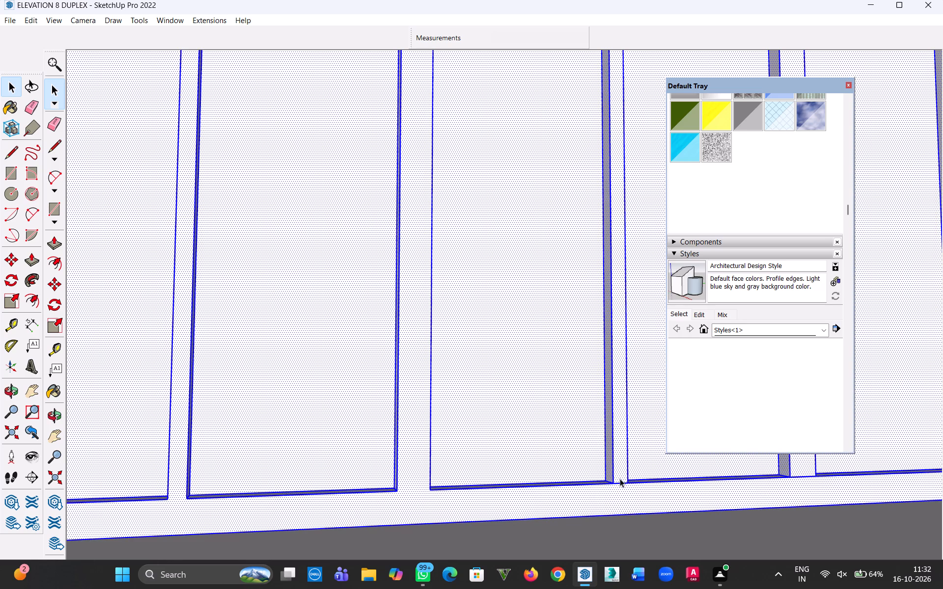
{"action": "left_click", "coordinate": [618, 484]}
Undo the two mullion-base edge erasures and the 2" frame Push/Pull, keeping the middle mullion's bottom edge erased.
{"action": "key", "text": "ctrl+z"}
{"action": "key", "text": "ctrl+z"}
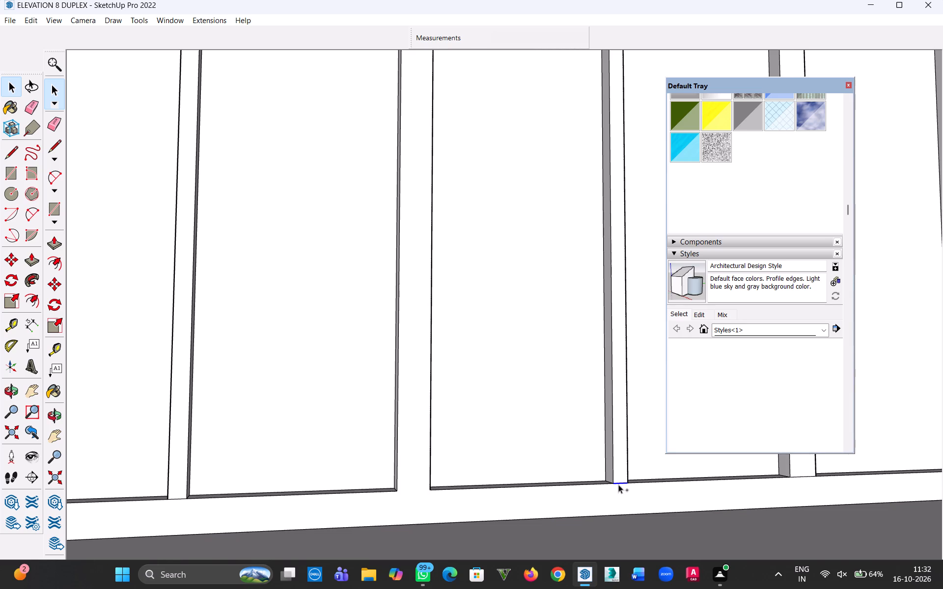
{"action": "key", "text": "ctrl+z"}
{"action": "key", "text": "ctrl+z"}
{"action": "key", "text": "ctrl+y"}
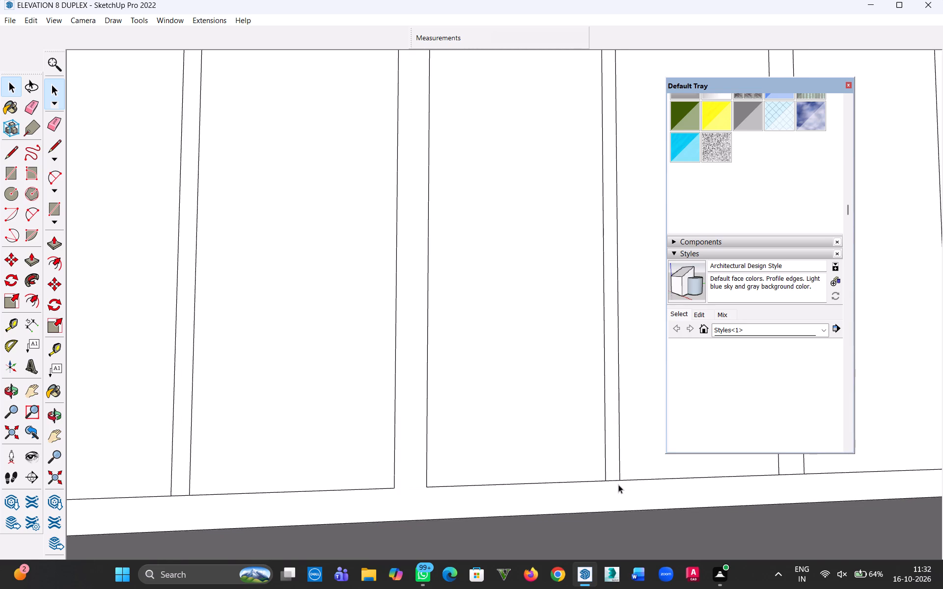
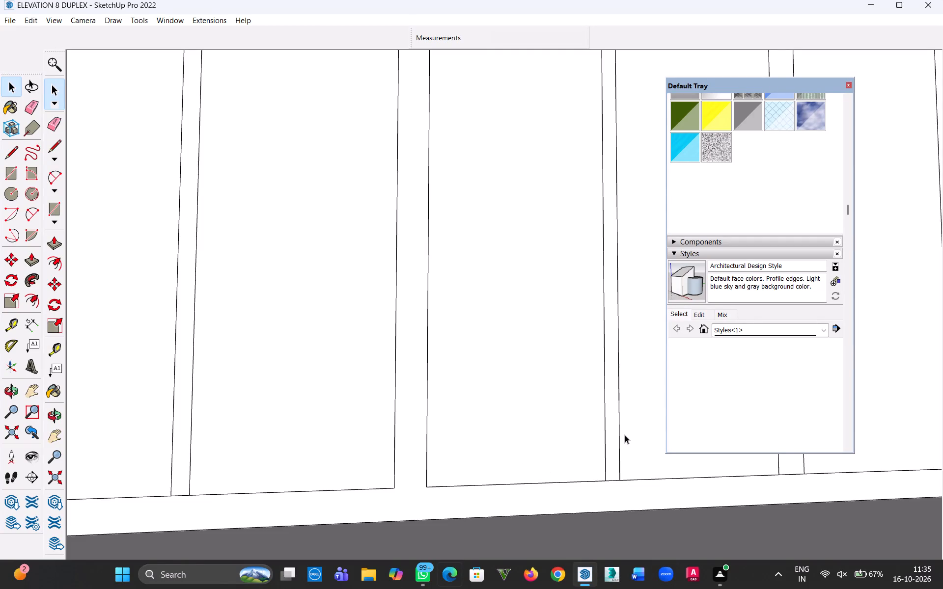
Select the edges and faces around the base of the narrow mullion just right of the middle mullion in the lower window grid.
{"action": "left_click_drag", "start_coordinate": [625, 435], "coordinate": [523, 502]}
{"action": "key", "text": "grave"}
{"action": "key", "text": "Escape"}
{"action": "key", "text": "Escape"}
Save the duplex elevation model.
{"action": "key", "text": "ctrl+s"}
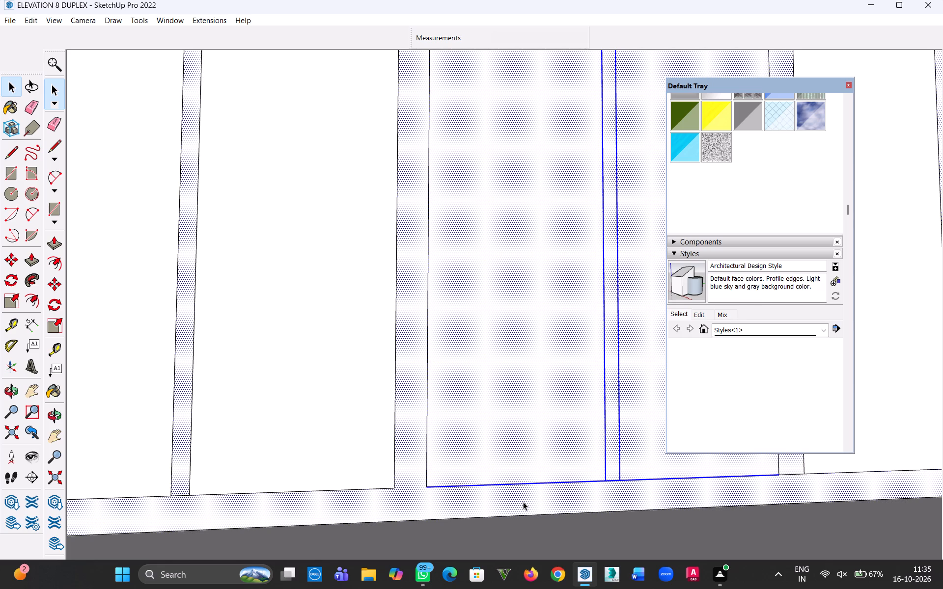
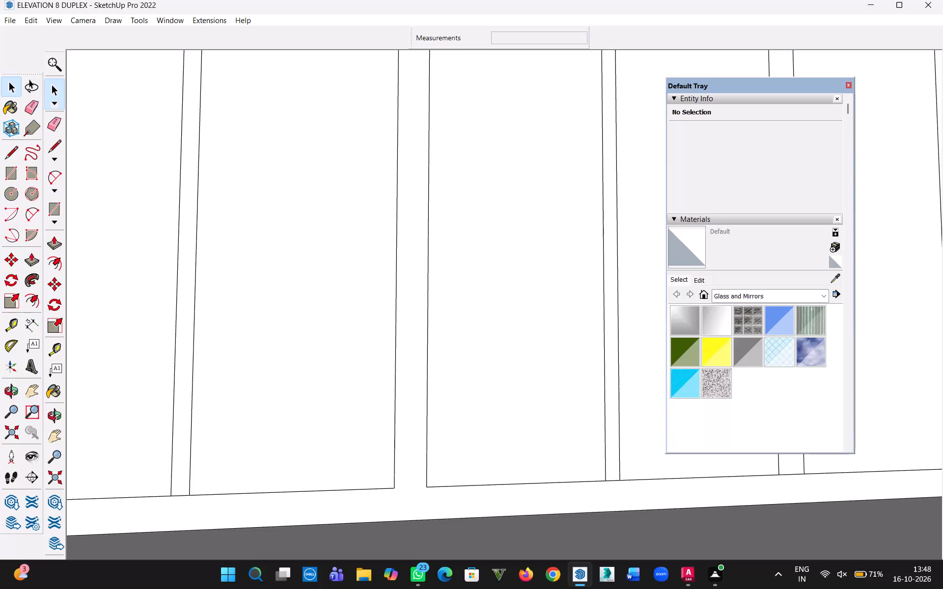
Review the whole duplex front elevation, from the lower window grid to the central arched bay and both side wings.
{"action": "scroll", "coordinate": [167, 373], "scroll_direction": "down", "scroll_amount": 12, "text": "ctrl"}
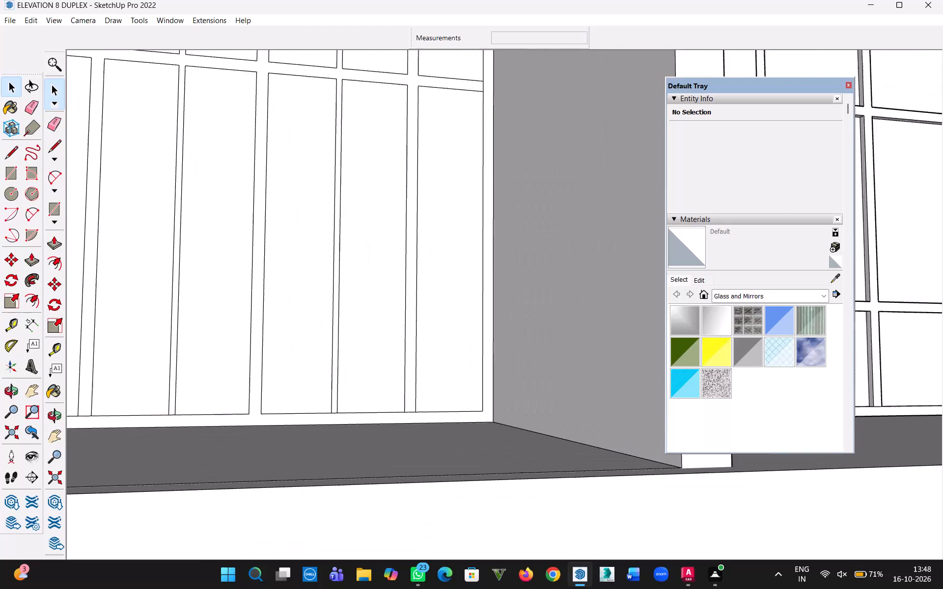
{"action": "scroll", "coordinate": [167, 373], "scroll_direction": "down", "scroll_amount": 4, "text": "ctrl"}
{"action": "scroll", "coordinate": [114, 341], "scroll_direction": "down", "scroll_amount": 3, "text": "ctrl"}
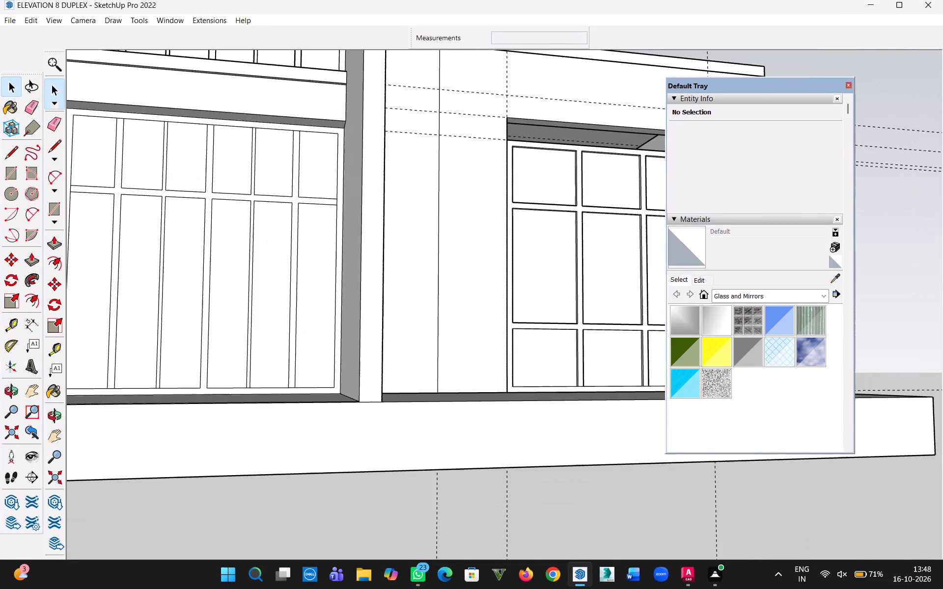
{"action": "scroll", "coordinate": [114, 341], "scroll_direction": "down", "scroll_amount": 8, "text": "ctrl"}
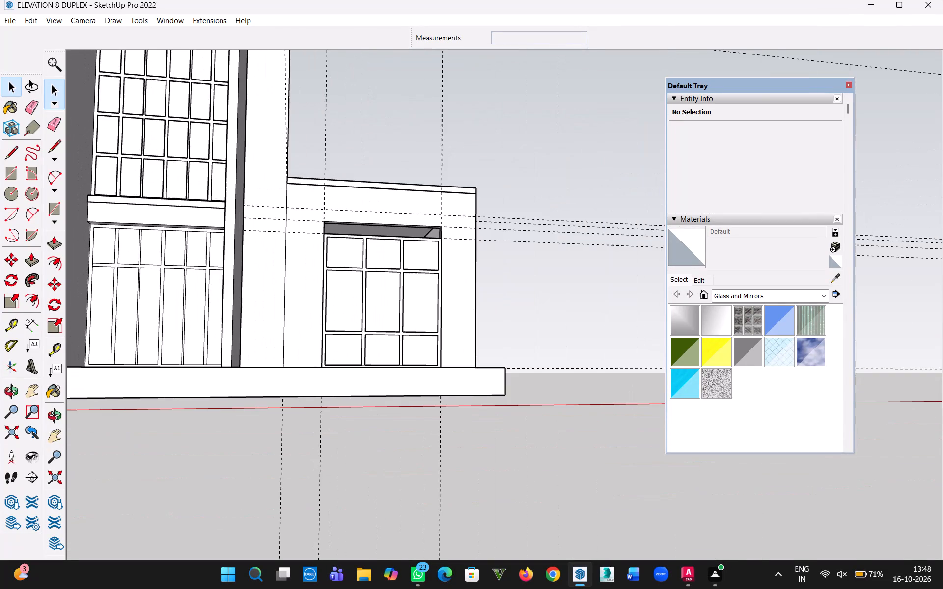
{"action": "scroll", "coordinate": [114, 341], "scroll_direction": "down", "scroll_amount": 4, "text": "ctrl"}
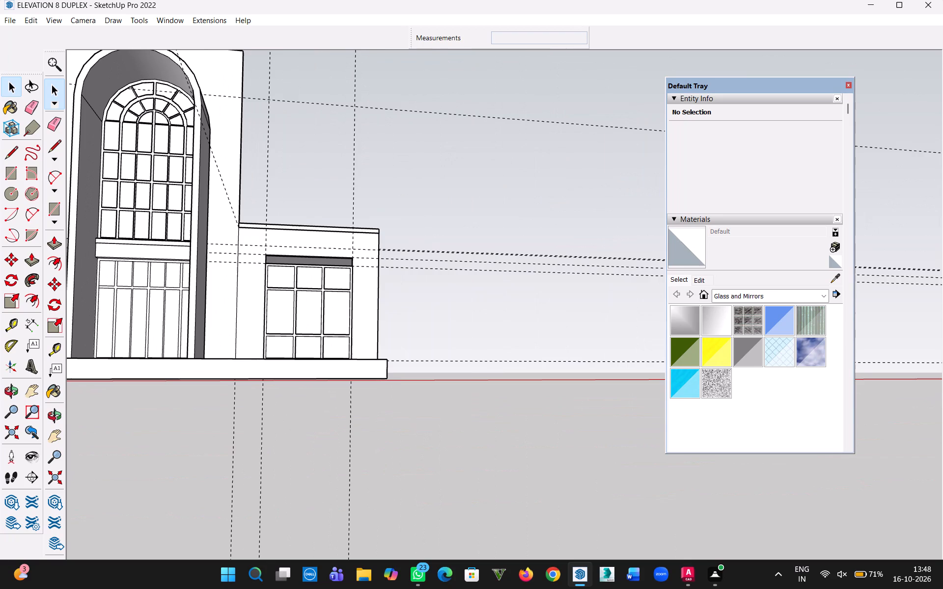
{"action": "key", "text": "h"}
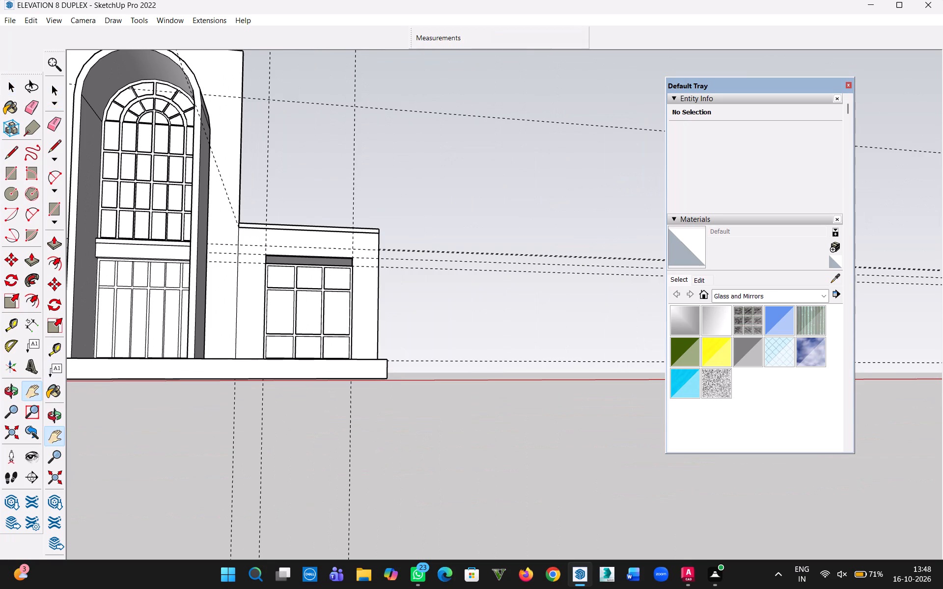
{"action": "left_click_drag", "start_coordinate": [112, 328], "coordinate": [351, 418]}
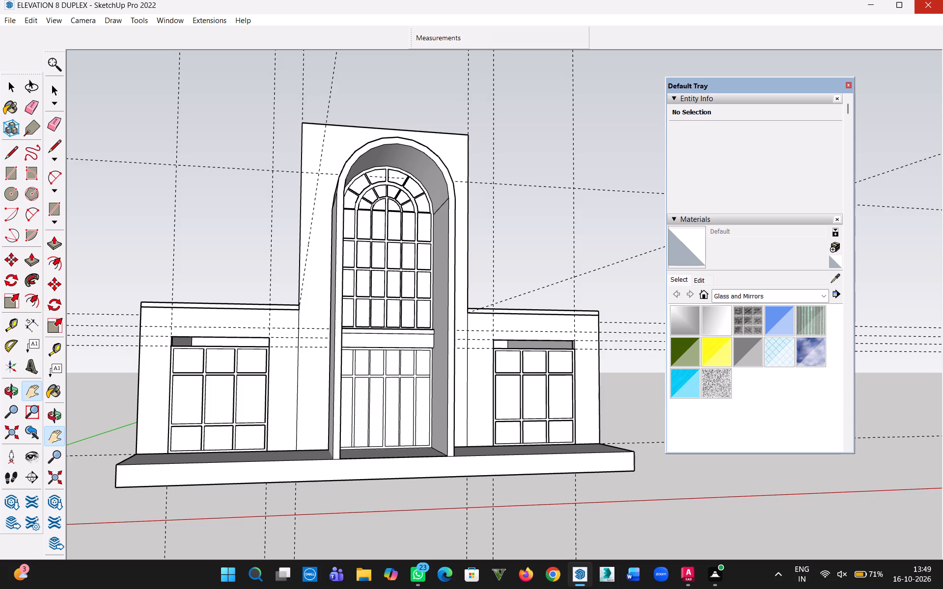
{"action": "key", "text": "F12"}
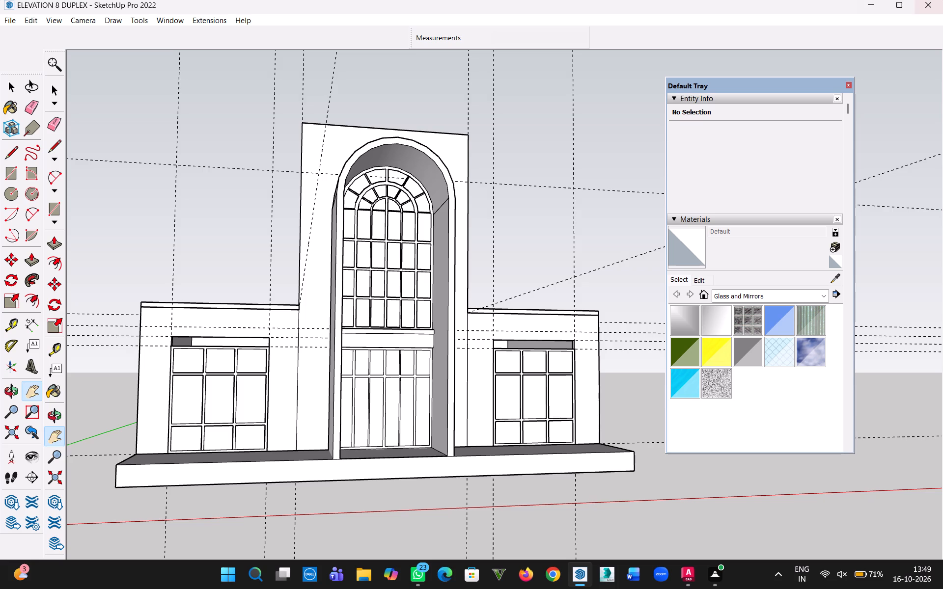
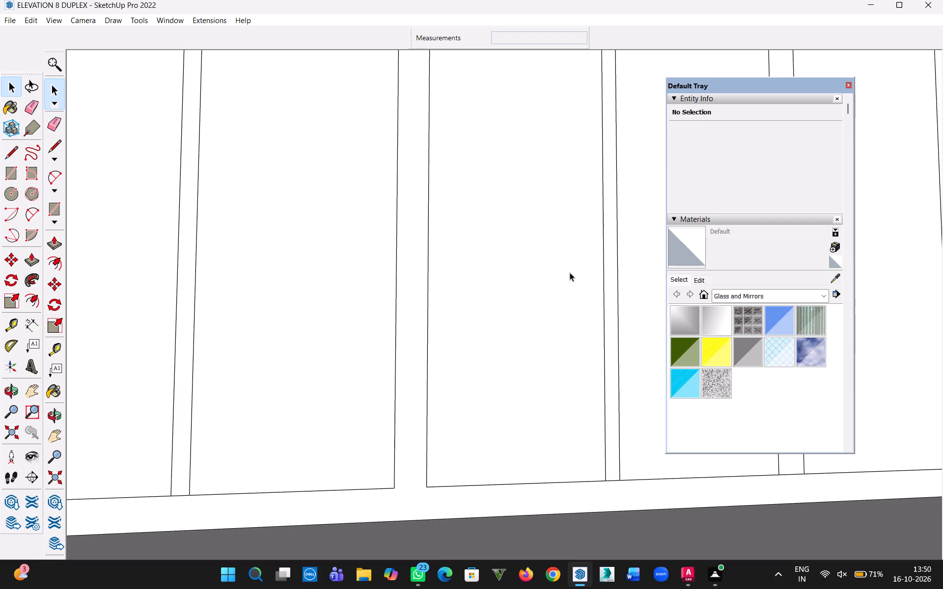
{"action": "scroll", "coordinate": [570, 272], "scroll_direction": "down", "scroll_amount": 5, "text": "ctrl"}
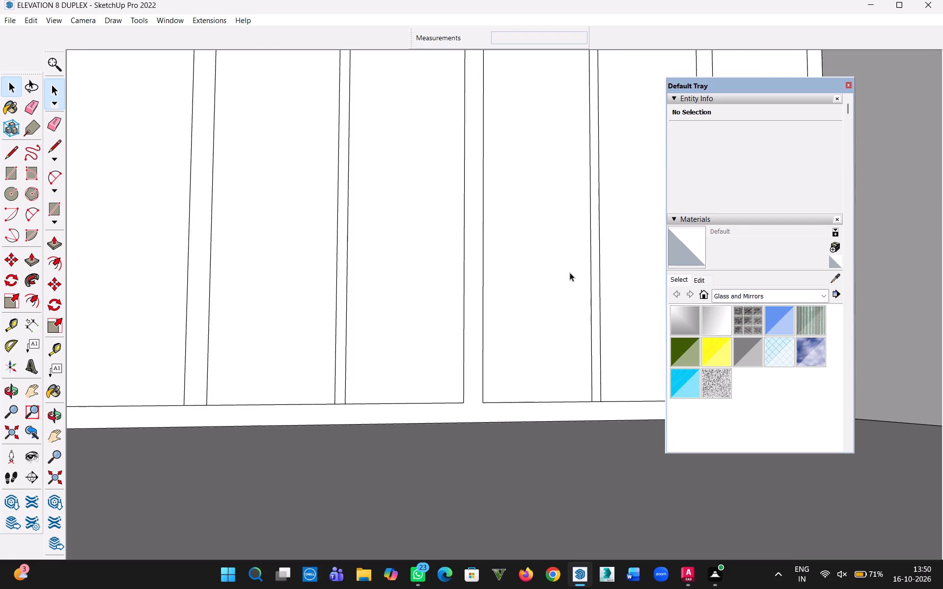
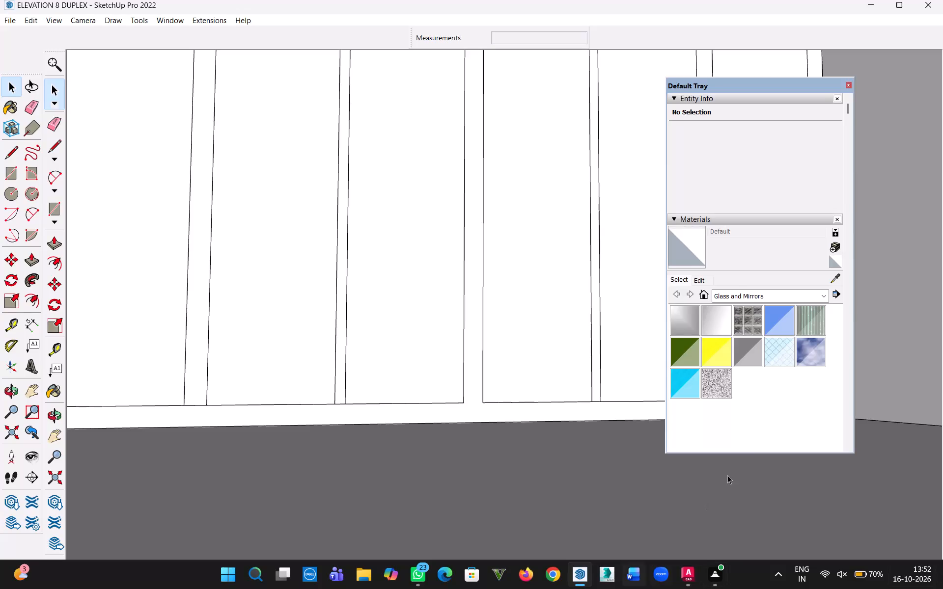
Examine the lower window grid where the mullions meet the bottom frame, checking the frame face and the adjacent pane face.
{"action": "scroll", "coordinate": [740, 440], "scroll_direction": "down", "scroll_amount": 2}
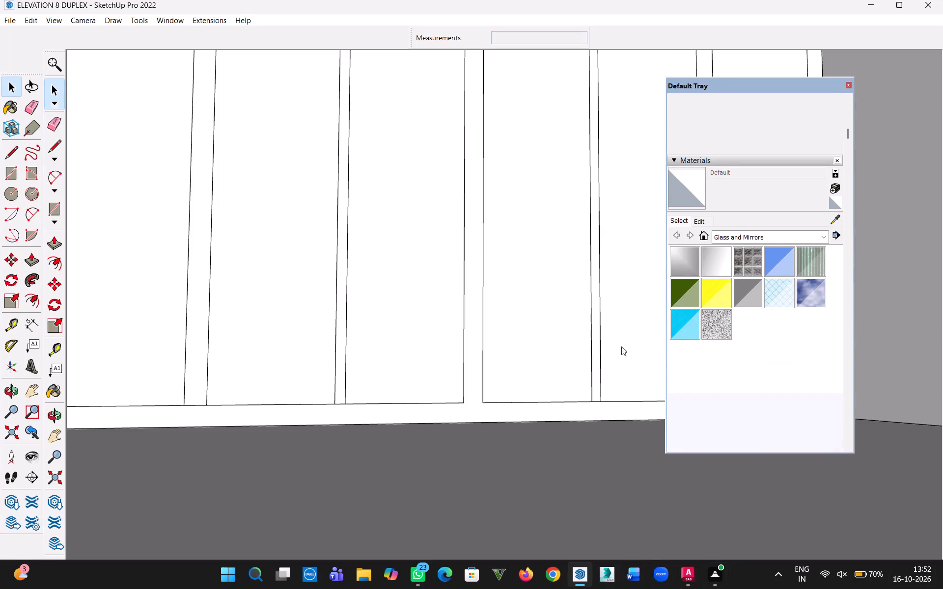
{"action": "scroll", "coordinate": [616, 343], "scroll_direction": "up", "scroll_amount": 1}
{"action": "scroll", "coordinate": [529, 294], "scroll_direction": "down", "scroll_amount": 2}
{"action": "scroll", "coordinate": [747, 295], "scroll_direction": "up", "scroll_amount": 2}
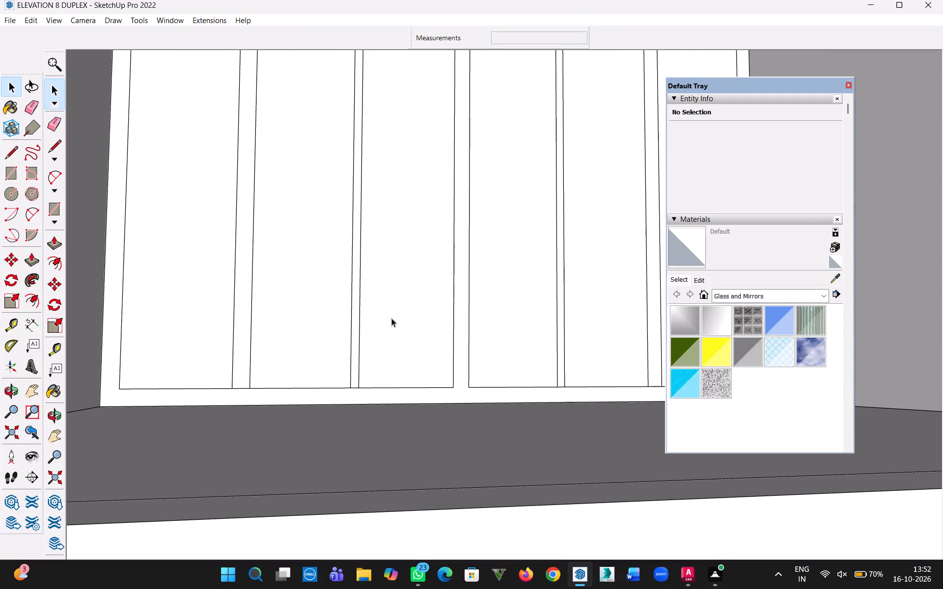
{"action": "scroll", "coordinate": [336, 310], "scroll_direction": "down", "scroll_amount": 1}
{"action": "scroll", "coordinate": [341, 311], "scroll_direction": "up", "scroll_amount": 2}
{"action": "key", "text": "e"}
{"action": "scroll", "coordinate": [350, 405], "scroll_direction": "down", "scroll_amount": 1}
{"action": "scroll", "coordinate": [350, 405], "scroll_direction": "up", "scroll_amount": 1}
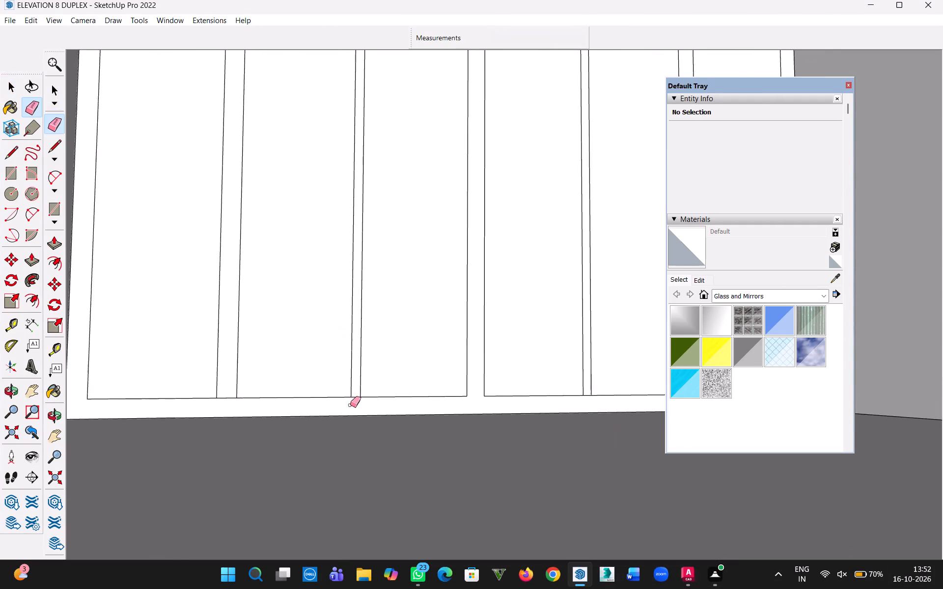
{"action": "scroll", "coordinate": [350, 405], "scroll_direction": "up", "scroll_amount": 1}
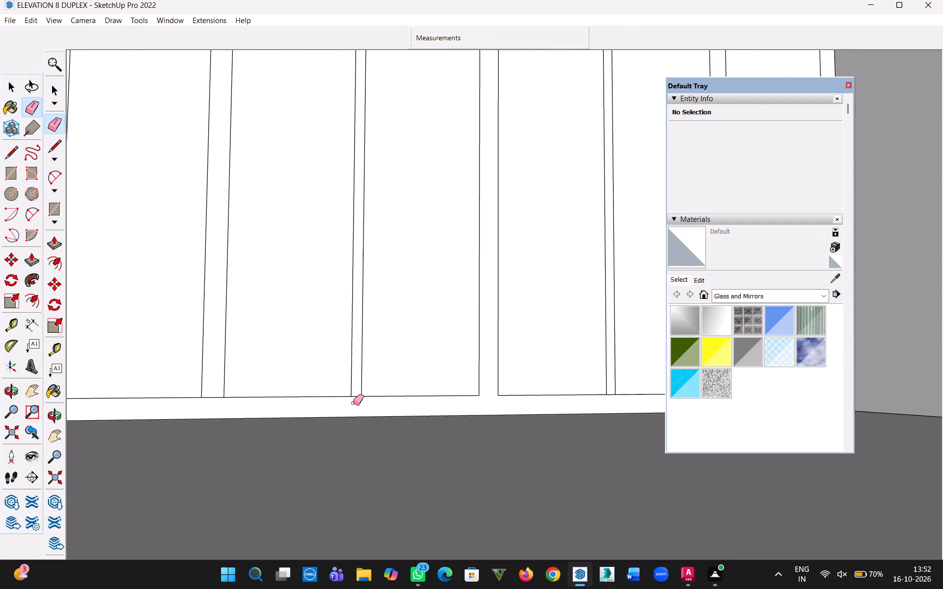
{"action": "scroll", "coordinate": [351, 399], "scroll_direction": "up", "scroll_amount": 1}
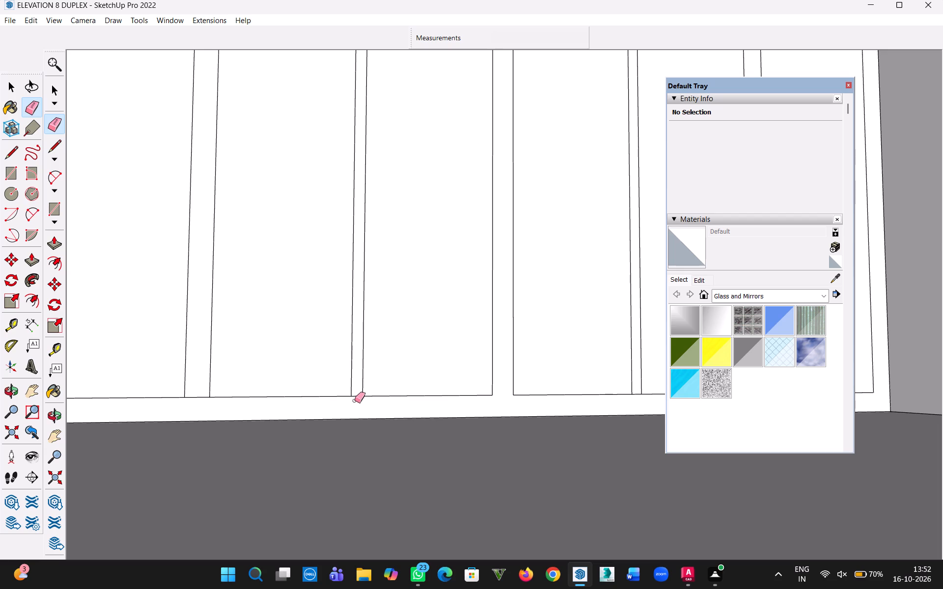
{"action": "scroll", "coordinate": [355, 401], "scroll_direction": "down", "scroll_amount": 1}
{"action": "scroll", "coordinate": [355, 400], "scroll_direction": "up", "scroll_amount": 1}
{"action": "scroll", "coordinate": [355, 400], "scroll_direction": "down", "scroll_amount": 1}
{"action": "scroll", "coordinate": [355, 400], "scroll_direction": "up", "scroll_amount": 15}
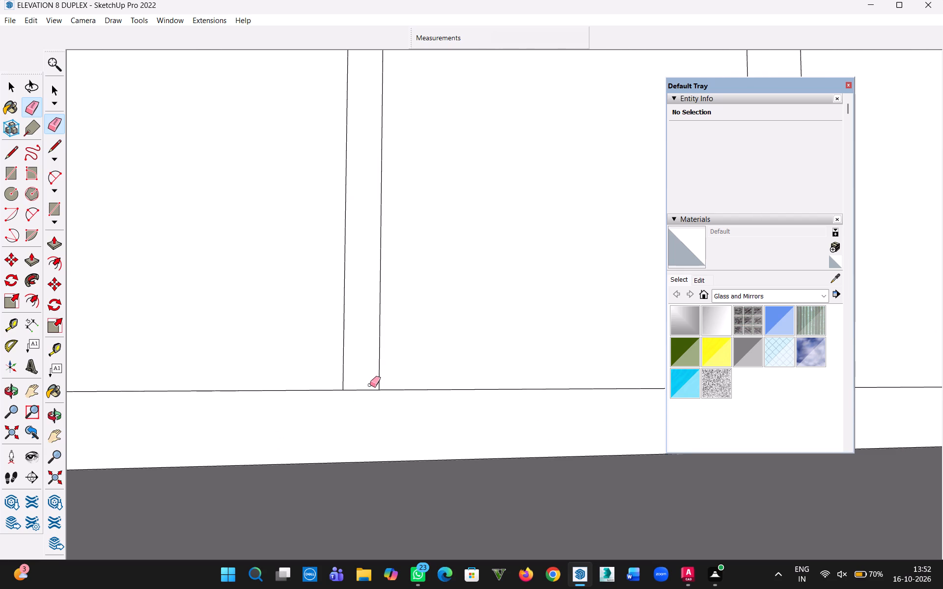
{"action": "right_click_drag", "start_coordinate": [358, 376], "coordinate": [352, 393]}
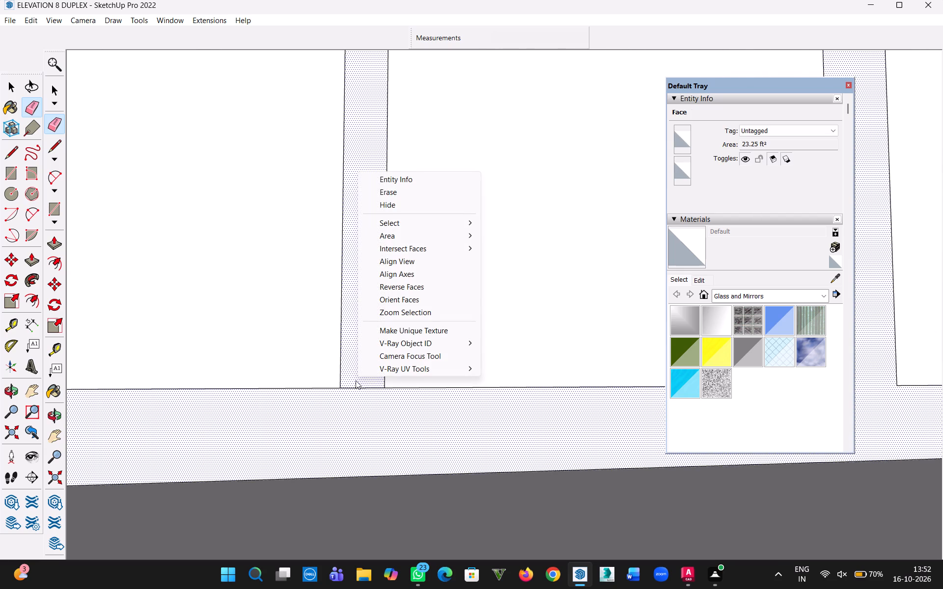
{"action": "key", "text": "Escape"}
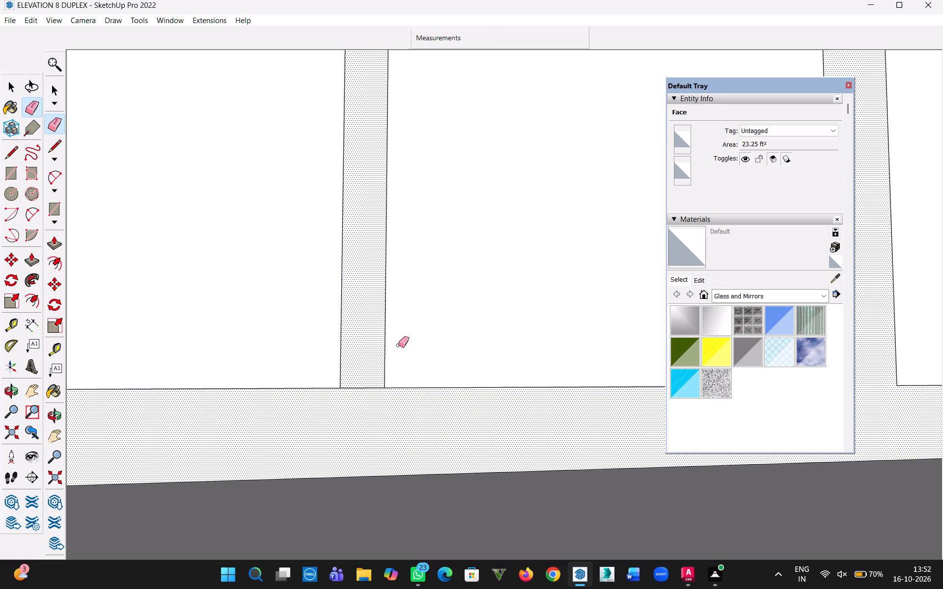
{"action": "key", "text": "Escape"}
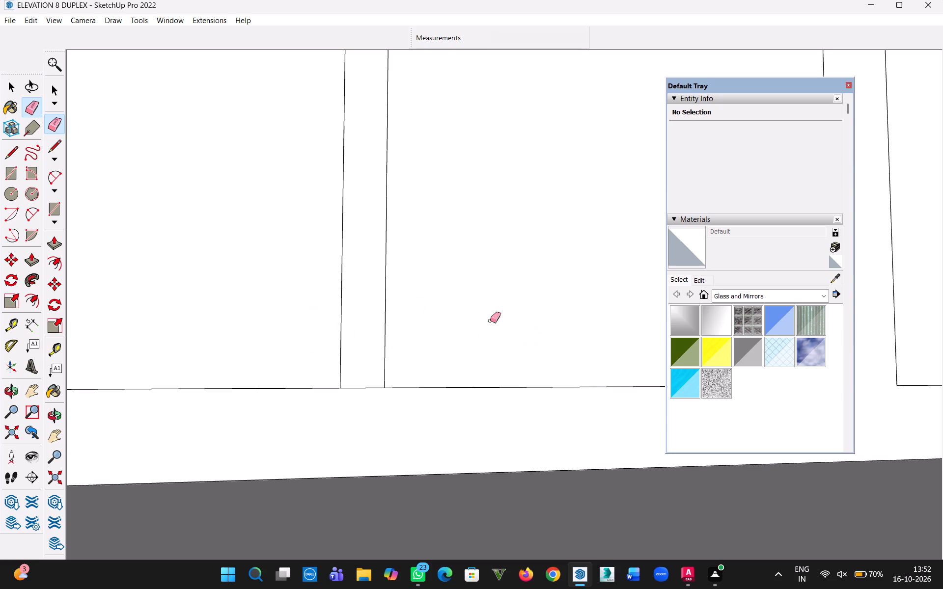
{"action": "right_click", "coordinate": [474, 315]}
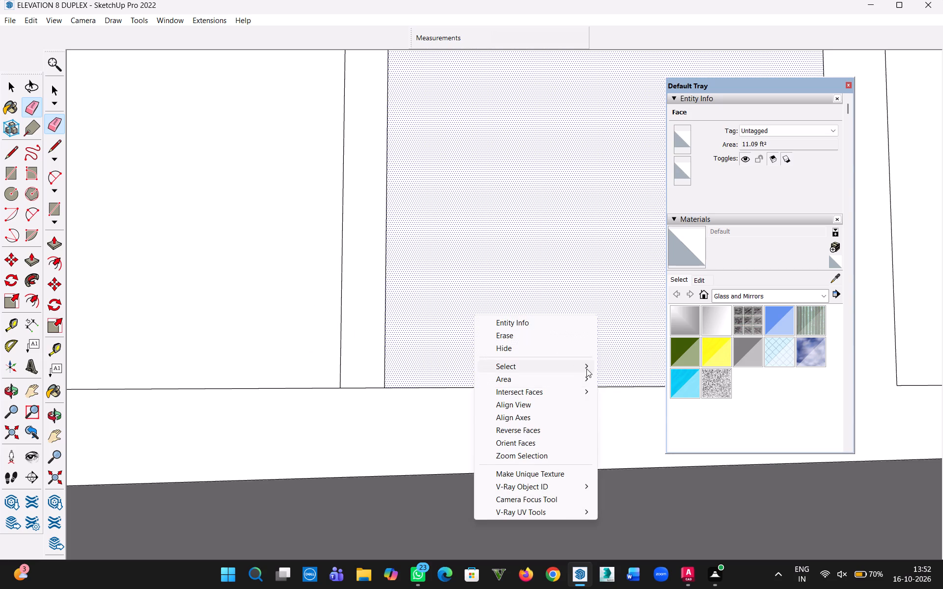
{"action": "key", "text": "Escape"}
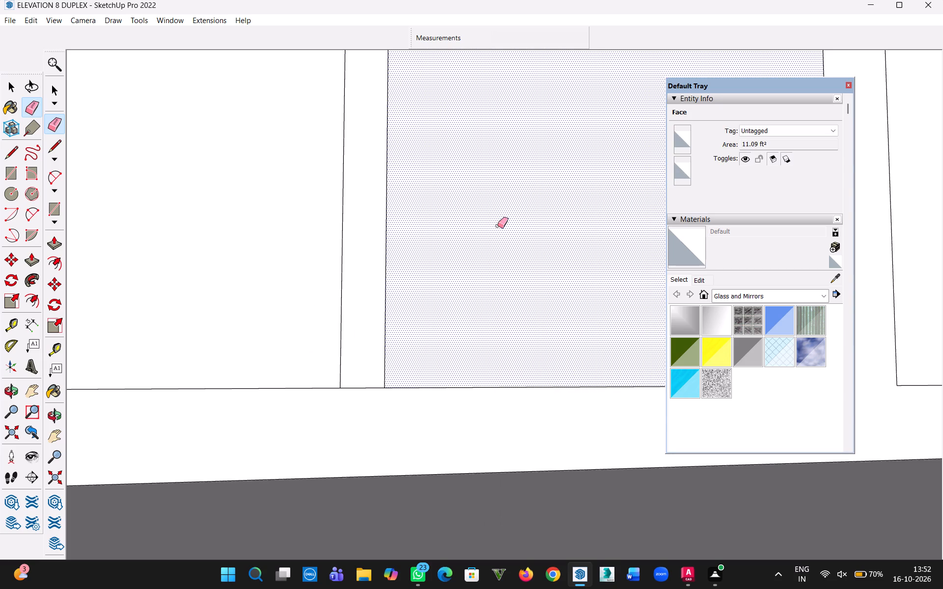
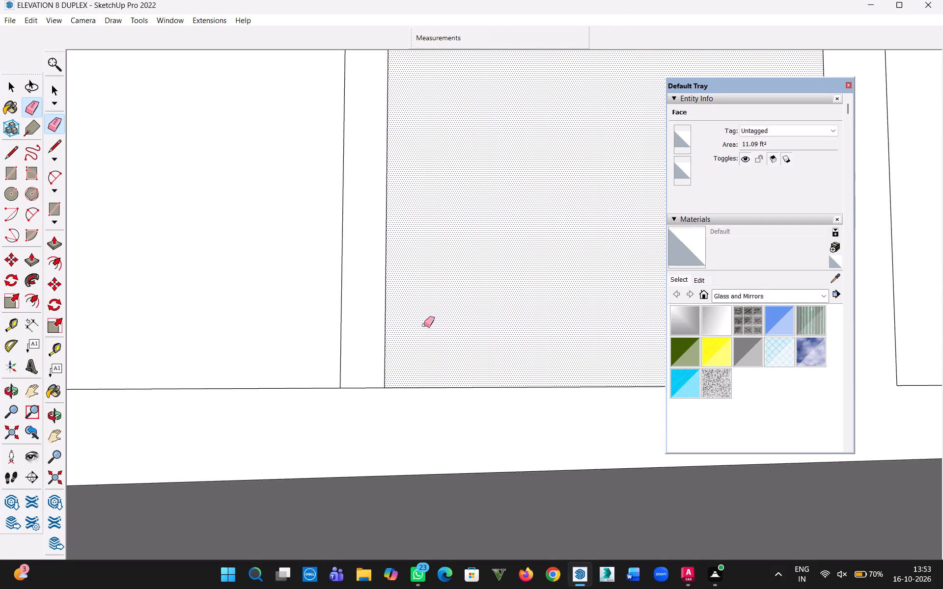
Erase the short edges separating two left-hand mullions from the bottom frame of the lower window grid, keeping the frame face intact.
{"action": "key", "text": "Escape"}
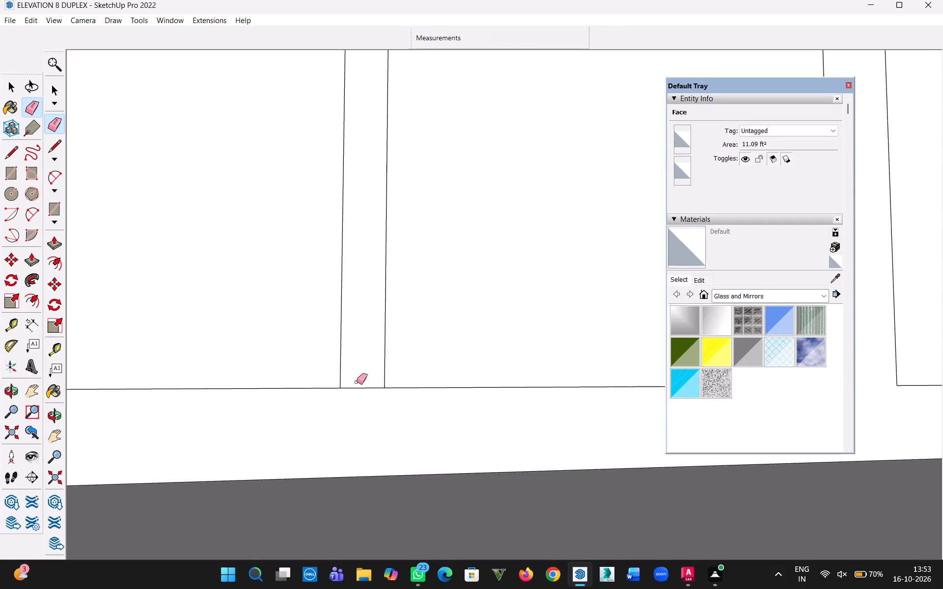
{"action": "left_click_drag", "start_coordinate": [357, 382], "coordinate": [358, 405]}
{"action": "scroll", "coordinate": [354, 387], "scroll_direction": "down", "scroll_amount": 12}
{"action": "scroll", "coordinate": [182, 370], "scroll_direction": "up", "scroll_amount": 3}
{"action": "left_click_drag", "start_coordinate": [147, 375], "coordinate": [134, 443]}
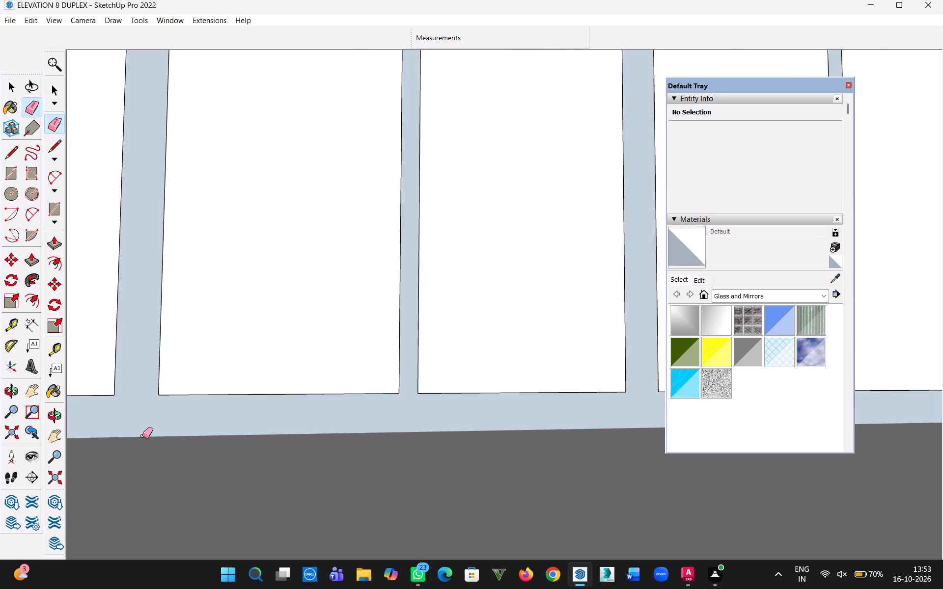
{"action": "key", "text": "ctrl+z"}
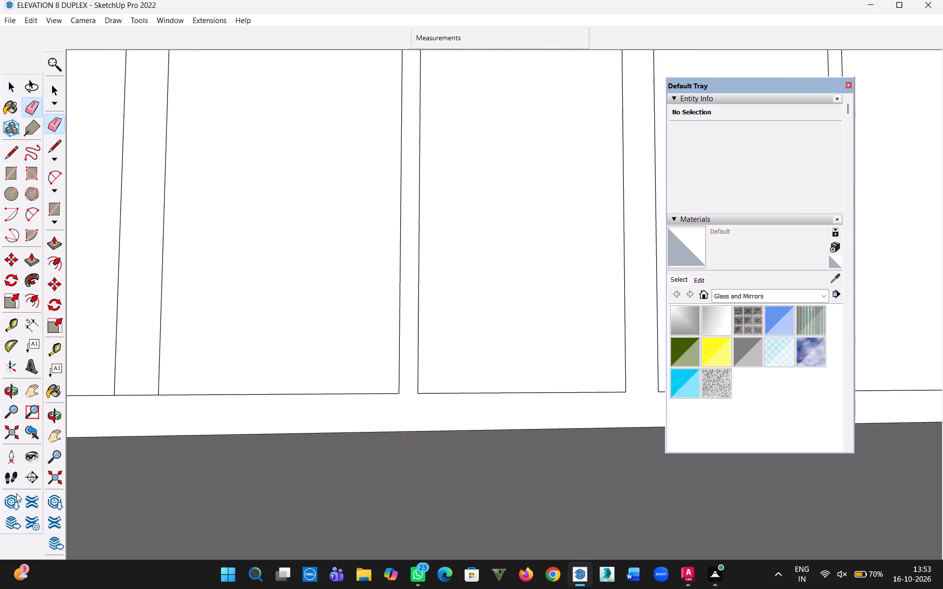
{"action": "left_click_drag", "start_coordinate": [137, 385], "coordinate": [131, 403]}
{"action": "scroll", "coordinate": [159, 335], "scroll_direction": "down", "scroll_amount": 7}
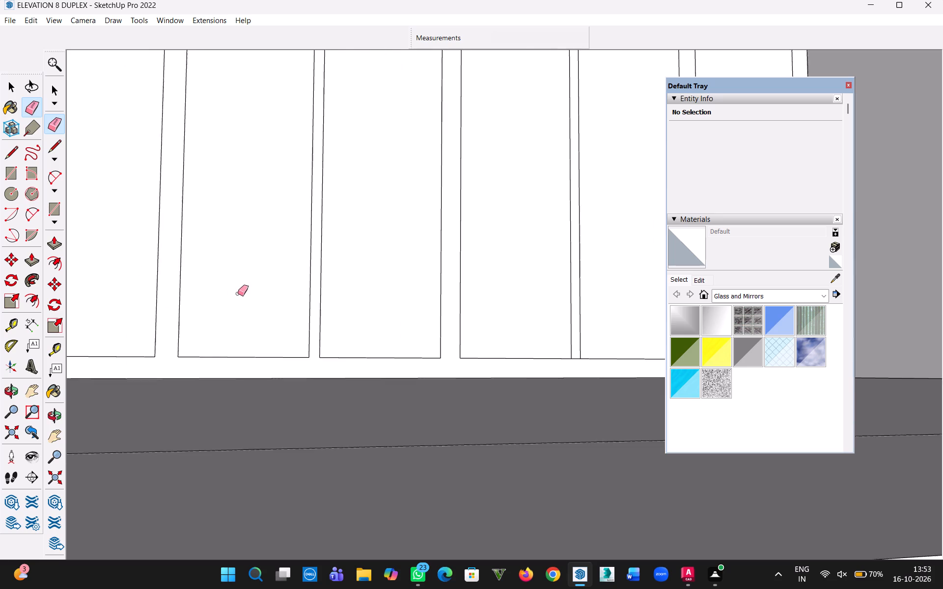
Erase the short edges separating the two remaining right-hand mullions from the bottom frame of the lower window grid.
{"action": "scroll", "coordinate": [238, 294], "scroll_direction": "down", "scroll_amount": 3}
{"action": "key", "text": "g"}
{"action": "key", "text": "h"}
{"action": "left_click_drag", "start_coordinate": [284, 234], "coordinate": [331, 588]}
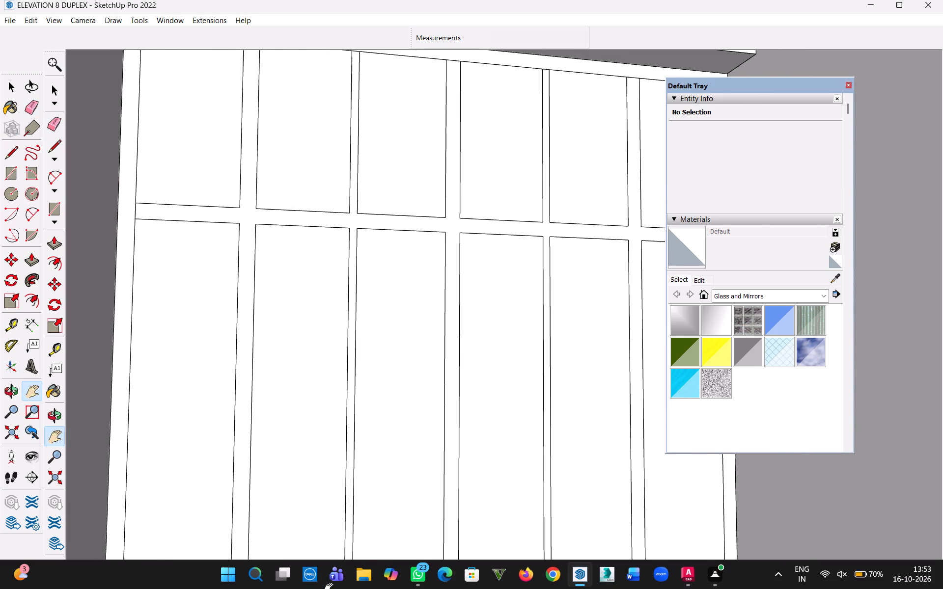
{"action": "left_click_drag", "start_coordinate": [331, 588], "coordinate": [314, 448]}
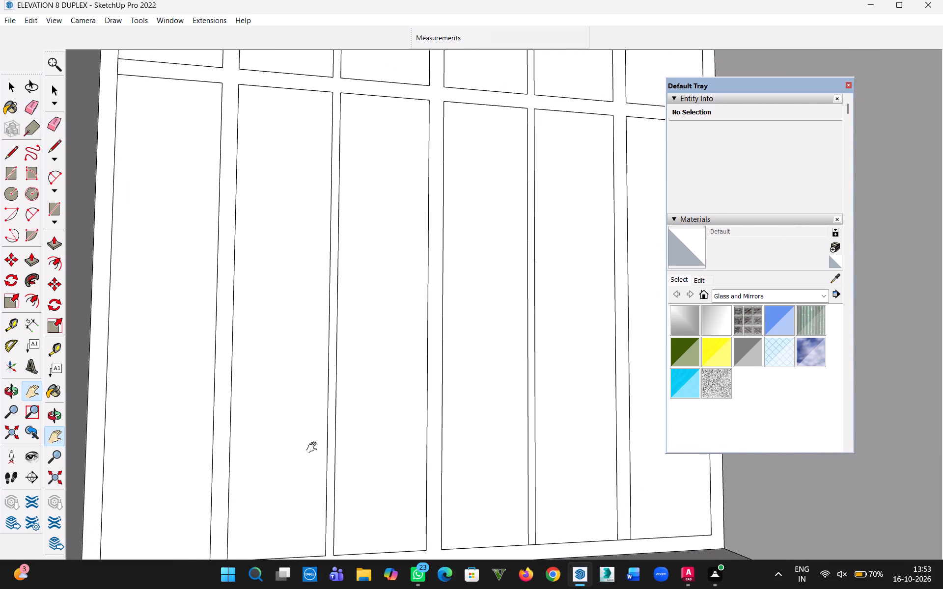
{"action": "left_click_drag", "start_coordinate": [314, 448], "coordinate": [222, 392]}
{"action": "scroll", "coordinate": [392, 521], "scroll_direction": "up", "scroll_amount": 11}
{"action": "key", "text": "Escape"}
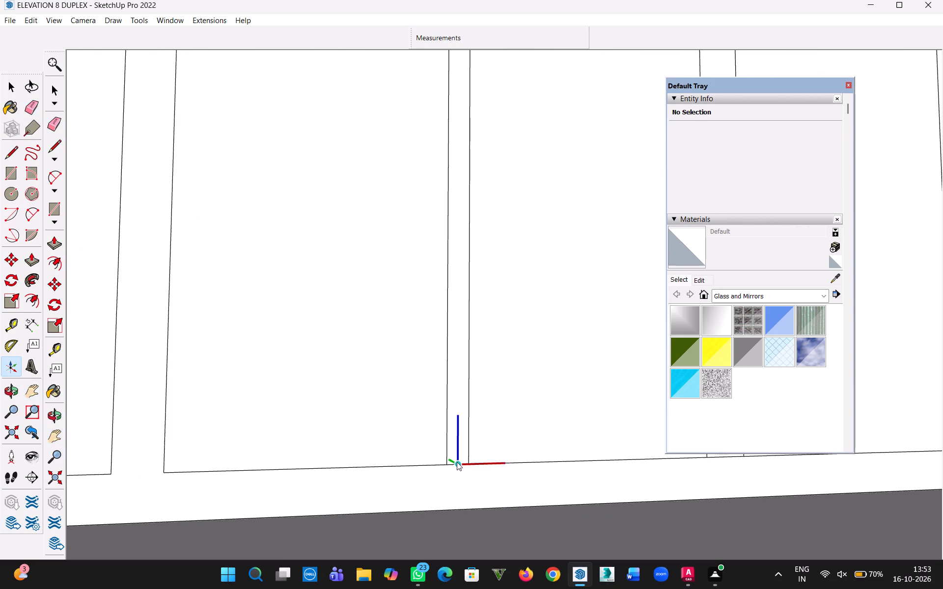
{"action": "key", "text": "Escape"}
{"action": "key", "text": "e"}
{"action": "left_click_drag", "start_coordinate": [455, 463], "coordinate": [453, 473]}
{"action": "key", "text": "h"}
{"action": "left_click_drag", "start_coordinate": [576, 491], "coordinate": [250, 553]}
{"action": "key", "text": "Escape"}
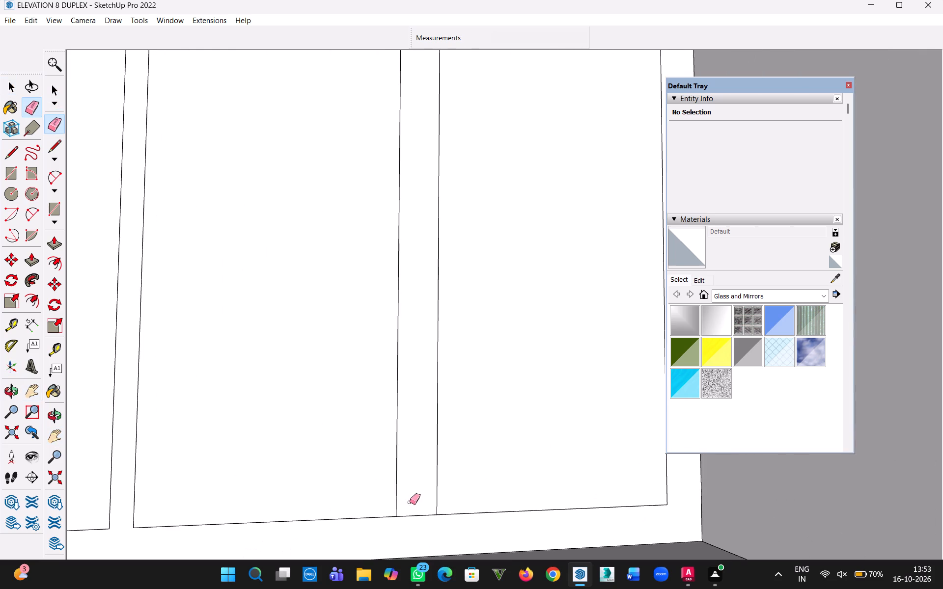
{"action": "left_click_drag", "start_coordinate": [410, 502], "coordinate": [409, 527]}
{"action": "scroll", "coordinate": [410, 475], "scroll_direction": "down", "scroll_amount": 6}
{"action": "scroll", "coordinate": [277, 246], "scroll_direction": "down", "scroll_amount": 5}
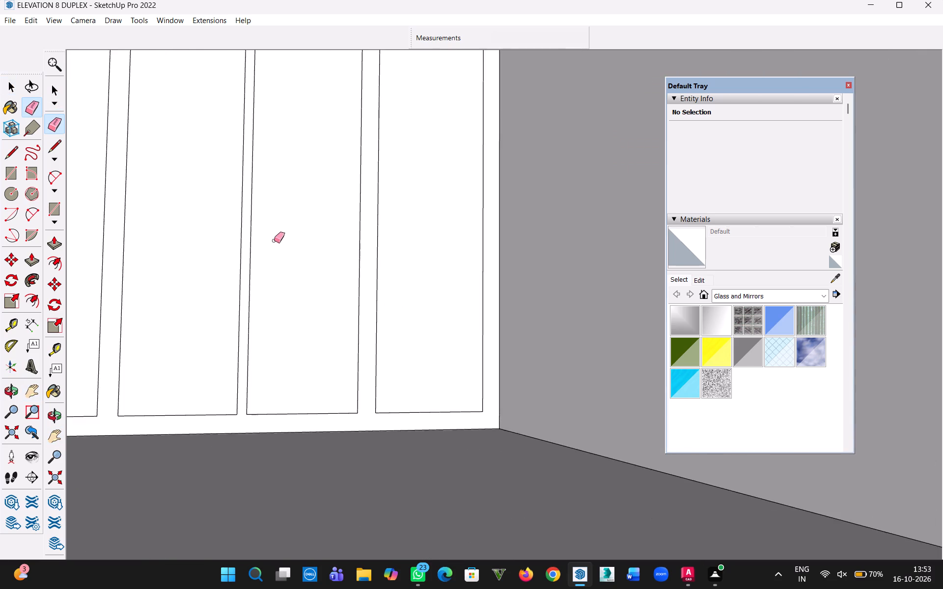
Erase the short edges where the lower grid's horizontal transom meets the right and left side frames.
{"action": "scroll", "coordinate": [274, 241], "scroll_direction": "down", "scroll_amount": 7}
{"action": "scroll", "coordinate": [278, 65], "scroll_direction": "up", "scroll_amount": 14}
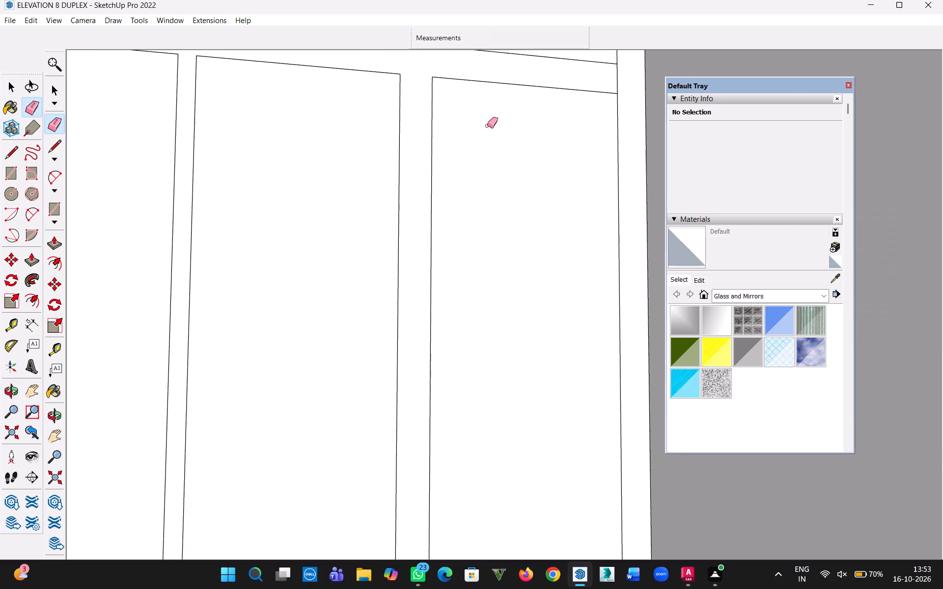
{"action": "left_click_drag", "start_coordinate": [619, 80], "coordinate": [603, 82]}
{"action": "scroll", "coordinate": [284, 84], "scroll_direction": "down", "scroll_amount": 5}
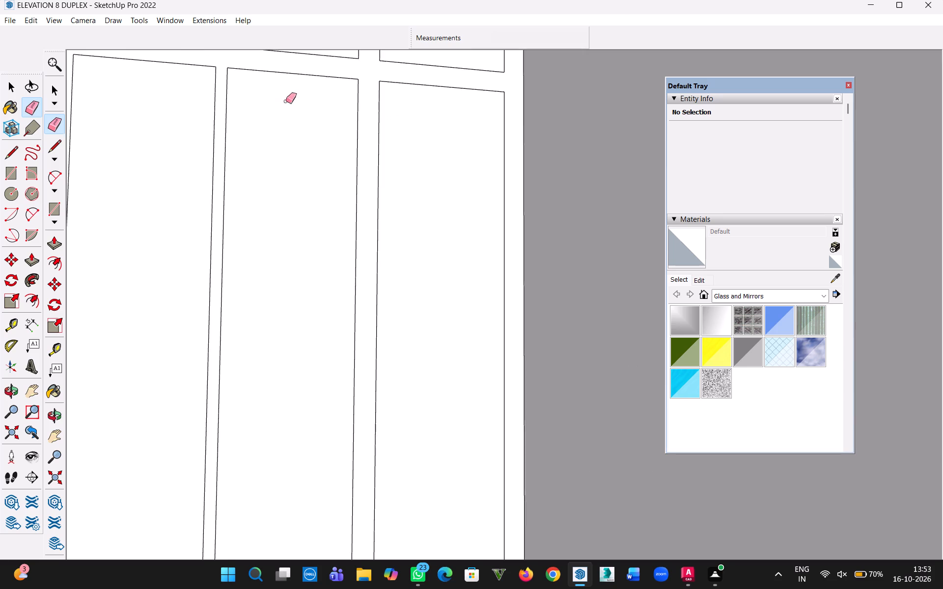
{"action": "scroll", "coordinate": [286, 101], "scroll_direction": "down", "scroll_amount": 9}
{"action": "key", "text": "h"}
{"action": "left_click_drag", "start_coordinate": [328, 202], "coordinate": [559, 485]}
{"action": "scroll", "coordinate": [129, 428], "scroll_direction": "up", "scroll_amount": 3}
{"action": "scroll", "coordinate": [242, 416], "scroll_direction": "up", "scroll_amount": 3}
{"action": "key", "text": "Escape"}
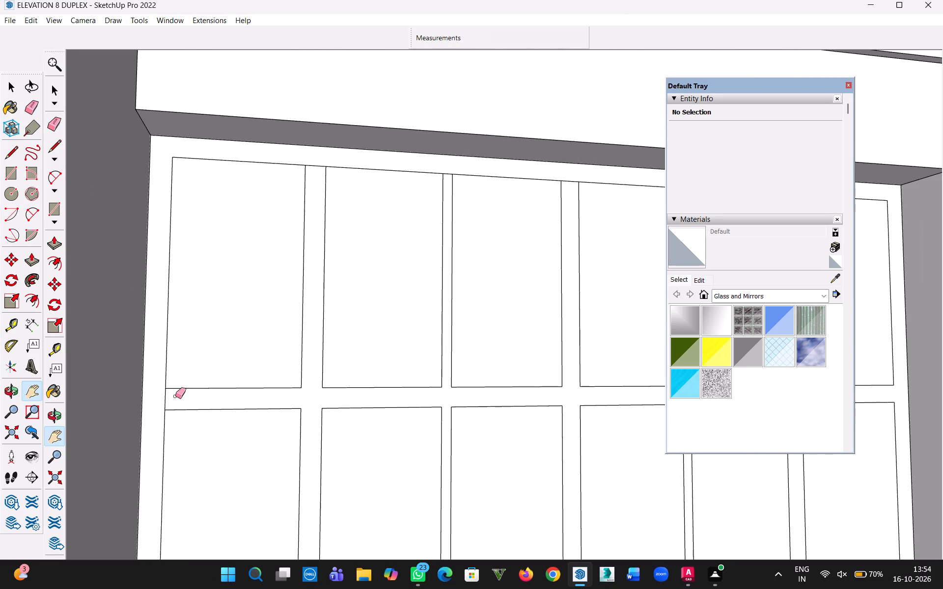
{"action": "left_click_drag", "start_coordinate": [172, 402], "coordinate": [161, 400]}
Erase the short edges separating all five mullions from the top frame of the lower window grid, keeping the pane edges.
{"action": "left_click_drag", "start_coordinate": [317, 159], "coordinate": [317, 179]}
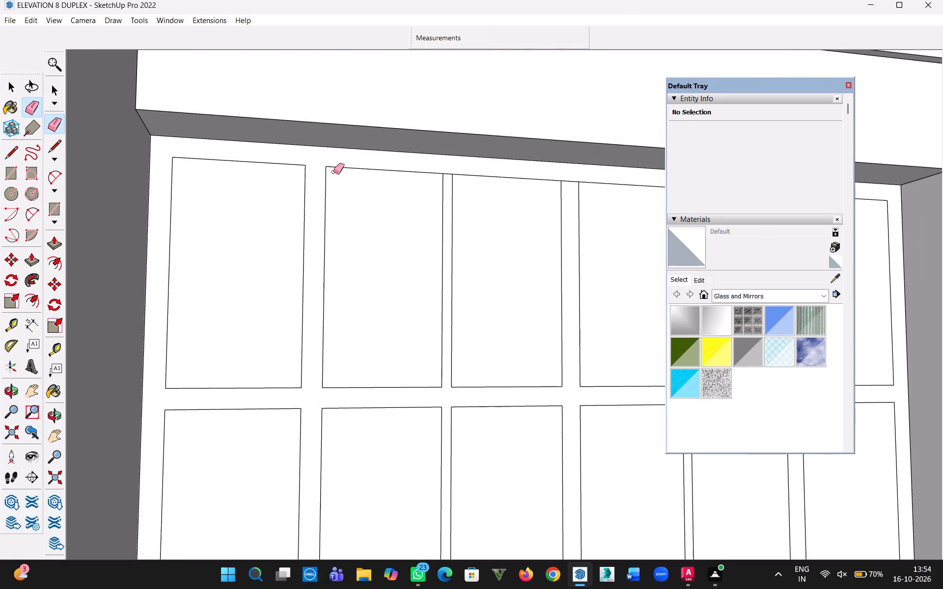
{"action": "scroll", "coordinate": [444, 175], "scroll_direction": "up", "scroll_amount": 6}
{"action": "left_click_drag", "start_coordinate": [451, 171], "coordinate": [449, 184]}
{"action": "scroll", "coordinate": [539, 260], "scroll_direction": "down", "scroll_amount": 2}
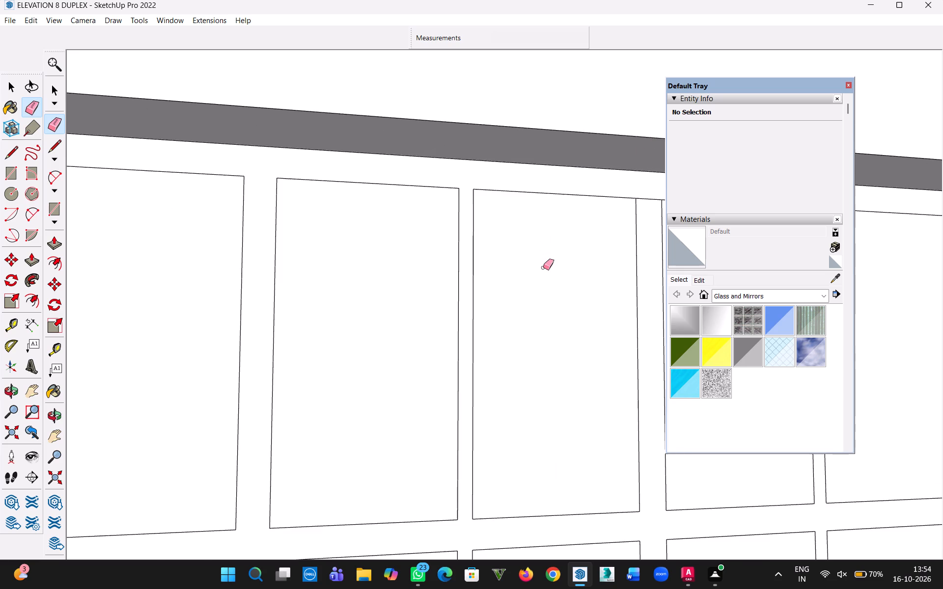
{"action": "key", "text": "h"}
{"action": "left_click_drag", "start_coordinate": [548, 265], "coordinate": [112, 357]}
{"action": "key", "text": "Escape"}
{"action": "left_click_drag", "start_coordinate": [226, 285], "coordinate": [219, 313]}
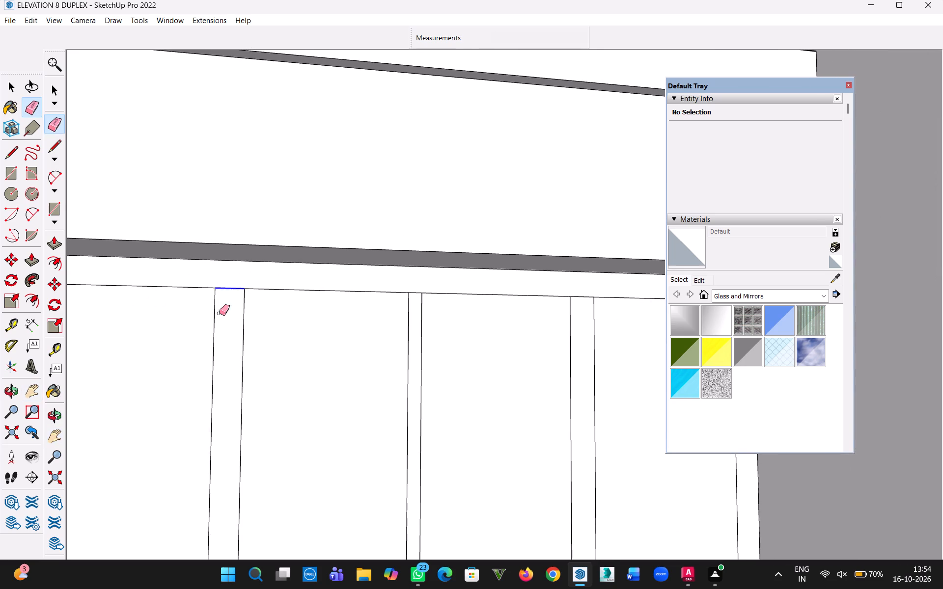
{"action": "left_click_drag", "start_coordinate": [219, 313], "coordinate": [226, 321]}
{"action": "left_click_drag", "start_coordinate": [414, 291], "coordinate": [411, 300]}
{"action": "left_click_drag", "start_coordinate": [580, 297], "coordinate": [578, 305]}
{"action": "left_click_drag", "start_coordinate": [578, 305], "coordinate": [571, 340]}
{"action": "scroll", "coordinate": [555, 393], "scroll_direction": "down", "scroll_amount": 4}
{"action": "key", "text": "ctrl+z"}
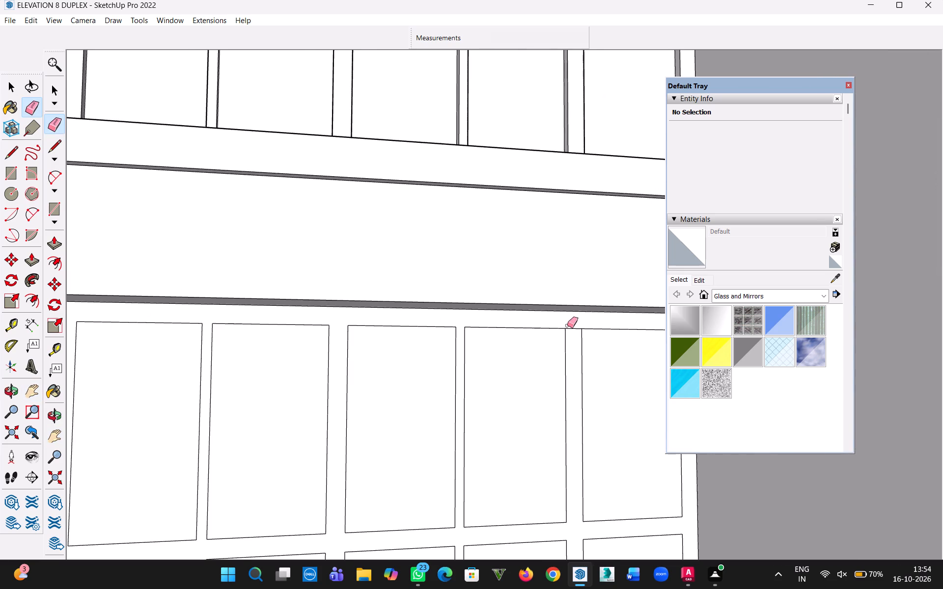
{"action": "left_click_drag", "start_coordinate": [567, 325], "coordinate": [568, 337]}
Extrude the merged lower window grid frame face 2" outward with Push/Pull.
{"action": "key", "text": "p"}
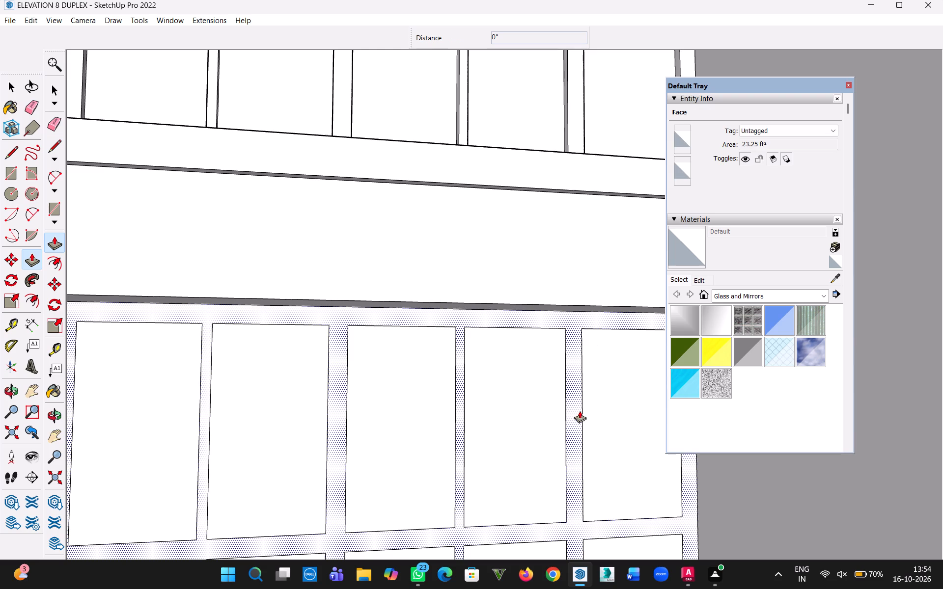
{"action": "key", "text": "Escape"}
{"action": "scroll", "coordinate": [508, 442], "scroll_direction": "down", "scroll_amount": 2}
{"action": "scroll", "coordinate": [495, 484], "scroll_direction": "down", "scroll_amount": 2}
{"action": "key", "text": "h"}
{"action": "left_click_drag", "start_coordinate": [471, 486], "coordinate": [428, 229]}
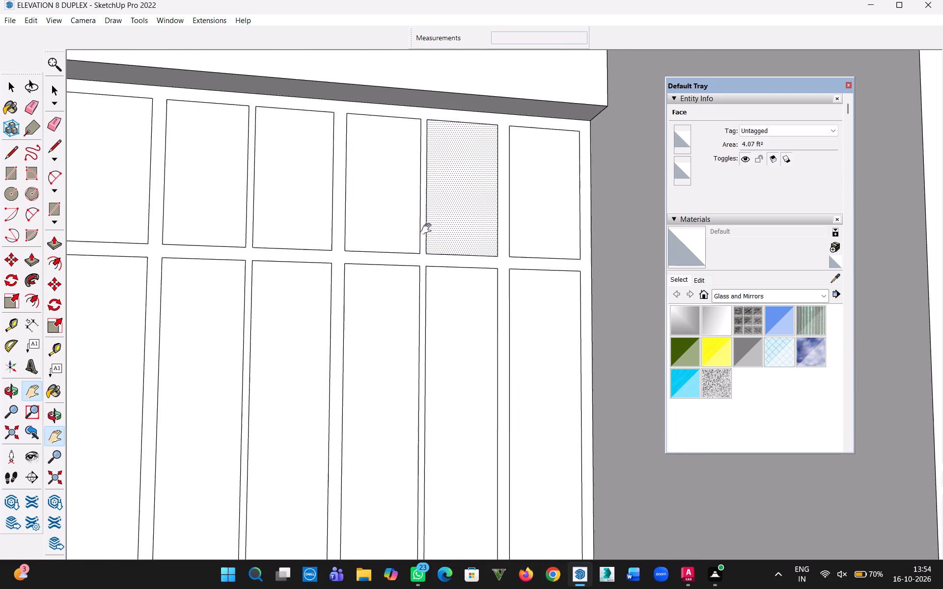
{"action": "left_click_drag", "start_coordinate": [428, 229], "coordinate": [492, 93]}
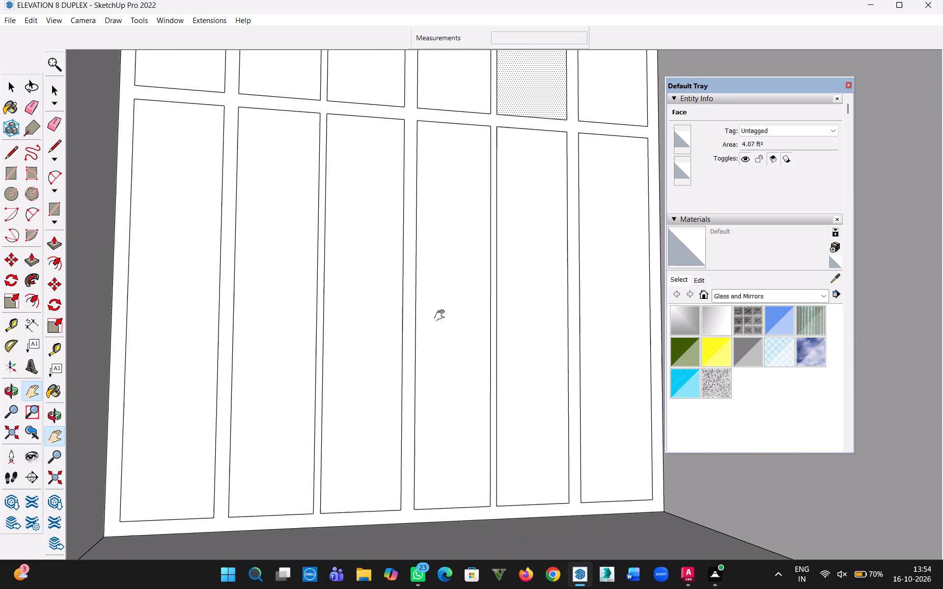
{"action": "key", "text": "p"}
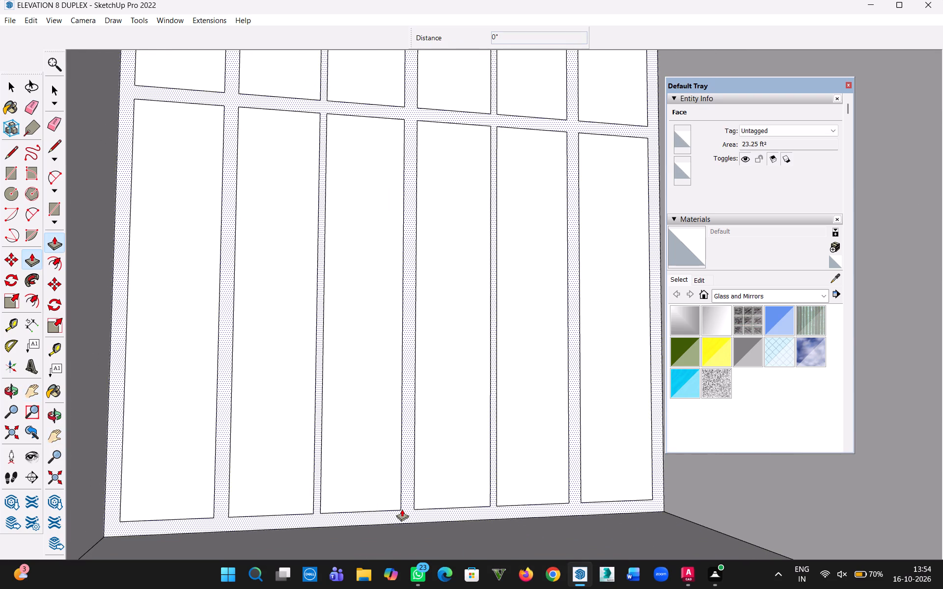
{"action": "left_click", "coordinate": [402, 509]}
{"action": "type", "text": "2\""}
{"action": "key", "text": "Return"}
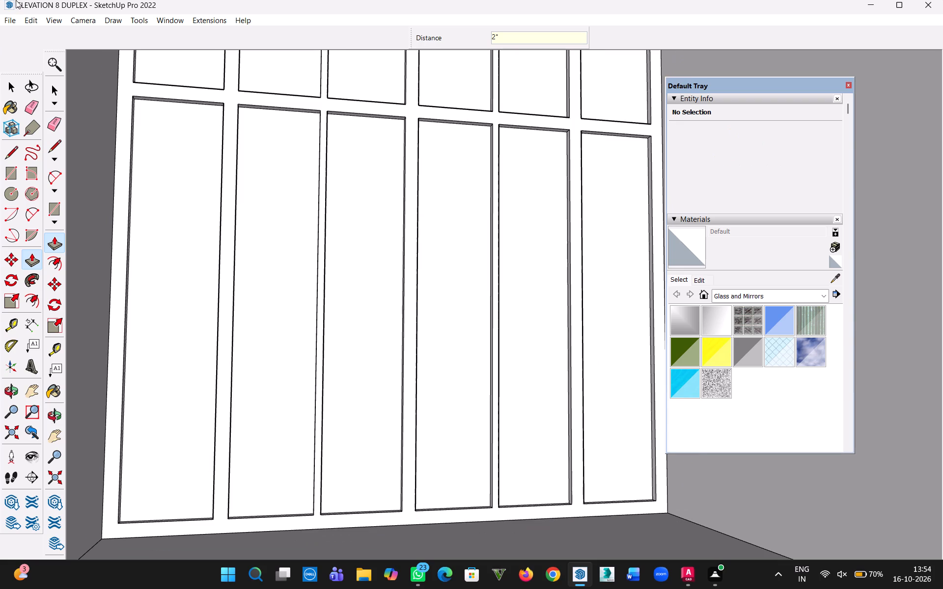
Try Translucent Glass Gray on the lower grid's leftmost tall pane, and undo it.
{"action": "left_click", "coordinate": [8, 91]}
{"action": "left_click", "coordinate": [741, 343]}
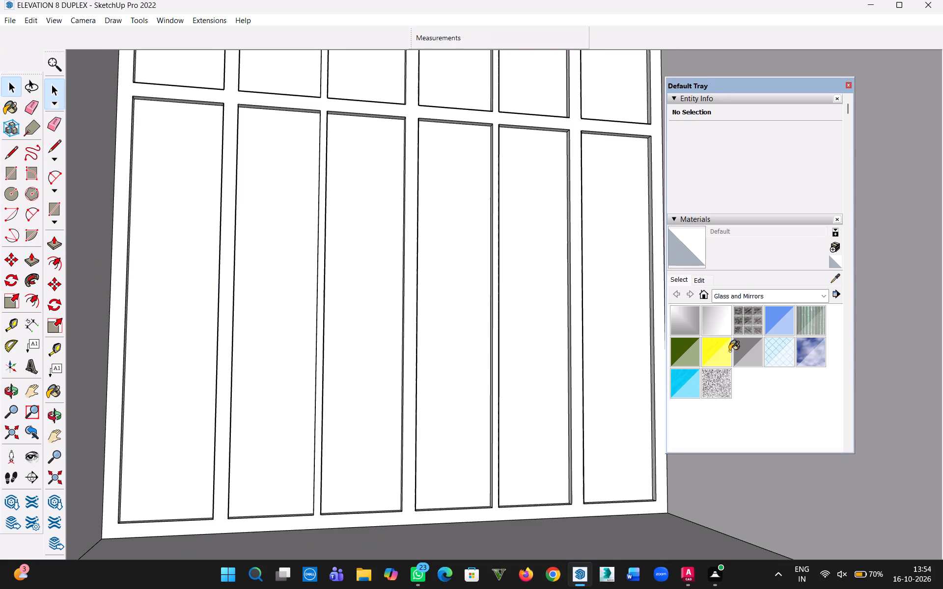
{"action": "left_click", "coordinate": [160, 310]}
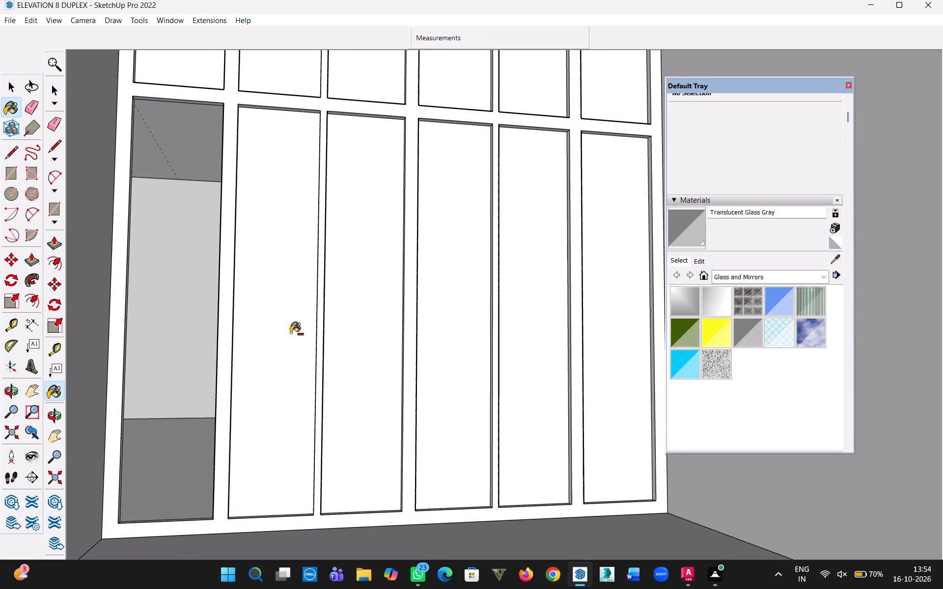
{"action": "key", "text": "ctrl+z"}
Select all connected geometry of the central arched window, including its surround, and make it a group.
{"action": "left_click", "coordinate": [12, 92]}
{"action": "triple_click", "coordinate": [124, 201]}
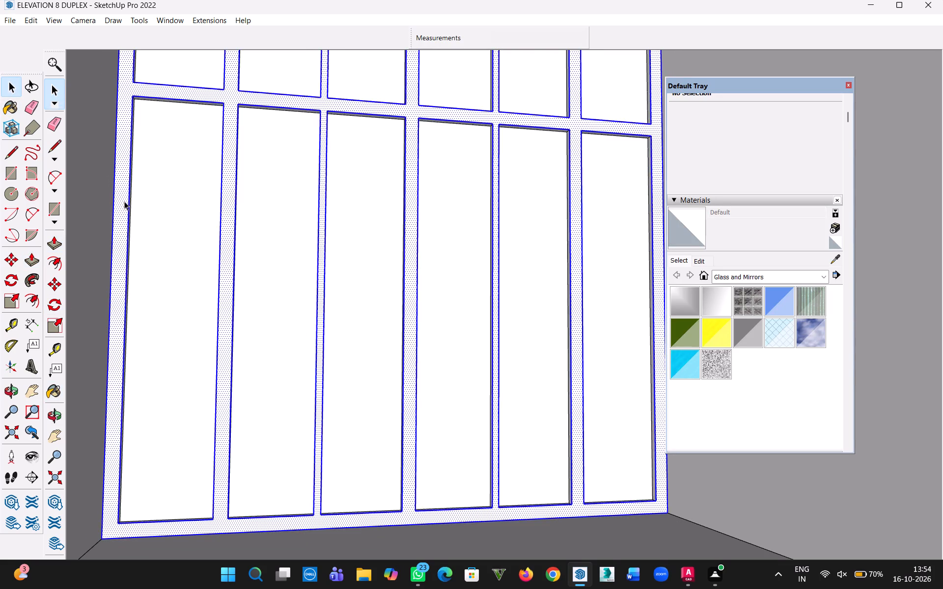
{"action": "scroll", "coordinate": [527, 313], "scroll_direction": "down", "scroll_amount": 15}
{"action": "middle_click_drag", "start_coordinate": [491, 252], "coordinate": [438, 380]}
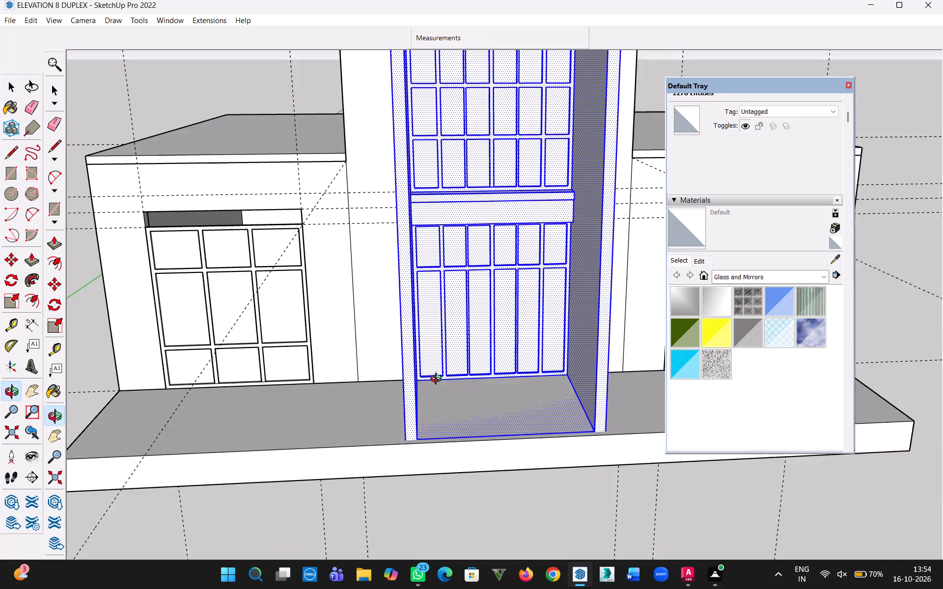
{"action": "middle_click_drag", "start_coordinate": [438, 380], "coordinate": [437, 381]}
{"action": "scroll", "coordinate": [470, 320], "scroll_direction": "down", "scroll_amount": 4}
{"action": "right_click", "coordinate": [475, 299]}
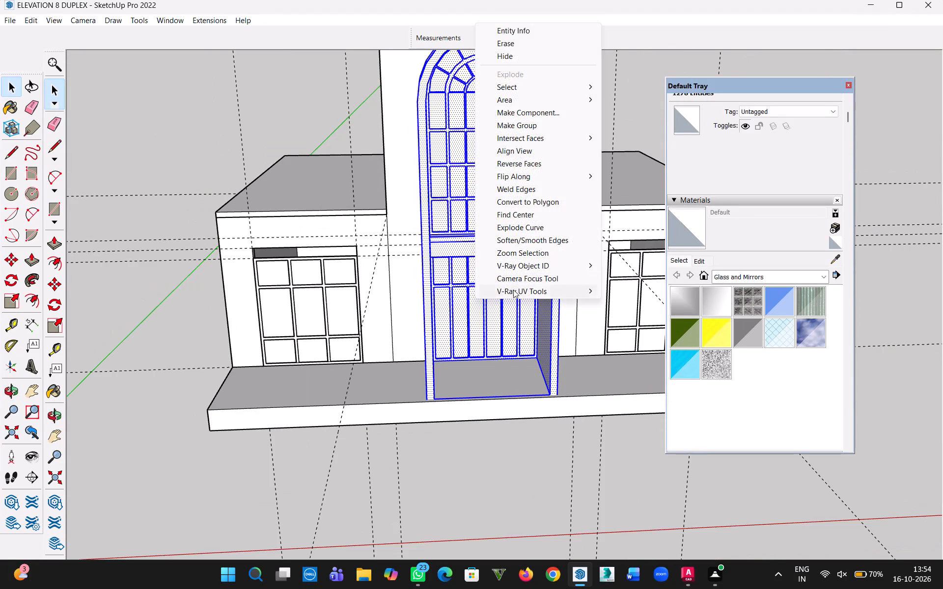
{"action": "left_click", "coordinate": [527, 128]}
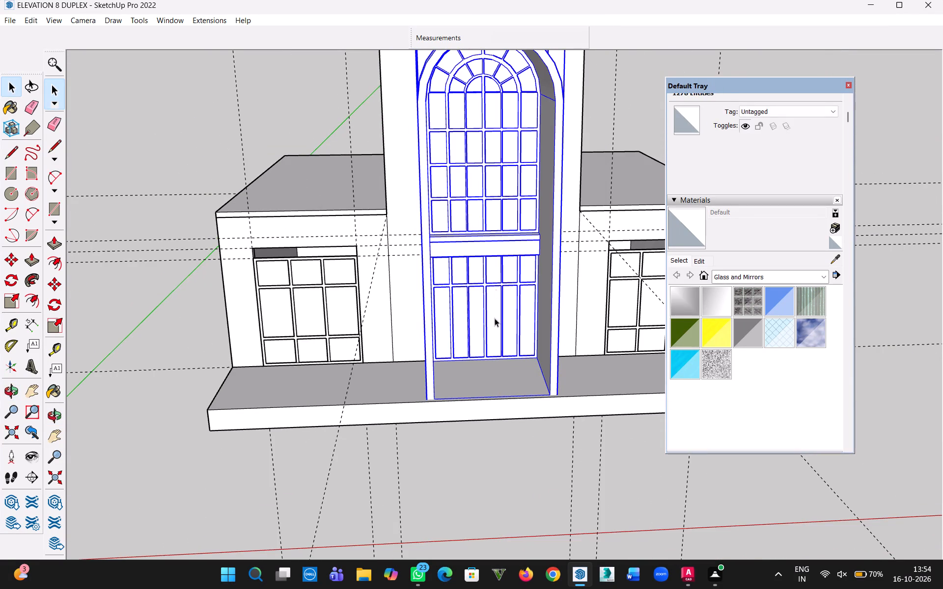
{"action": "left_click", "coordinate": [116, 208]}
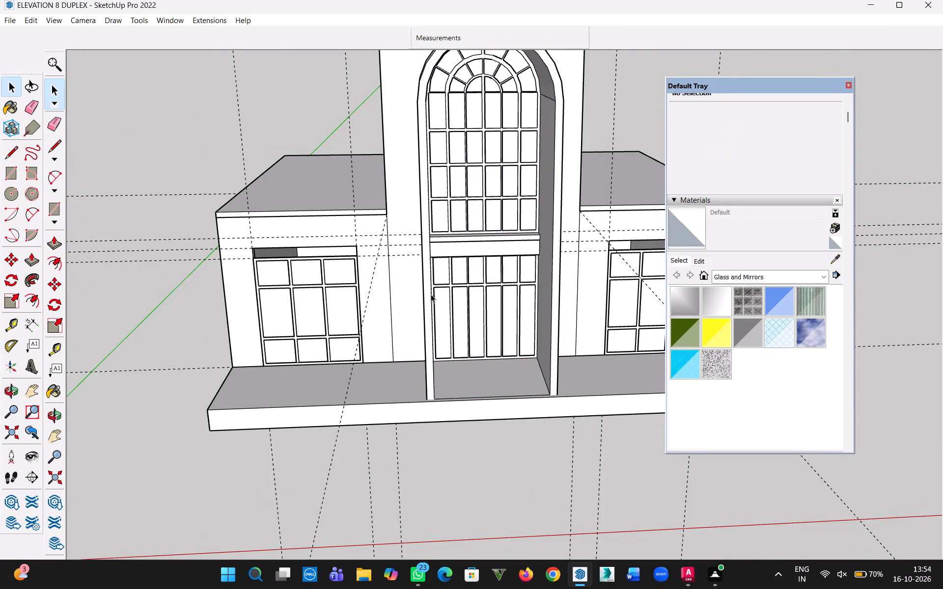
Inside the window group, push the projecting arched surround face back in stages to the window plane, finishing with 10" and 2" pushes.
{"action": "triple_click", "coordinate": [431, 294]}
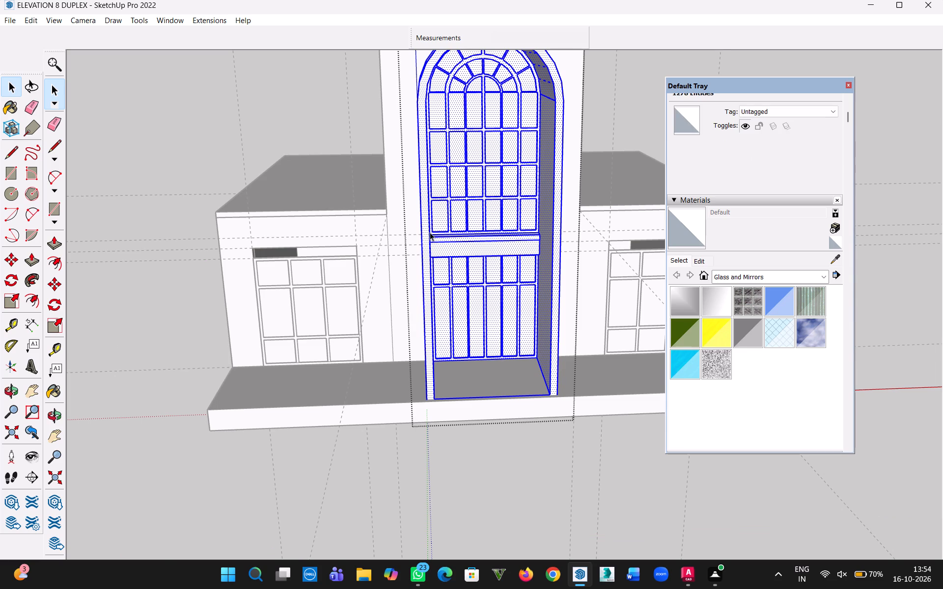
{"action": "key", "text": "p"}
{"action": "left_click", "coordinate": [424, 242]}
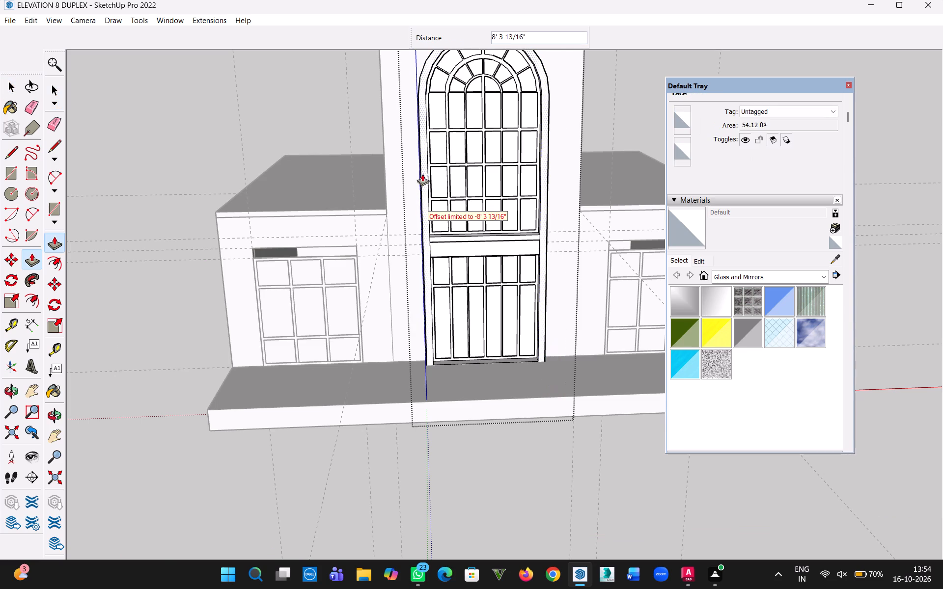
{"action": "left_click", "coordinate": [417, 165]}
{"action": "scroll", "coordinate": [424, 173], "scroll_direction": "up", "scroll_amount": 10}
{"action": "left_click", "coordinate": [428, 182]}
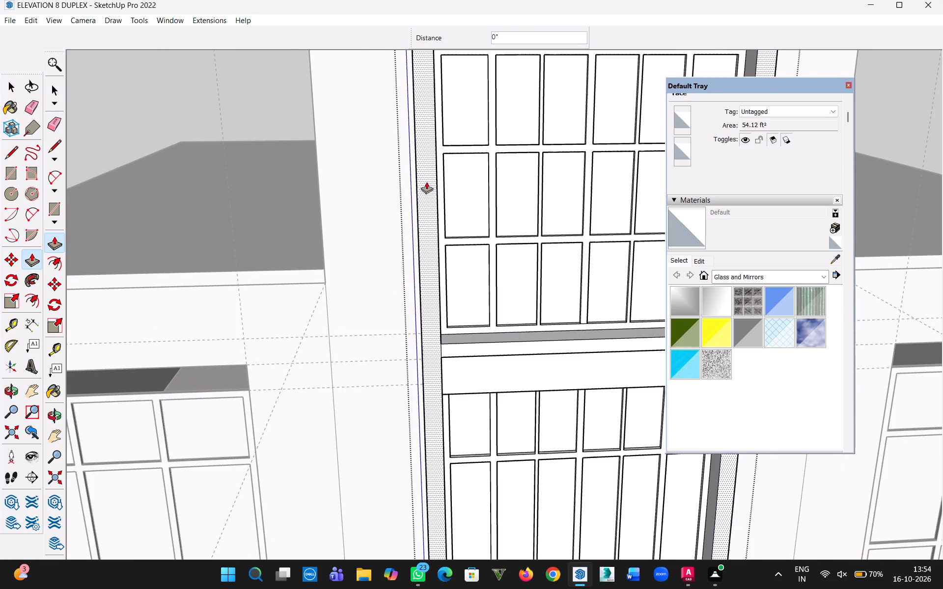
{"action": "left_click", "coordinate": [380, 163]}
{"action": "left_click", "coordinate": [425, 169]}
{"action": "left_click", "coordinate": [421, 148]}
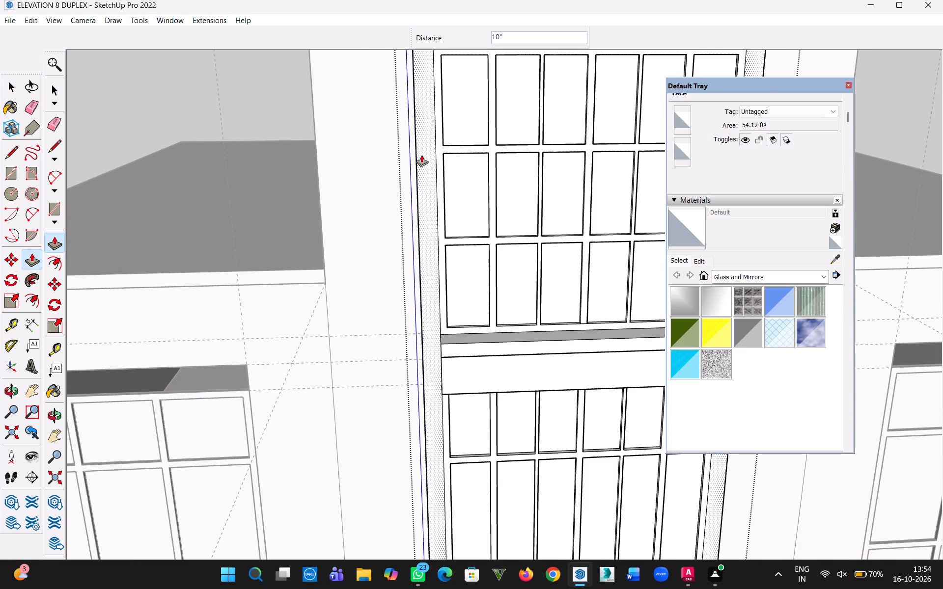
{"action": "left_click", "coordinate": [426, 164]}
{"action": "left_click", "coordinate": [425, 143]}
{"action": "middle_click_drag", "start_coordinate": [416, 170], "coordinate": [541, 217]}
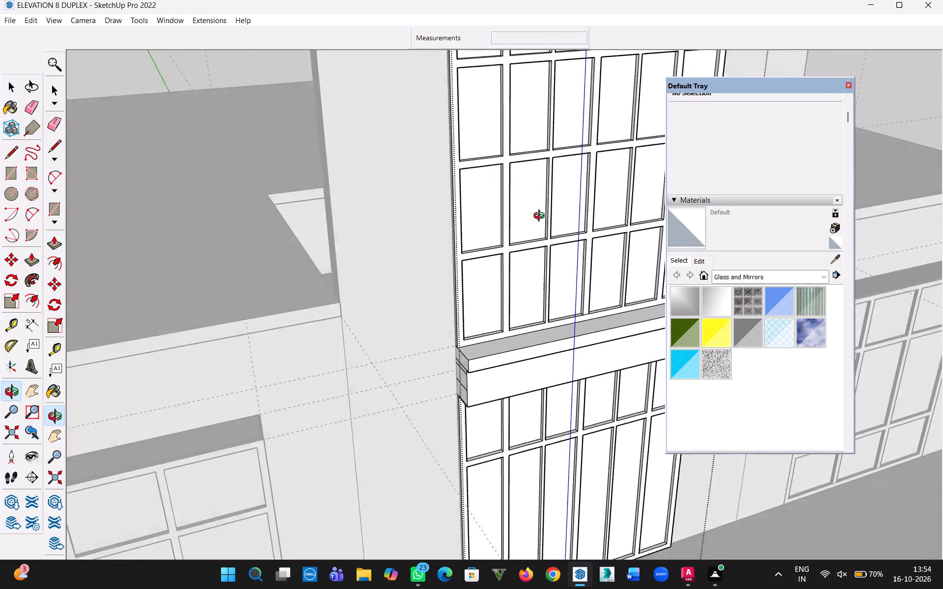
{"action": "middle_click_drag", "start_coordinate": [541, 217], "coordinate": [376, 216]}
{"action": "scroll", "coordinate": [363, 238], "scroll_direction": "down", "scroll_amount": 10}
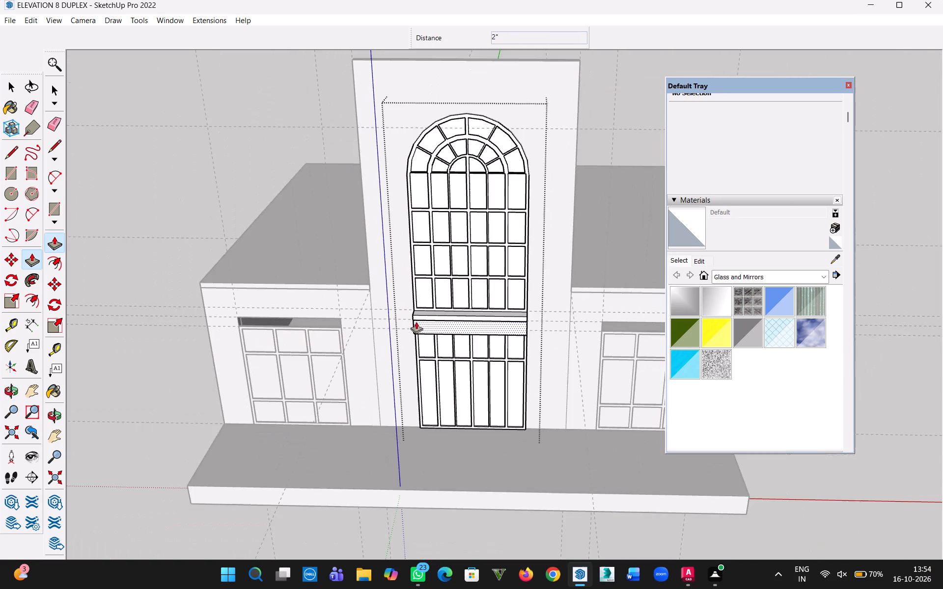
Leave the window group and examine how the arched and side windows sit in the wall's depth, from front, side and behind.
{"action": "middle_click_drag", "start_coordinate": [449, 343], "coordinate": [505, 279]}
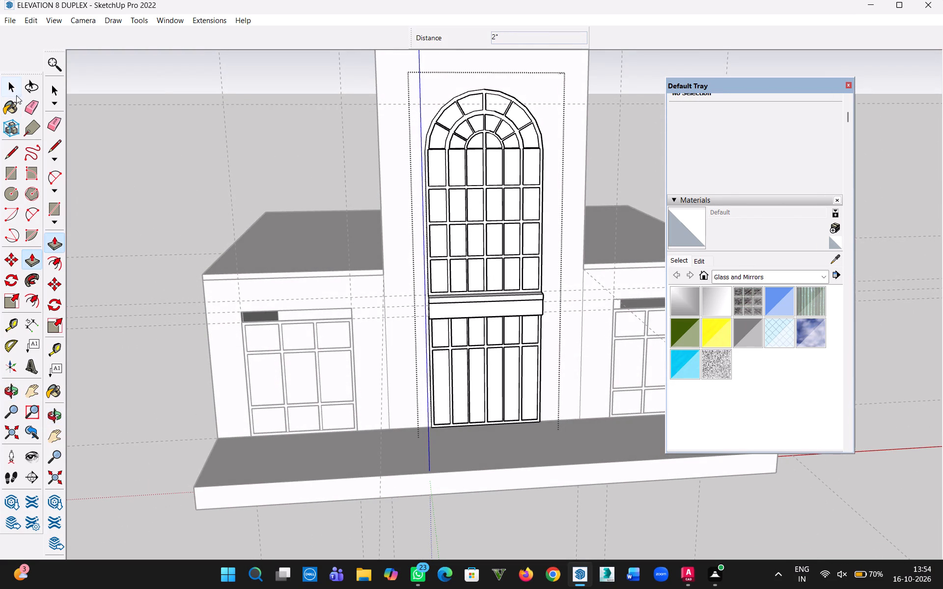
{"action": "left_click", "coordinate": [16, 95]}
{"action": "left_click", "coordinate": [137, 104]}
{"action": "scroll", "coordinate": [558, 318], "scroll_direction": "down", "scroll_amount": 1}
{"action": "middle_click_drag", "start_coordinate": [540, 326], "coordinate": [546, 390]}
{"action": "scroll", "coordinate": [355, 375], "scroll_direction": "up", "scroll_amount": 3}
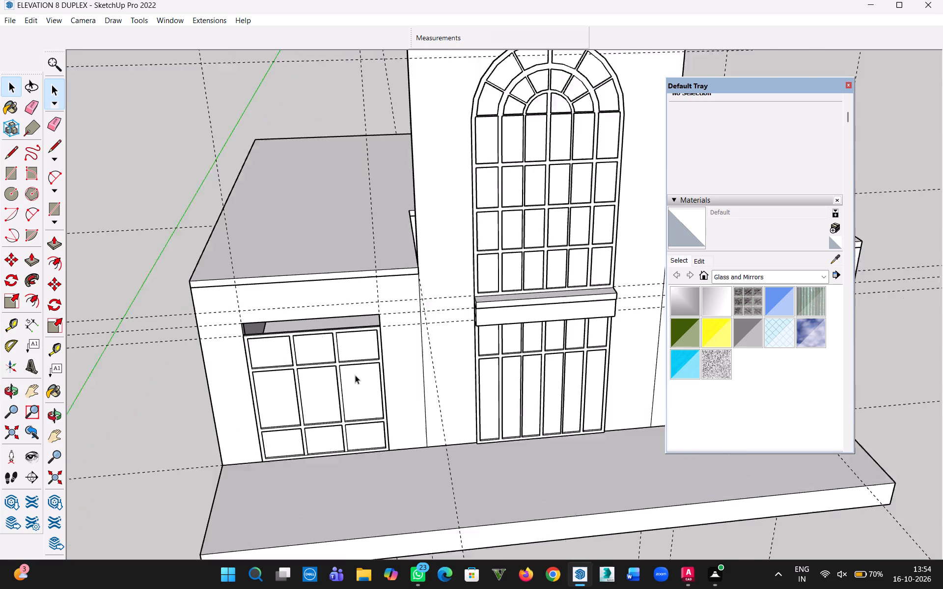
{"action": "scroll", "coordinate": [355, 375], "scroll_direction": "up", "scroll_amount": 10}
{"action": "middle_click_drag", "start_coordinate": [348, 347], "coordinate": [319, 380]}
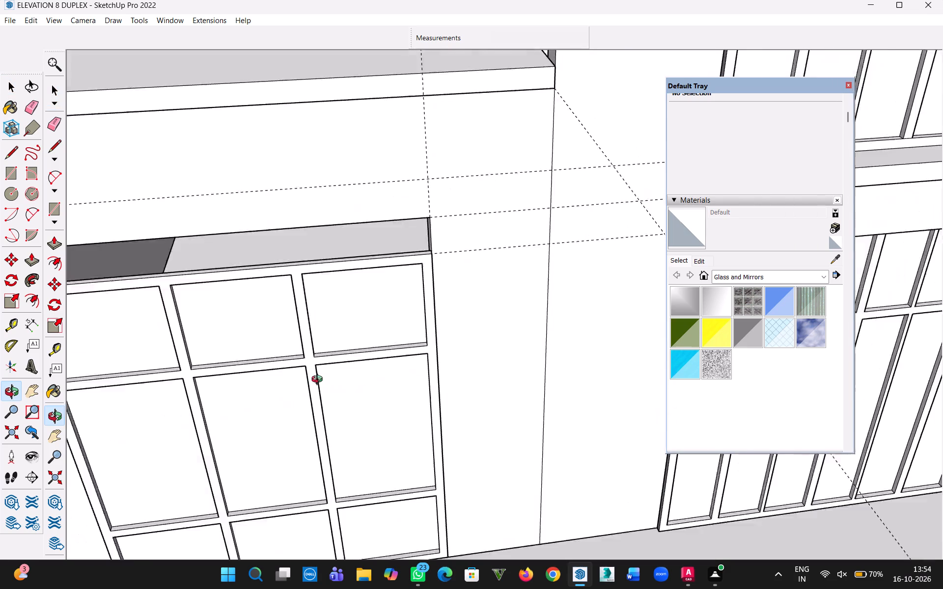
{"action": "middle_click_drag", "start_coordinate": [319, 380], "coordinate": [308, 375]}
{"action": "scroll", "coordinate": [599, 380], "scroll_direction": "down", "scroll_amount": 2}
{"action": "middle_click_drag", "start_coordinate": [565, 391], "coordinate": [855, 407]}
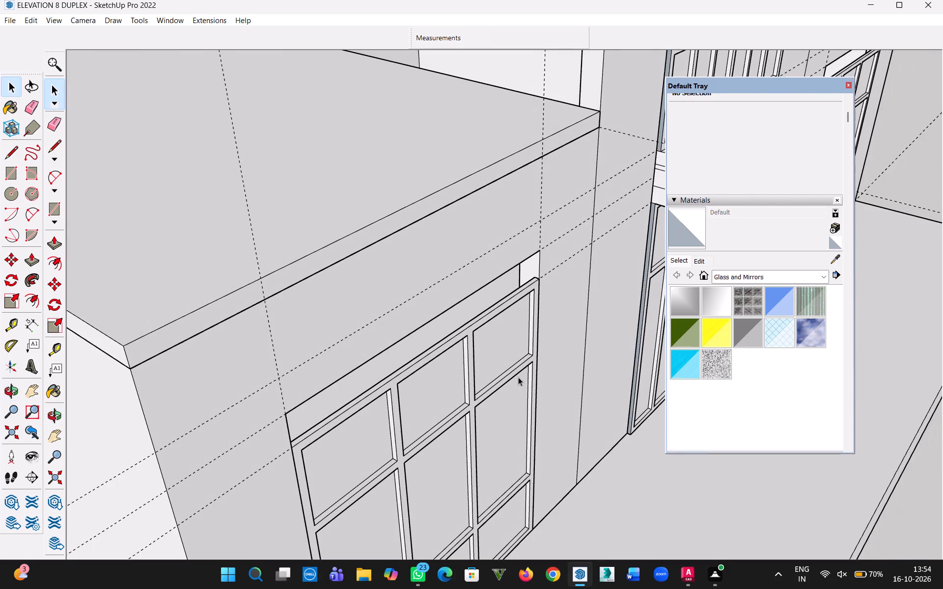
{"action": "middle_click_drag", "start_coordinate": [335, 141], "coordinate": [443, 203]}
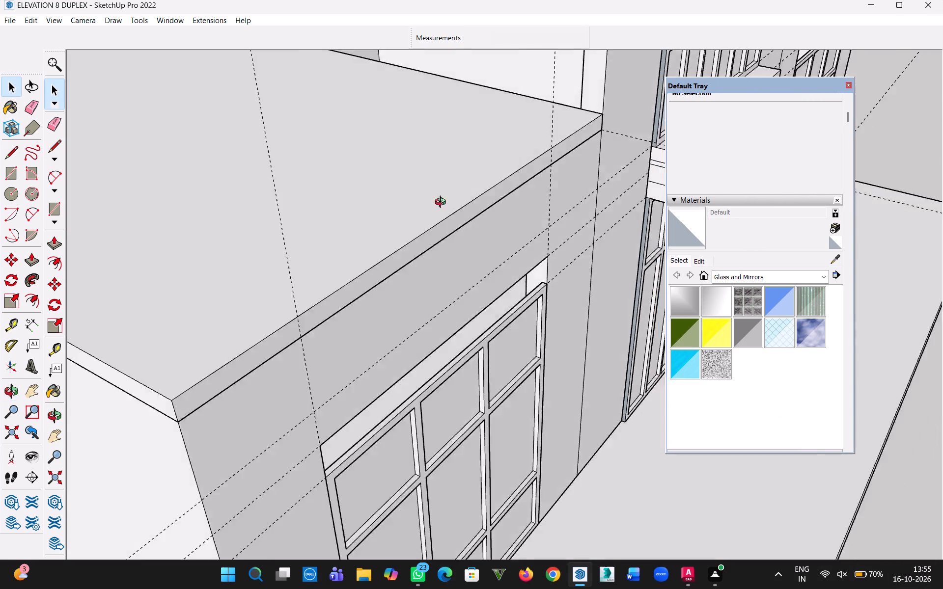
{"action": "middle_click_drag", "start_coordinate": [443, 203], "coordinate": [468, 214]}
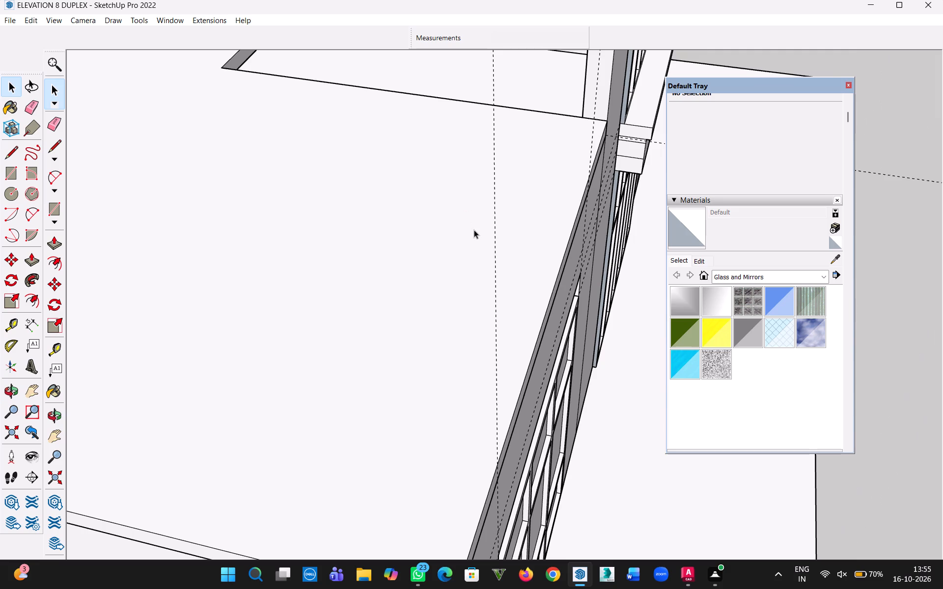
{"action": "key", "text": "h"}
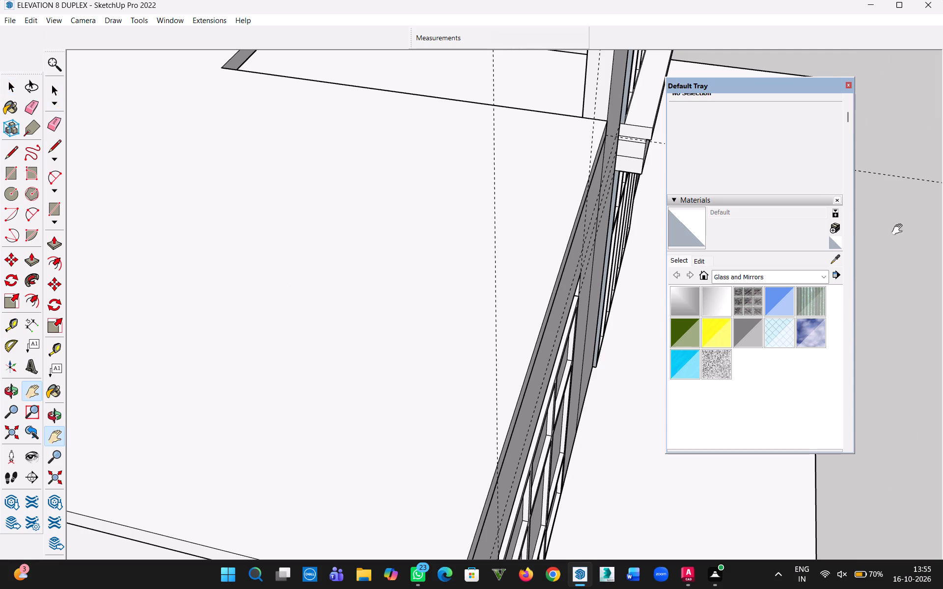
{"action": "scroll", "coordinate": [638, 292], "scroll_direction": "down", "scroll_amount": 9}
{"action": "middle_click_drag", "start_coordinate": [366, 258], "coordinate": [836, 265]}
{"action": "scroll", "coordinate": [479, 103], "scroll_direction": "up", "scroll_amount": 6}
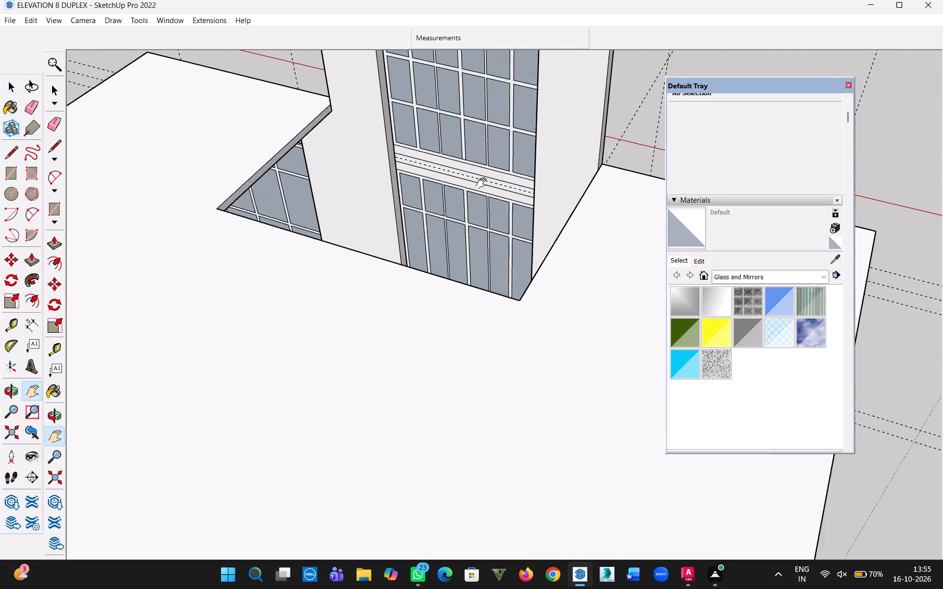
{"action": "scroll", "coordinate": [483, 184], "scroll_direction": "up", "scroll_amount": 6}
{"action": "middle_click_drag", "start_coordinate": [483, 235], "coordinate": [417, 261]}
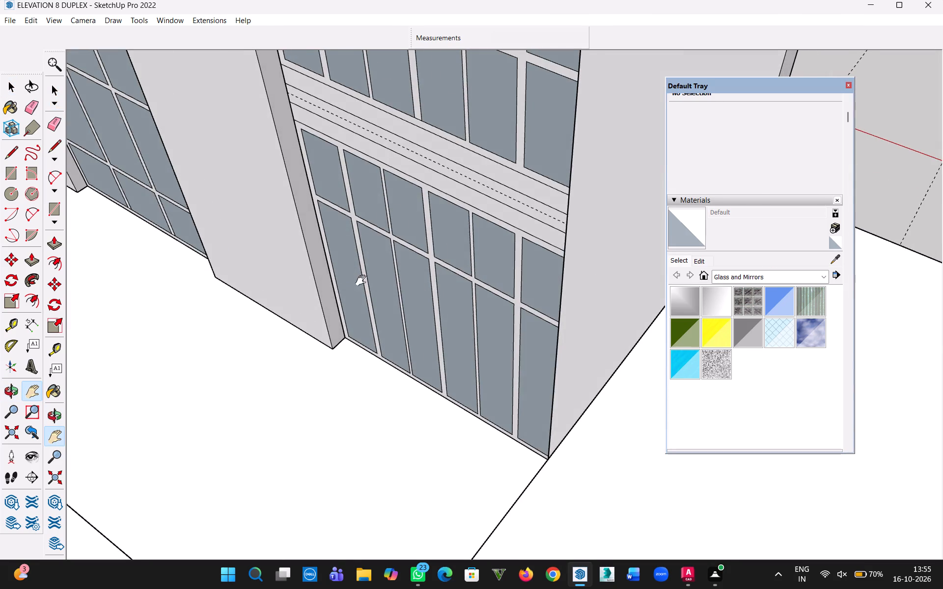
{"action": "scroll", "coordinate": [365, 286], "scroll_direction": "down", "scroll_amount": 7}
{"action": "middle_click_drag", "start_coordinate": [481, 326], "coordinate": [130, 375]}
Move the arched window group 2" back, from its projecting bottom frame corner to the wall face.
{"action": "scroll", "coordinate": [426, 237], "scroll_direction": "up", "scroll_amount": 8}
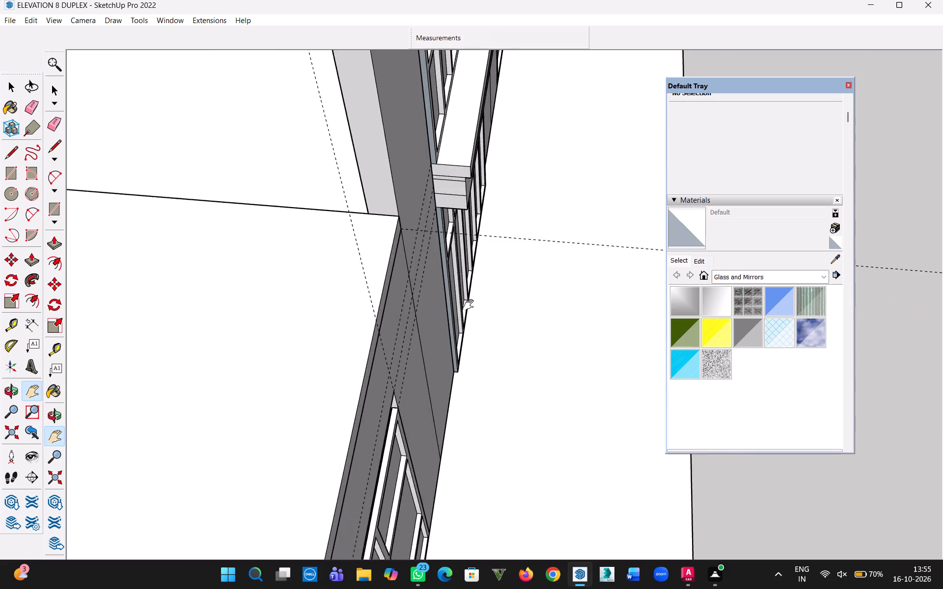
{"action": "middle_click_drag", "start_coordinate": [493, 331], "coordinate": [264, 256]}
{"action": "scroll", "coordinate": [441, 356], "scroll_direction": "up", "scroll_amount": 11}
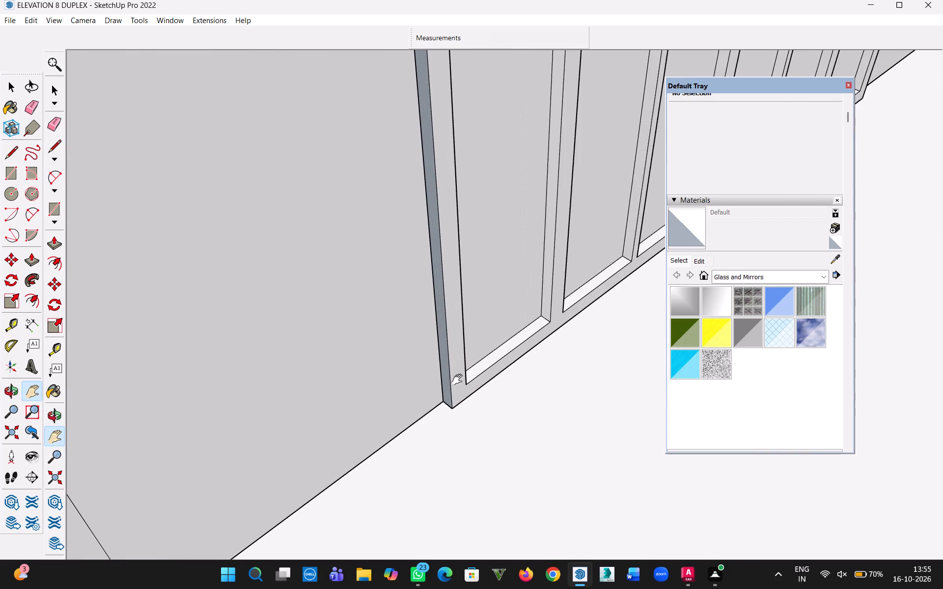
{"action": "key", "text": "m"}
{"action": "left_click", "coordinate": [448, 413]}
{"action": "left_click", "coordinate": [441, 407]}
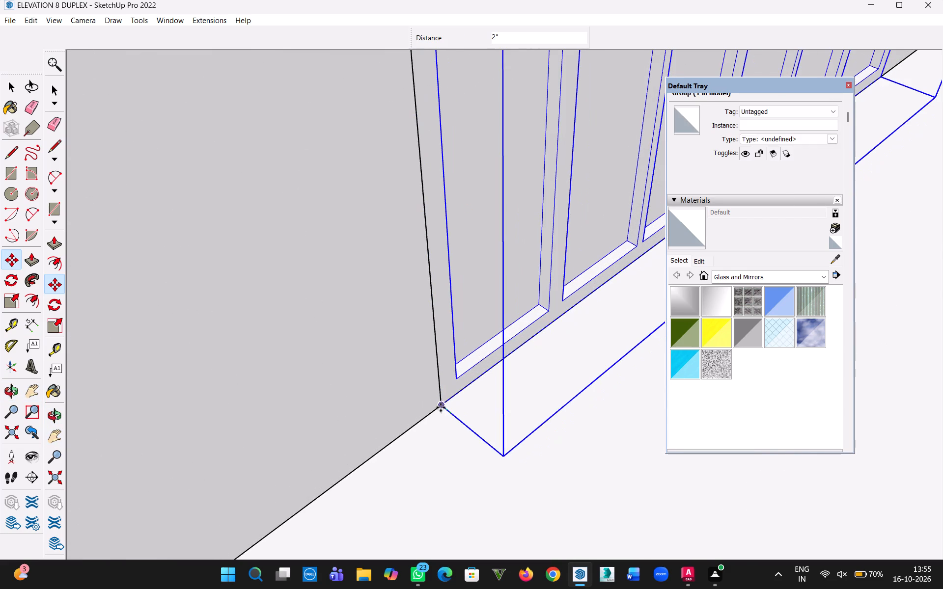
{"action": "scroll", "coordinate": [467, 425], "scroll_direction": "down", "scroll_amount": 20}
{"action": "scroll", "coordinate": [467, 425], "scroll_direction": "down", "scroll_amount": 3}
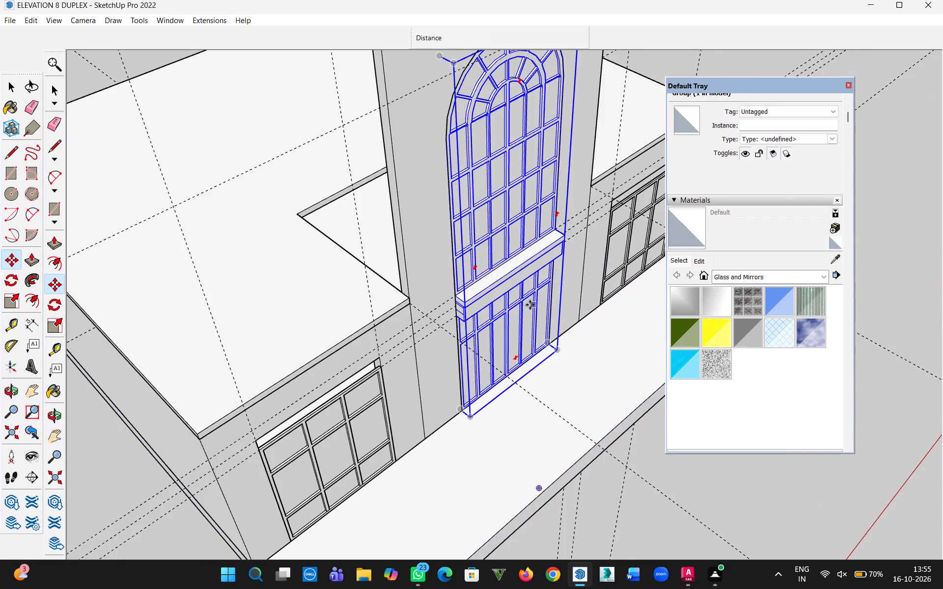
Open the building wall group for editing from a front view of the central tower.
{"action": "middle_click_drag", "start_coordinate": [533, 318], "coordinate": [280, 328]}
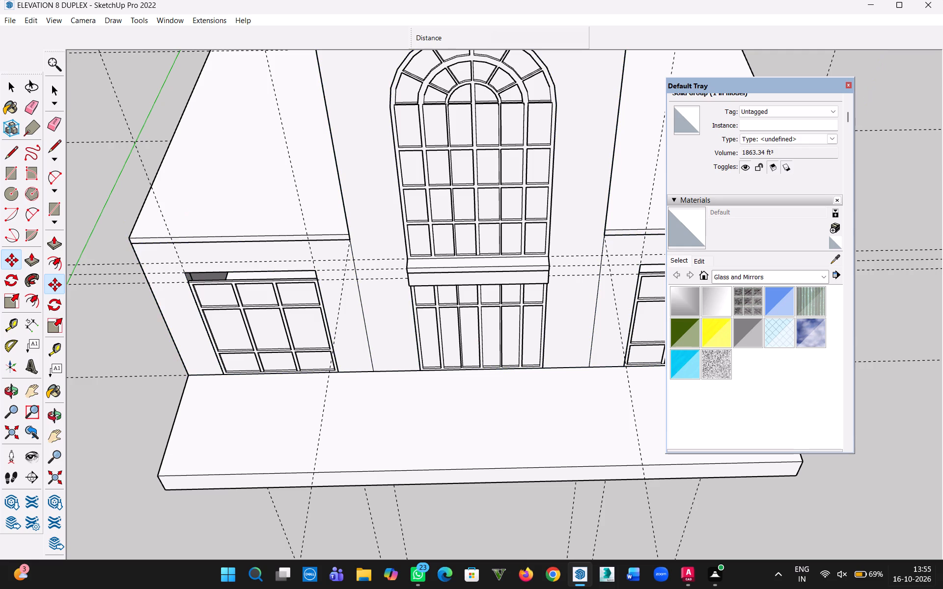
{"action": "scroll", "coordinate": [374, 132], "scroll_direction": "down", "scroll_amount": 1}
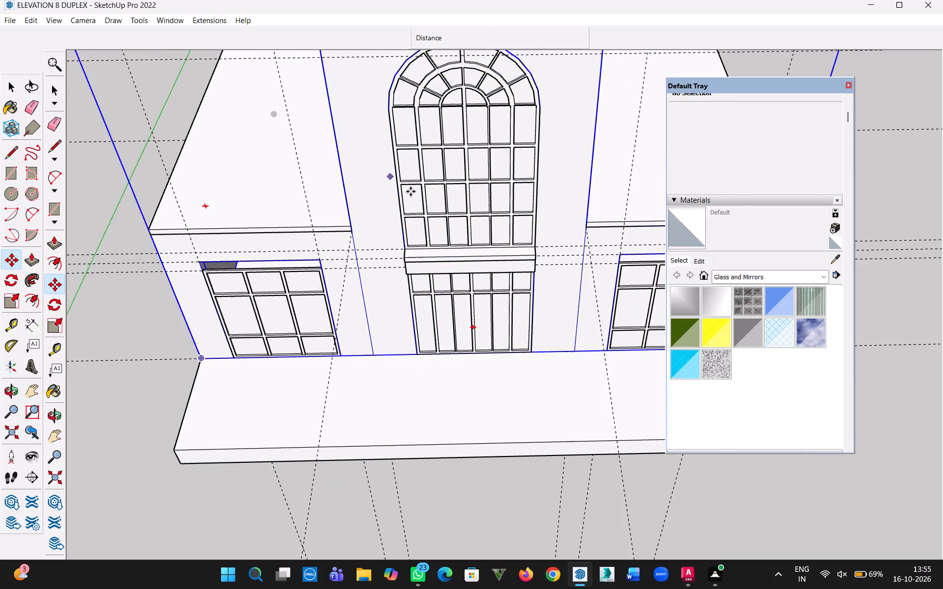
{"action": "scroll", "coordinate": [417, 201], "scroll_direction": "down", "scroll_amount": 2}
{"action": "middle_click_drag", "start_coordinate": [492, 279], "coordinate": [511, 201]}
{"action": "key", "text": "h"}
{"action": "left_click_drag", "start_coordinate": [467, 229], "coordinate": [417, 341]}
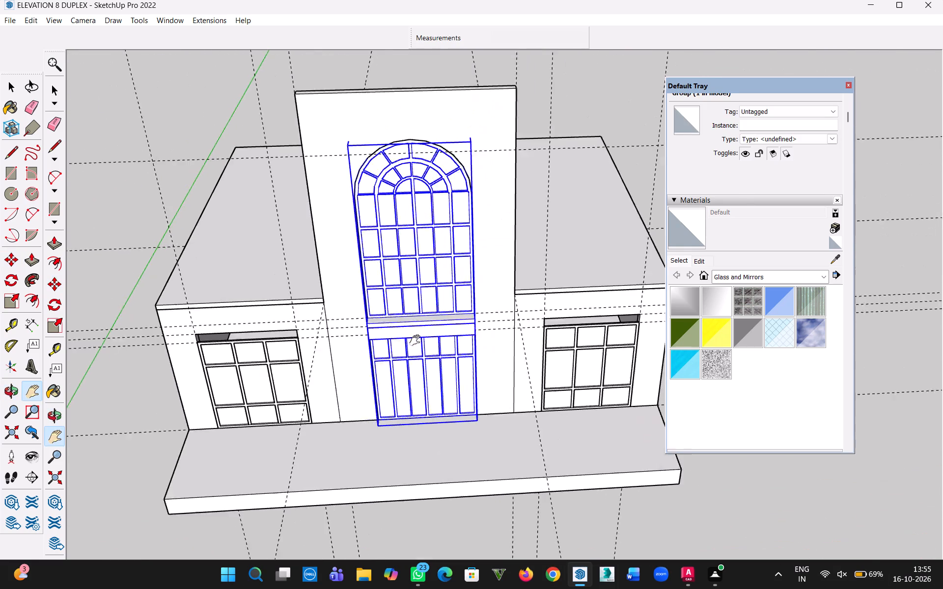
{"action": "left_click_drag", "start_coordinate": [417, 341], "coordinate": [380, 465]}
{"action": "middle_click_drag", "start_coordinate": [380, 466], "coordinate": [429, 340]}
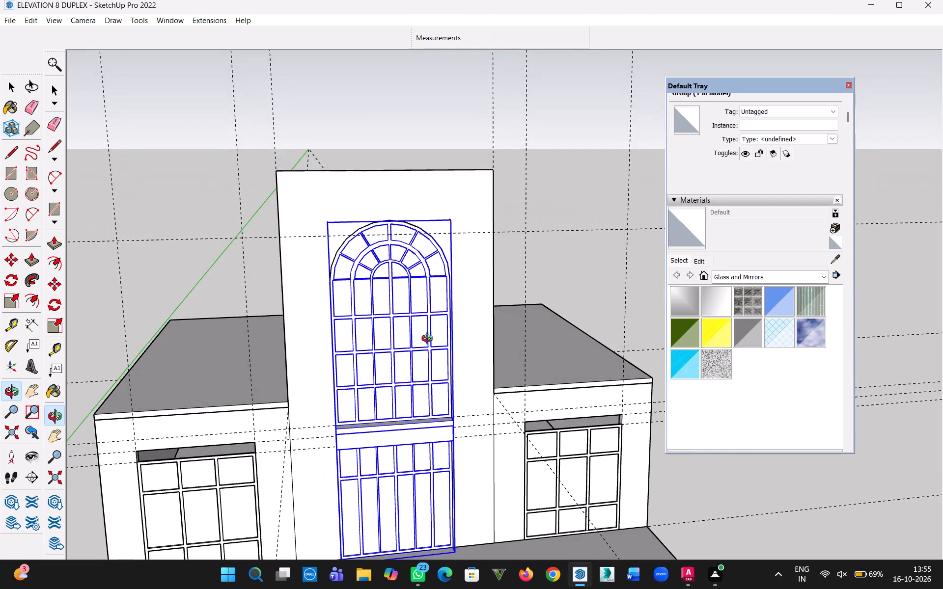
{"action": "middle_click_drag", "start_coordinate": [429, 340], "coordinate": [429, 345]}
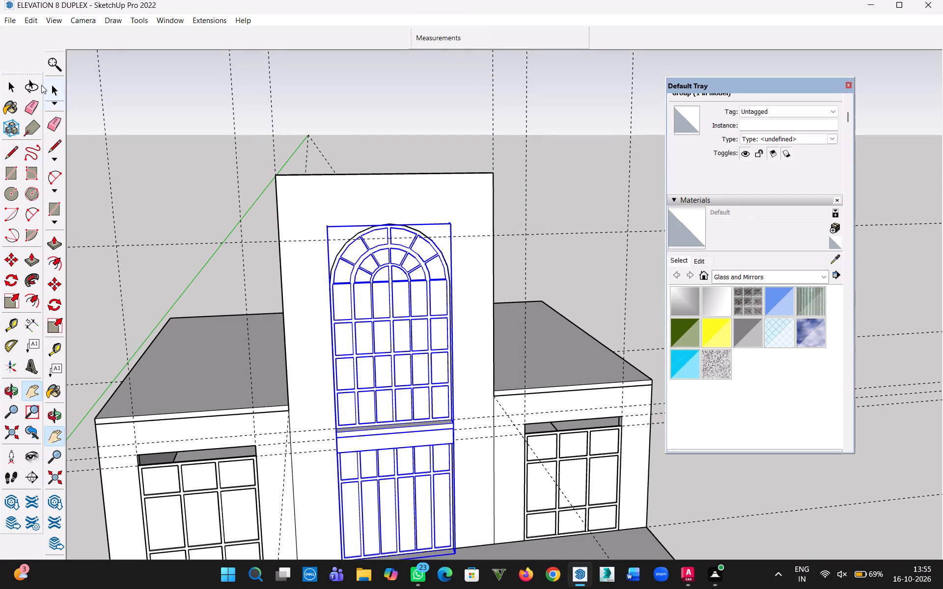
{"action": "left_click", "coordinate": [13, 91]}
{"action": "left_click", "coordinate": [369, 213]}
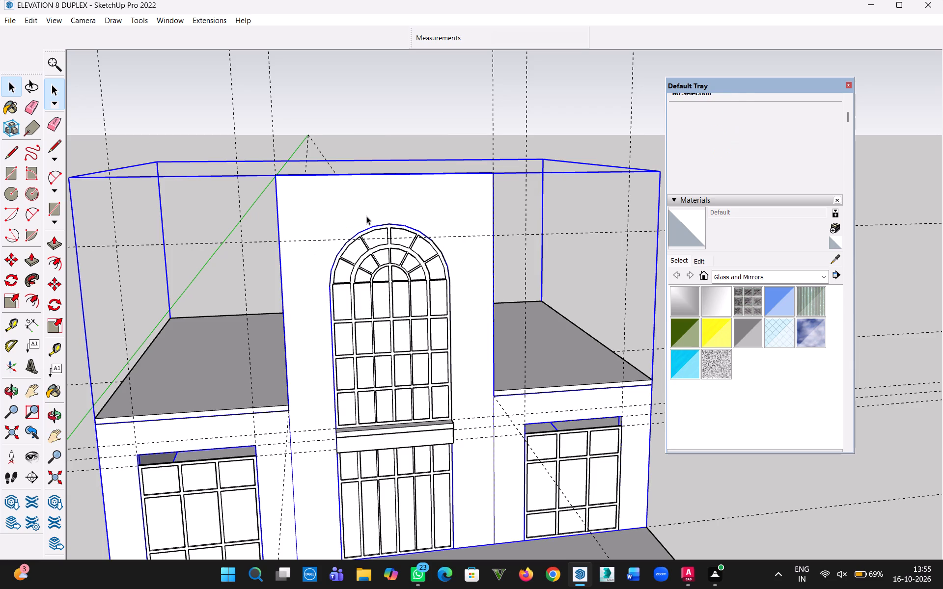
{"action": "double_click", "coordinate": [376, 205]}
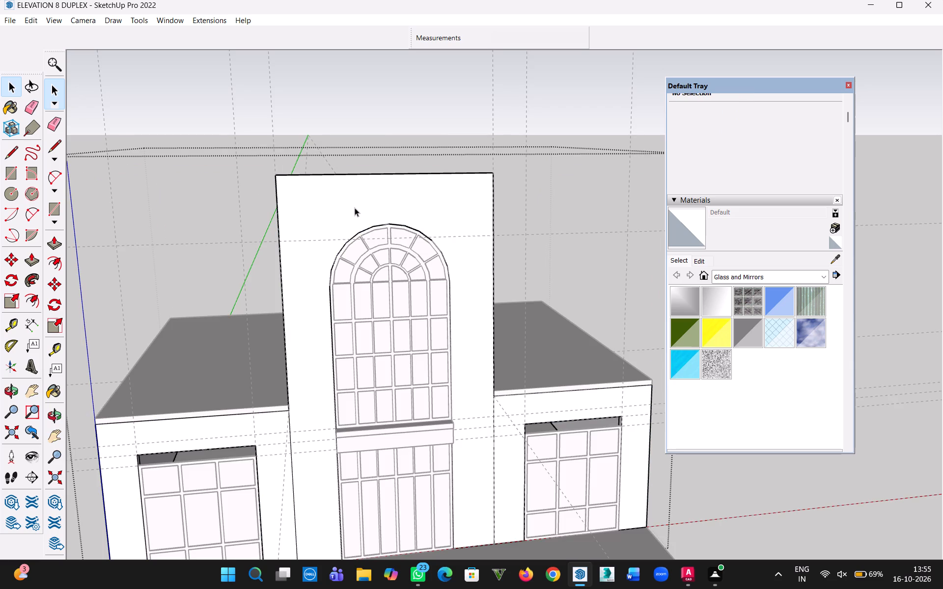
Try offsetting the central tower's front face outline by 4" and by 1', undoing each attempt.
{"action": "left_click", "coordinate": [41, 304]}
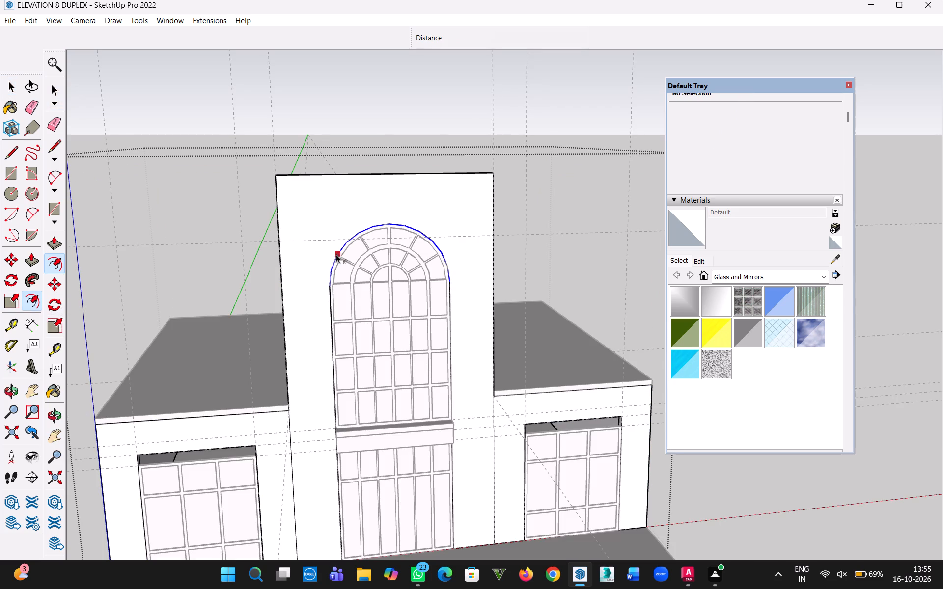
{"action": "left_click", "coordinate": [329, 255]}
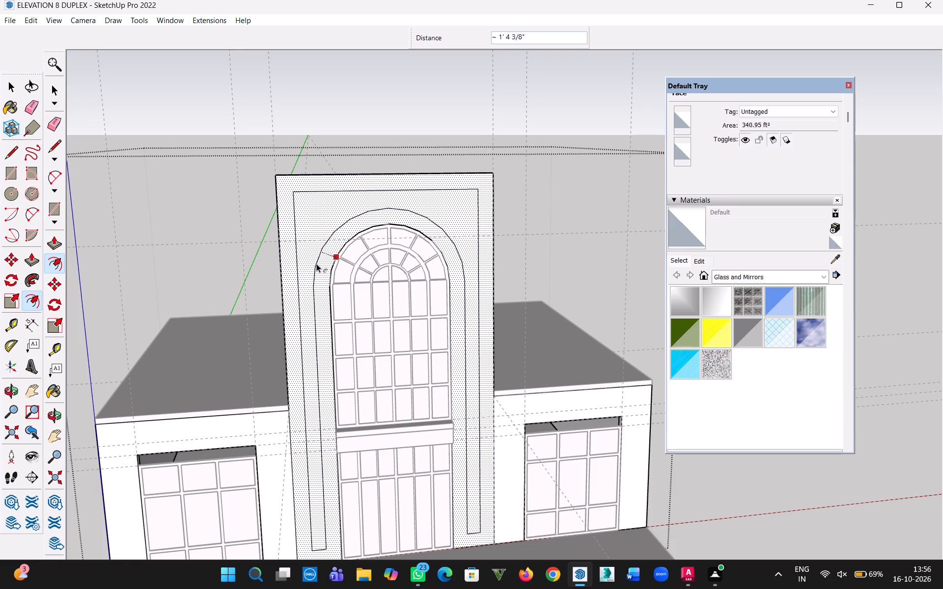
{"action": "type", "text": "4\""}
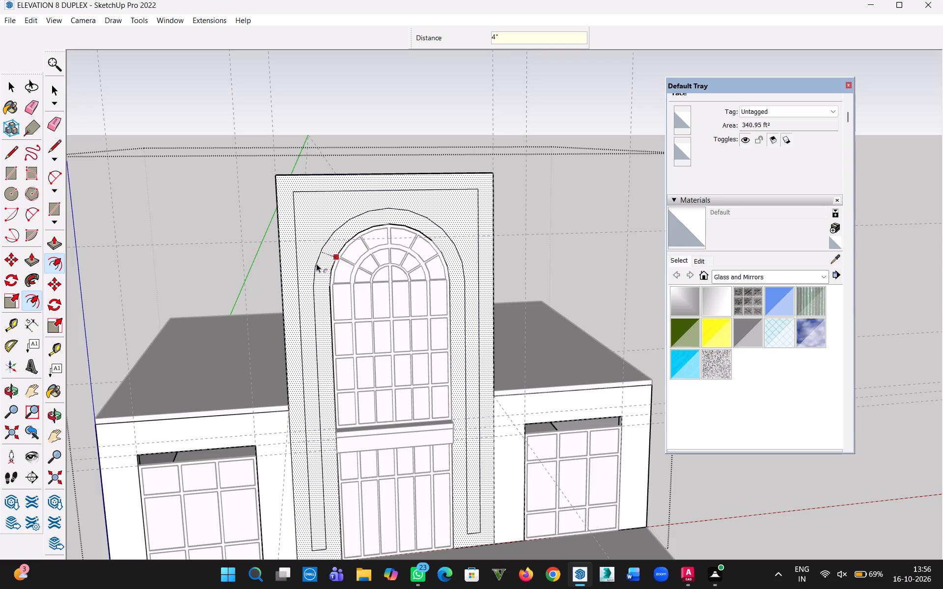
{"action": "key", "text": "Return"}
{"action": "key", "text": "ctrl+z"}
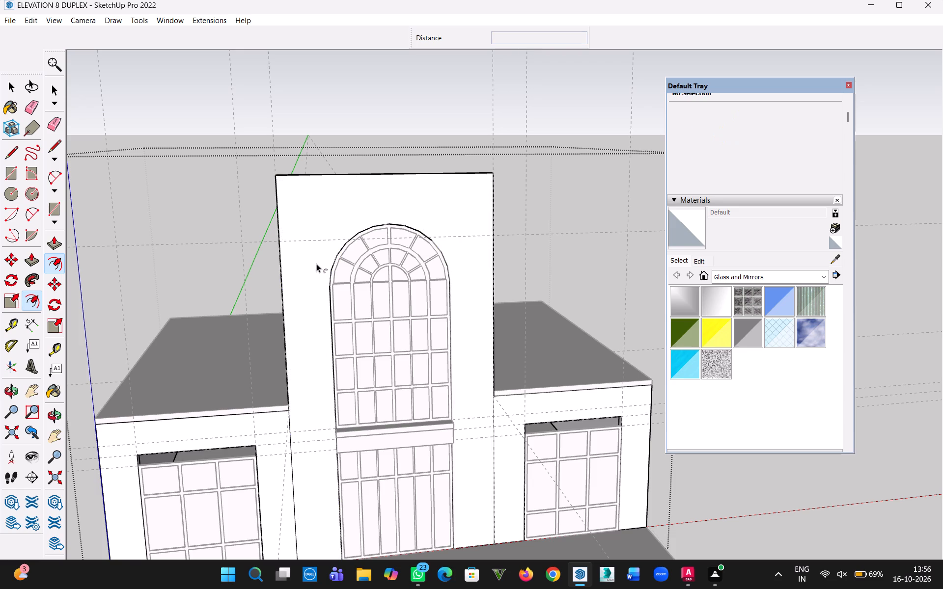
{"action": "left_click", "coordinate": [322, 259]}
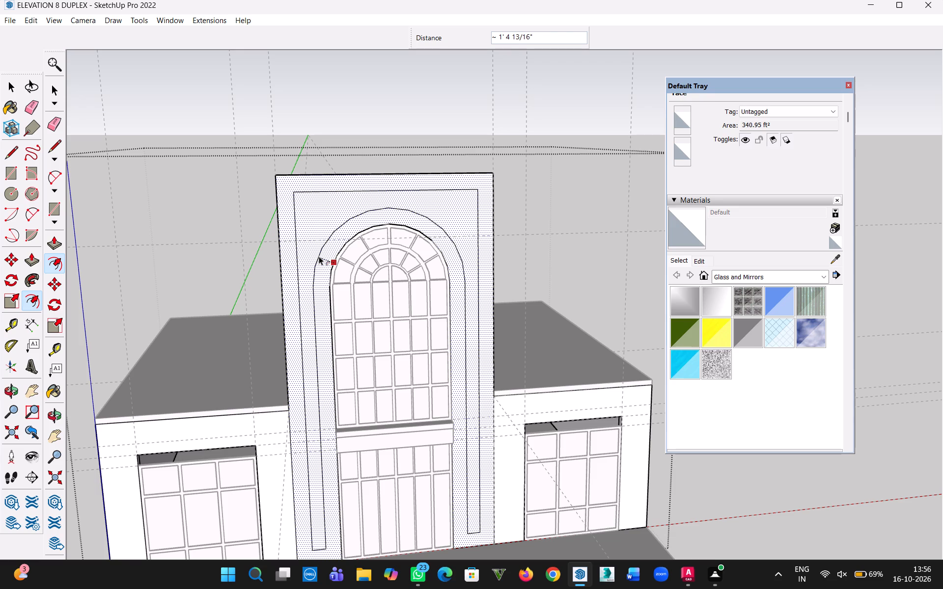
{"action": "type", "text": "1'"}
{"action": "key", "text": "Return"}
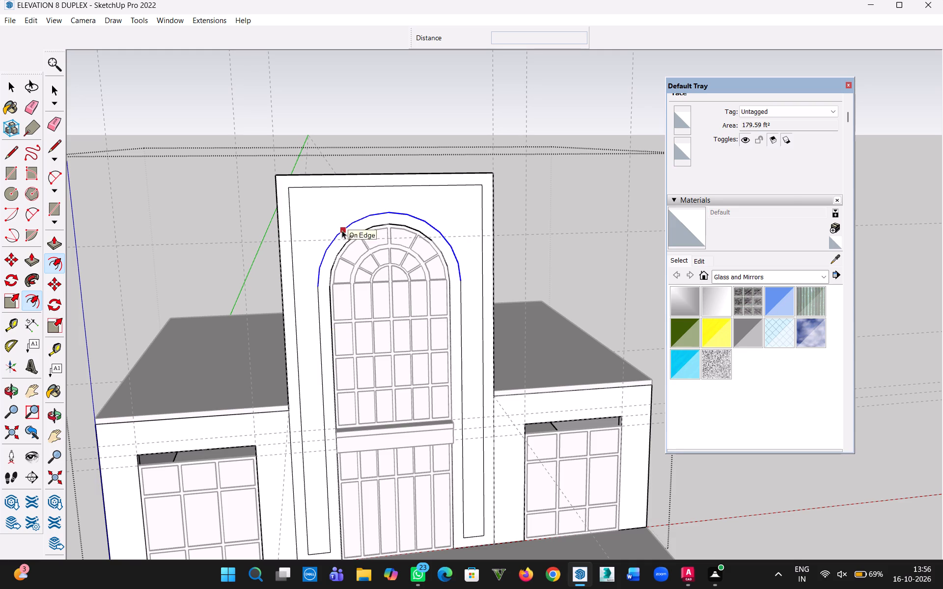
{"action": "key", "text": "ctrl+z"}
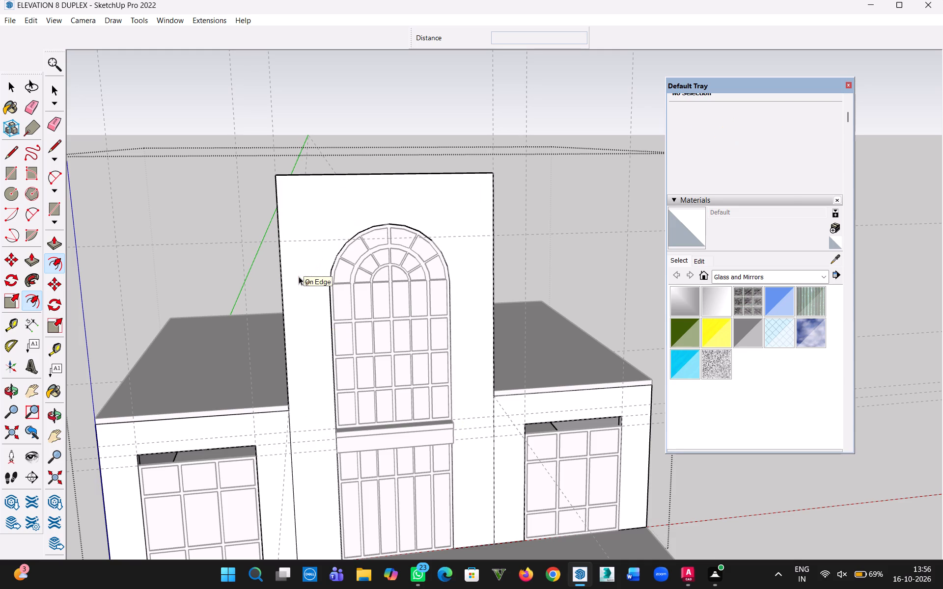
Offset the central tower's front face outline 8" inward, forming a border around the arched opening and outer edges.
{"action": "left_click", "coordinate": [329, 348]}
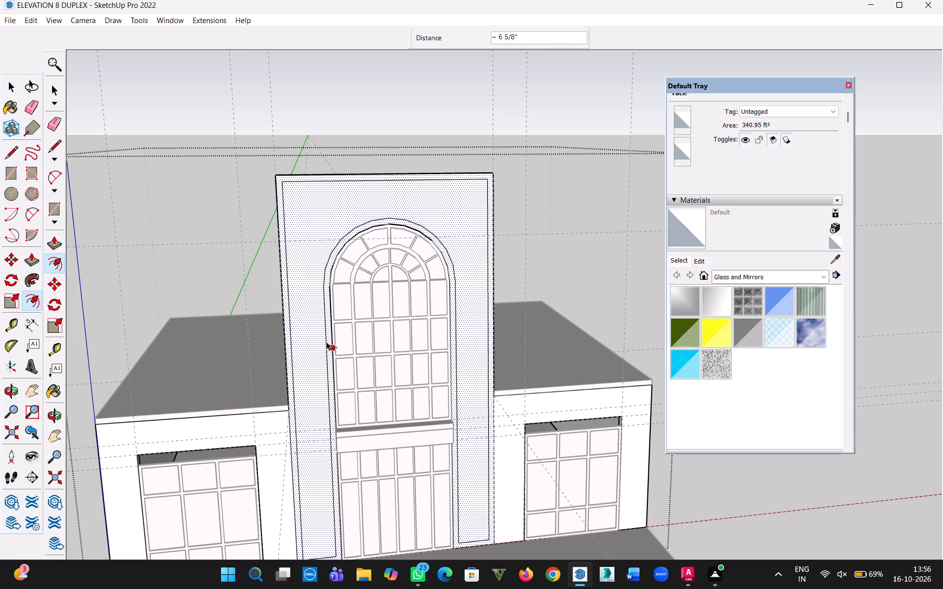
{"action": "type", "text": "8\""}
{"action": "key", "text": "Return"}
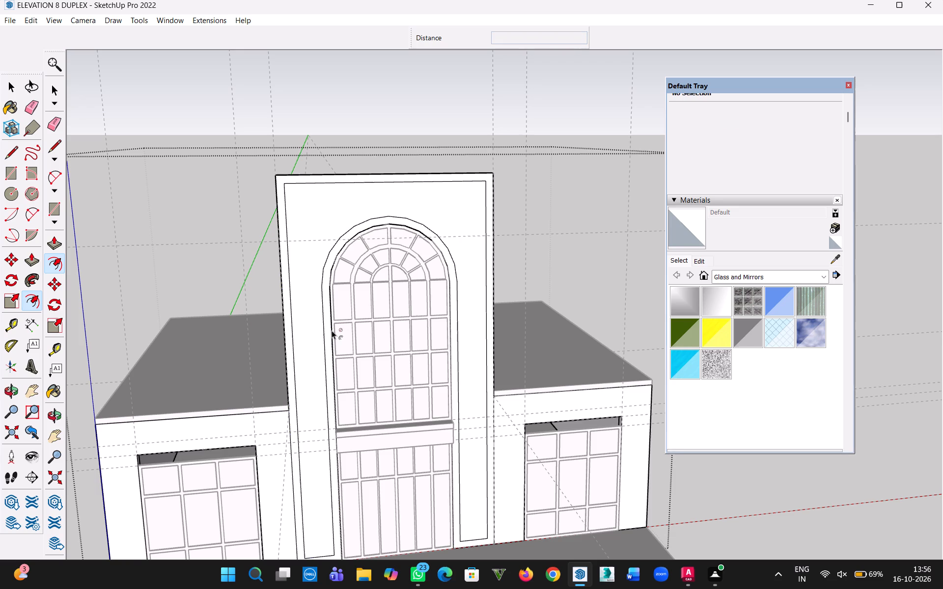
Examine the offset border around the arched opening and the tower's outer edges, up close and in the full elevation.
{"action": "scroll", "coordinate": [330, 332], "scroll_direction": "up", "scroll_amount": 2}
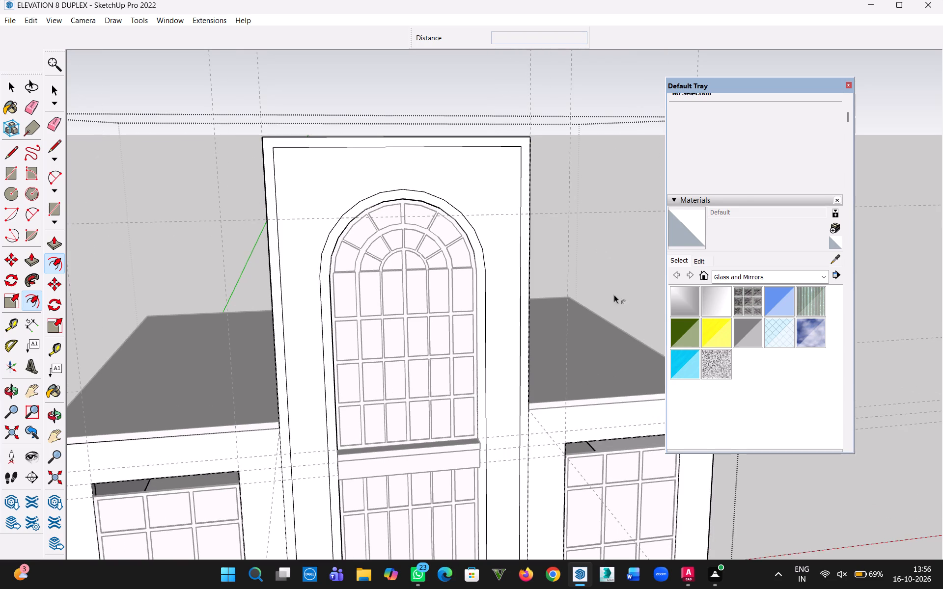
{"action": "scroll", "coordinate": [356, 345], "scroll_direction": "down", "scroll_amount": 1}
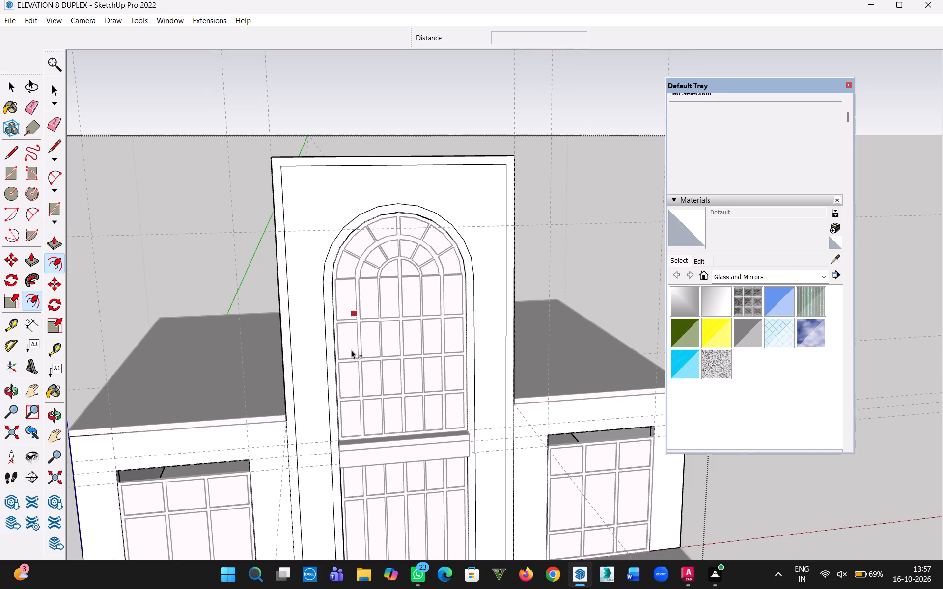
{"action": "left_click", "coordinate": [14, 89]}
{"action": "scroll", "coordinate": [505, 287], "scroll_direction": "up", "scroll_amount": 2}
{"action": "scroll", "coordinate": [321, 268], "scroll_direction": "up", "scroll_amount": 2}
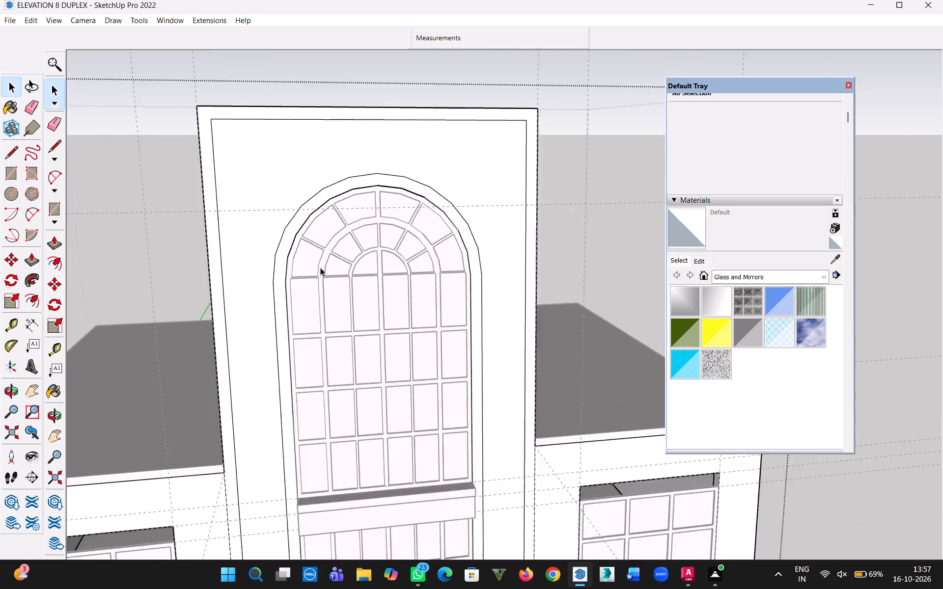
{"action": "scroll", "coordinate": [320, 268], "scroll_direction": "up", "scroll_amount": 2}
{"action": "key", "text": "p"}
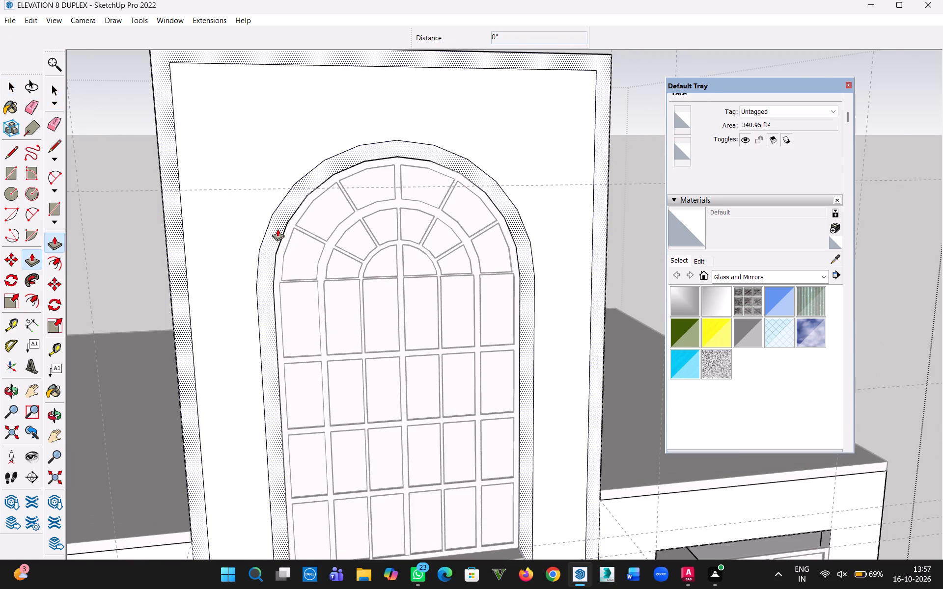
{"action": "scroll", "coordinate": [287, 257], "scroll_direction": "down", "scroll_amount": 2}
{"action": "scroll", "coordinate": [339, 347], "scroll_direction": "down", "scroll_amount": 3}
{"action": "scroll", "coordinate": [366, 398], "scroll_direction": "down", "scroll_amount": 4}
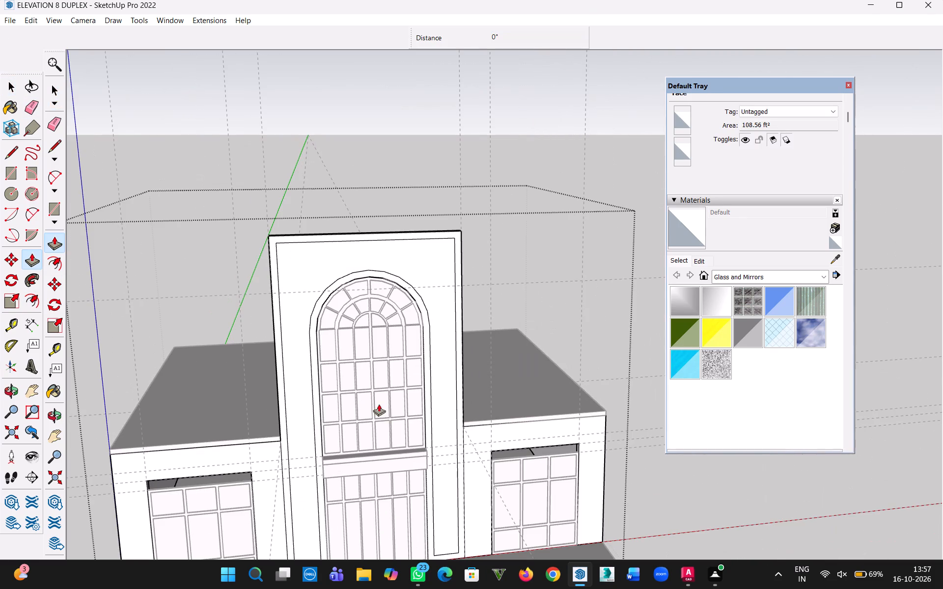
{"action": "key", "text": "h"}
{"action": "left_click_drag", "start_coordinate": [399, 414], "coordinate": [377, 303]}
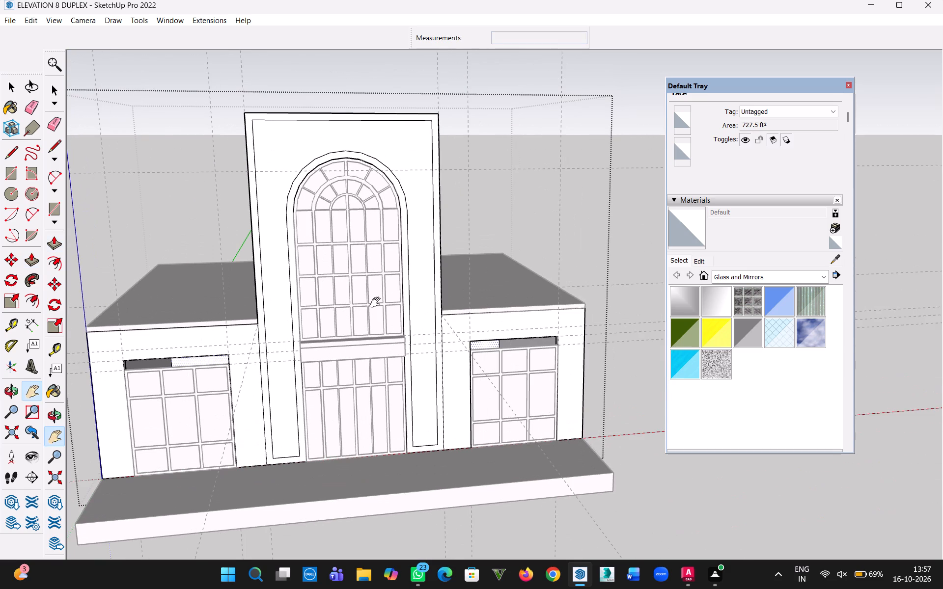
Draw two 8" vertical lines extending the offset border down to the base line on the pier right of the door.
{"action": "scroll", "coordinate": [397, 429], "scroll_direction": "up", "scroll_amount": 2}
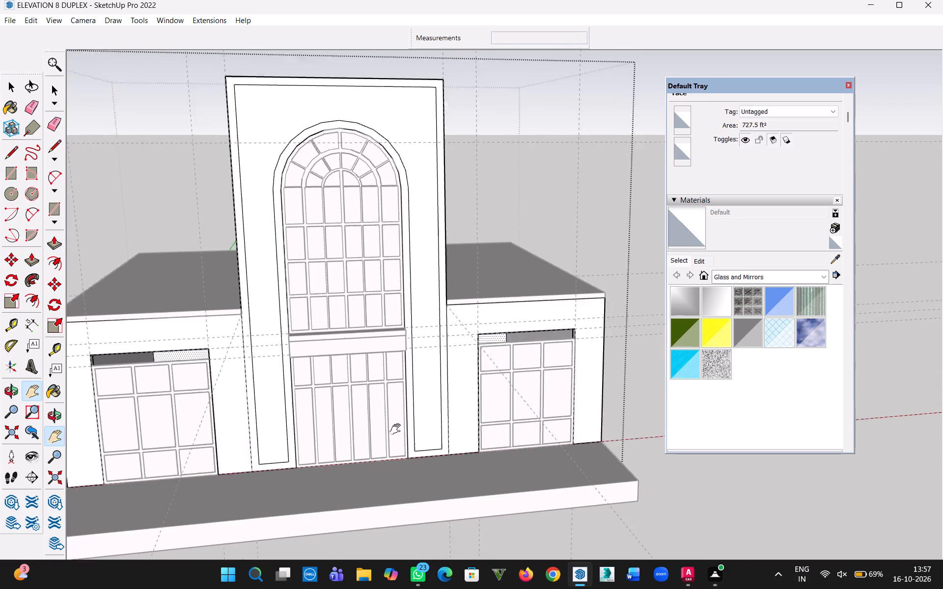
{"action": "scroll", "coordinate": [397, 429], "scroll_direction": "up", "scroll_amount": 3}
{"action": "scroll", "coordinate": [461, 479], "scroll_direction": "up", "scroll_amount": 4}
{"action": "key", "text": "l"}
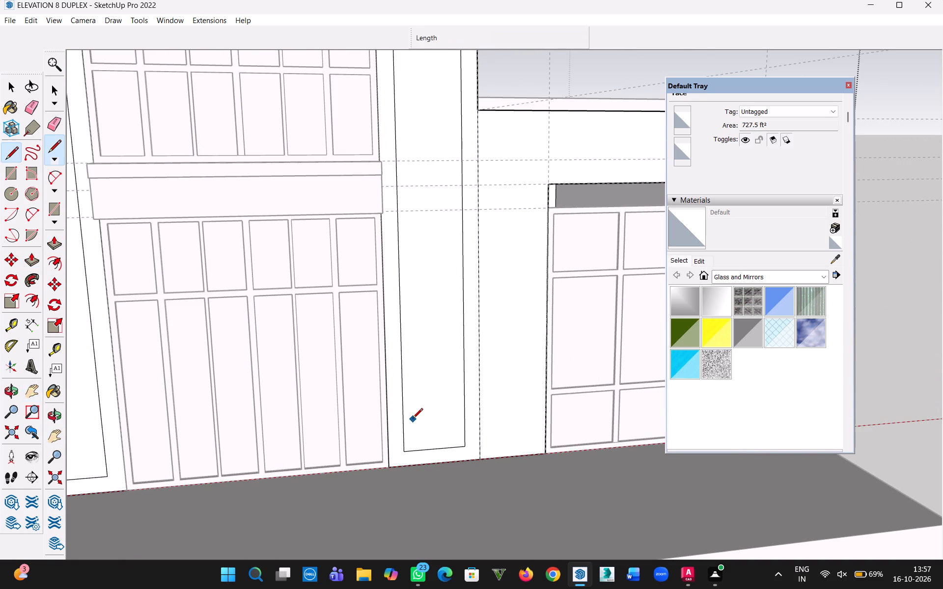
{"action": "left_click", "coordinate": [407, 450]}
{"action": "left_click", "coordinate": [405, 466]}
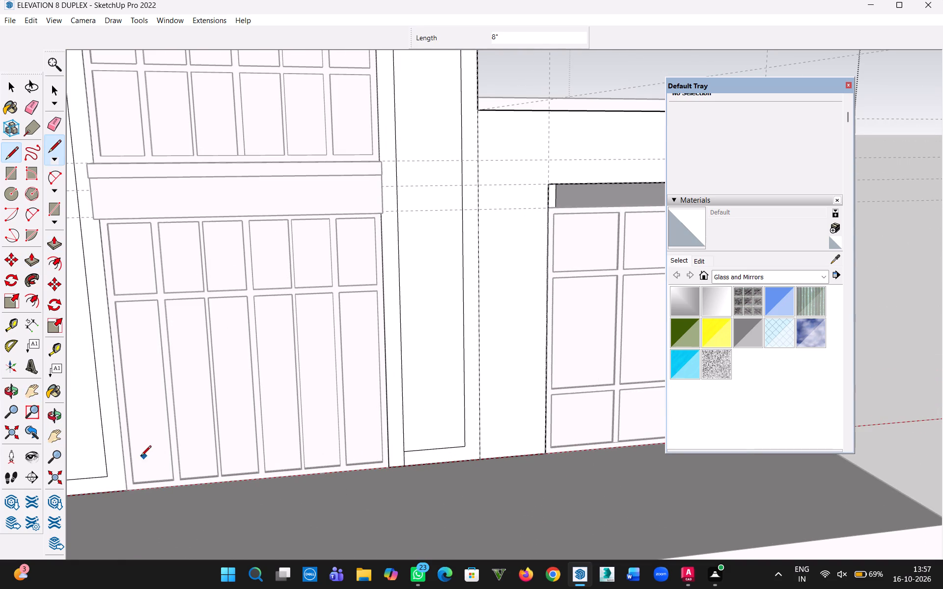
{"action": "left_click", "coordinate": [464, 449]}
{"action": "left_click", "coordinate": [464, 459]}
Draw two 8" vertical lines extending the offset border down to the base line on the pier left of the door.
{"action": "scroll", "coordinate": [274, 512], "scroll_direction": "down", "scroll_amount": 4}
{"action": "key", "text": "h"}
{"action": "left_click_drag", "start_coordinate": [273, 512], "coordinate": [529, 477]}
{"action": "key", "text": "Escape"}
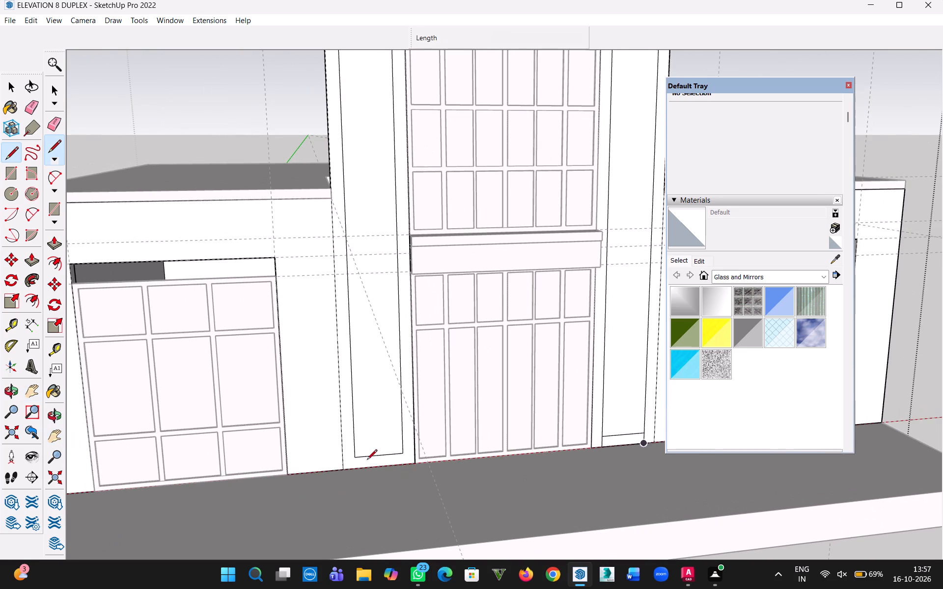
{"action": "left_click", "coordinate": [357, 457]}
{"action": "left_click", "coordinate": [356, 466]}
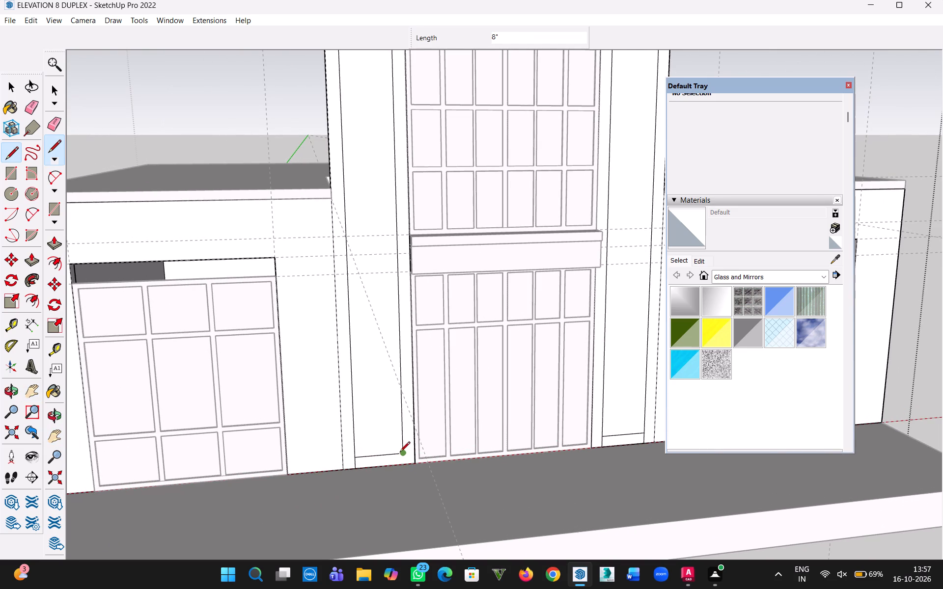
{"action": "left_click", "coordinate": [400, 453]}
{"action": "left_click", "coordinate": [406, 466]}
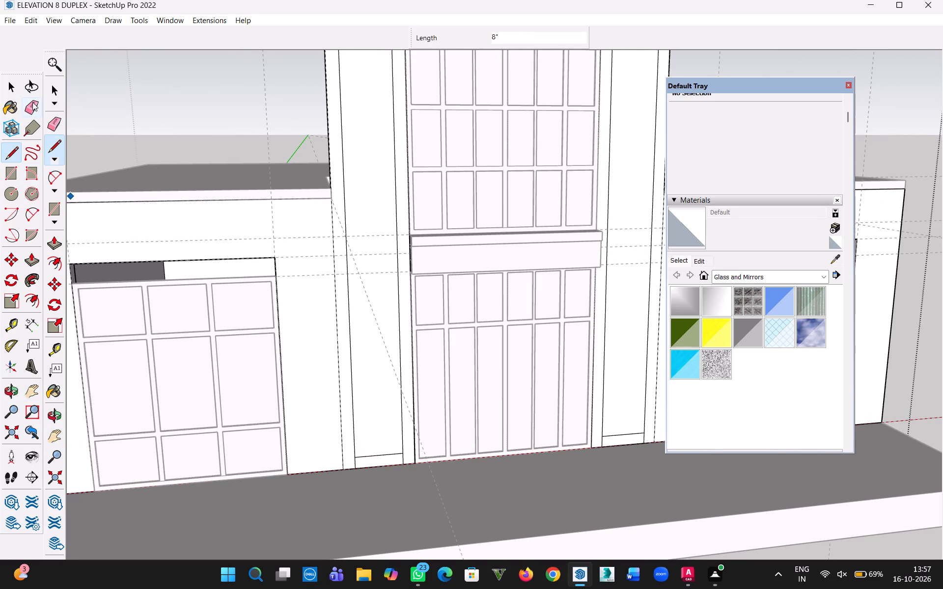
Erase the horizontal bottom edges of the offset border on both piers beside the door.
{"action": "left_click", "coordinate": [25, 110]}
{"action": "left_click_drag", "start_coordinate": [386, 451], "coordinate": [385, 455]}
{"action": "key", "text": "h"}
{"action": "left_click_drag", "start_coordinate": [610, 433], "coordinate": [423, 482]}
{"action": "key", "text": "Escape"}
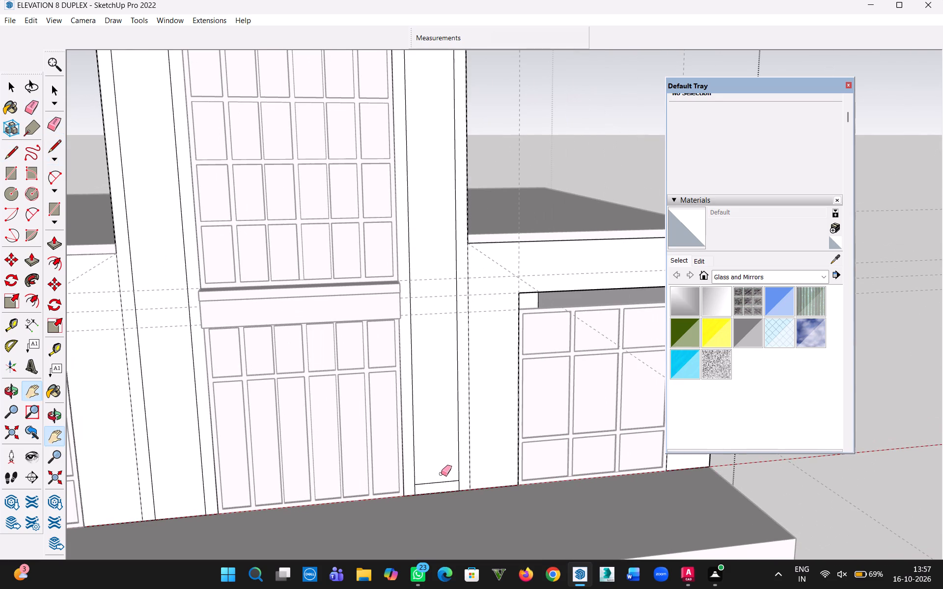
{"action": "left_click_drag", "start_coordinate": [431, 480], "coordinate": [431, 484]}
Move both segments of the outer border's right-hand inner edge 1' toward the arched window.
{"action": "key", "text": "p"}
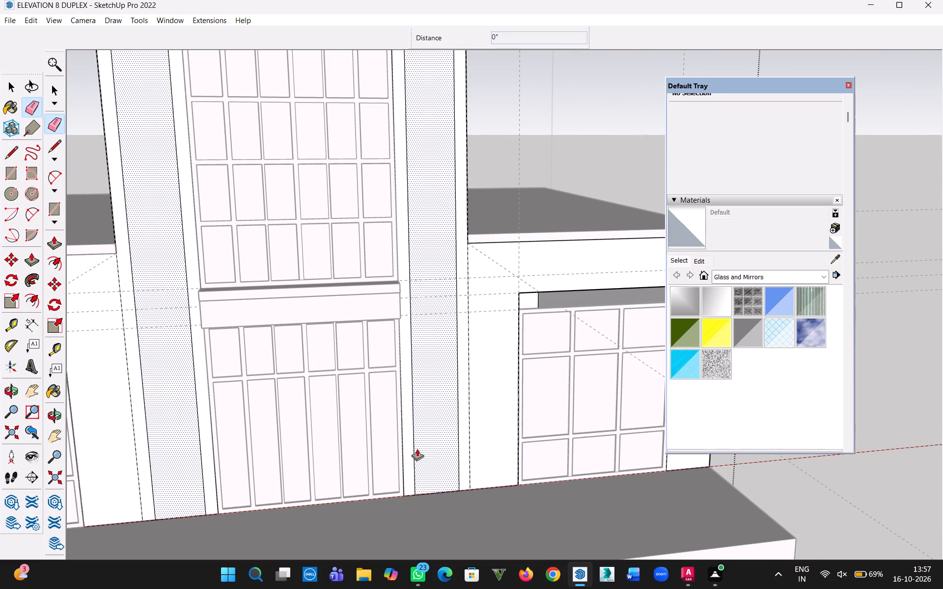
{"action": "left_click", "coordinate": [10, 83]}
{"action": "scroll", "coordinate": [487, 340], "scroll_direction": "down", "scroll_amount": 5}
{"action": "scroll", "coordinate": [462, 376], "scroll_direction": "up", "scroll_amount": 9}
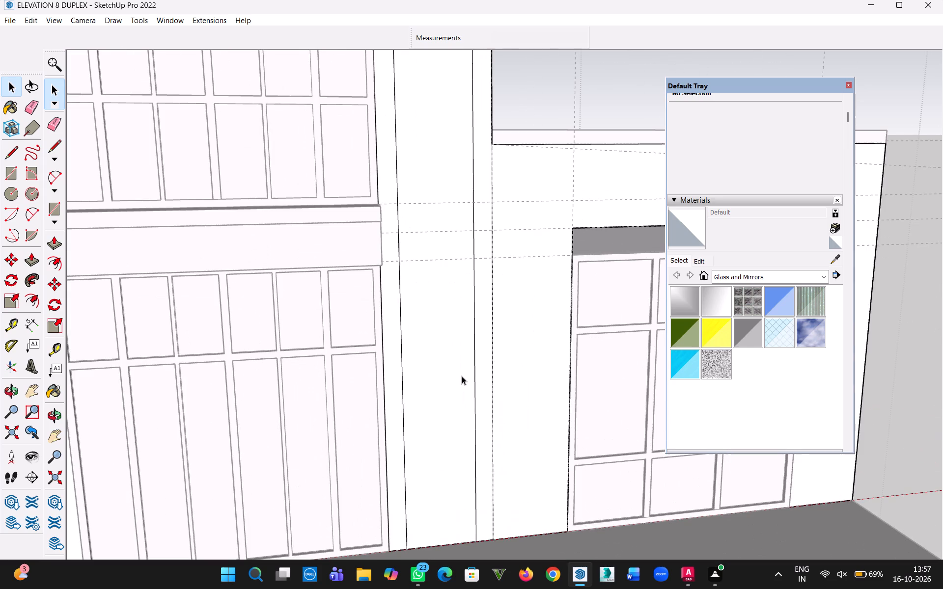
{"action": "left_click", "coordinate": [474, 407]}
{"action": "scroll", "coordinate": [466, 421], "scroll_direction": "down", "scroll_amount": 9}
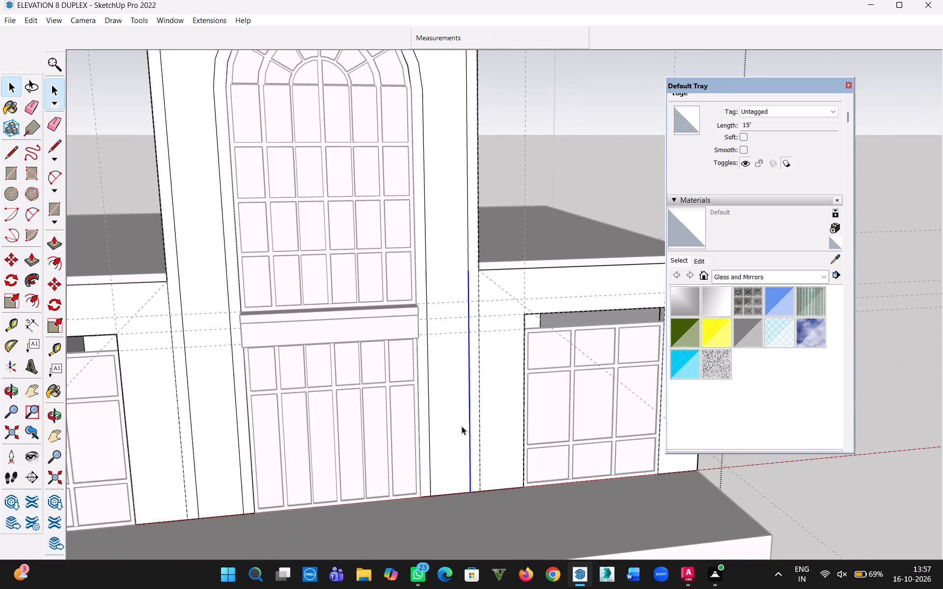
{"action": "key", "text": "m"}
{"action": "left_click", "coordinate": [11, 93]}
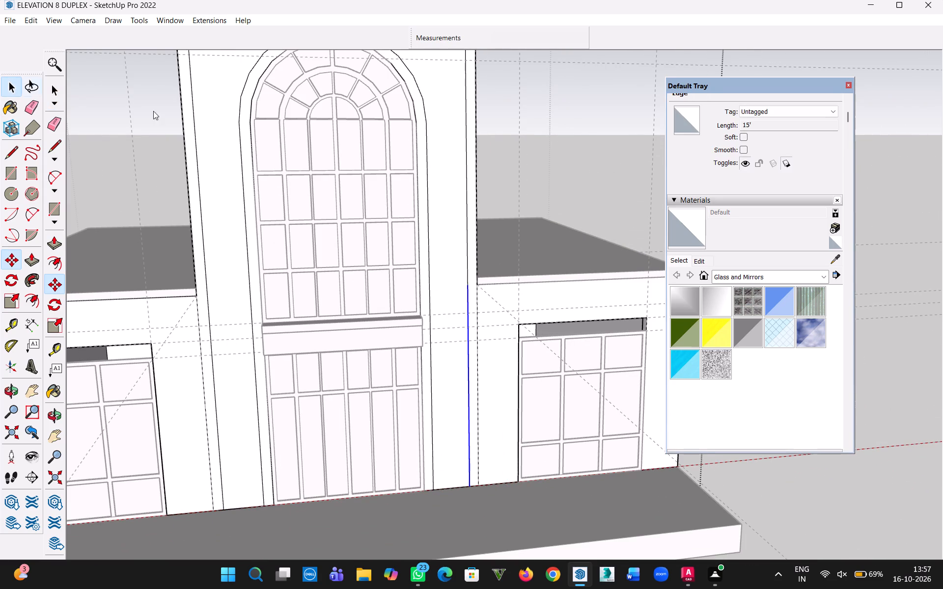
{"action": "left_click", "coordinate": [468, 203], "text": "ctrl"}
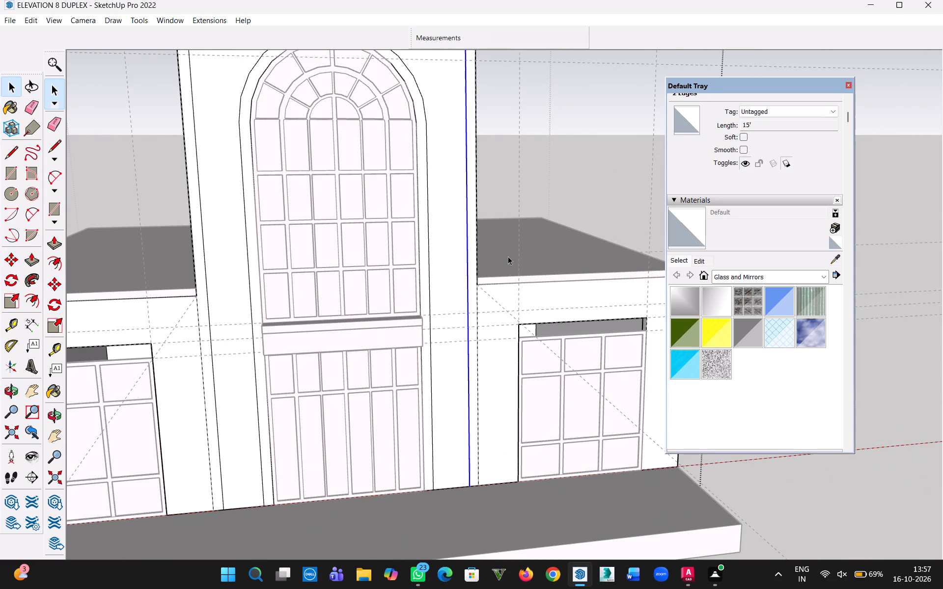
{"action": "scroll", "coordinate": [506, 269], "scroll_direction": "down", "scroll_amount": 5}
{"action": "scroll", "coordinate": [500, 252], "scroll_direction": "up", "scroll_amount": 1}
{"action": "key", "text": "m"}
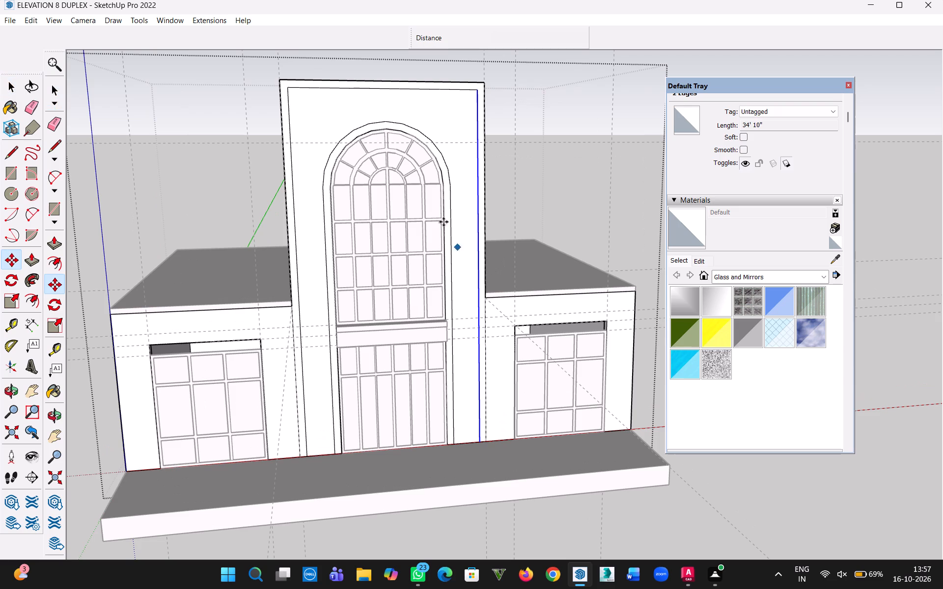
{"action": "left_click", "coordinate": [481, 274]}
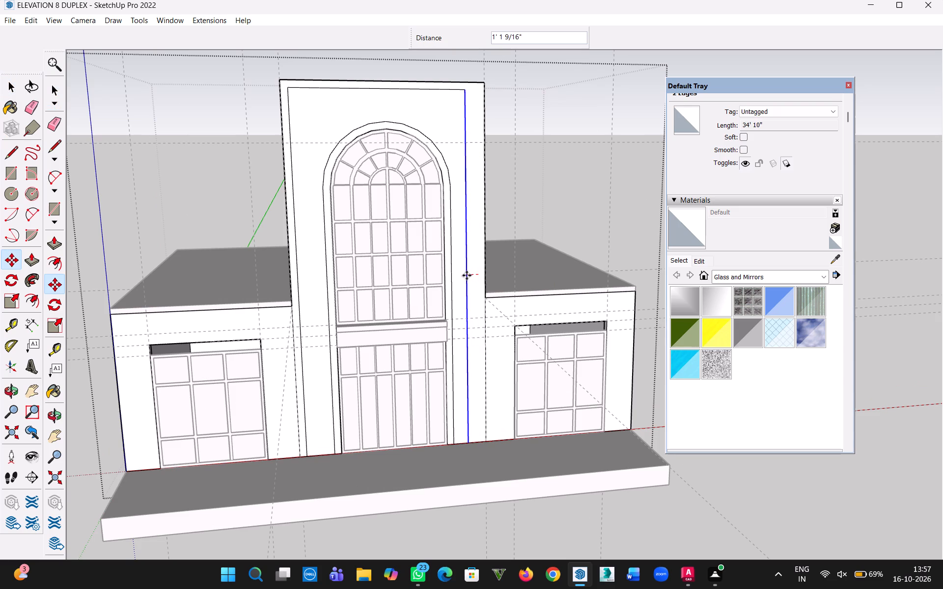
{"action": "type", "text": "1'"}
{"action": "key", "text": "Return"}
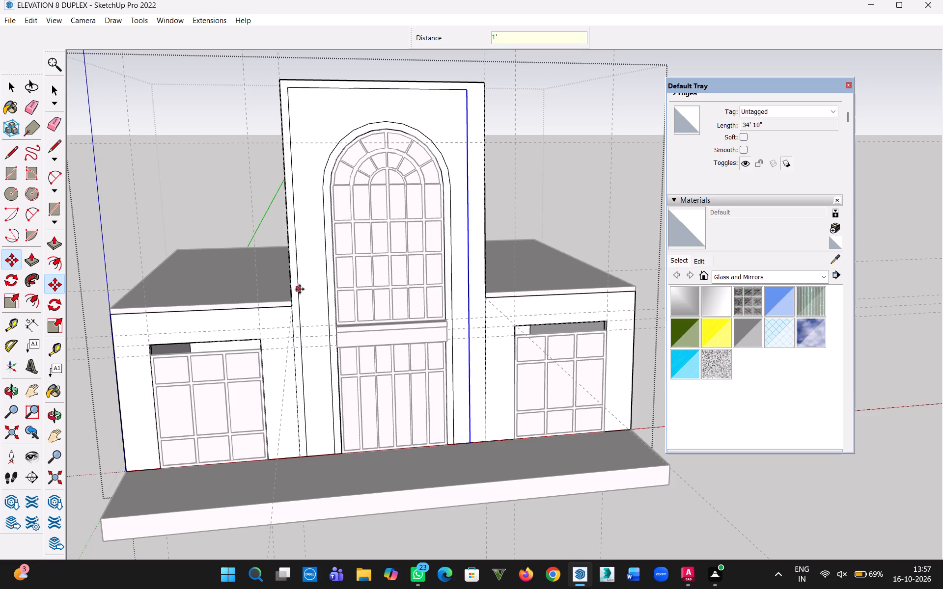
{"action": "key", "text": "Escape"}
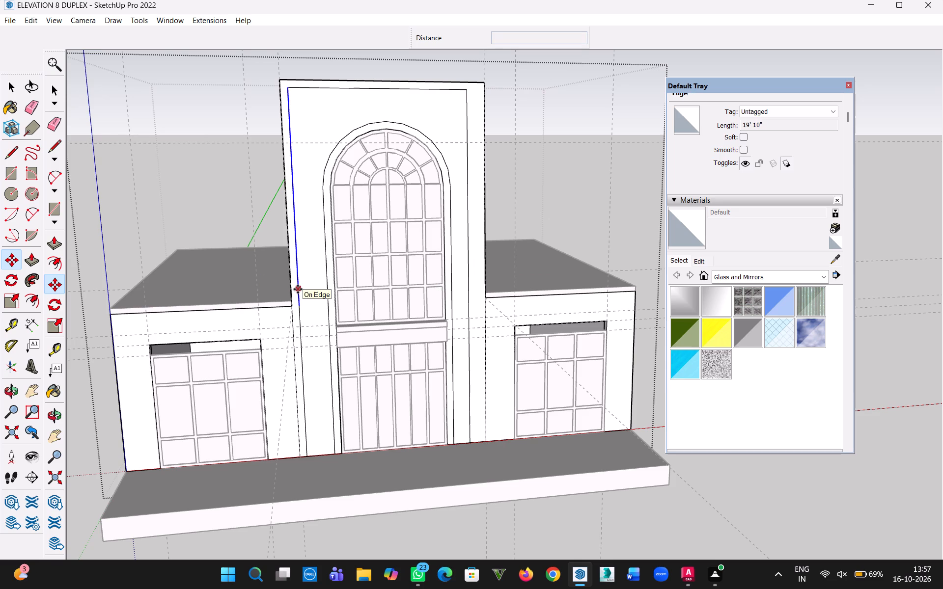
Move both segments of the outer border's left-hand inner edge 1' toward the arched window.
{"action": "left_click", "coordinate": [298, 289]}
{"action": "key", "text": "Escape"}
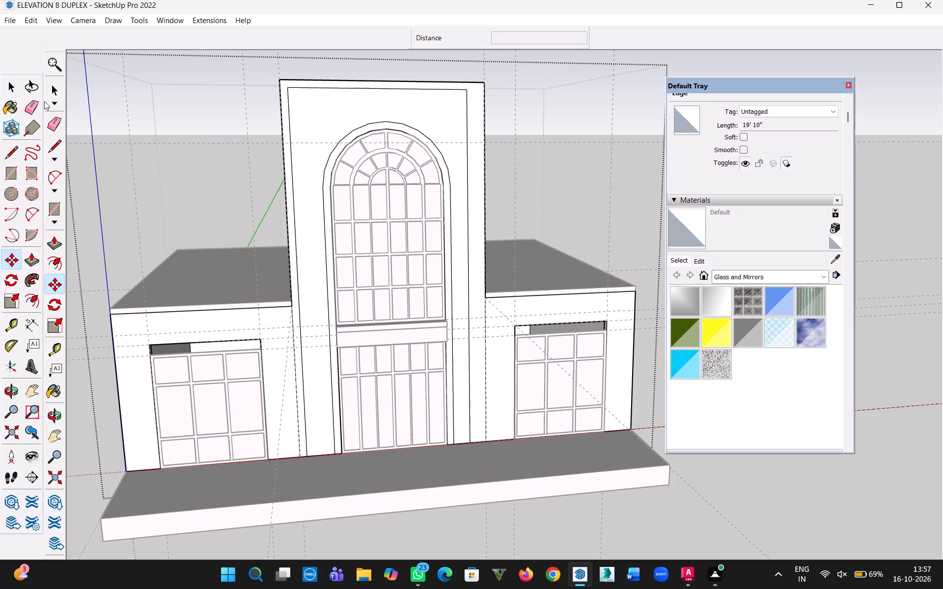
{"action": "left_click", "coordinate": [18, 91]}
{"action": "left_click", "coordinate": [298, 261]}
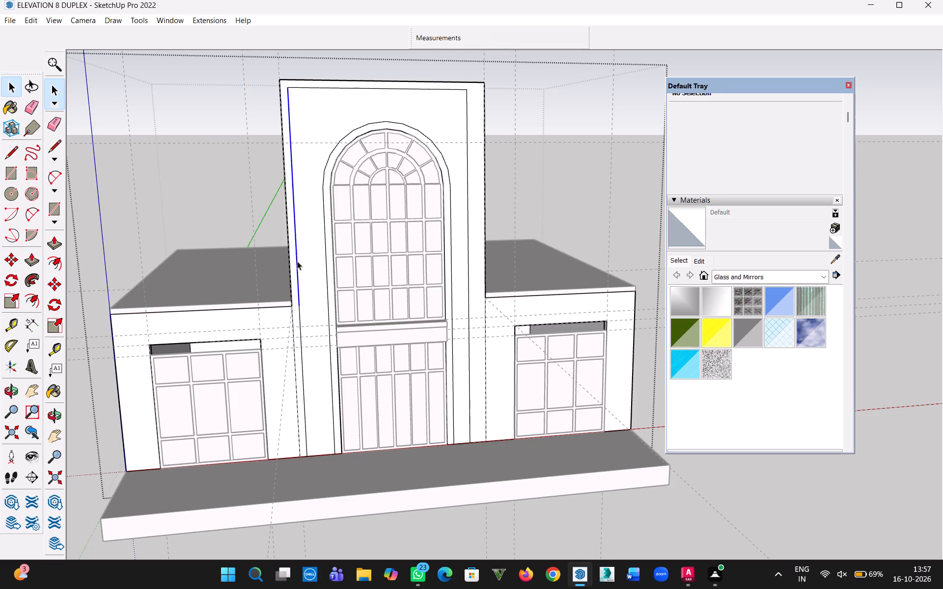
{"action": "left_click", "coordinate": [303, 370], "text": "ctrl"}
{"action": "key", "text": "m"}
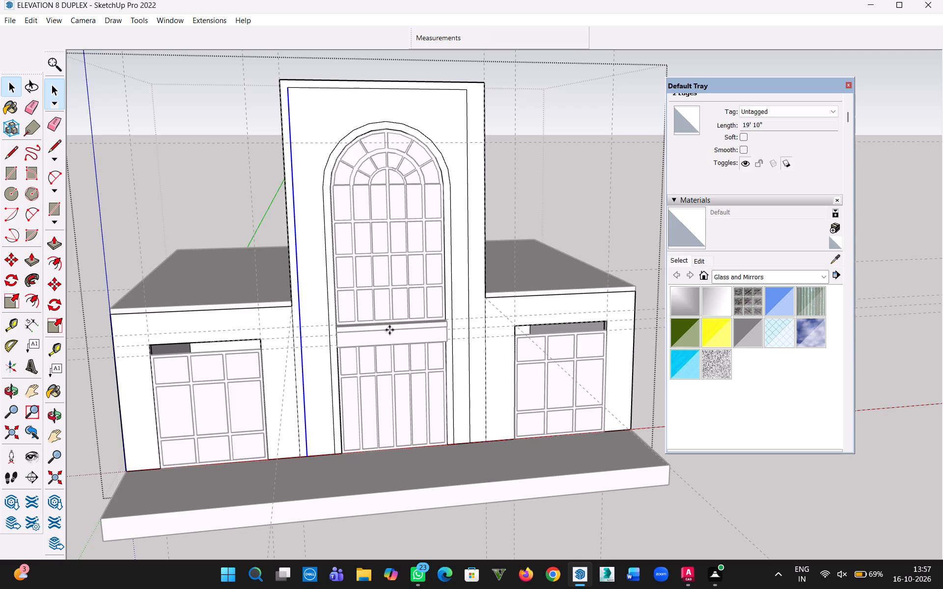
{"action": "left_click", "coordinate": [298, 286]}
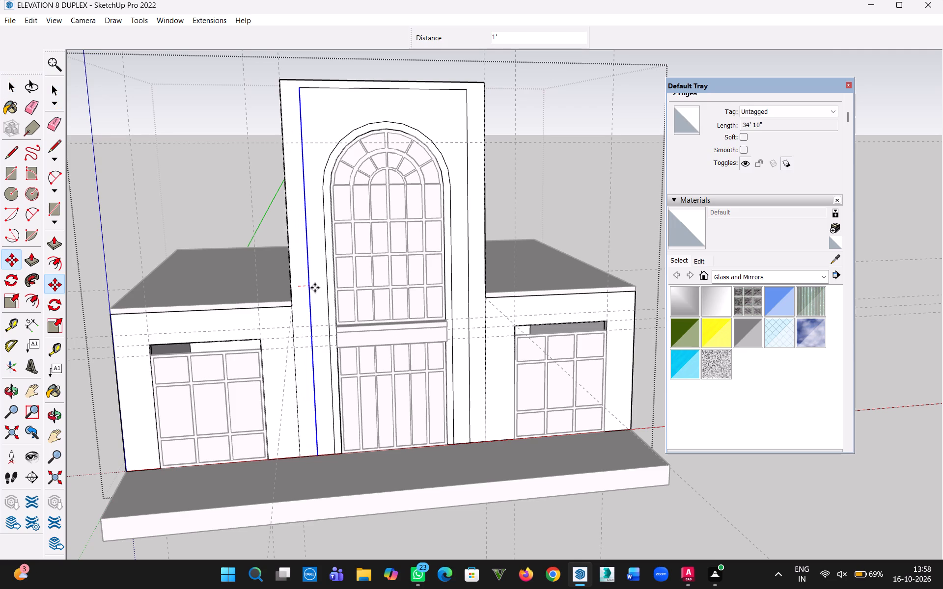
{"action": "left_click", "coordinate": [315, 288]}
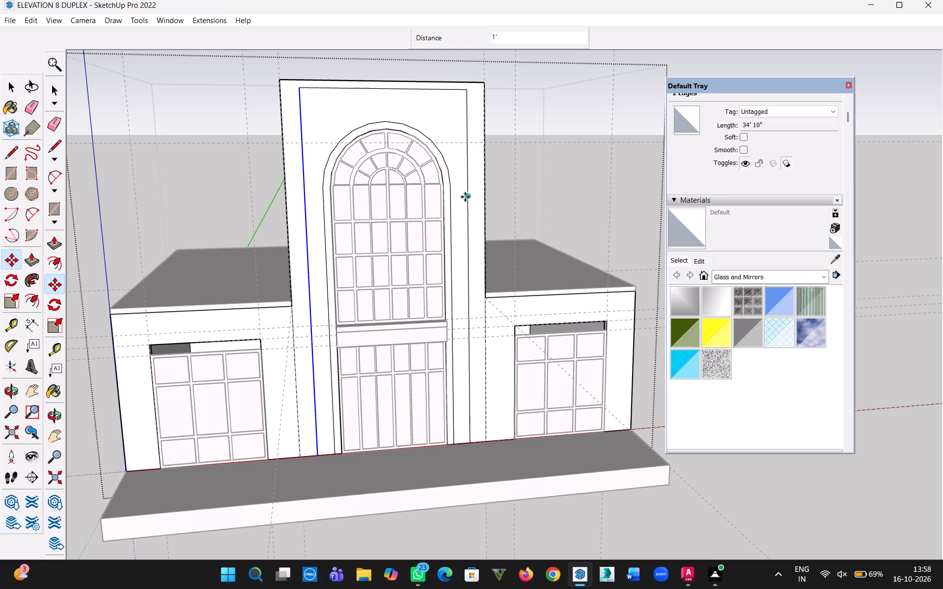
Push/Pull the outer border face of the central tower forward as a projecting frame.
{"action": "key", "text": "p"}
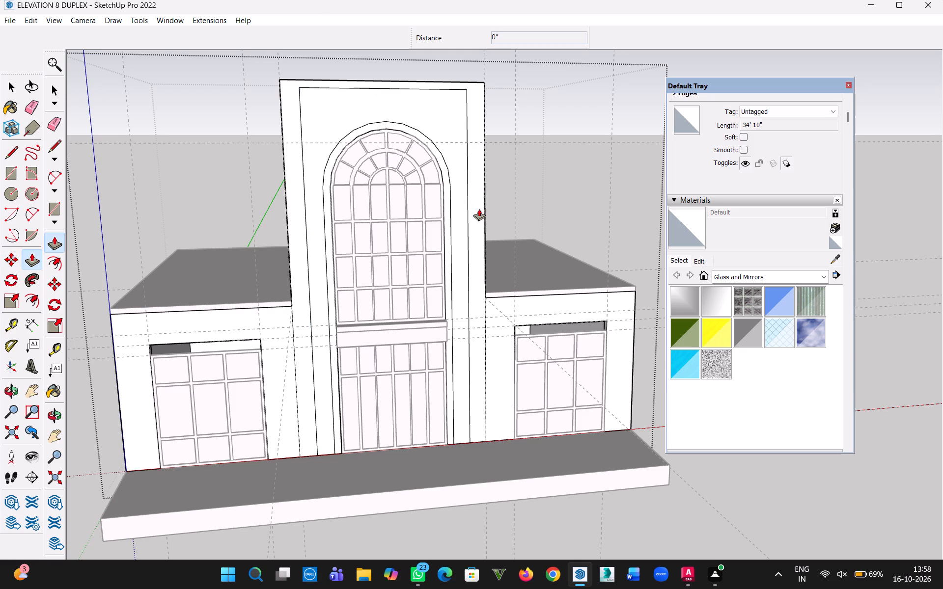
{"action": "left_click", "coordinate": [481, 218]}
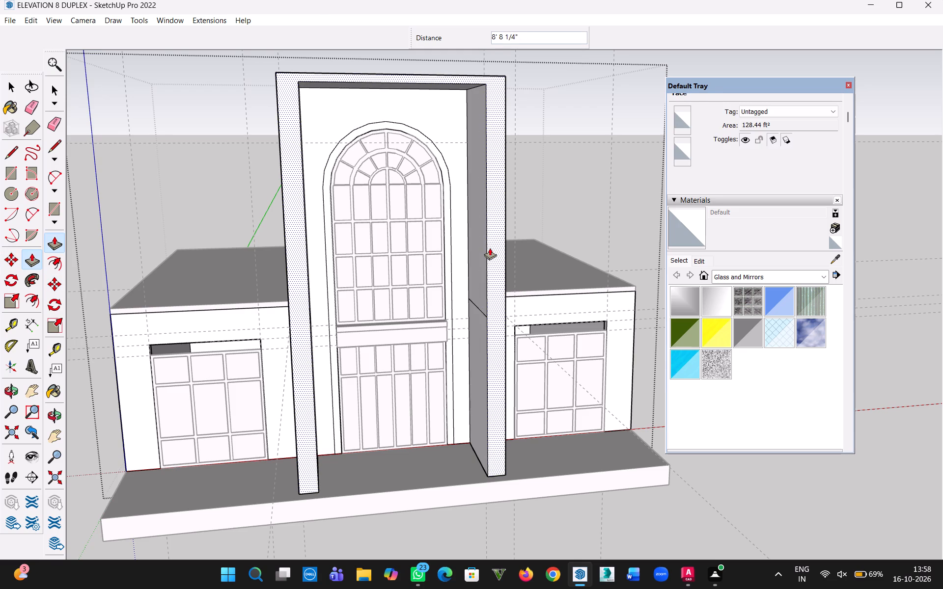
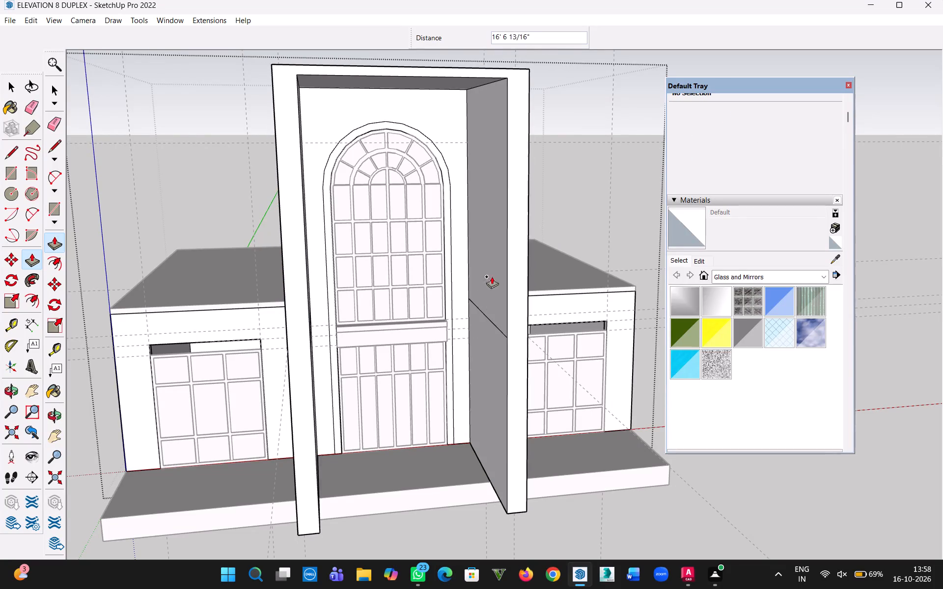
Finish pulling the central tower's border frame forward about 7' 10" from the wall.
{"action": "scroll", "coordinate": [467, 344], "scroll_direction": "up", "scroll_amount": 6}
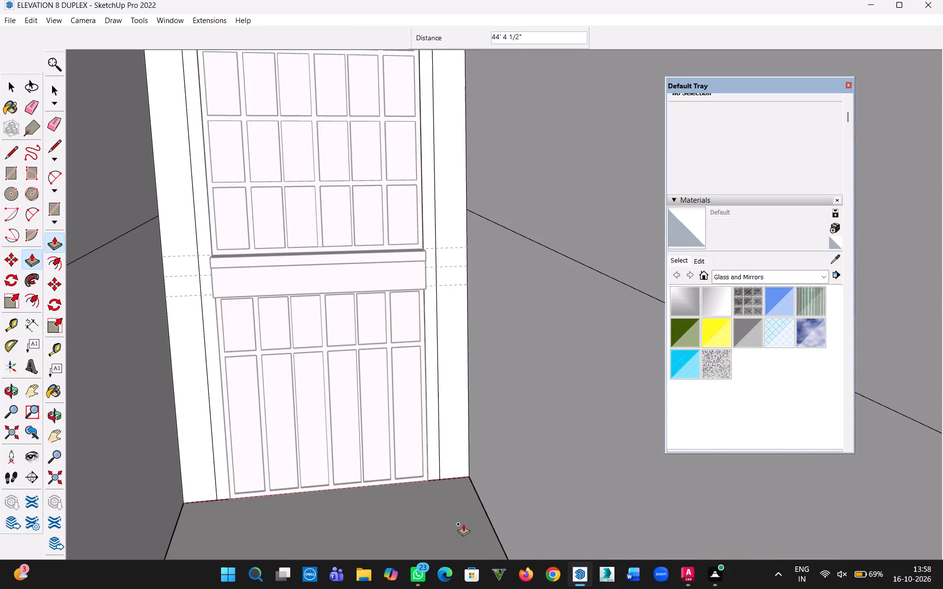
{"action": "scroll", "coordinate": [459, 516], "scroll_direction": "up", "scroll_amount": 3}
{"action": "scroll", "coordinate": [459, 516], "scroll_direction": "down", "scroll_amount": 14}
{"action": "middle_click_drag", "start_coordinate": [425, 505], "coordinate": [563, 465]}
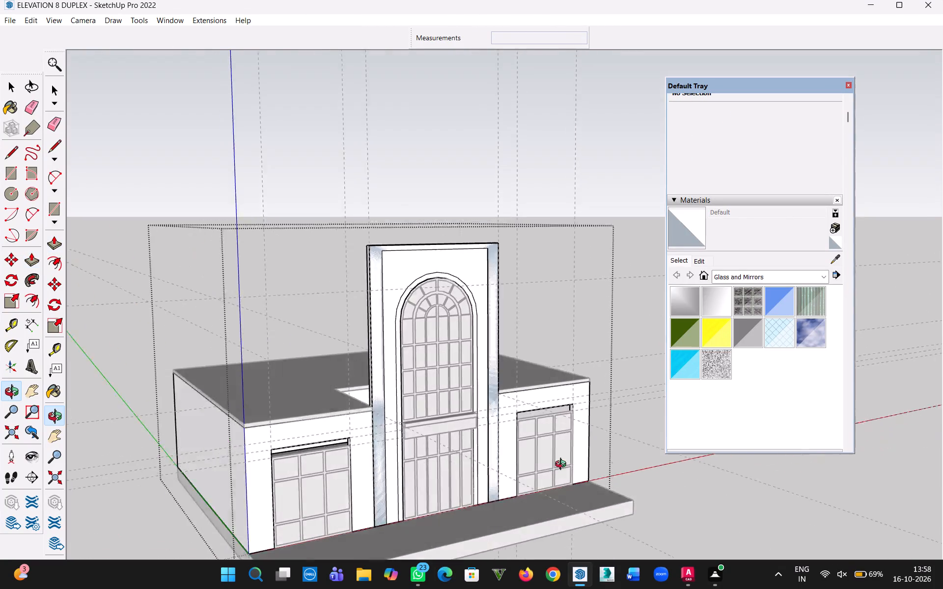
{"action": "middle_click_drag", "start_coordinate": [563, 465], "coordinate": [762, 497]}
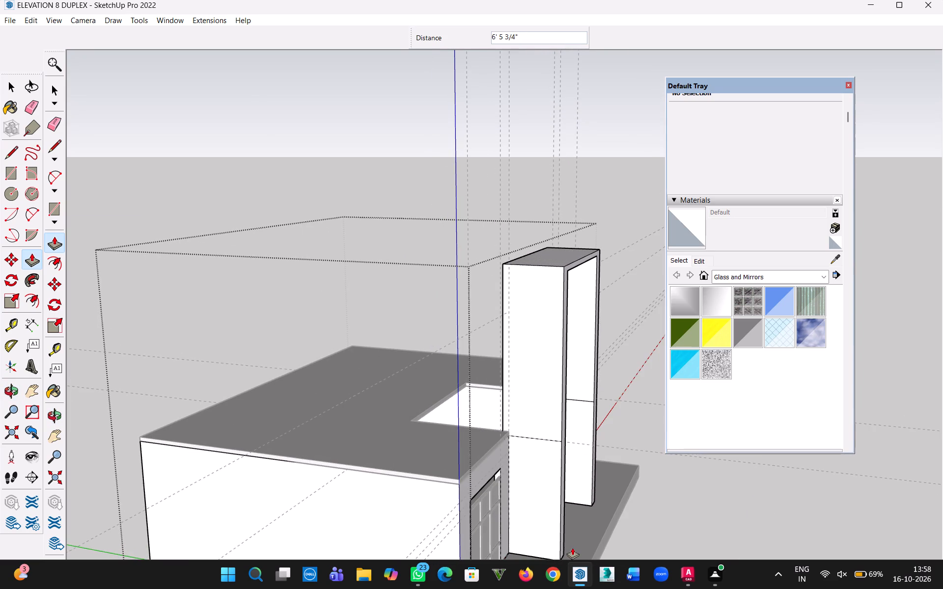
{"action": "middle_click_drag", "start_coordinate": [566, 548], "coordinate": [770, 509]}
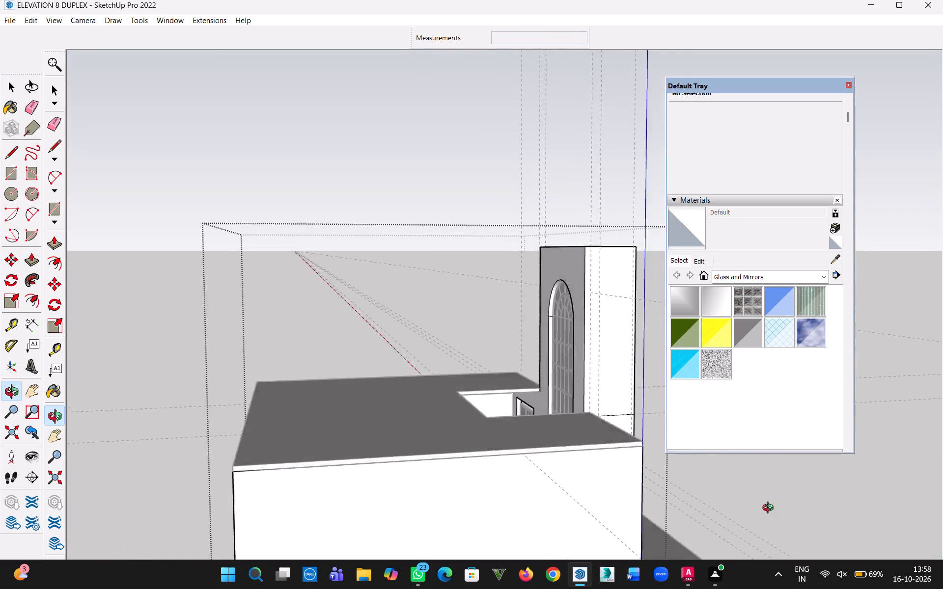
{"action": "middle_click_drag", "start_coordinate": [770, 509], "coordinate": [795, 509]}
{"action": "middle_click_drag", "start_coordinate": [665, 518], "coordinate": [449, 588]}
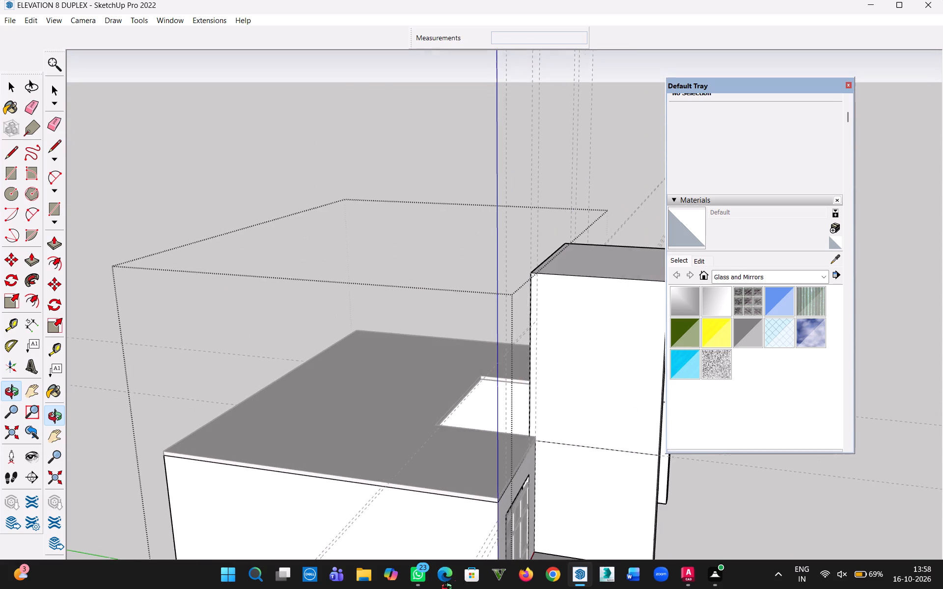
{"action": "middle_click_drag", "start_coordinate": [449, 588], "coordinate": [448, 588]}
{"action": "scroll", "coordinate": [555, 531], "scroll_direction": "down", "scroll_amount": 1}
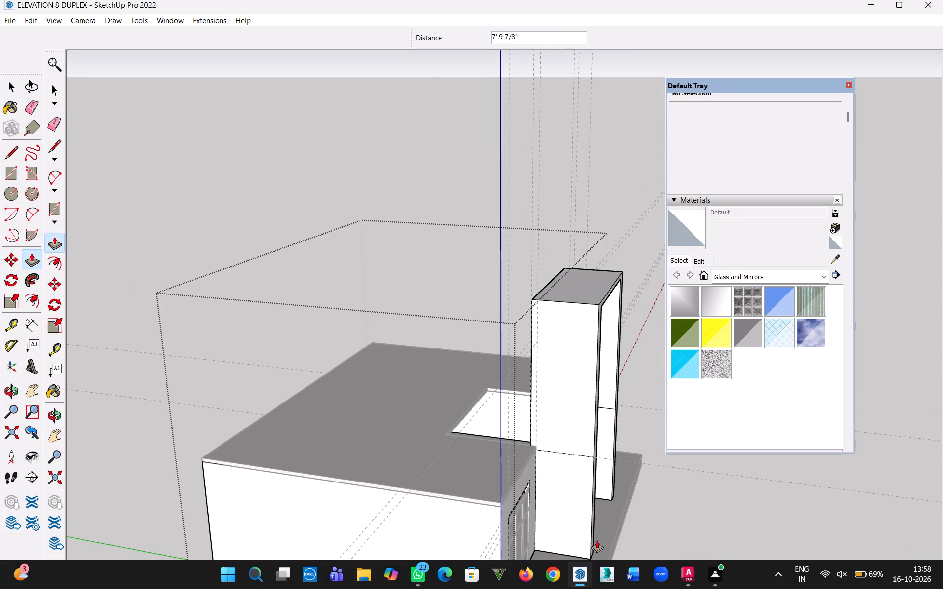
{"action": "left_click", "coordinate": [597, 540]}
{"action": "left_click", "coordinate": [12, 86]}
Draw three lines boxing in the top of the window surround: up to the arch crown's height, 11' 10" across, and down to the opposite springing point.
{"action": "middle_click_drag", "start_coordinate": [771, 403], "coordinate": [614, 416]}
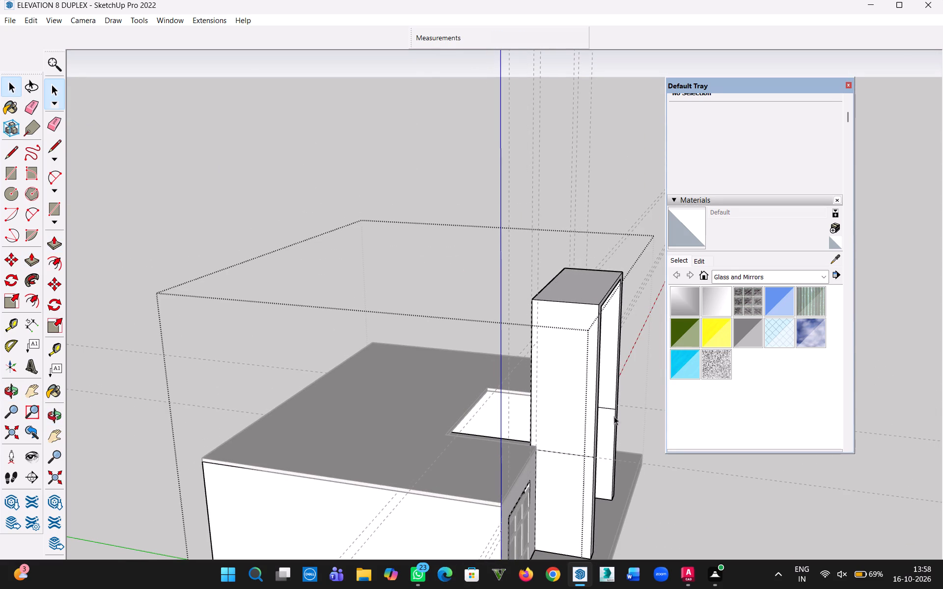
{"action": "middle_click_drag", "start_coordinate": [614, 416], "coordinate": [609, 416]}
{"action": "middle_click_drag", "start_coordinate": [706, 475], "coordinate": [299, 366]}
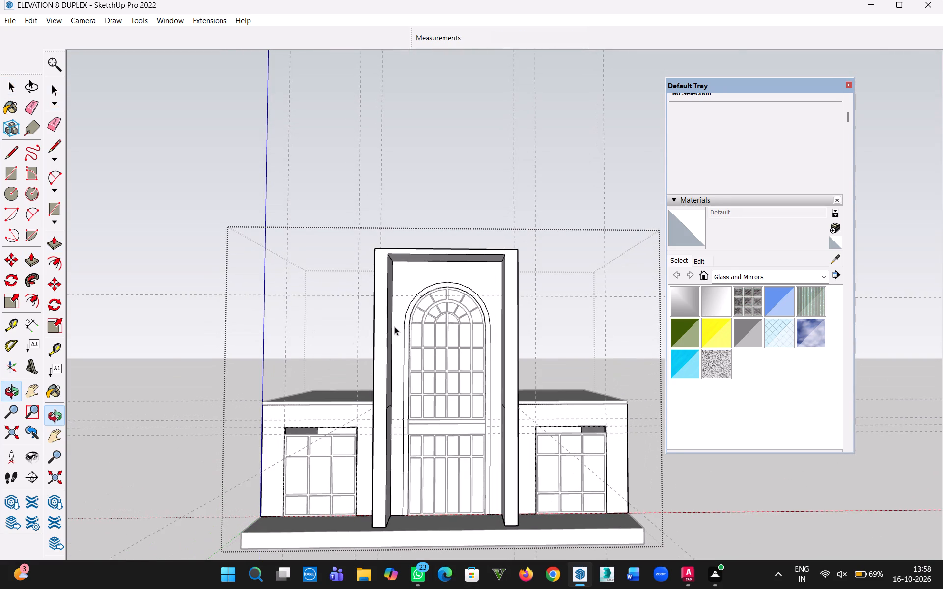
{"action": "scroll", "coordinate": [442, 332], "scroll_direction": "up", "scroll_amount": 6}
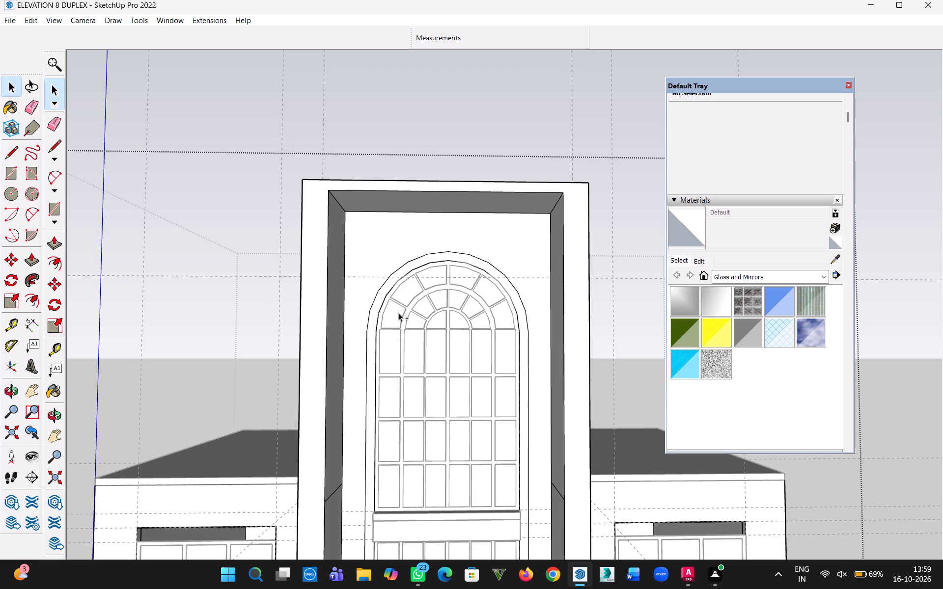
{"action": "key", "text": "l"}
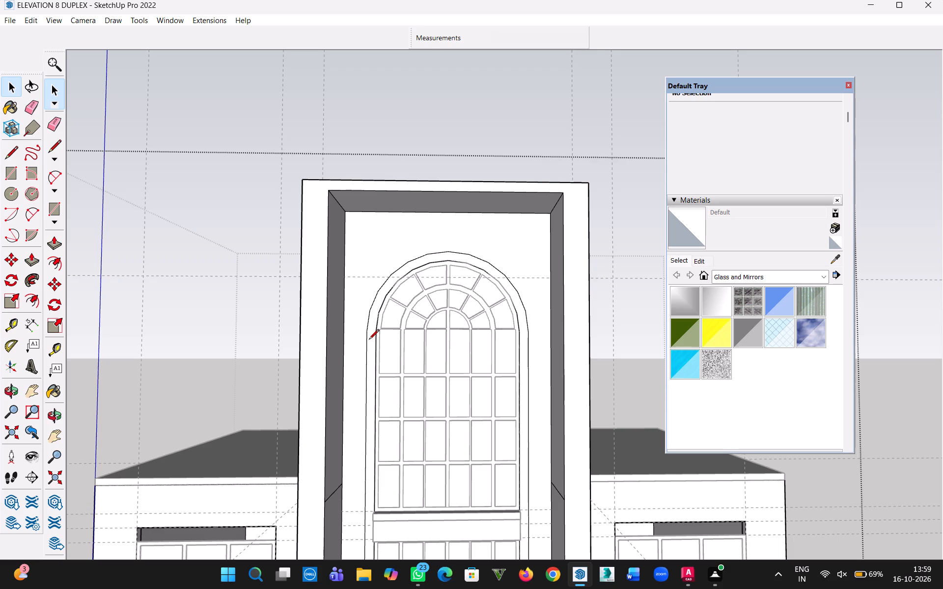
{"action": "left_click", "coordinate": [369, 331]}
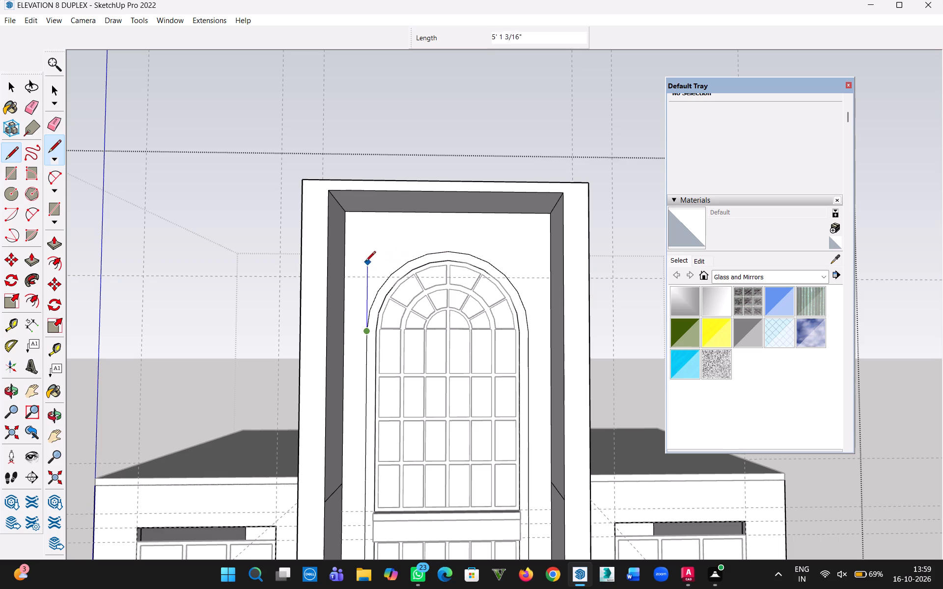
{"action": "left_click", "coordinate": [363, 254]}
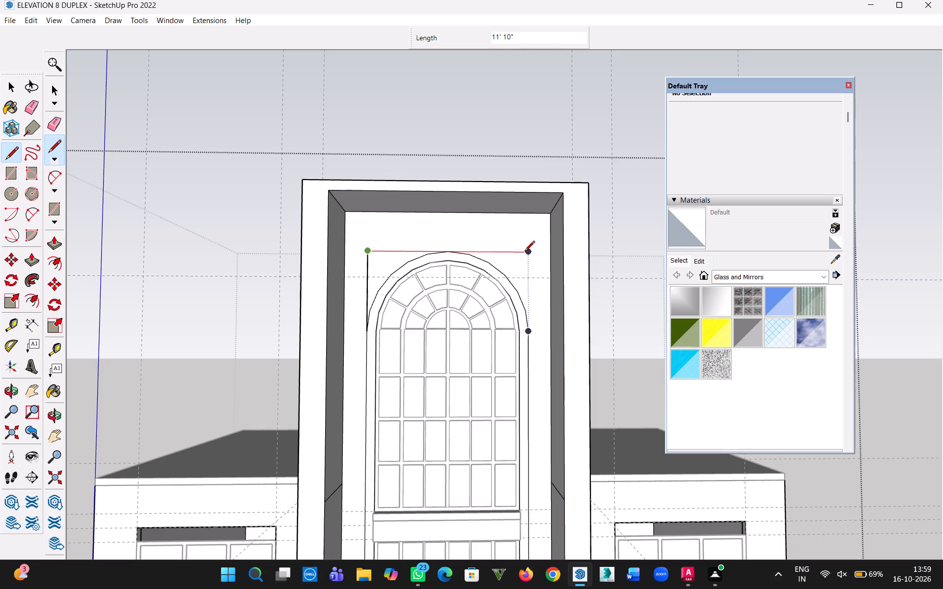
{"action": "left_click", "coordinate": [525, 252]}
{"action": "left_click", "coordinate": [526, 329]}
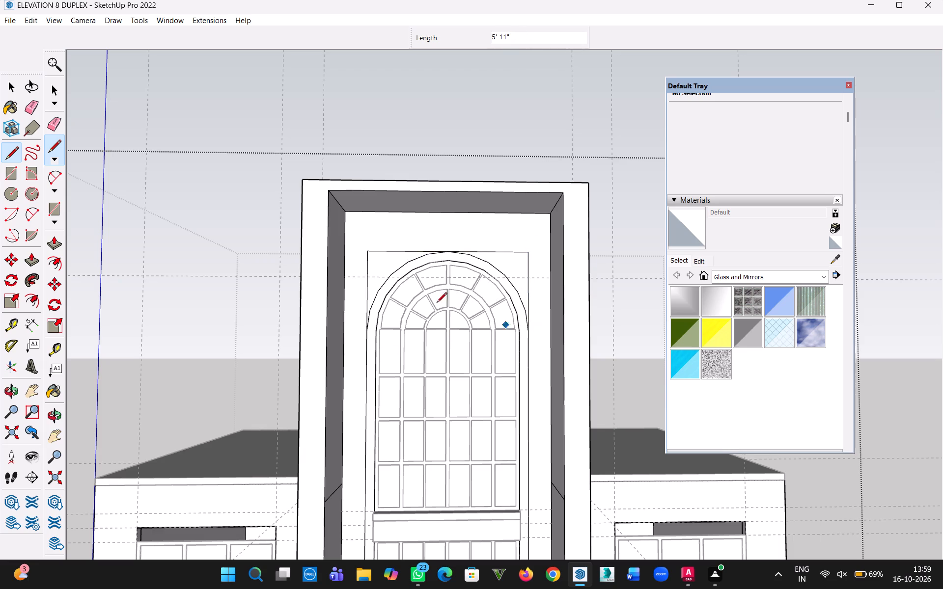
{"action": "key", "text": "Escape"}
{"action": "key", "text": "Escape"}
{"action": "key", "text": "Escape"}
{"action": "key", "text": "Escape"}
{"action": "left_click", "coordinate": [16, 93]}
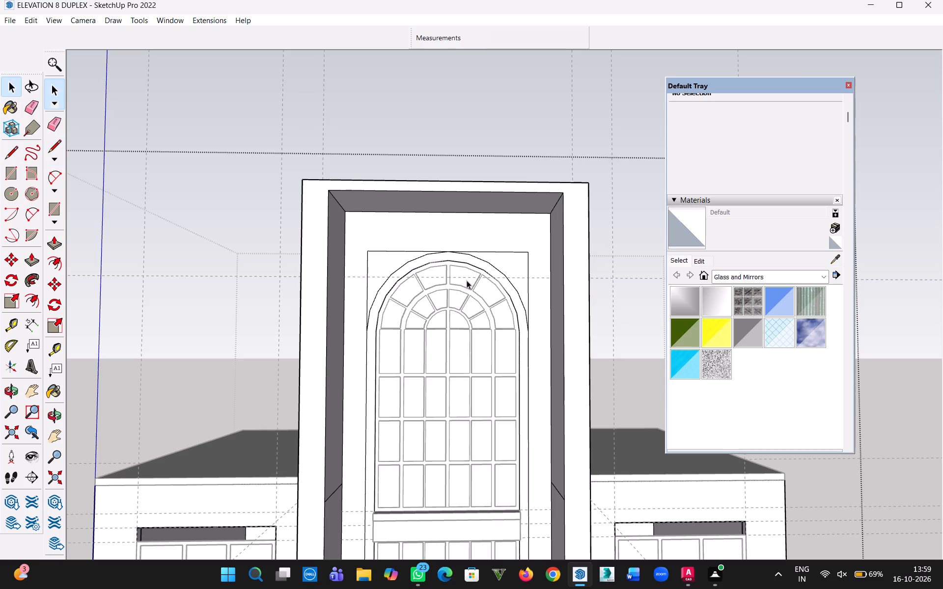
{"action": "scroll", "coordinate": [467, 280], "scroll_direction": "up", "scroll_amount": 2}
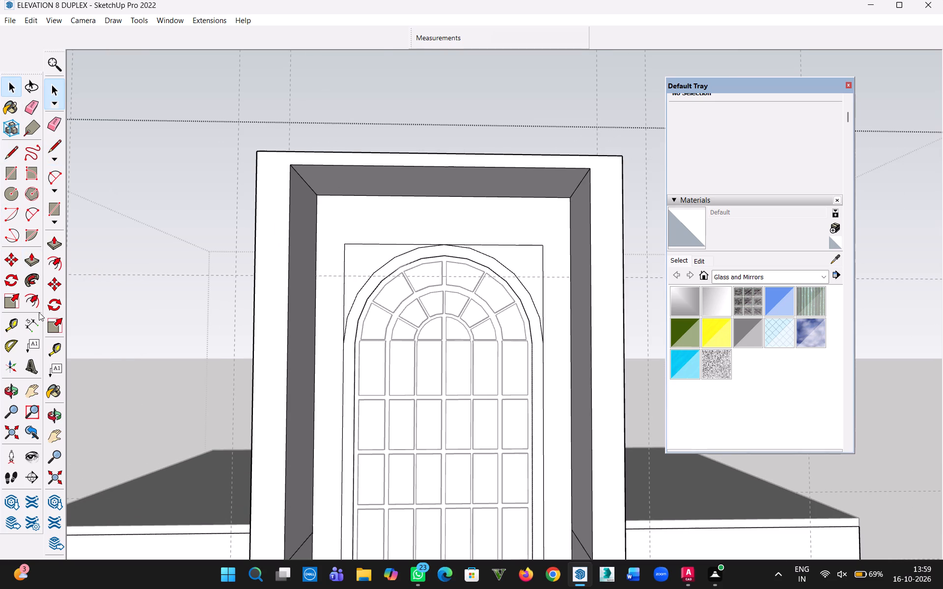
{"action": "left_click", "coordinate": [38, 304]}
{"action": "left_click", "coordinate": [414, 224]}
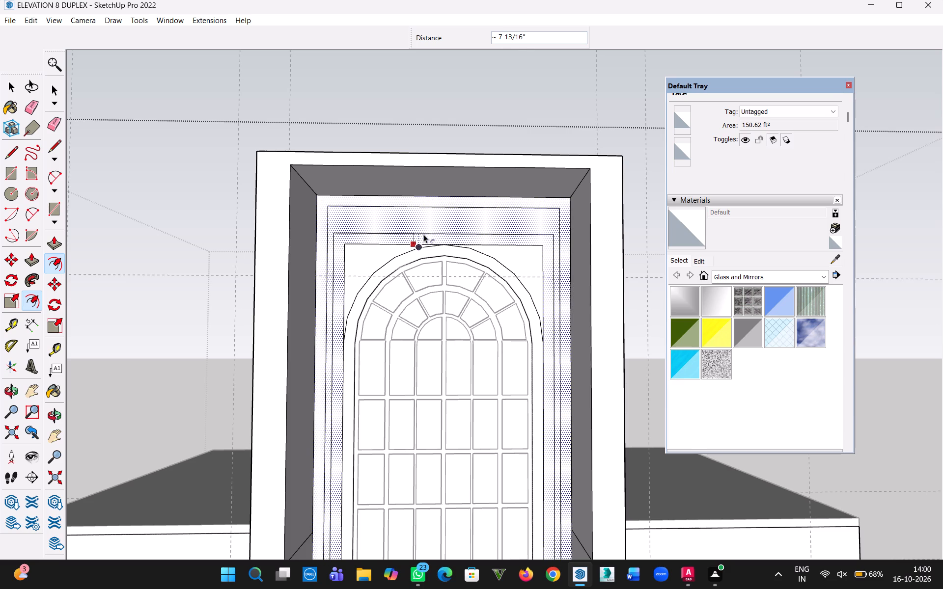
Undo the box lines, frame extrusion, edge moves and offset border, going back to the plain tower face around the arched window.
{"action": "key", "text": "ctrl+z"}
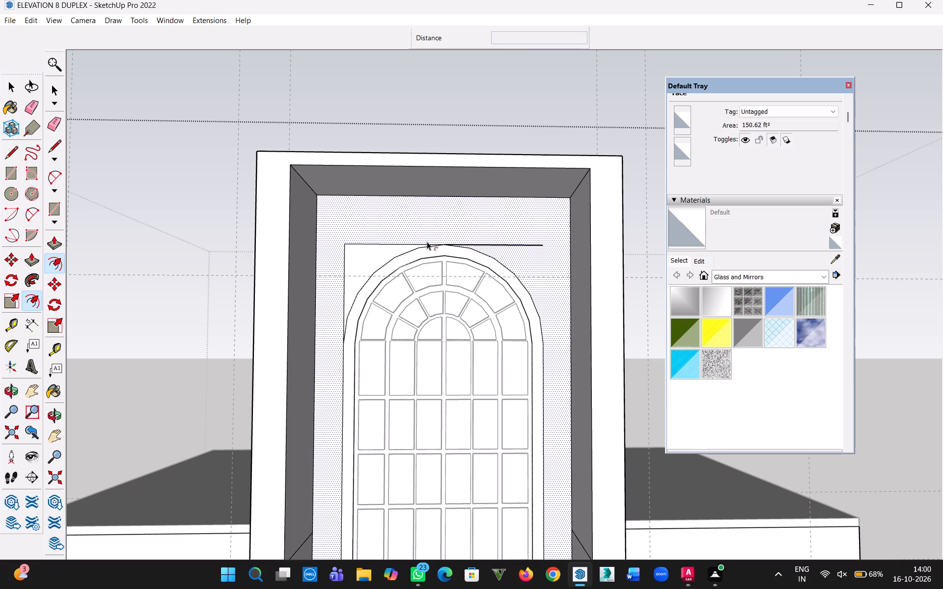
{"action": "key", "text": "ctrl+z"}
{"action": "key", "text": "ctrl+z"}
{"action": "key", "text": "ctrl+z"}
{"action": "key", "text": "ctrl+z"}
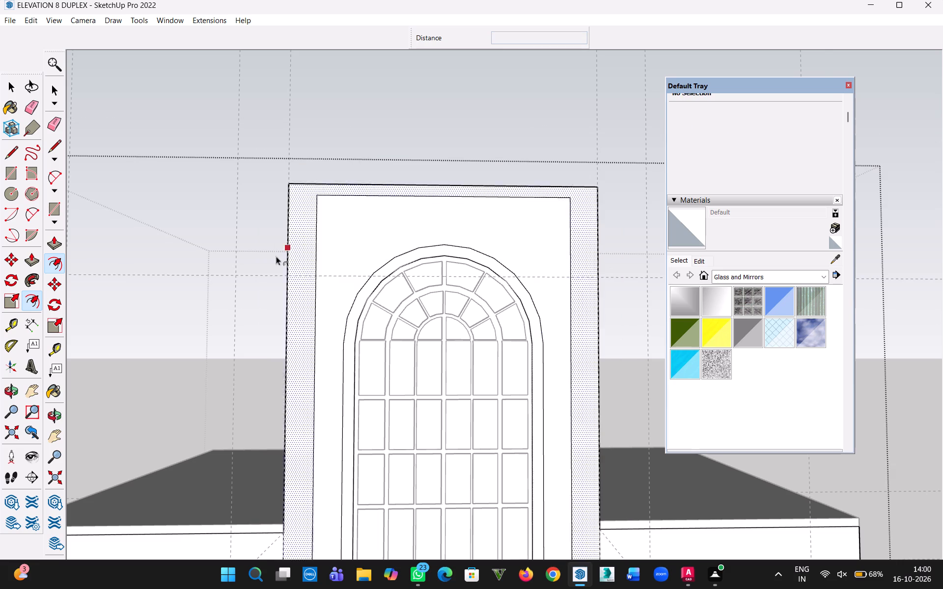
{"action": "key", "text": "ctrl+z"}
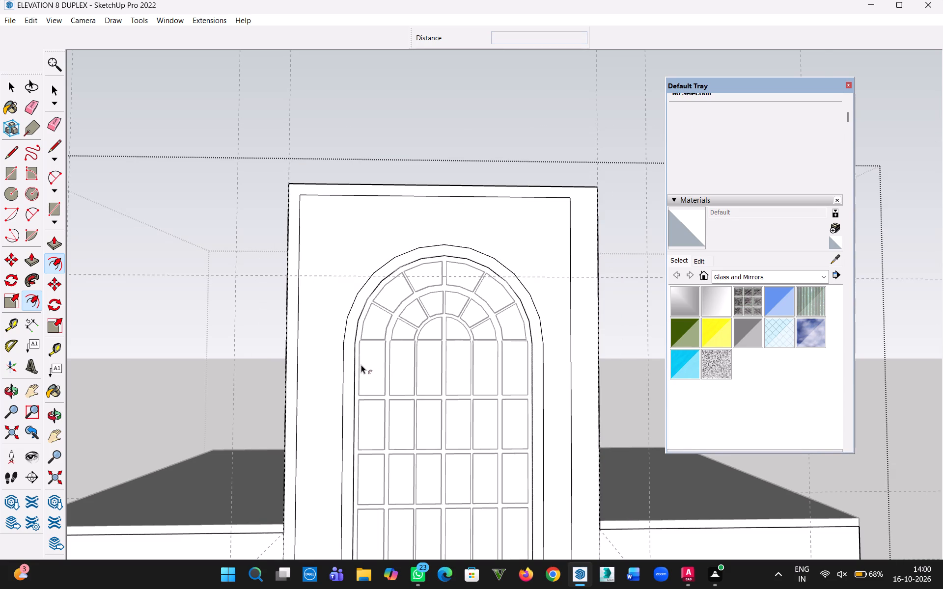
{"action": "key", "text": "ctrl+z"}
{"action": "key", "text": "ctrl+z"}
{"action": "key", "text": "ctrl+z"}
{"action": "key", "text": "ctrl+z"}
{"action": "key", "text": "ctrl+z"}
{"action": "key", "text": "ctrl+z"}
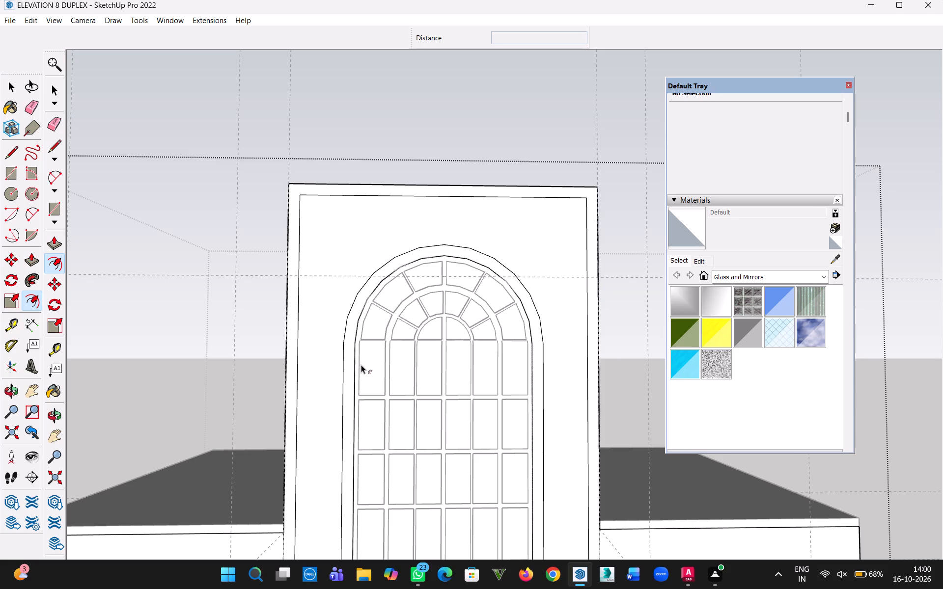
{"action": "key", "text": "ctrl+z"}
{"action": "key", "text": "ctrl+z"}
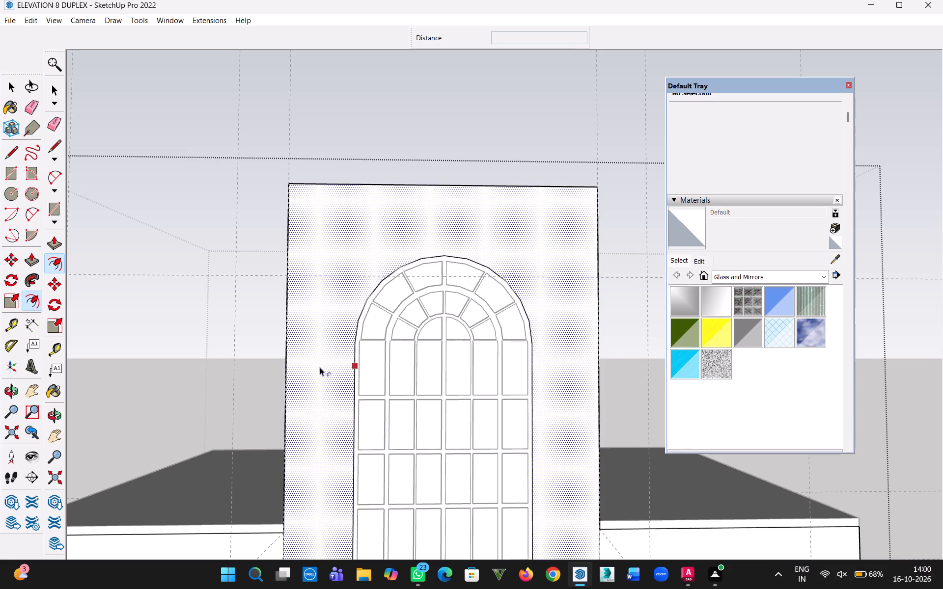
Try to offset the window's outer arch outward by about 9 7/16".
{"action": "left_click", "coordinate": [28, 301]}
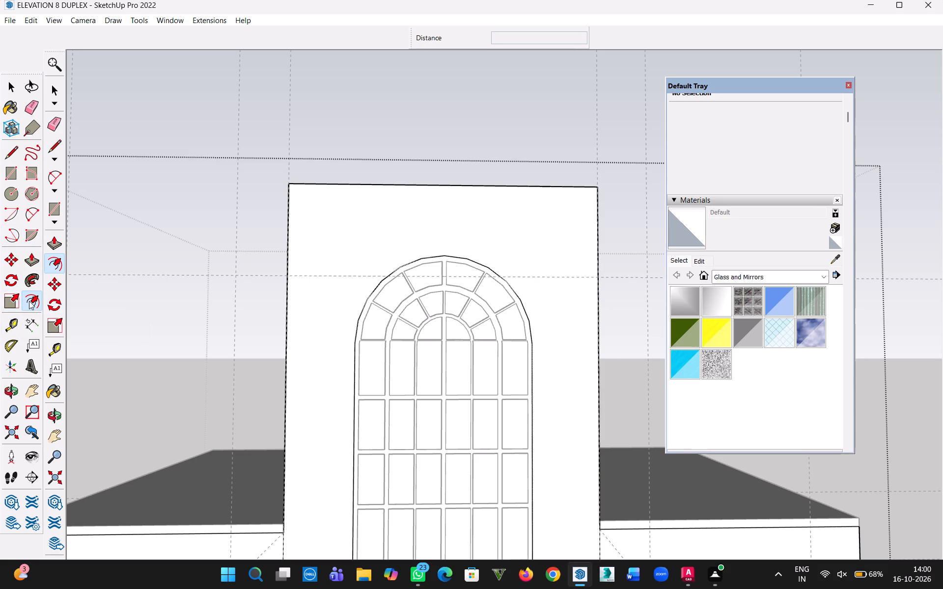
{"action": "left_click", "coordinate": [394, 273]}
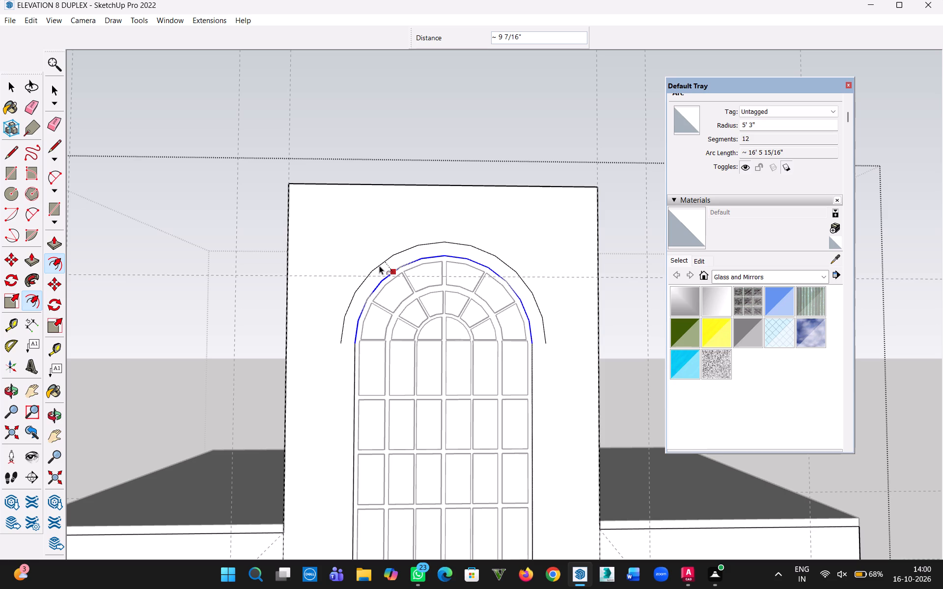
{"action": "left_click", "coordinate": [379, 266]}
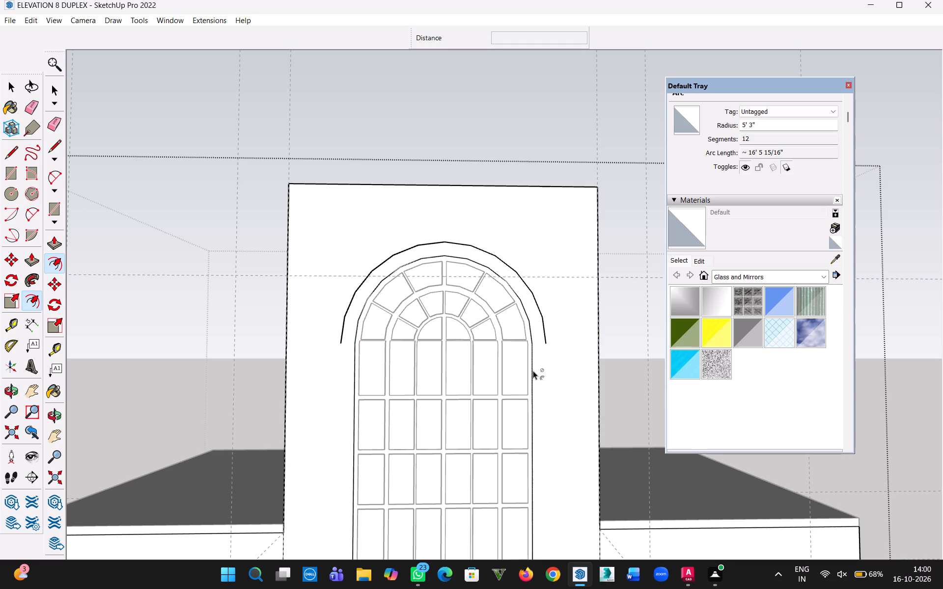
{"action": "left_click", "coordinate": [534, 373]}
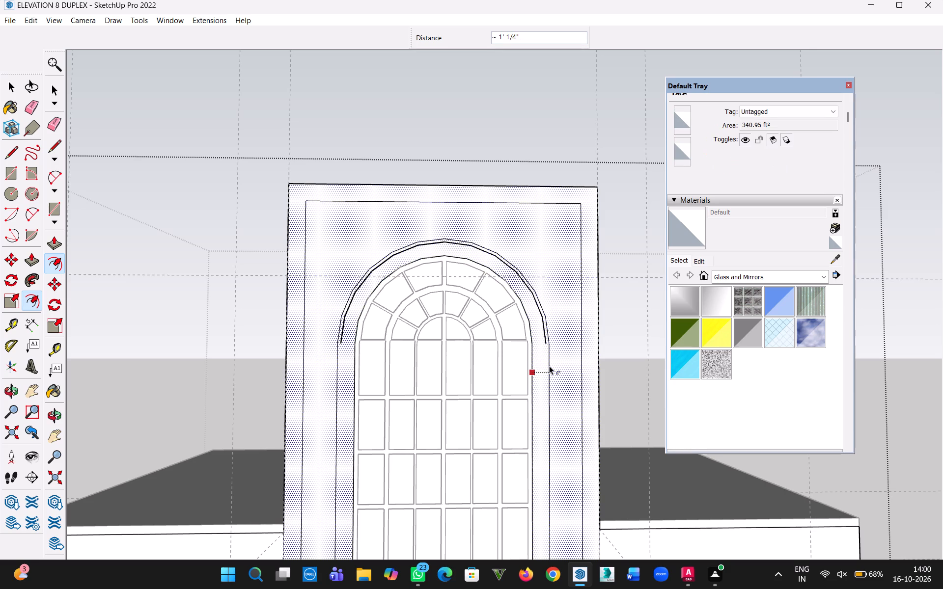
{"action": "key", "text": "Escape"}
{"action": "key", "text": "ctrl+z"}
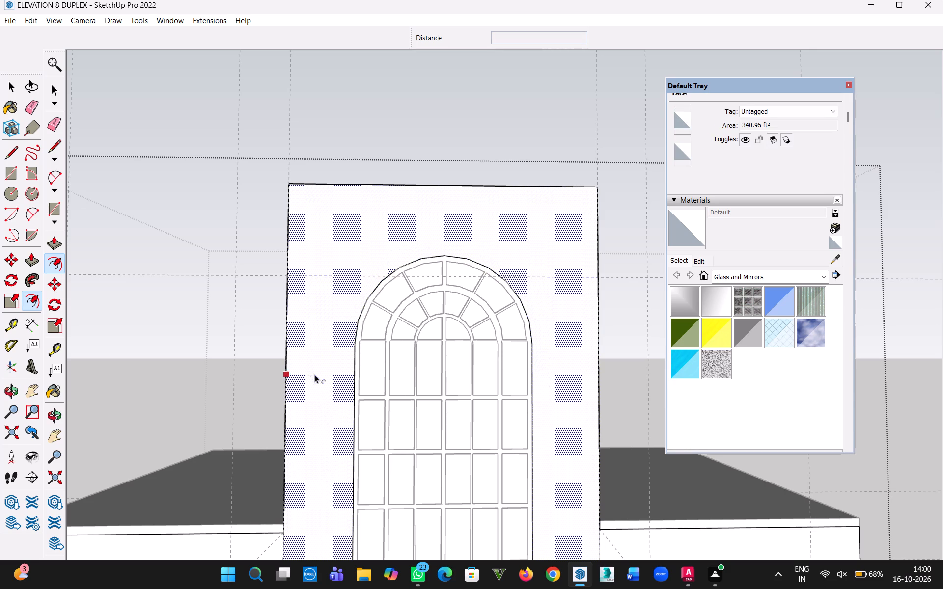
Offset the central tower's front face by 6" to create borders along its outline and around the arched window.
{"action": "left_click", "coordinate": [314, 375]}
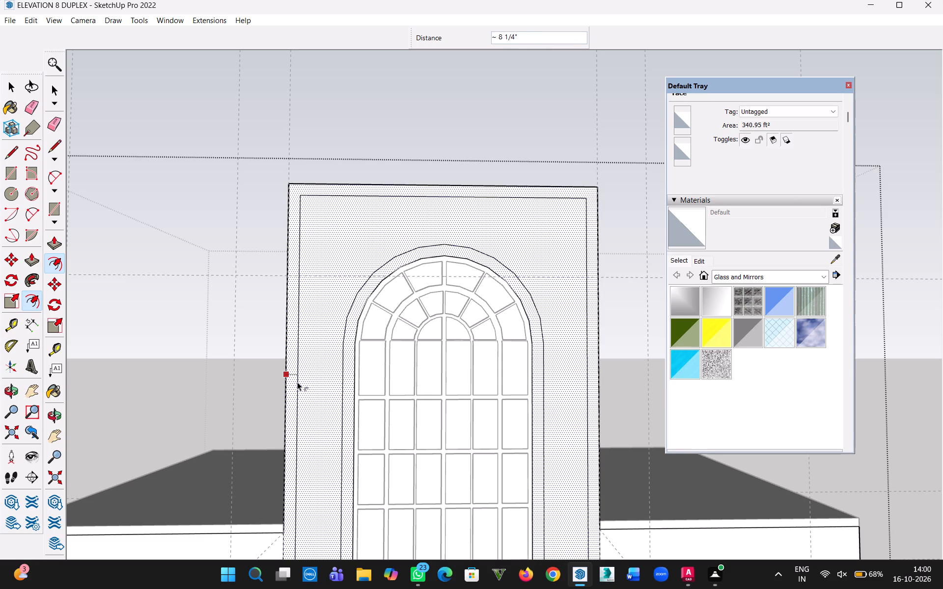
{"action": "key", "text": "6"}
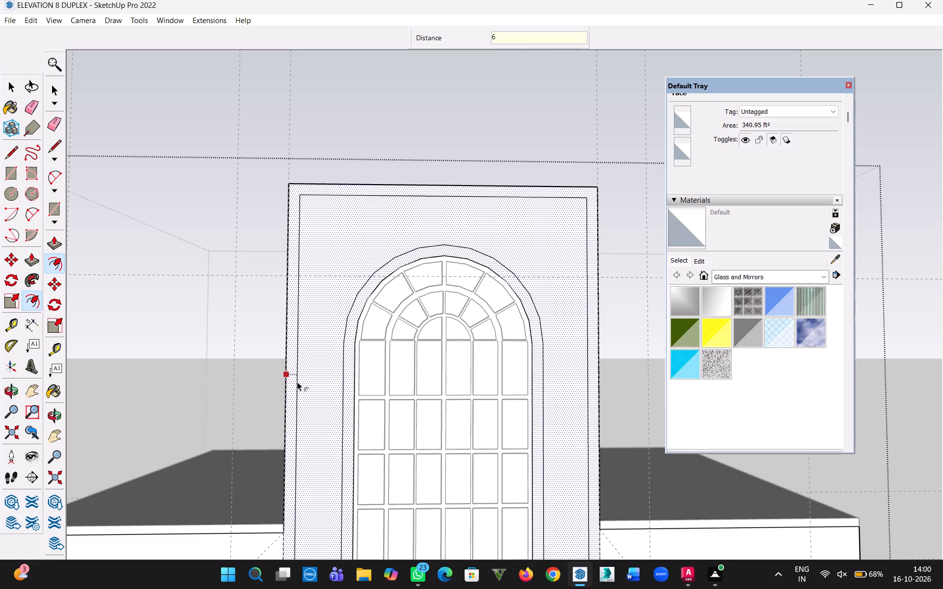
{"action": "key", "text": "shift+quotedbl"}
{"action": "key", "text": "Return"}
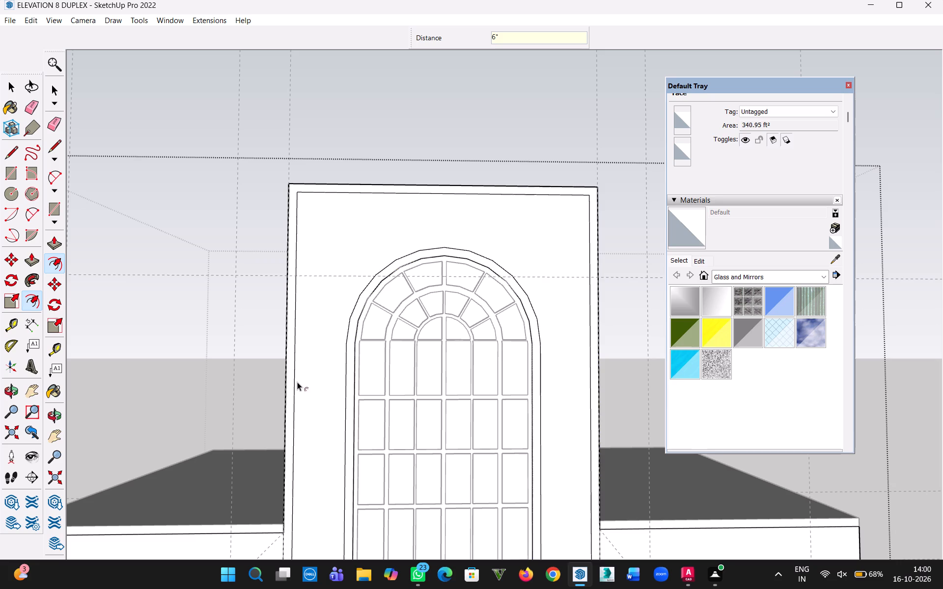
Delete the outer border's top edge and its two long upper side edges, keeping the outline around the arched window.
{"action": "left_click", "coordinate": [11, 81]}
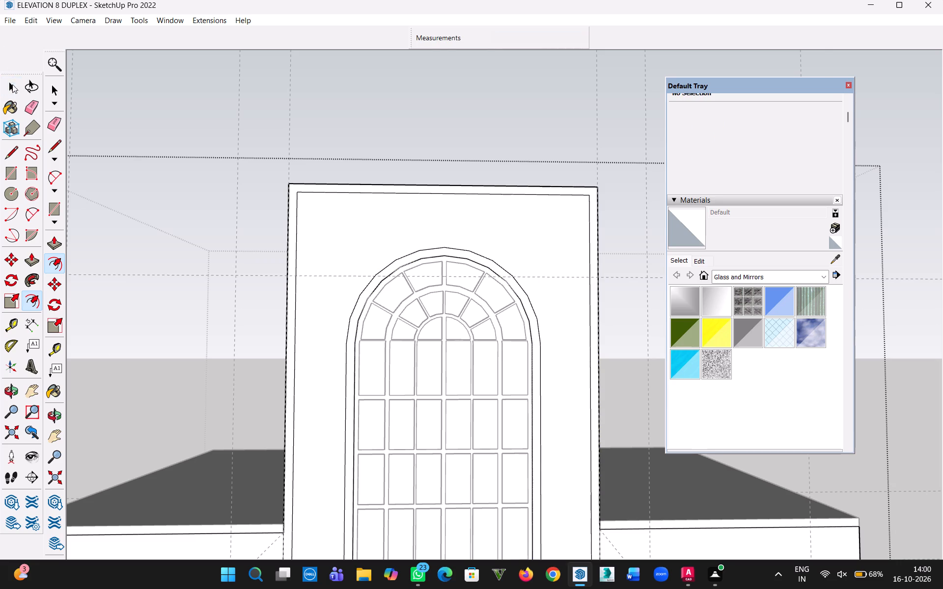
{"action": "left_click", "coordinate": [296, 356]}
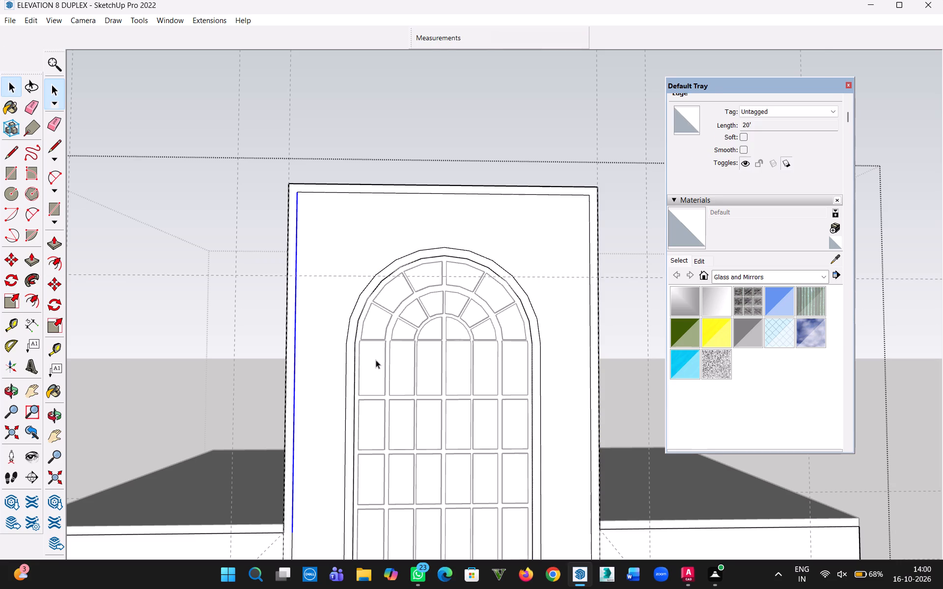
{"action": "key", "text": "Delete"}
{"action": "left_click", "coordinate": [350, 193]}
{"action": "key", "text": "Delete"}
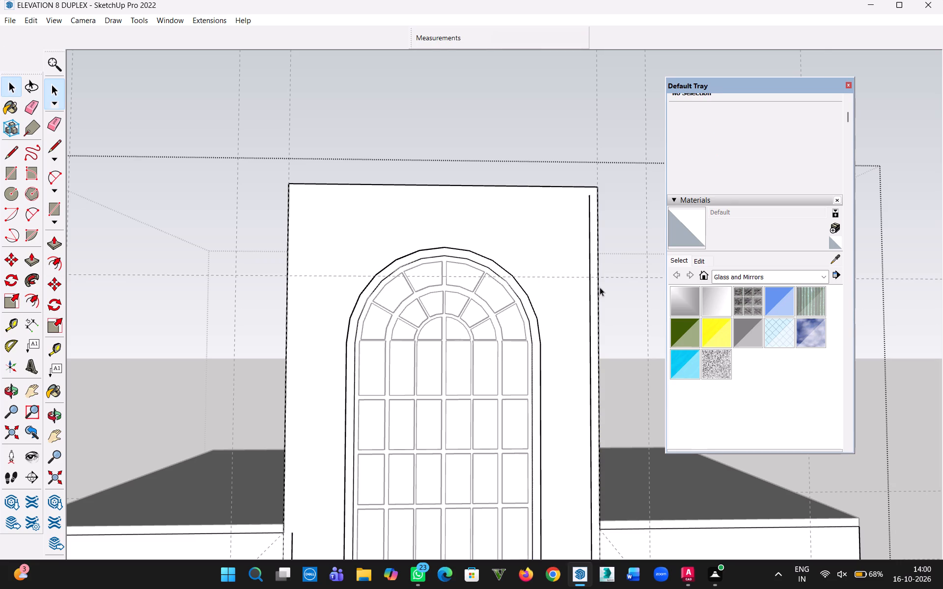
{"action": "left_click", "coordinate": [589, 289]}
{"action": "key", "text": "Delete"}
Draw a 6" vertical line from each lower end of the arched outline down to the tower's base, closing the border beside the door.
{"action": "key", "text": "h"}
{"action": "left_click_drag", "start_coordinate": [542, 500], "coordinate": [458, 251]}
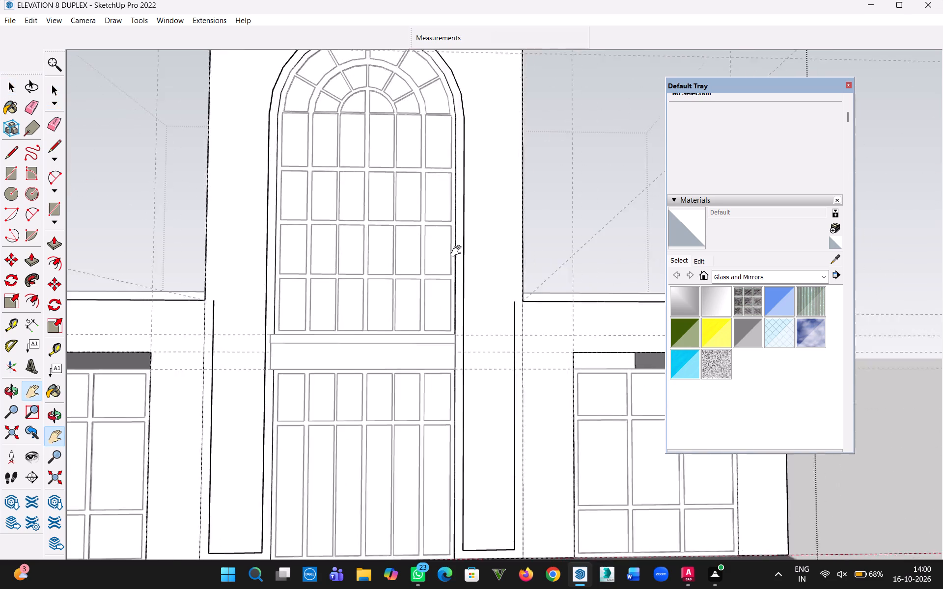
{"action": "left_click_drag", "start_coordinate": [458, 251], "coordinate": [509, 183]}
{"action": "key", "text": "Escape"}
{"action": "scroll", "coordinate": [518, 487], "scroll_direction": "up", "scroll_amount": 5}
{"action": "key", "text": "l"}
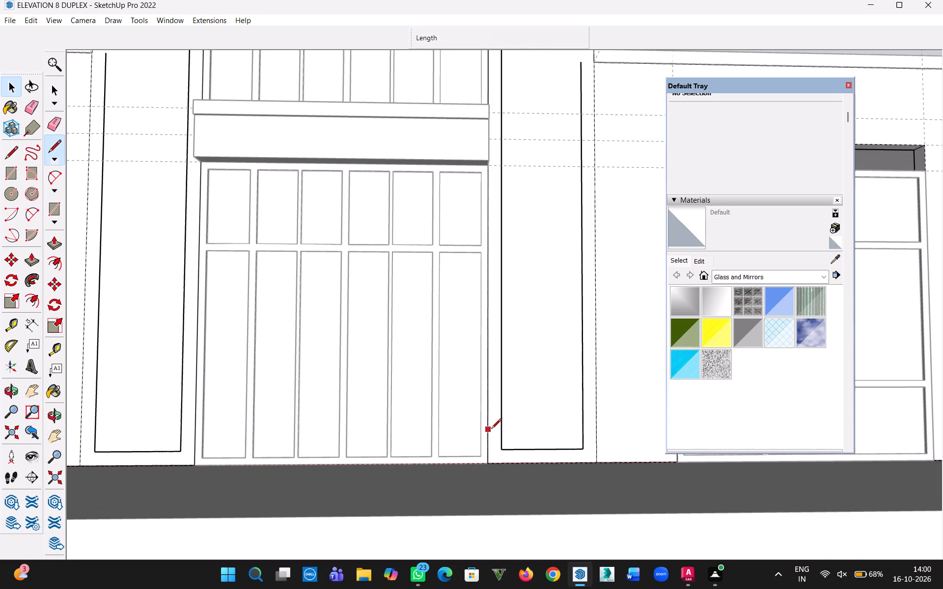
{"action": "left_click", "coordinate": [499, 444]}
{"action": "left_click", "coordinate": [506, 461]}
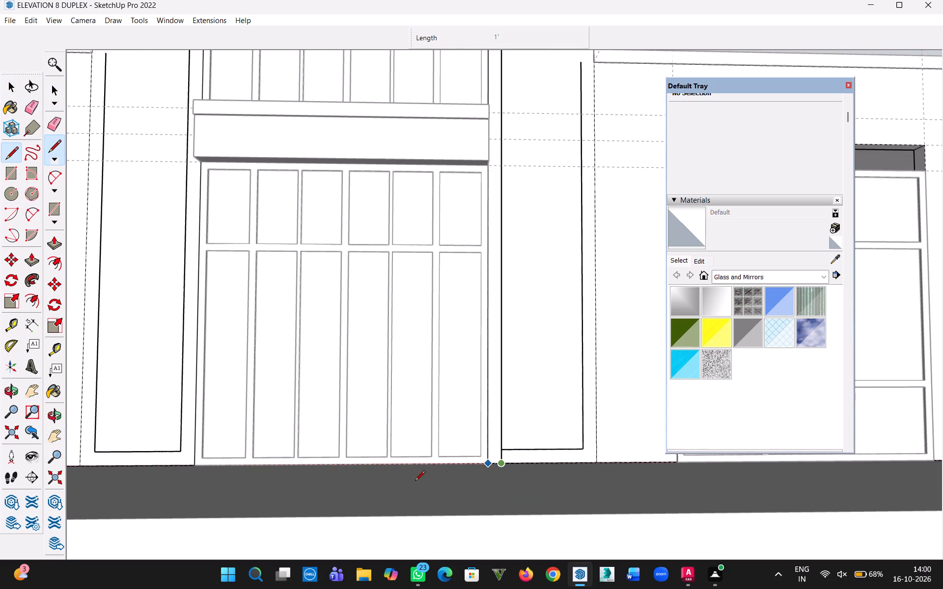
{"action": "key", "text": "Escape"}
{"action": "left_click", "coordinate": [178, 449]}
{"action": "left_click", "coordinate": [181, 464]}
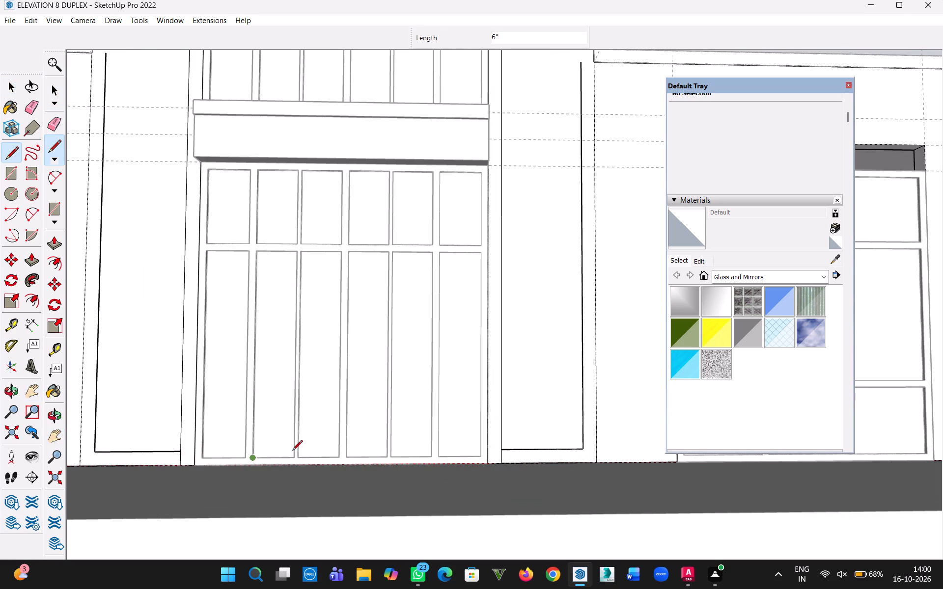
{"action": "key", "text": "Escape"}
{"action": "key", "text": "ctrl+z"}
{"action": "left_click", "coordinate": [180, 452]}
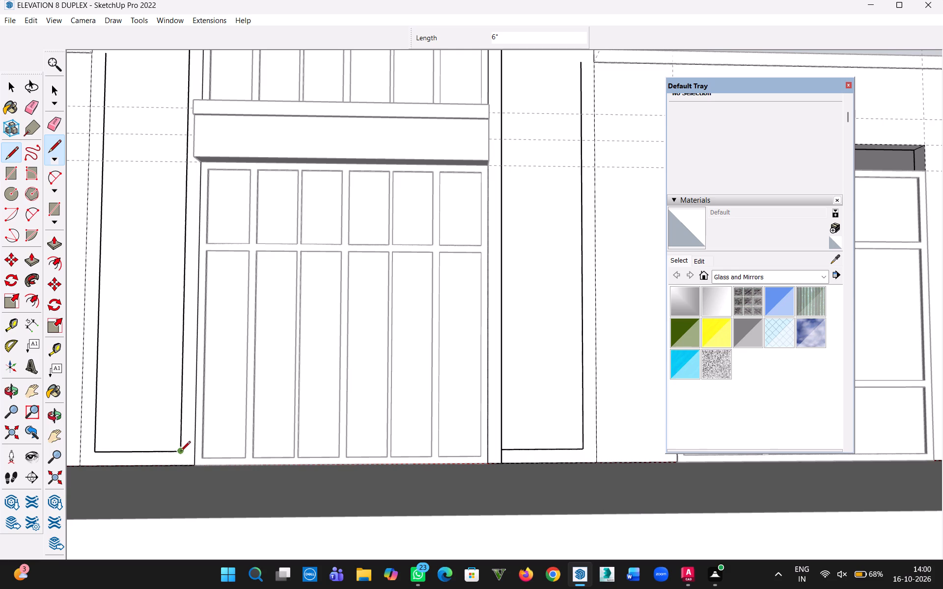
{"action": "left_click", "coordinate": [179, 466]}
{"action": "key", "text": "Escape"}
{"action": "key", "text": "Escape"}
{"action": "key", "text": "Escape"}
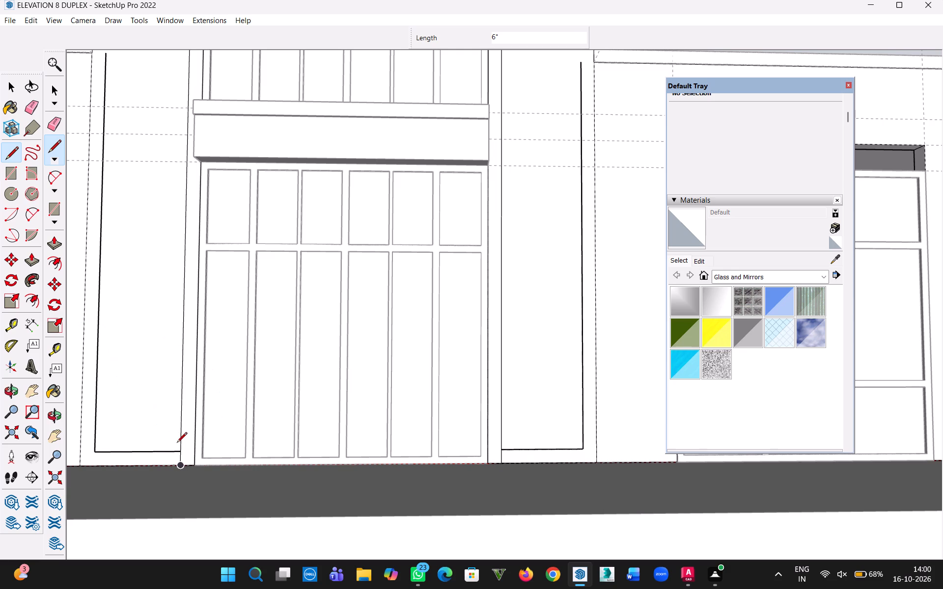
Erase the leftover bottom and outer side edges of the offset outline on both sides of the door.
{"action": "key", "text": "e"}
{"action": "left_click_drag", "start_coordinate": [138, 452], "coordinate": [95, 411]}
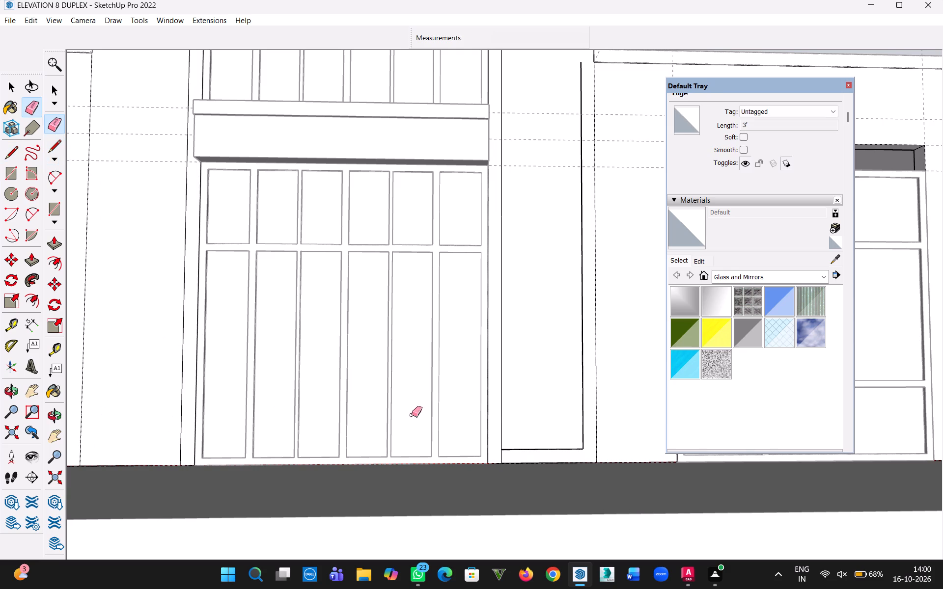
{"action": "left_click_drag", "start_coordinate": [556, 441], "coordinate": [582, 429]}
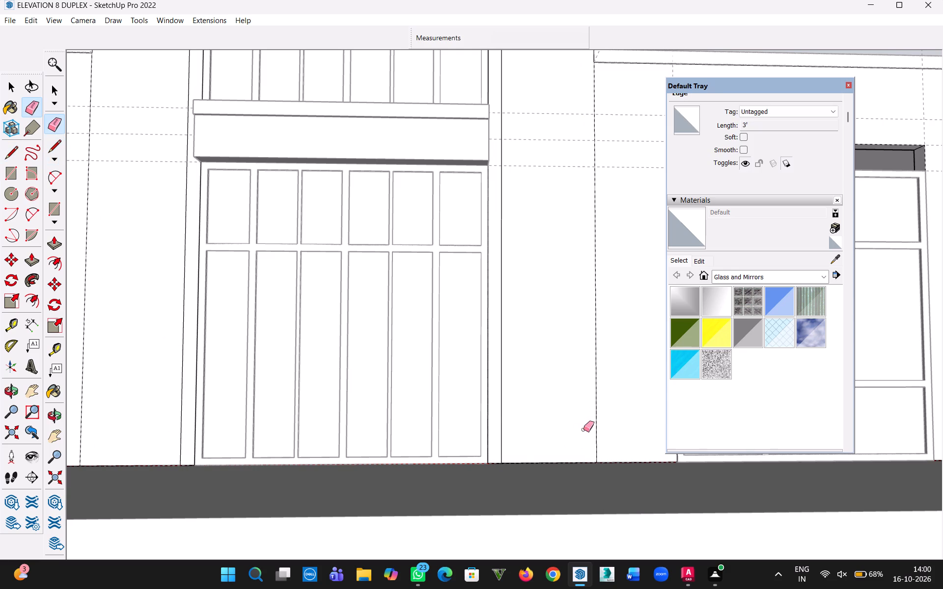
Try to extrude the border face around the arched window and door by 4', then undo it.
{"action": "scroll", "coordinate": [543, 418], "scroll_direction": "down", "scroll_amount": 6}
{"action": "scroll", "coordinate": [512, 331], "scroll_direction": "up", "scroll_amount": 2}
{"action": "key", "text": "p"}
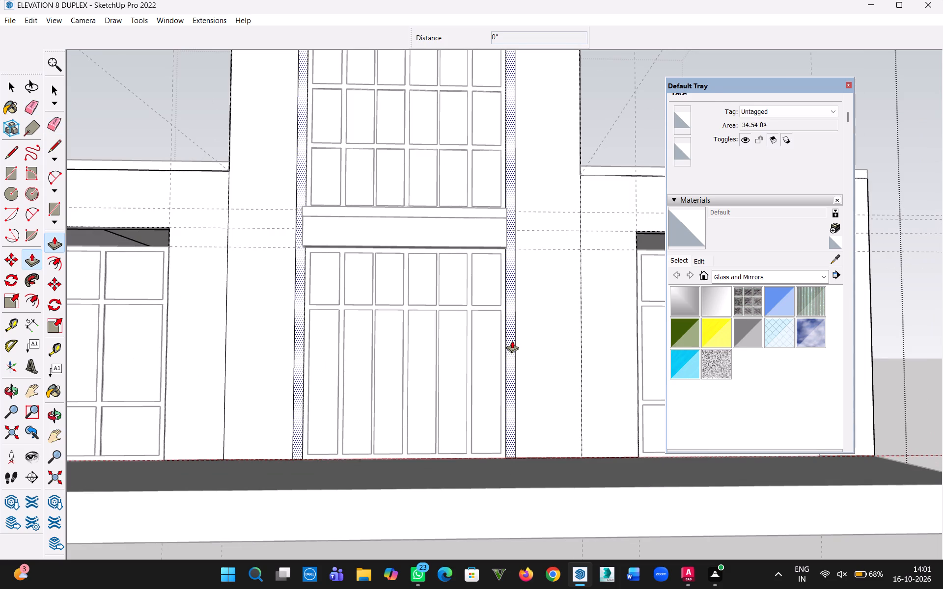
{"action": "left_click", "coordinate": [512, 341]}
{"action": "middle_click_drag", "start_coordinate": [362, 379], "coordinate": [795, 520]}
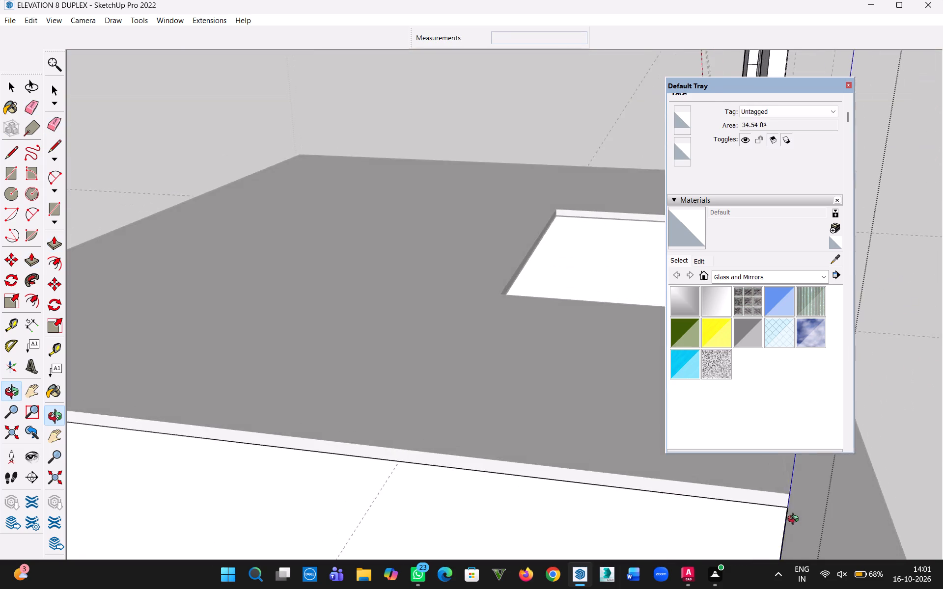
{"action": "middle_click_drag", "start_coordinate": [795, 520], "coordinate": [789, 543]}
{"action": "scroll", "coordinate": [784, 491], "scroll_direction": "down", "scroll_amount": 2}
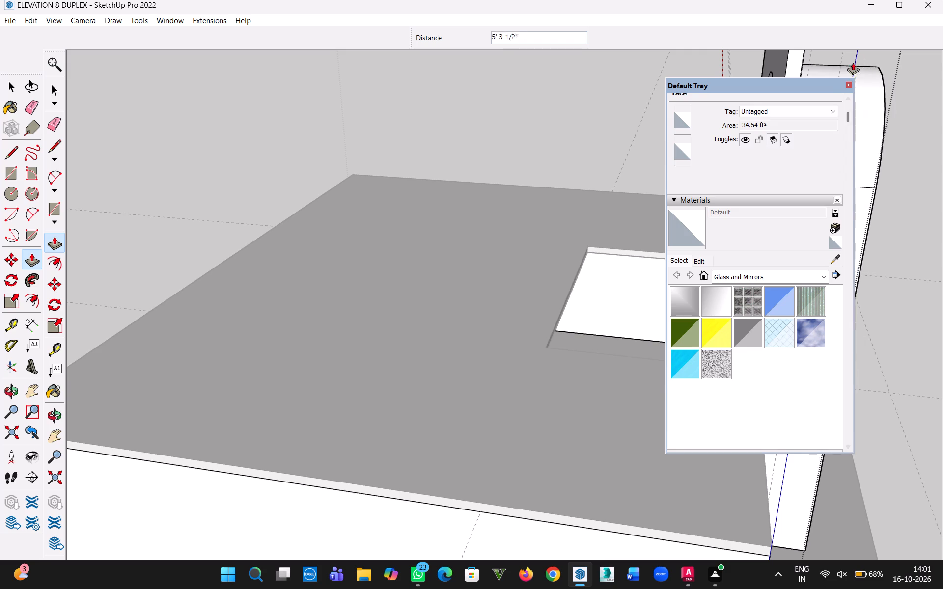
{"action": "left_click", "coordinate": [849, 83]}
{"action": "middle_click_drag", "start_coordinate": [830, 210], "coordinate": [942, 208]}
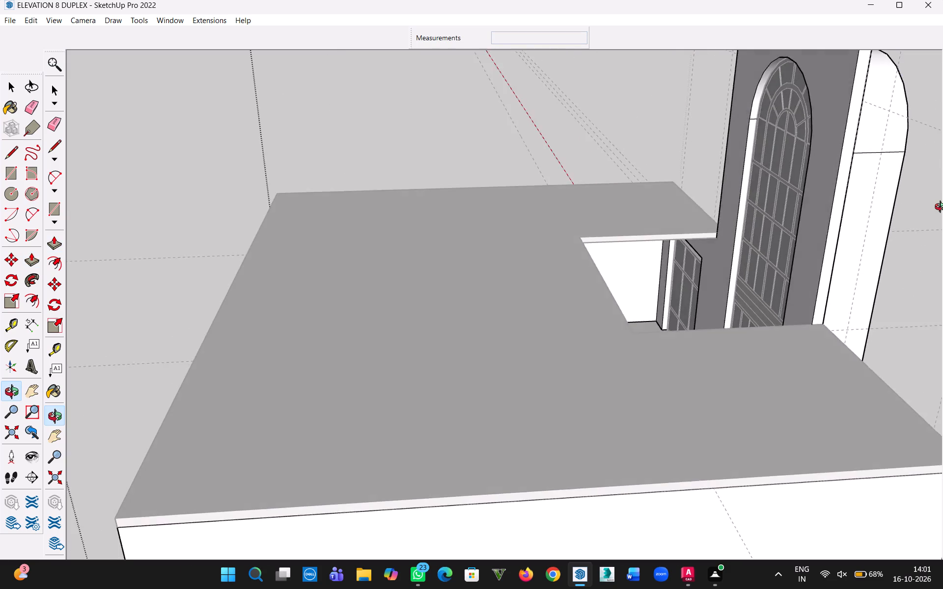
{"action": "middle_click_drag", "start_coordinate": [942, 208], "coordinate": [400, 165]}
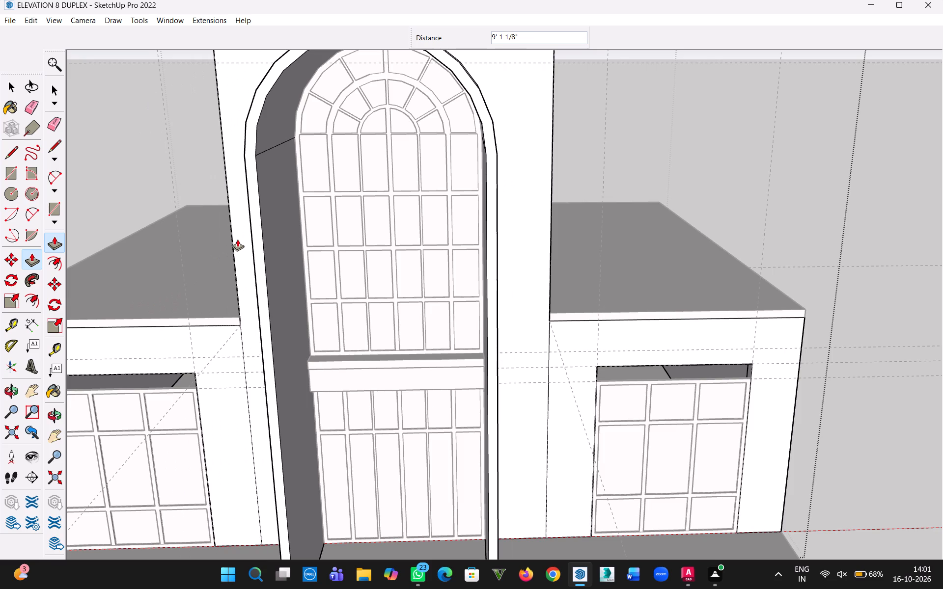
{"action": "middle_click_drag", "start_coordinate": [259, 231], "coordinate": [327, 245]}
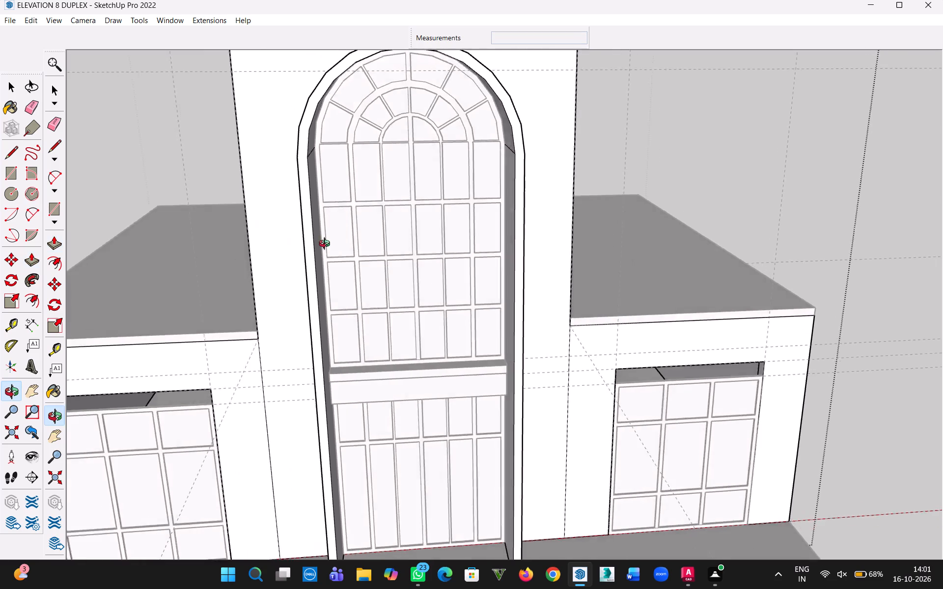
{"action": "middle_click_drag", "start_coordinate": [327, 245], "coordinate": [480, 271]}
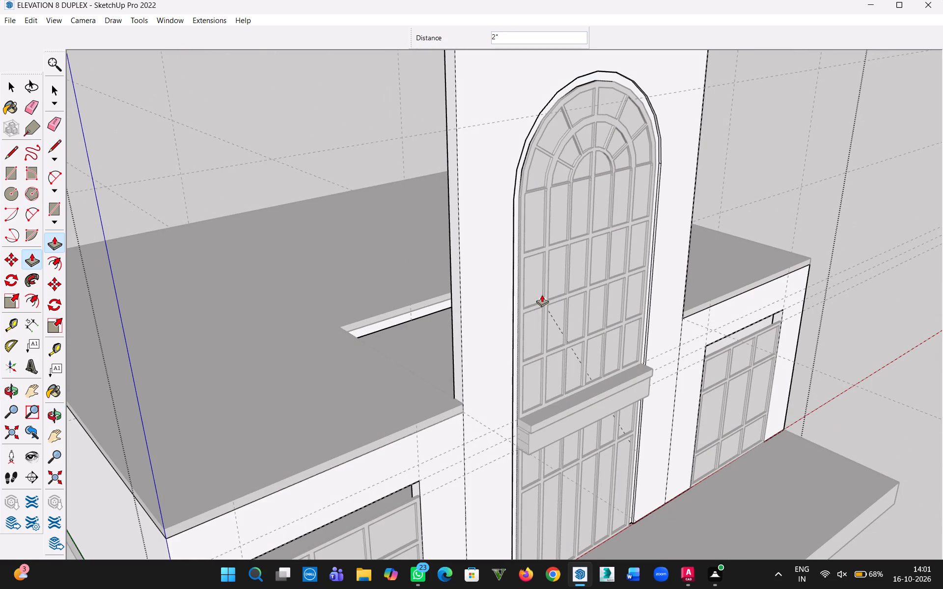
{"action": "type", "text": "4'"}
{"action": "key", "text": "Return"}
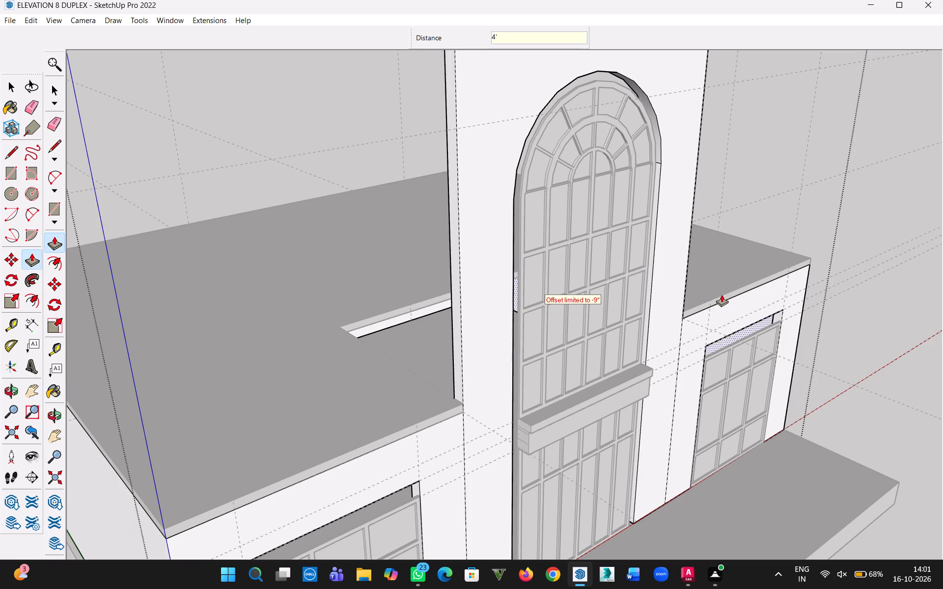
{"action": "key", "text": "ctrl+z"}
Extrude the border face around the arched window and door outward by 4'.
{"action": "left_click", "coordinate": [527, 158]}
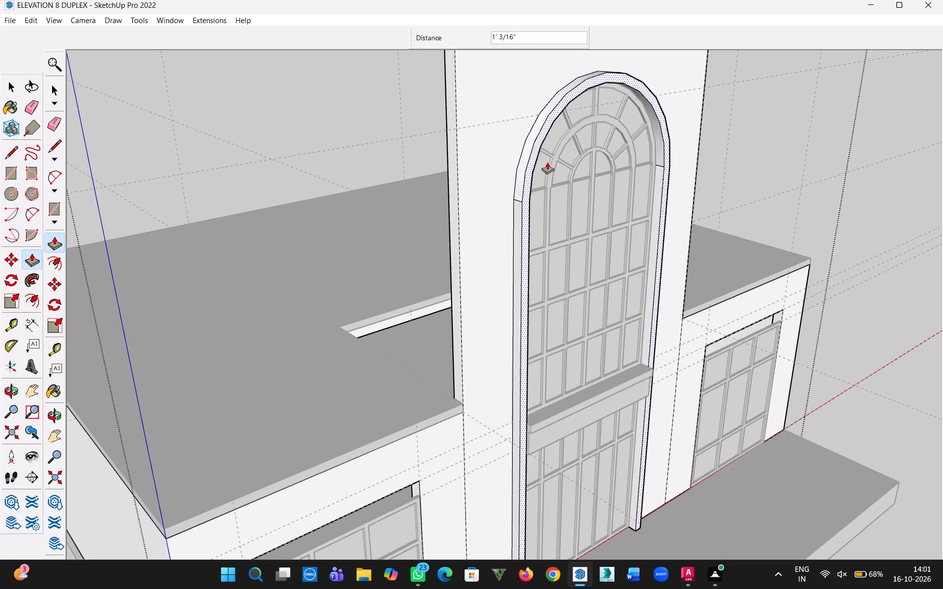
{"action": "type", "text": "4'"}
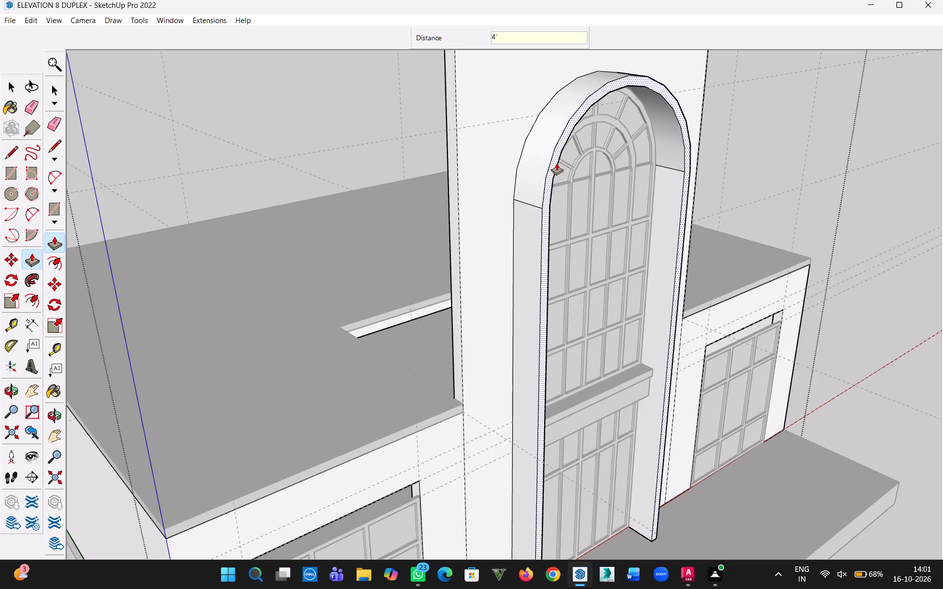
{"action": "key", "text": "Return"}
{"action": "left_click", "coordinate": [8, 88]}
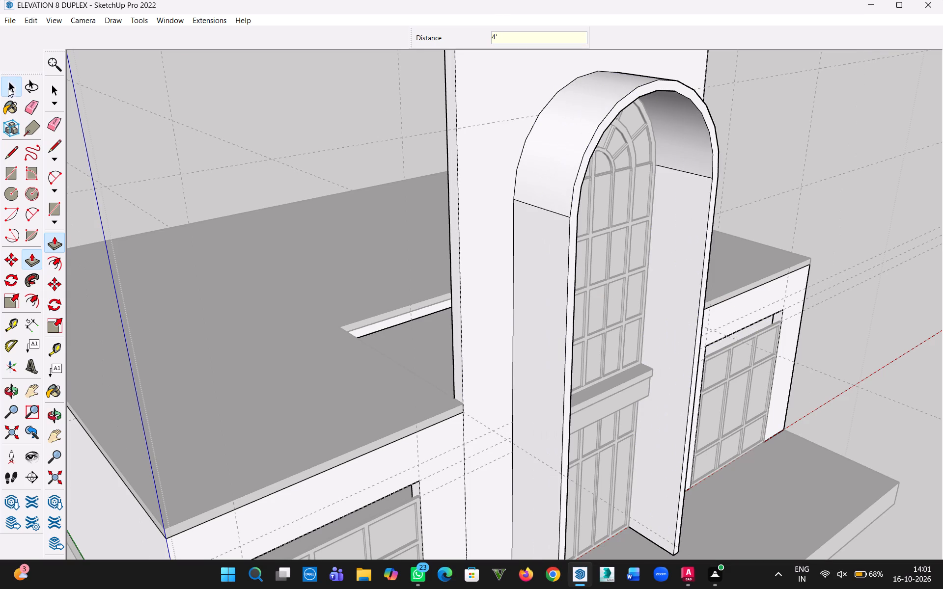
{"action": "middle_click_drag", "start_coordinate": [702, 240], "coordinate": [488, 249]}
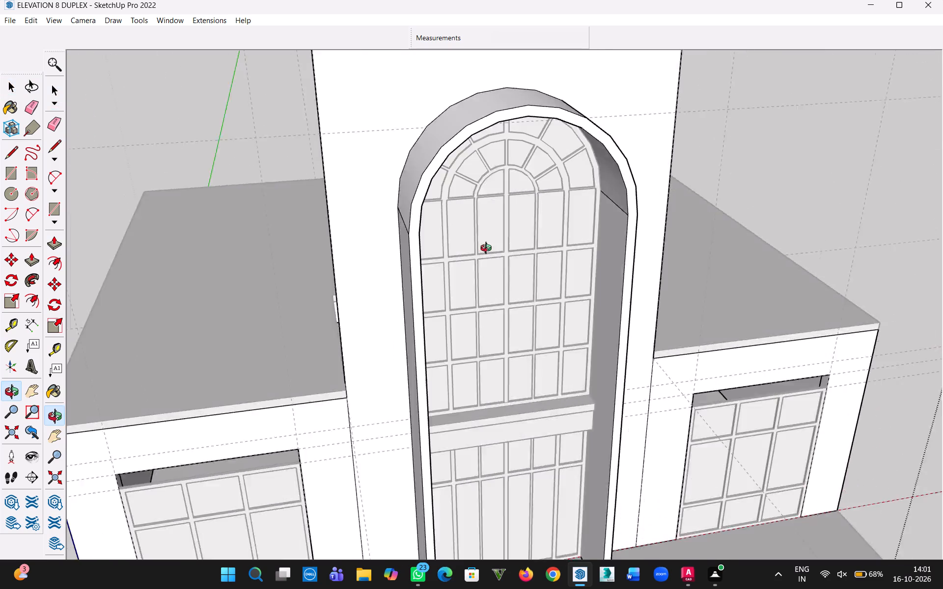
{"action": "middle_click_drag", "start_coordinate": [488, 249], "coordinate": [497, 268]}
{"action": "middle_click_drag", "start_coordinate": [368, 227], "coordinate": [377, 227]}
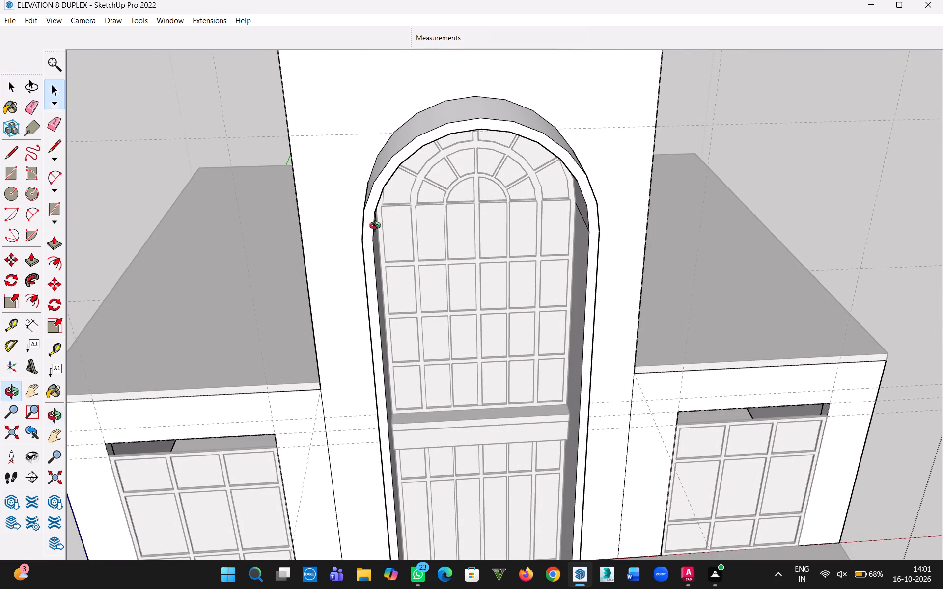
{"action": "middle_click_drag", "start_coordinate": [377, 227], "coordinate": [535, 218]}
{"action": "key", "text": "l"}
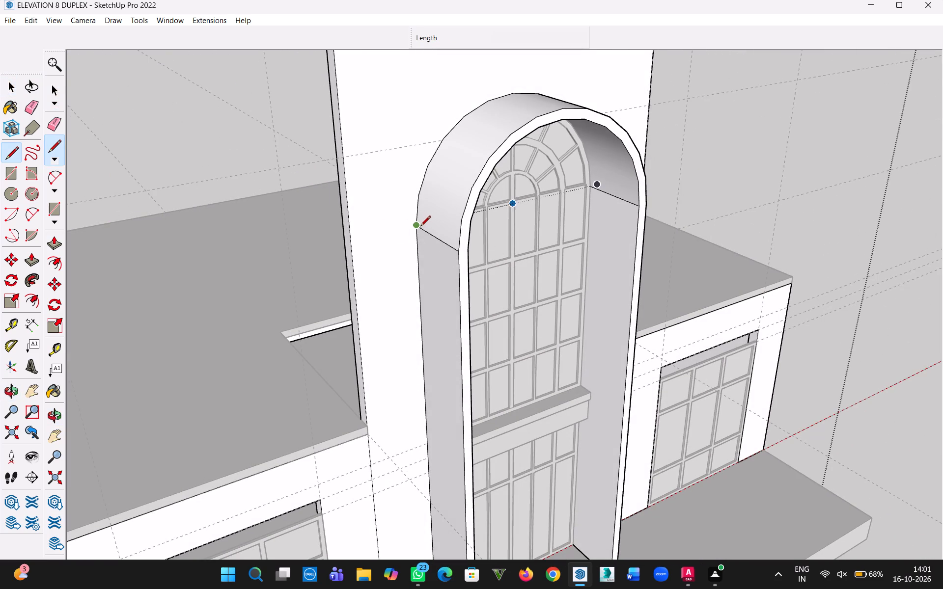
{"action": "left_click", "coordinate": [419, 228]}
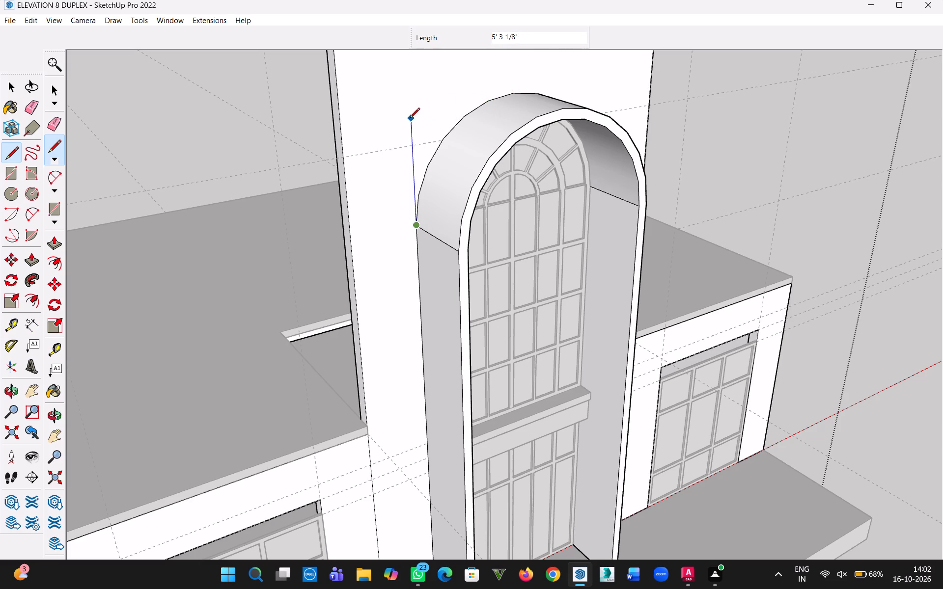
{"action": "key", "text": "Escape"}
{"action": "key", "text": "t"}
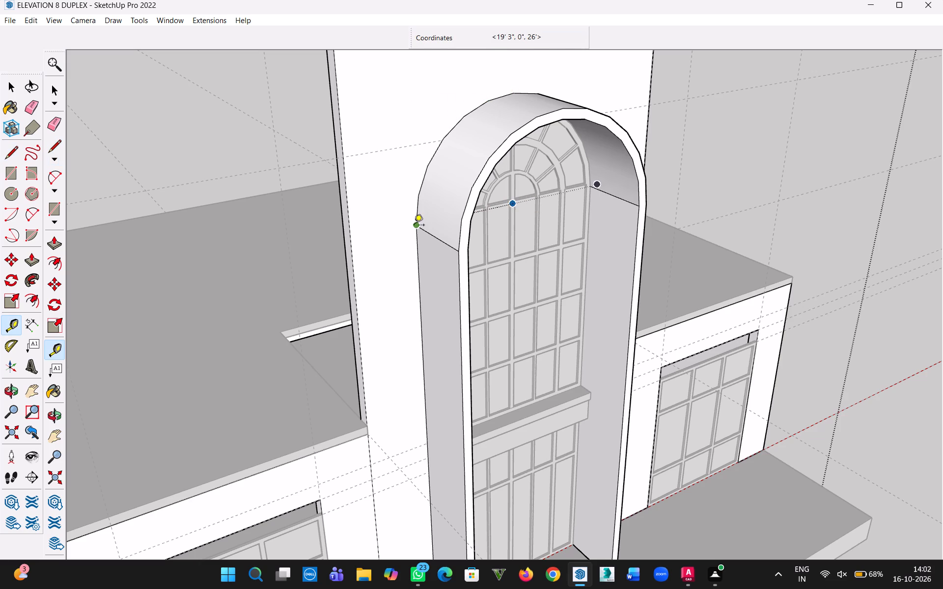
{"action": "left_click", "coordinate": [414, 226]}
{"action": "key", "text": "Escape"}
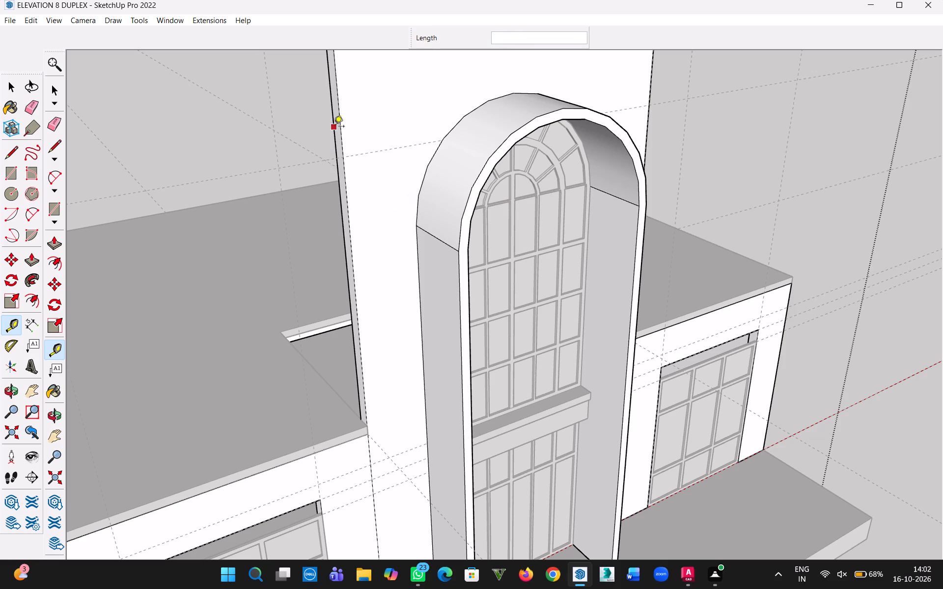
Place a vertical guide 9' 3" in from the tower face's side edge, passing through the arch's top point.
{"action": "left_click", "coordinate": [339, 124]}
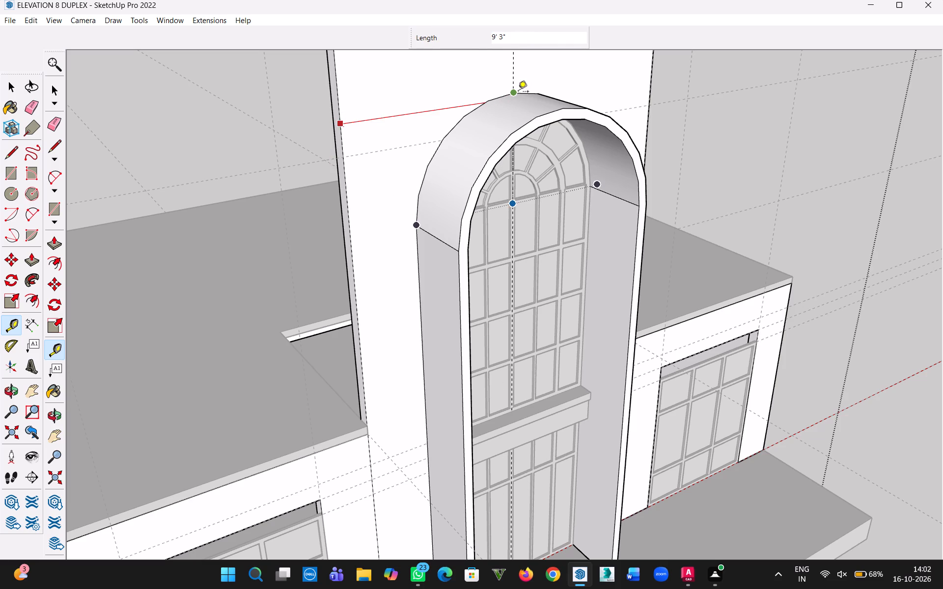
{"action": "scroll", "coordinate": [515, 91], "scroll_direction": "up", "scroll_amount": 20}
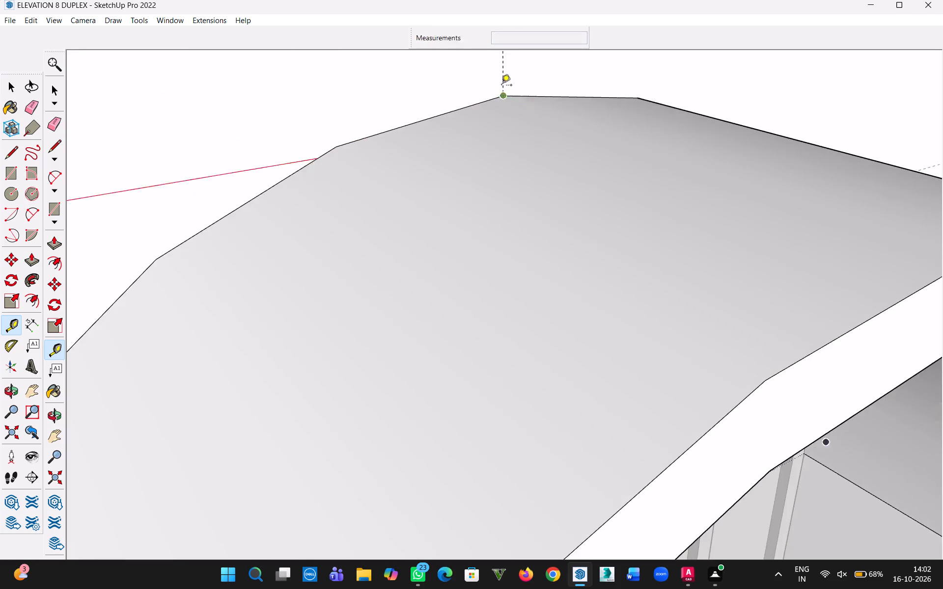
{"action": "scroll", "coordinate": [501, 86], "scroll_direction": "up", "scroll_amount": 2}
{"action": "left_click", "coordinate": [504, 101]}
Place a vertical guide 5' 9" long from the arch's springing corner up to the level of the arch's top.
{"action": "scroll", "coordinate": [547, 196], "scroll_direction": "down", "scroll_amount": 14}
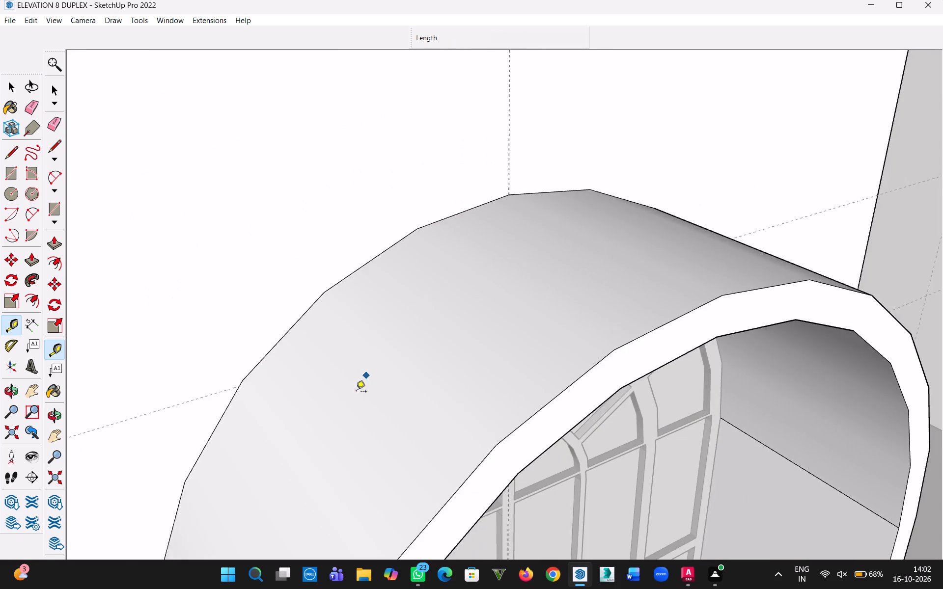
{"action": "scroll", "coordinate": [356, 392], "scroll_direction": "down", "scroll_amount": 8}
{"action": "key", "text": "h"}
{"action": "left_click_drag", "start_coordinate": [334, 466], "coordinate": [352, 292]}
{"action": "key", "text": "Escape"}
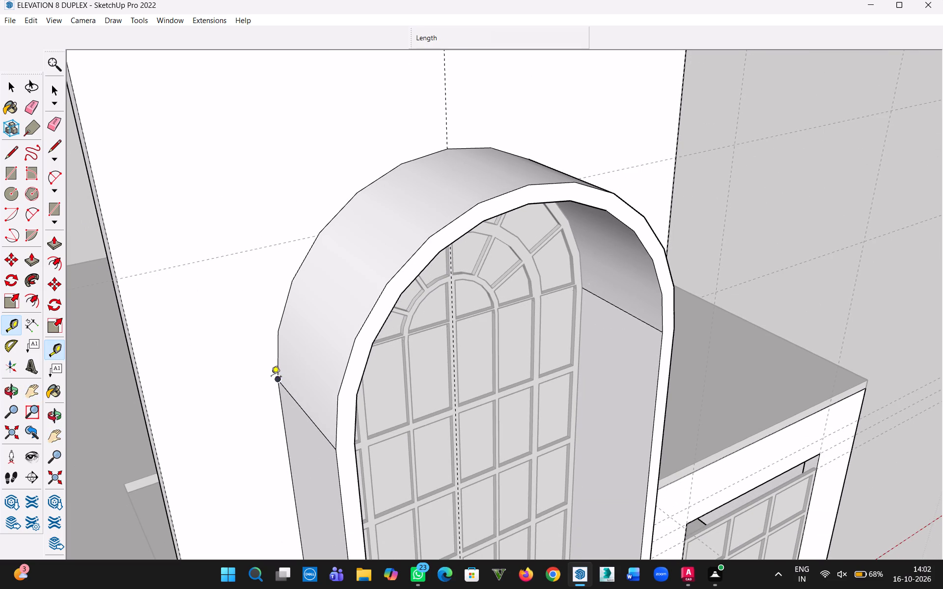
{"action": "left_click", "coordinate": [271, 377]}
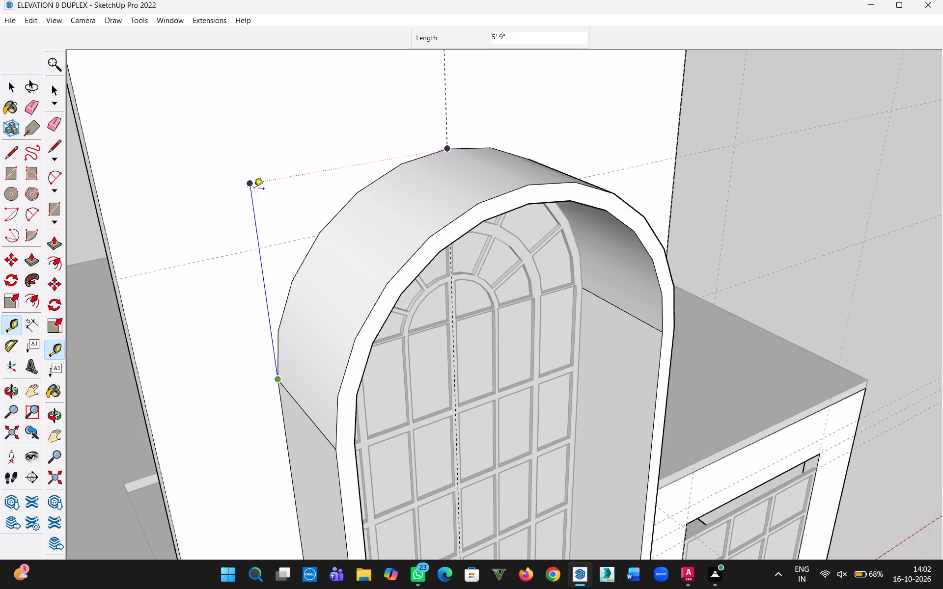
{"action": "left_click", "coordinate": [254, 188]}
{"action": "key", "text": "Escape"}
{"action": "key", "text": "Escape"}
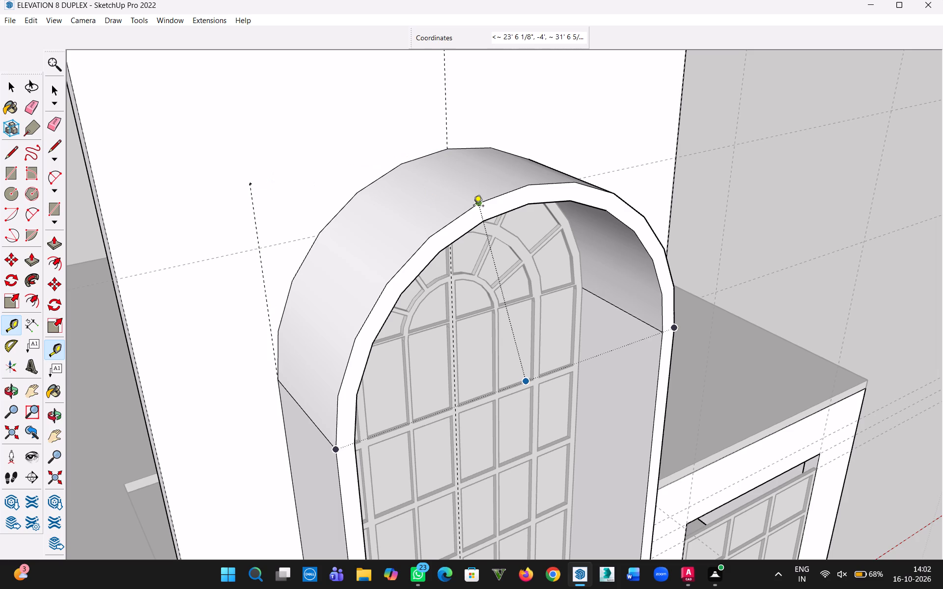
{"action": "key", "text": "Escape"}
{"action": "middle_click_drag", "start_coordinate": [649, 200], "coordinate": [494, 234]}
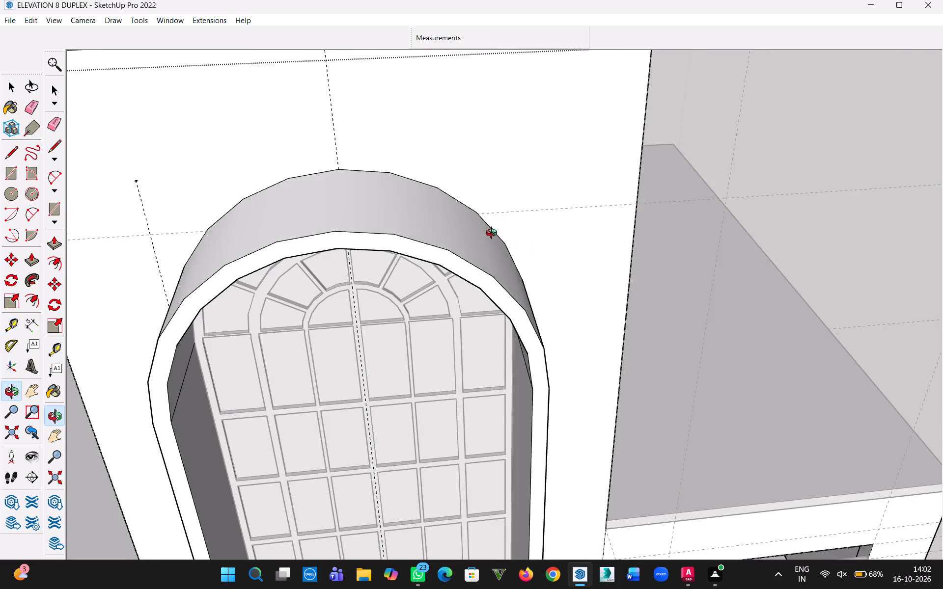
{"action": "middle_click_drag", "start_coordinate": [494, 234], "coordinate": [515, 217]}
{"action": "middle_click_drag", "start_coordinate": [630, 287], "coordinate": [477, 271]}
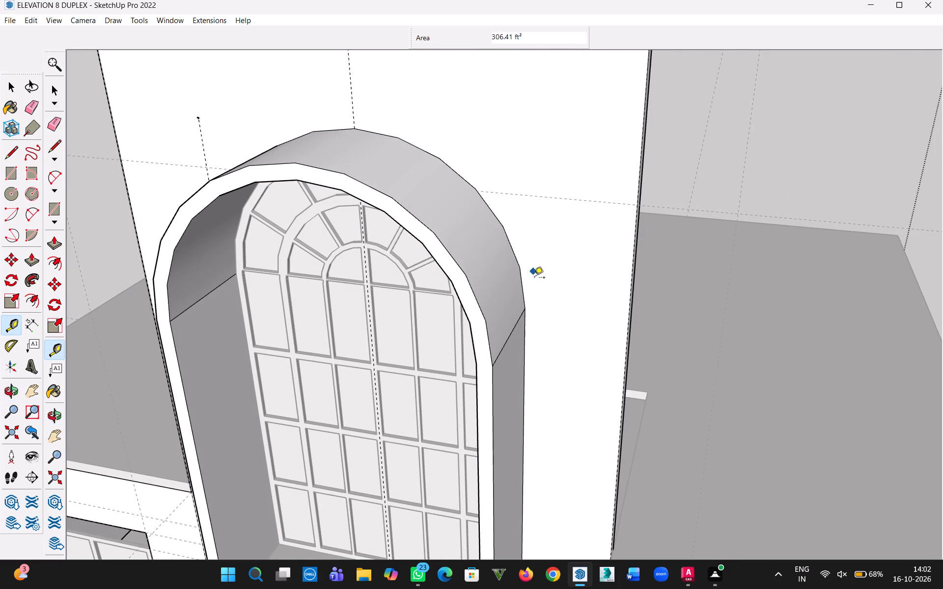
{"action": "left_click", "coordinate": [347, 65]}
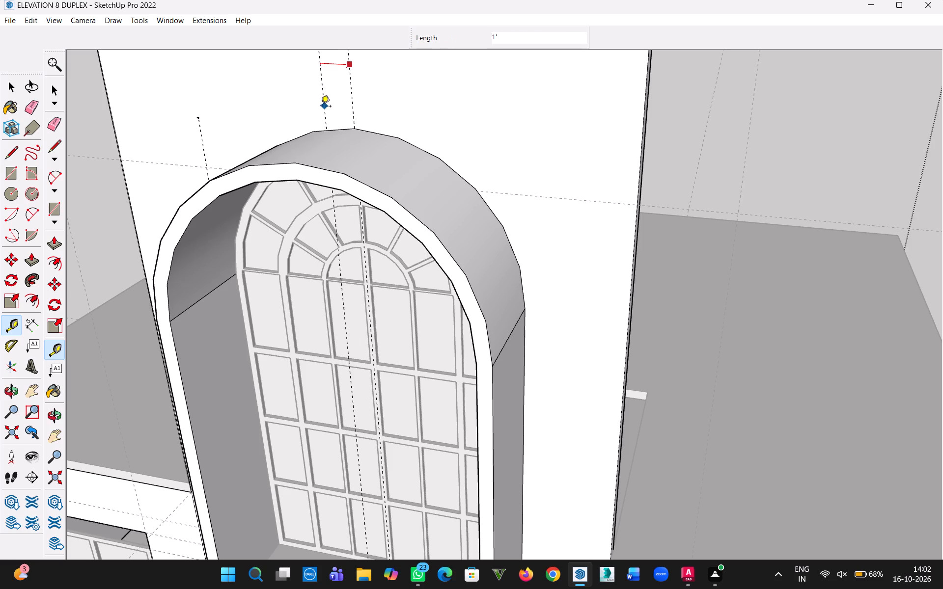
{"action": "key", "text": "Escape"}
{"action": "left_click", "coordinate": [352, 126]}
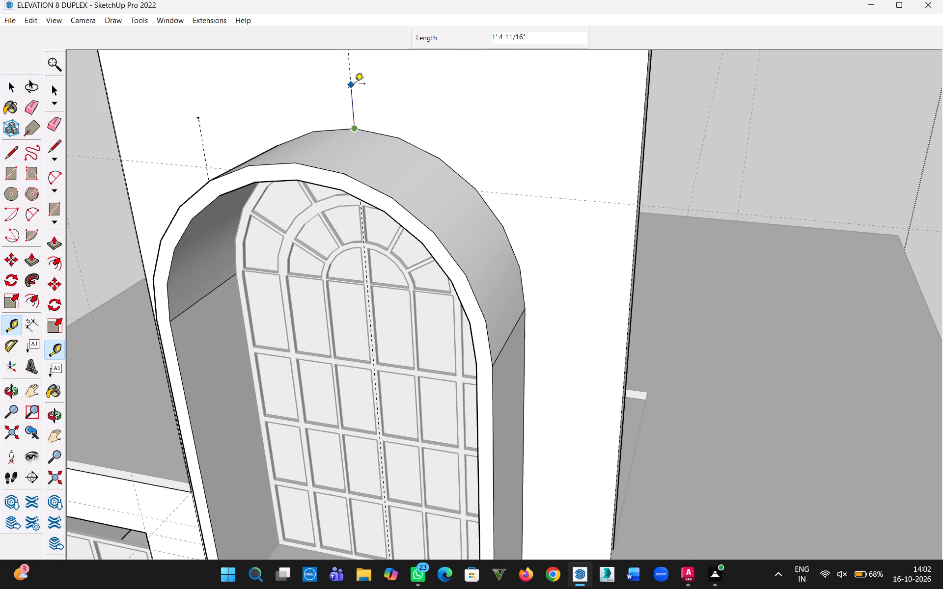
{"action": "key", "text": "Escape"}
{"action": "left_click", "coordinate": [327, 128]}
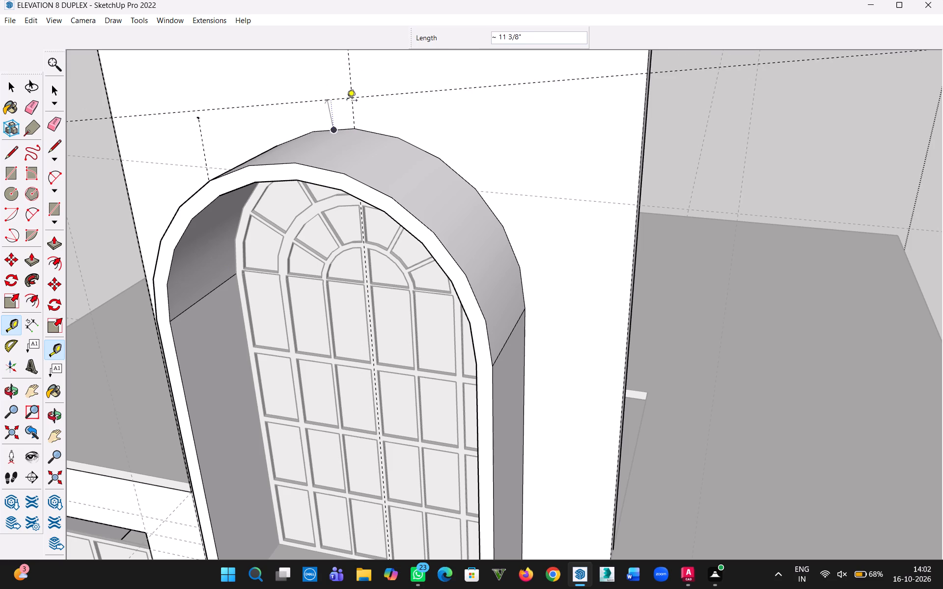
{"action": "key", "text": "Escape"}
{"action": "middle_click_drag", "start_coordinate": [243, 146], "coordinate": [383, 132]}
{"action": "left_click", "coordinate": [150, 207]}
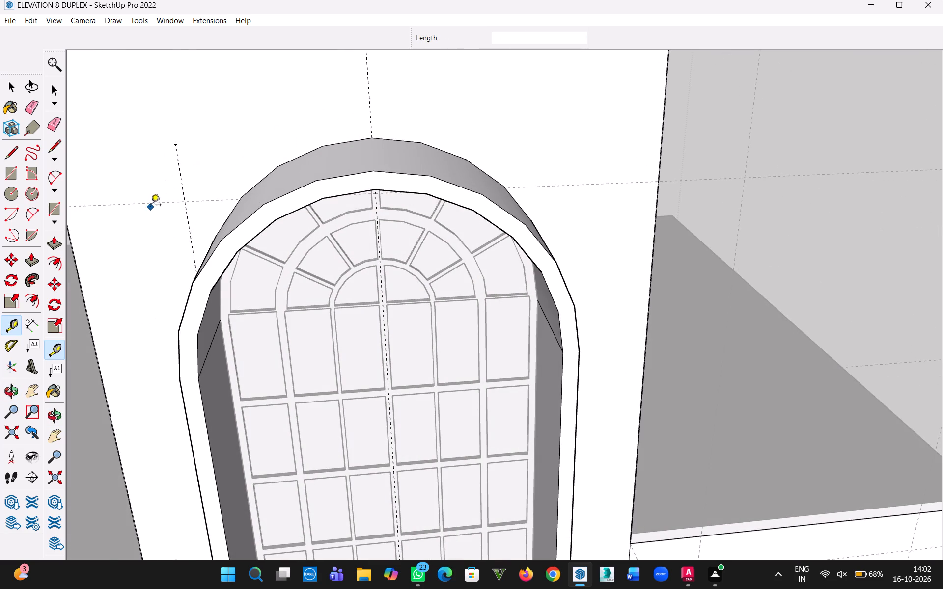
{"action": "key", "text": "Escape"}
Place a vertical guide about 14' 9 5/8" from the tower face's side edge, at the arch's opposite side.
{"action": "left_click", "coordinate": [74, 257]}
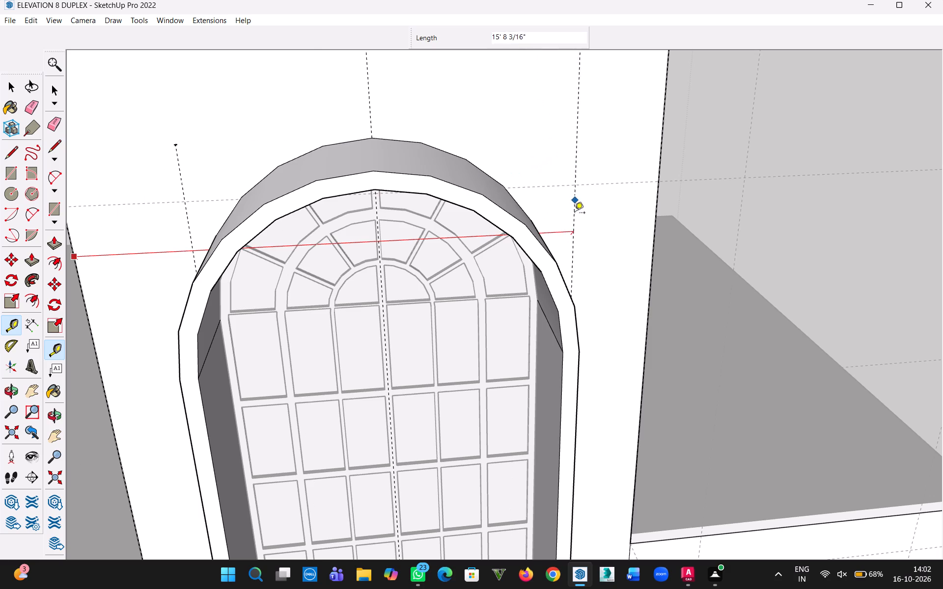
{"action": "middle_click_drag", "start_coordinate": [597, 281], "coordinate": [491, 303]}
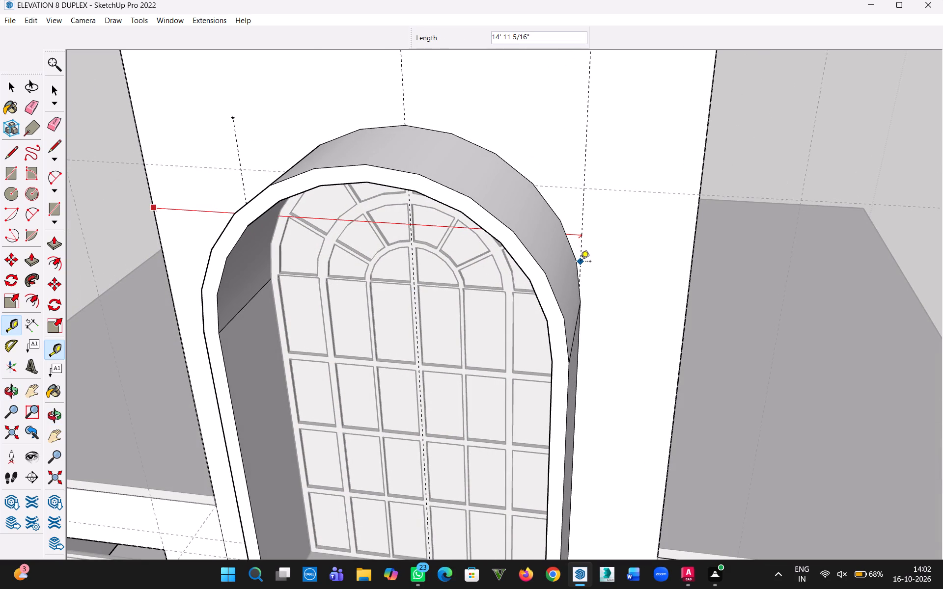
{"action": "left_click", "coordinate": [574, 261]}
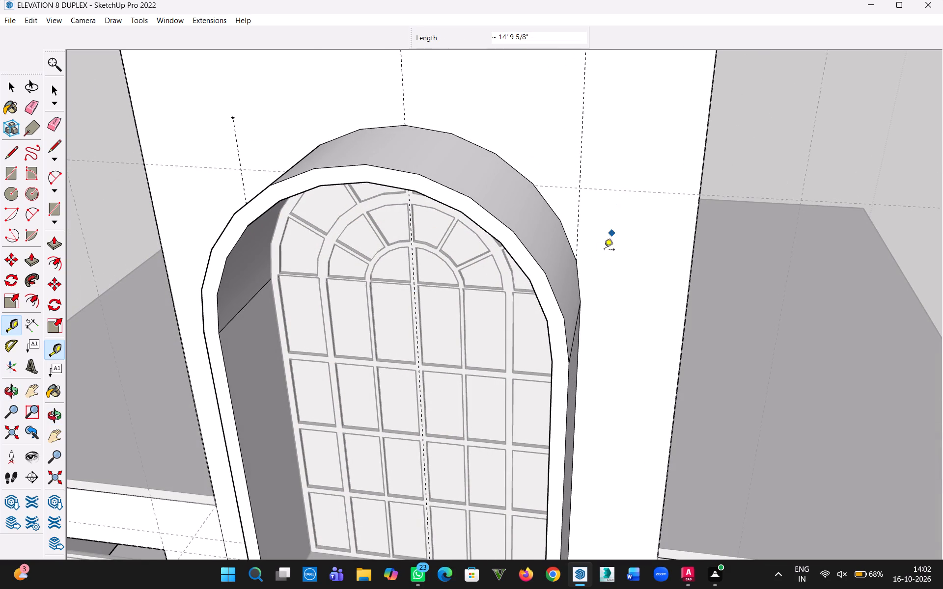
Place a horizontal guide across the tower face through the arch's top point.
{"action": "left_click", "coordinate": [444, 283]}
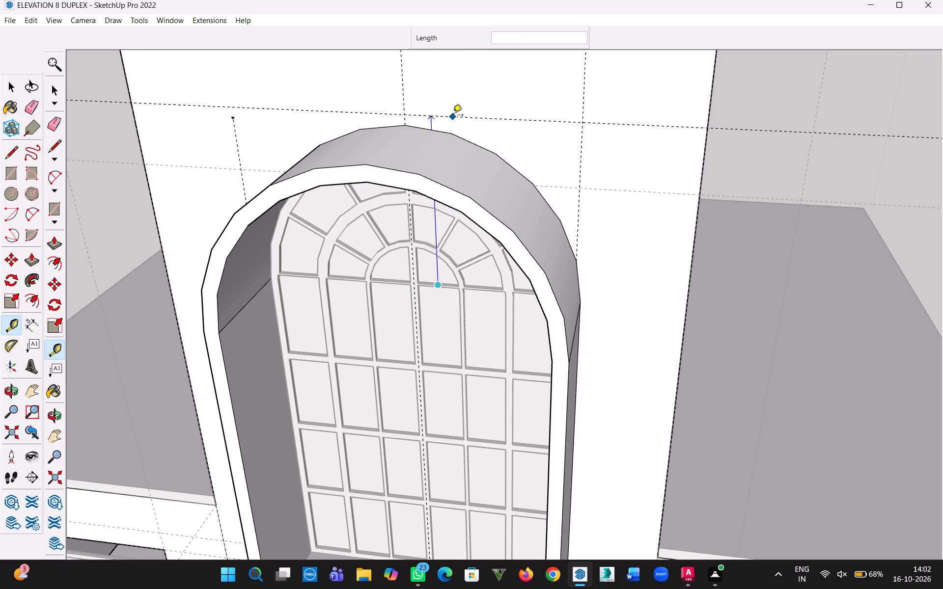
{"action": "left_click", "coordinate": [408, 123]}
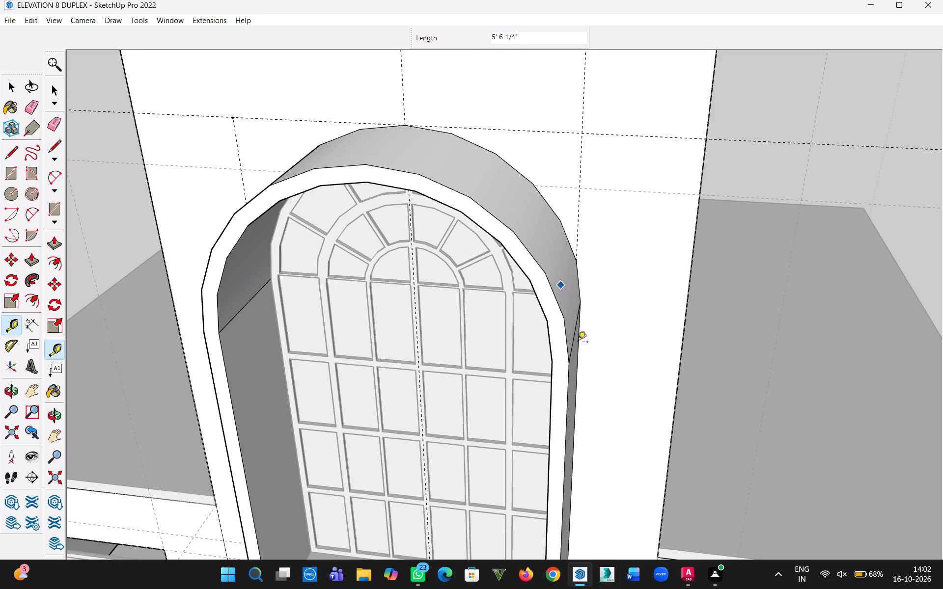
{"action": "left_click", "coordinate": [13, 86]}
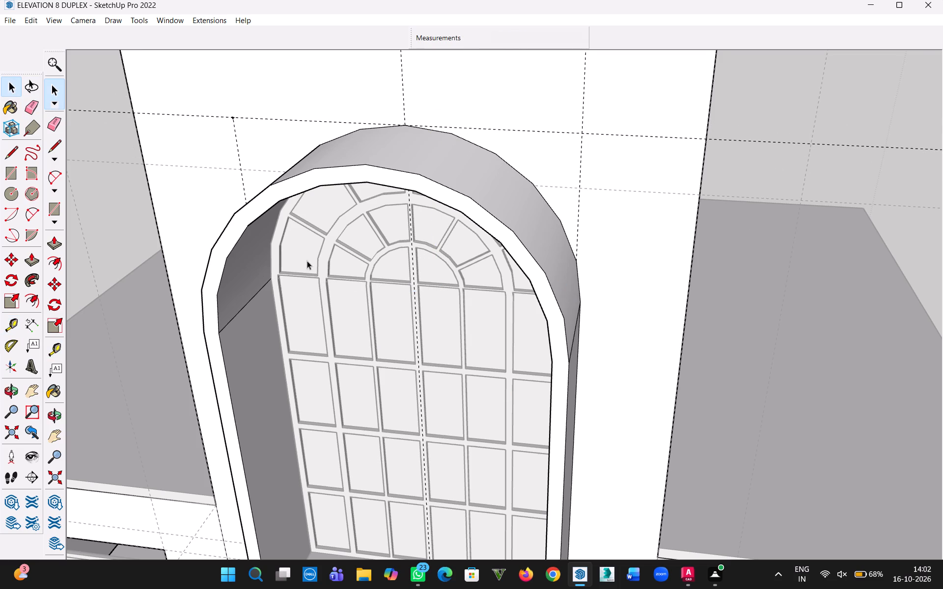
Draw a squared outline around the arch head along the guides, from one springing corner over the top point to the opposite side.
{"action": "middle_click_drag", "start_coordinate": [304, 265], "coordinate": [697, 285]}
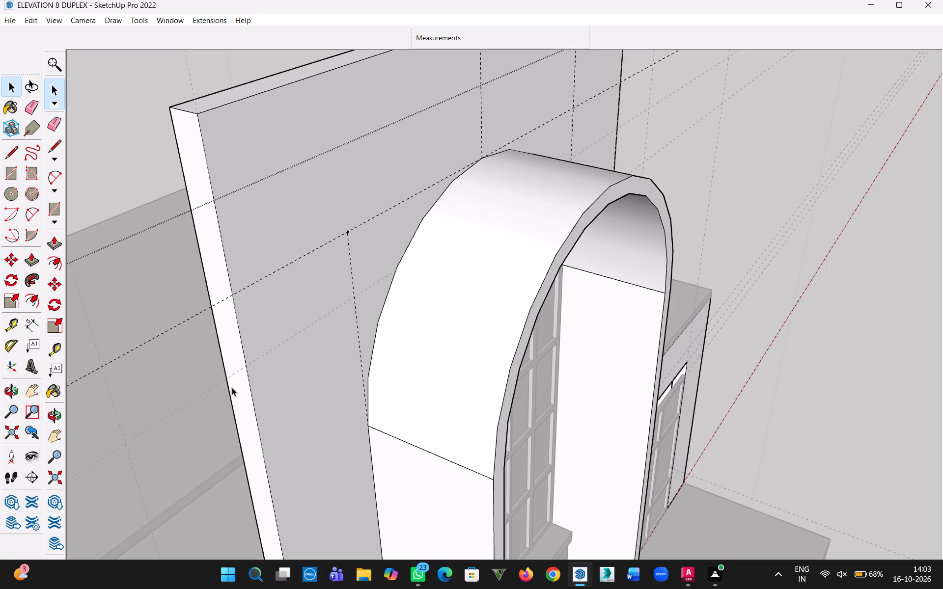
{"action": "middle_click_drag", "start_coordinate": [493, 343], "coordinate": [382, 334]}
{"action": "key", "text": "l"}
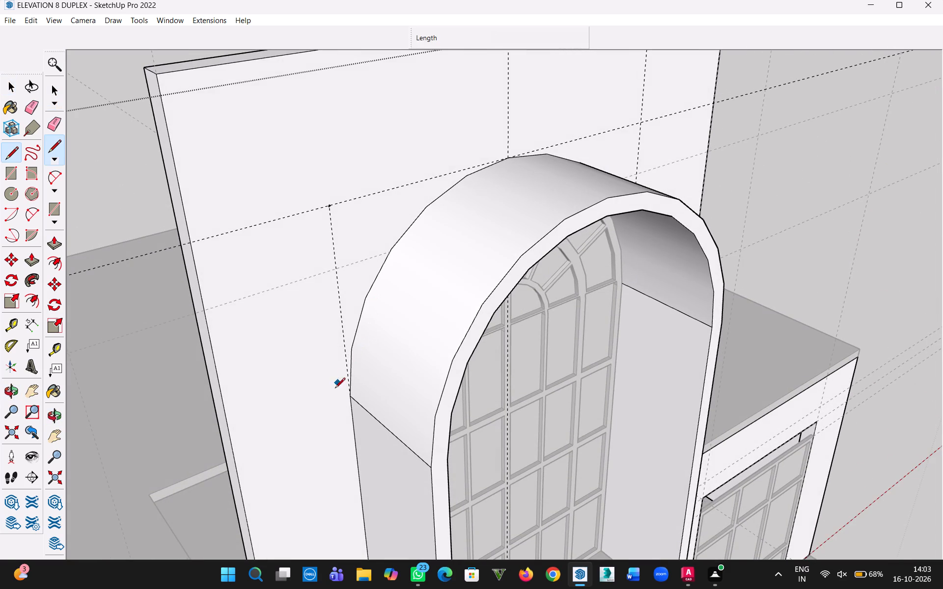
{"action": "left_click", "coordinate": [348, 390]}
{"action": "left_click", "coordinate": [328, 207]}
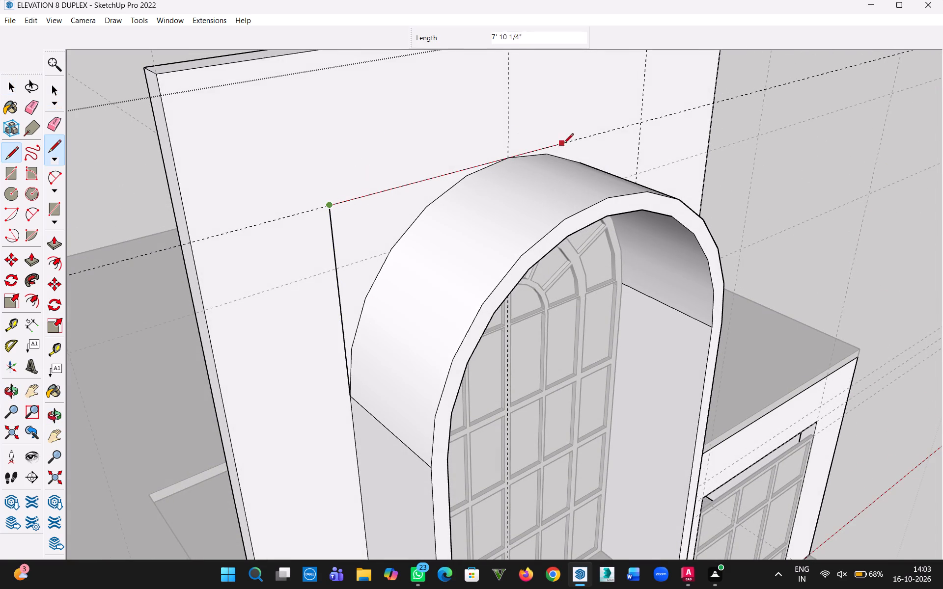
{"action": "left_click", "coordinate": [639, 122]}
{"action": "middle_click_drag", "start_coordinate": [667, 200], "coordinate": [397, 239]}
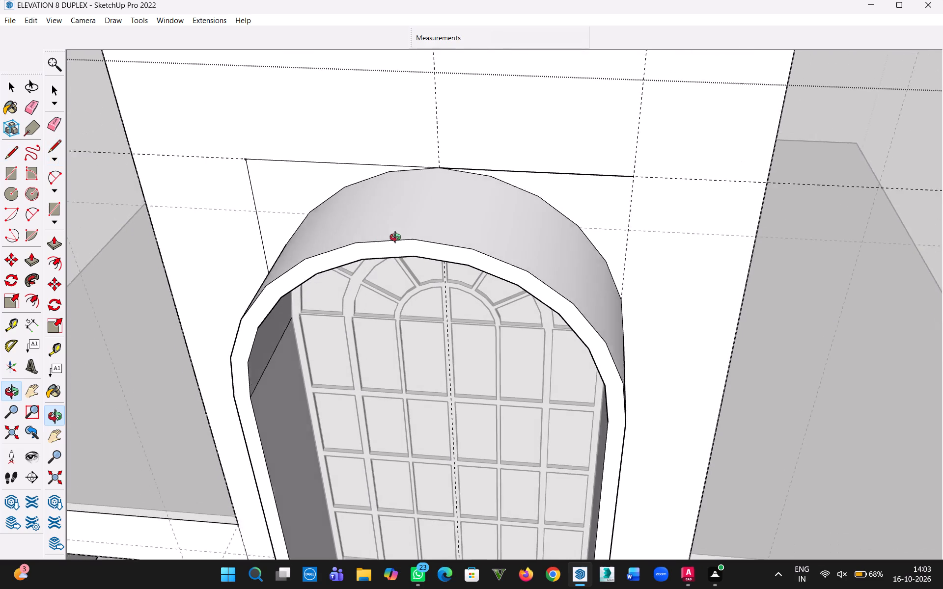
{"action": "middle_click_drag", "start_coordinate": [397, 239], "coordinate": [391, 238]}
{"action": "left_click", "coordinate": [619, 303]}
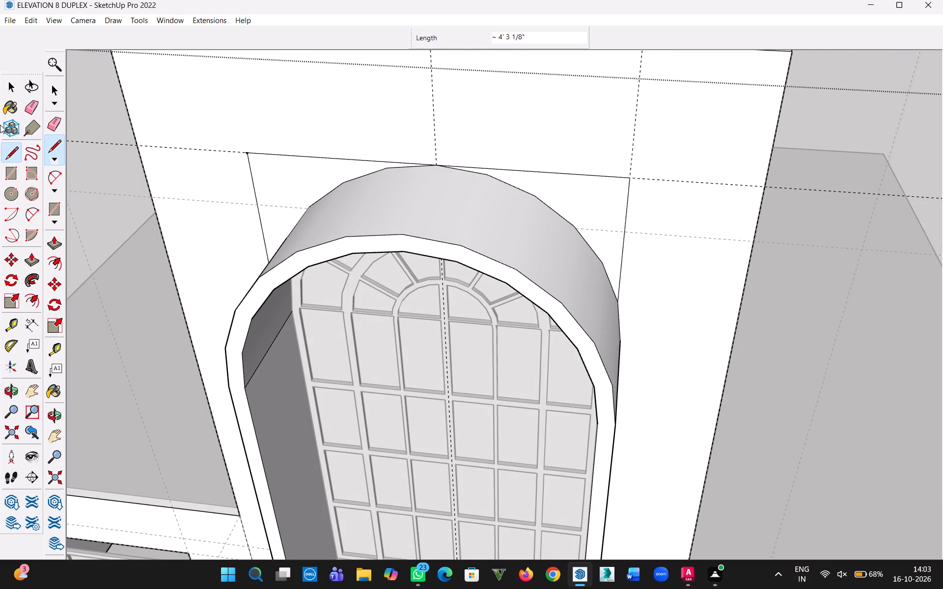
{"action": "left_click", "coordinate": [10, 86]}
Delete all guides around the arch.
{"action": "scroll", "coordinate": [292, 311], "scroll_direction": "down", "scroll_amount": 3}
{"action": "middle_click_drag", "start_coordinate": [300, 336], "coordinate": [423, 248]}
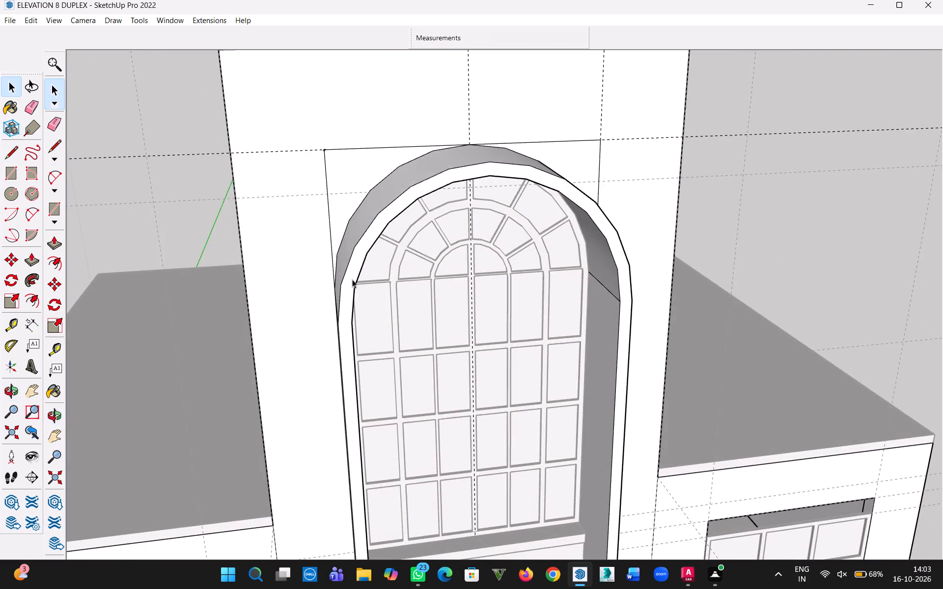
{"action": "scroll", "coordinate": [352, 280], "scroll_direction": "down", "scroll_amount": 5}
{"action": "left_click", "coordinate": [23, 24]}
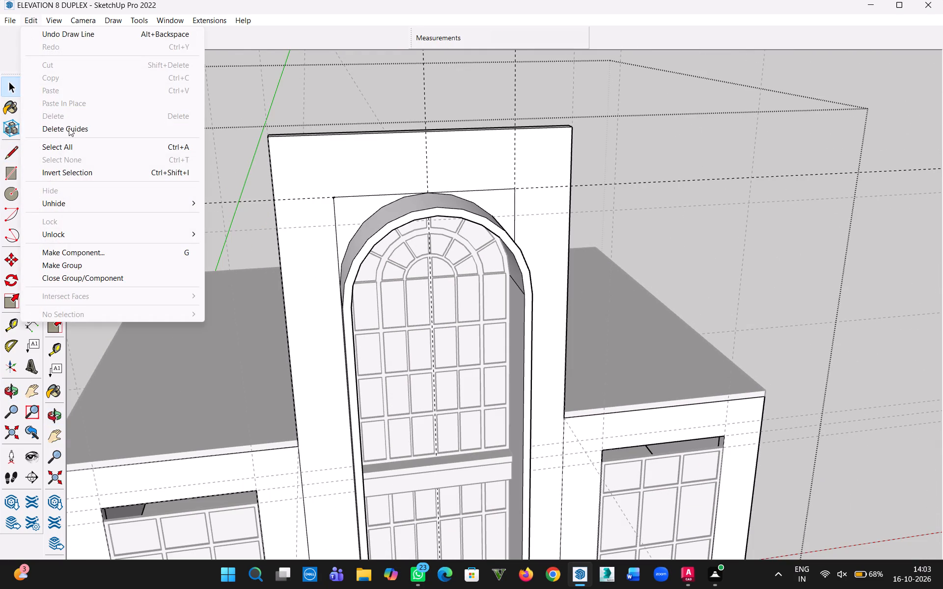
{"action": "left_click", "coordinate": [69, 128]}
Measure the gaps from the squared outline around the arch to the tower's top edge and side edge.
{"action": "left_click", "coordinate": [383, 159]}
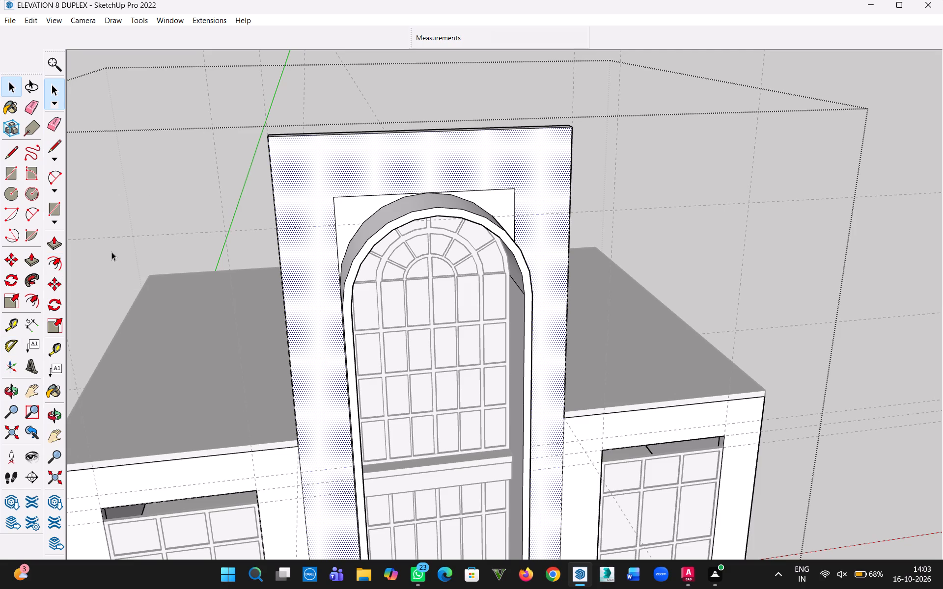
{"action": "key", "text": "t"}
{"action": "left_click", "coordinate": [375, 197]}
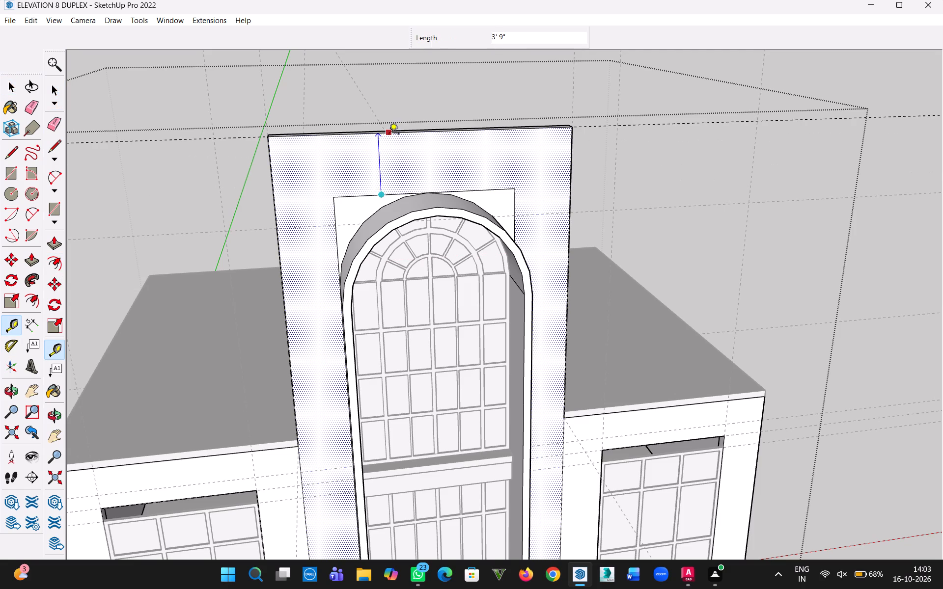
{"action": "key", "text": "Escape"}
{"action": "left_click", "coordinate": [337, 246]}
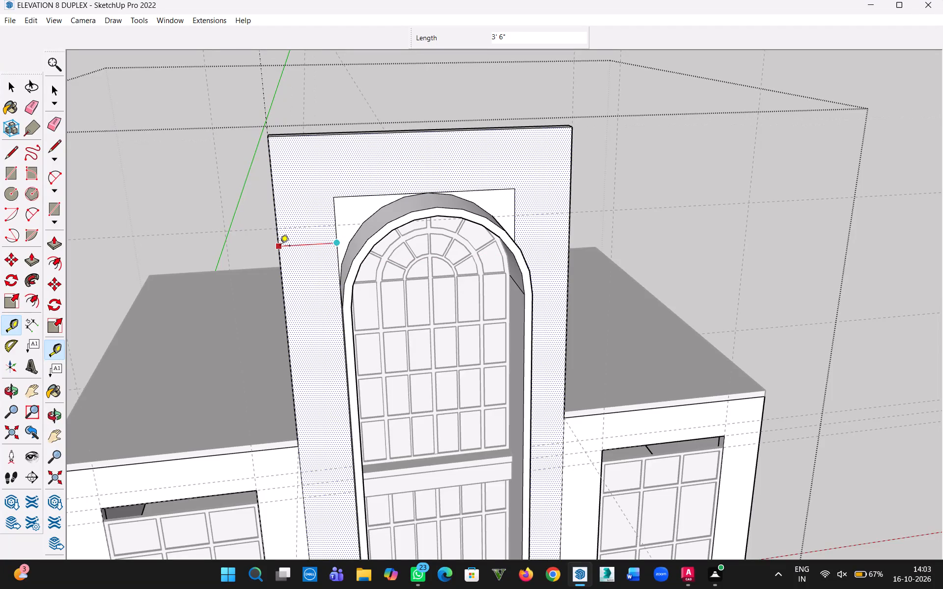
{"action": "key", "text": "Escape"}
Examine the tower and its projecting arched surround from the side and the front.
{"action": "middle_click_drag", "start_coordinate": [299, 376], "coordinate": [547, 314]}
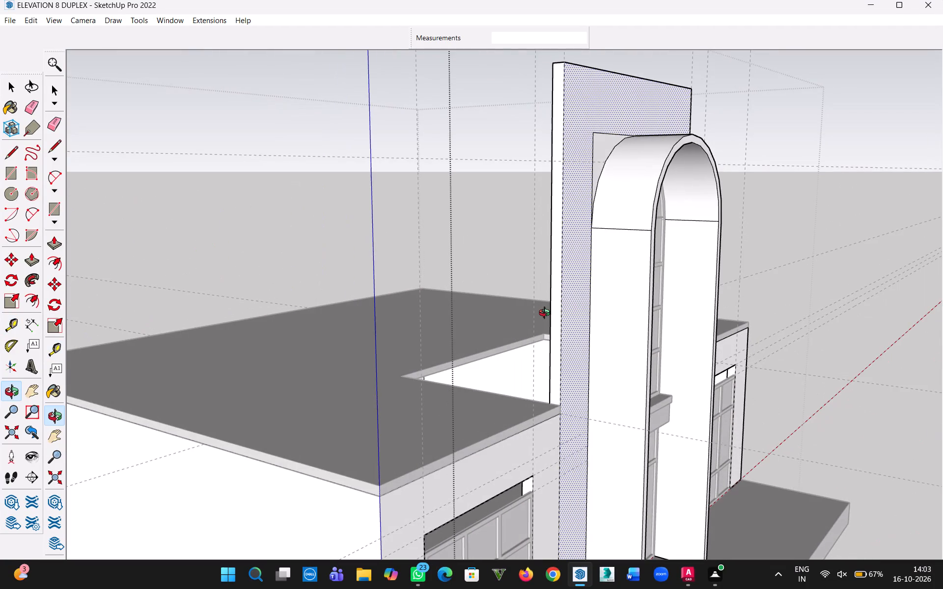
{"action": "middle_click_drag", "start_coordinate": [547, 314], "coordinate": [439, 339]}
{"action": "middle_click", "coordinate": [373, 351]}
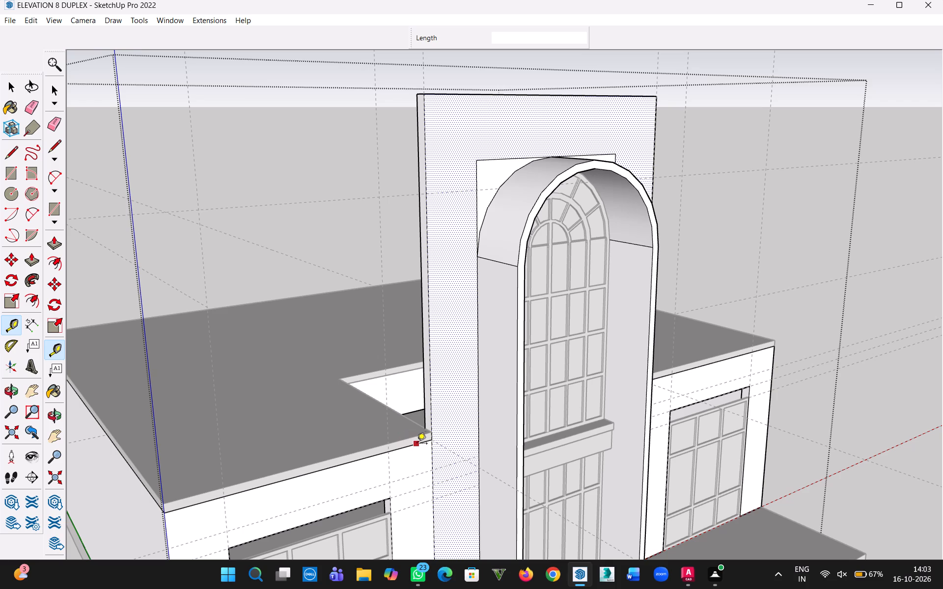
{"action": "middle_click_drag", "start_coordinate": [490, 439], "coordinate": [349, 410]}
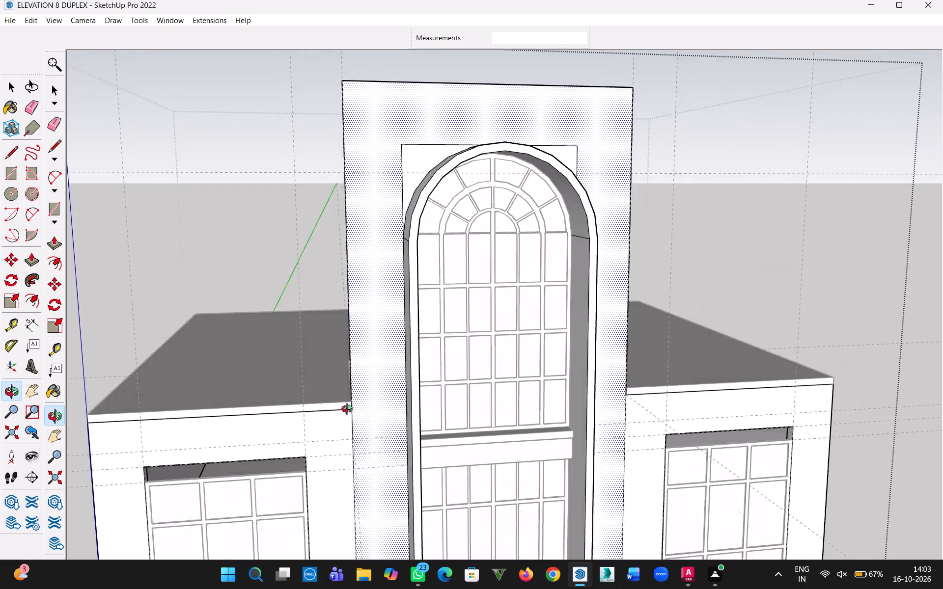
{"action": "middle_click_drag", "start_coordinate": [349, 410], "coordinate": [414, 411]}
{"action": "scroll", "coordinate": [414, 416], "scroll_direction": "down", "scroll_amount": 6}
{"action": "middle_click_drag", "start_coordinate": [444, 429], "coordinate": [370, 482]}
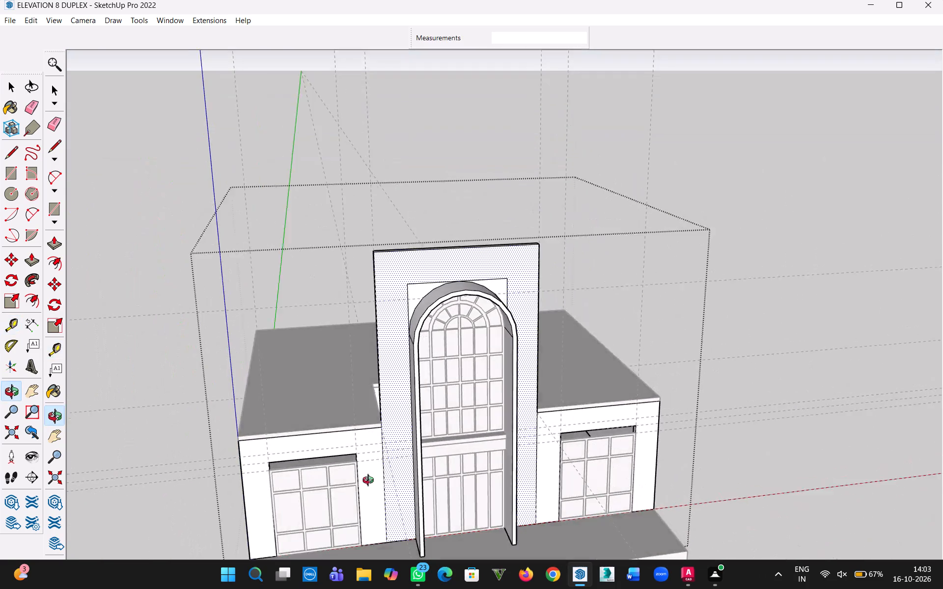
{"action": "middle_click_drag", "start_coordinate": [370, 482], "coordinate": [335, 506]}
Lower the top face of the central tower by 3" with Push/Pull.
{"action": "scroll", "coordinate": [401, 273], "scroll_direction": "up", "scroll_amount": 2}
{"action": "scroll", "coordinate": [484, 288], "scroll_direction": "up", "scroll_amount": 3}
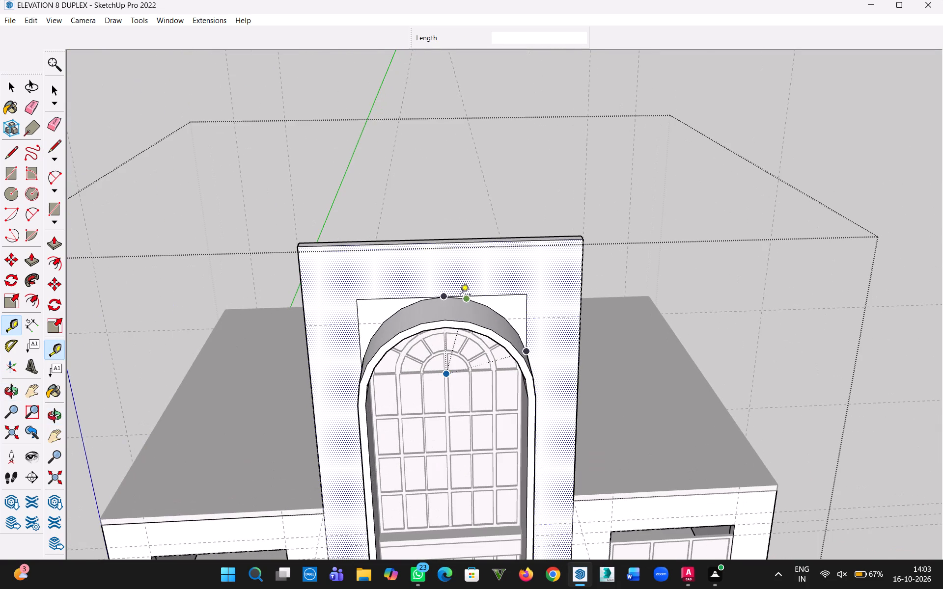
{"action": "middle_click_drag", "start_coordinate": [437, 241], "coordinate": [478, 352]}
{"action": "scroll", "coordinate": [484, 372], "scroll_direction": "up", "scroll_amount": 7}
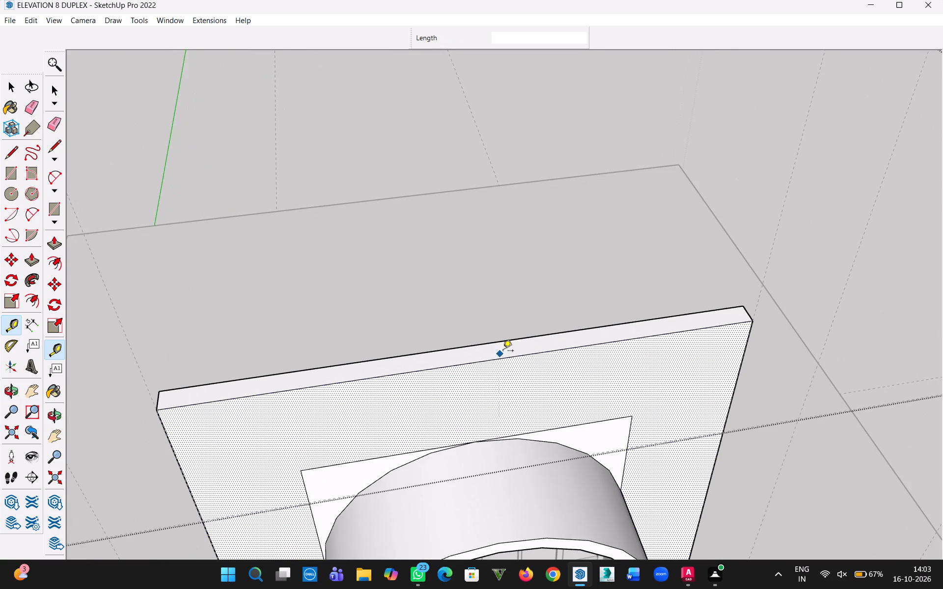
{"action": "key", "text": "p"}
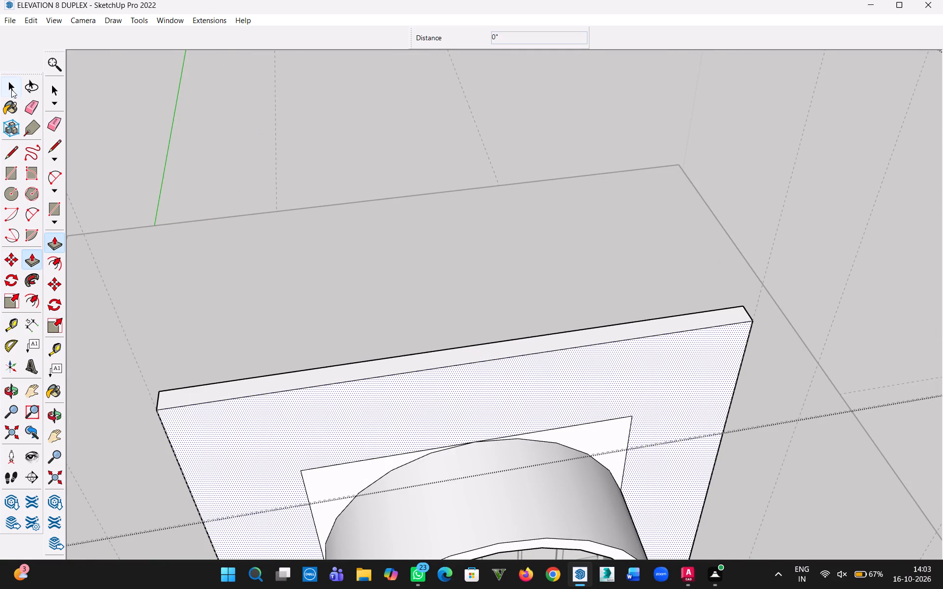
{"action": "left_click", "coordinate": [11, 89]}
{"action": "key", "text": "p"}
{"action": "key", "text": "Escape"}
{"action": "left_click", "coordinate": [500, 344]}
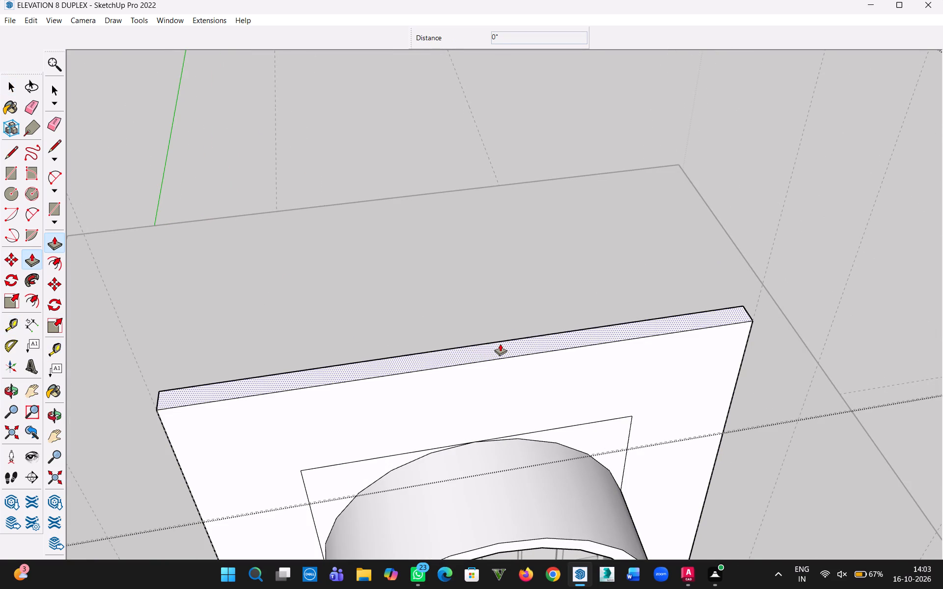
{"action": "key", "text": "3"}
{"action": "key", "text": "shift+quotedbl"}
{"action": "key", "text": "Return"}
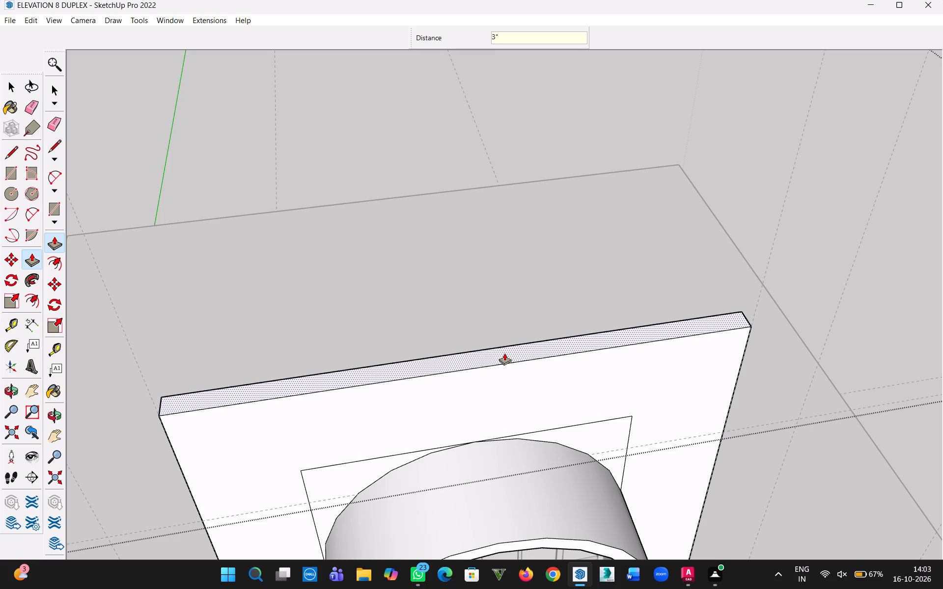
{"action": "left_click", "coordinate": [15, 86]}
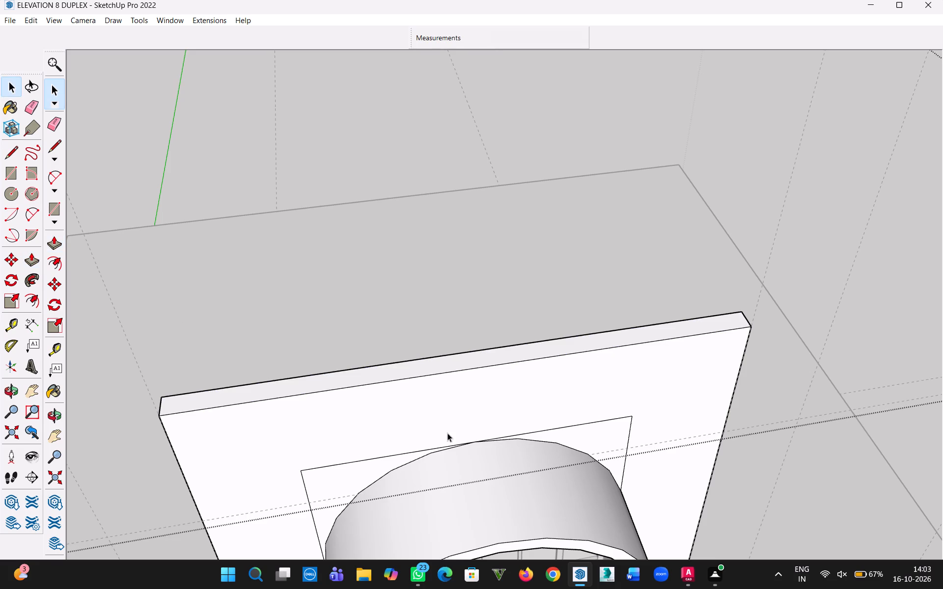
Measure the gap between the central tower's top edge and the top of the squared outline around the arch.
{"action": "middle_click_drag", "start_coordinate": [447, 438], "coordinate": [442, 282]}
{"action": "key", "text": "t"}
{"action": "left_click", "coordinate": [448, 331]}
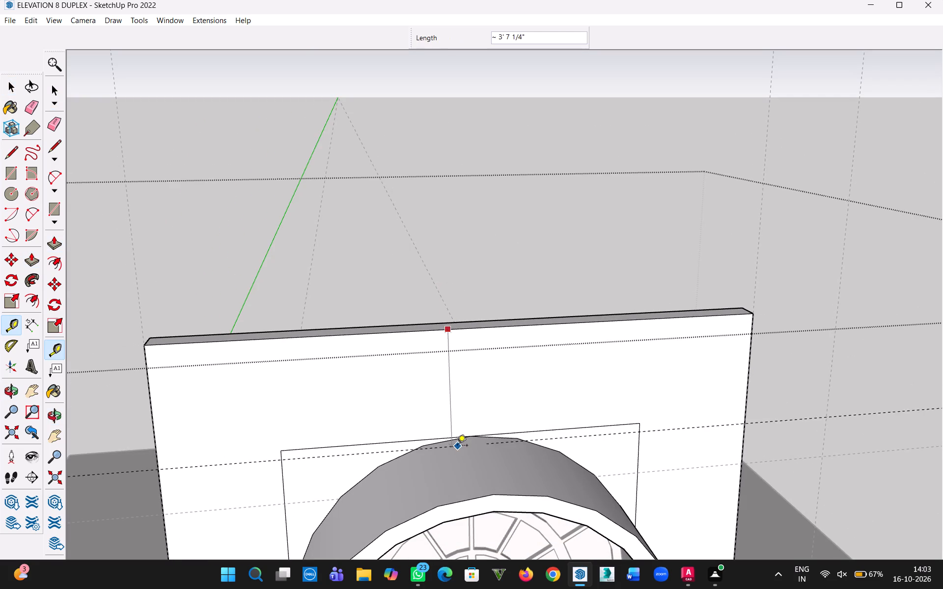
{"action": "key", "text": "Escape"}
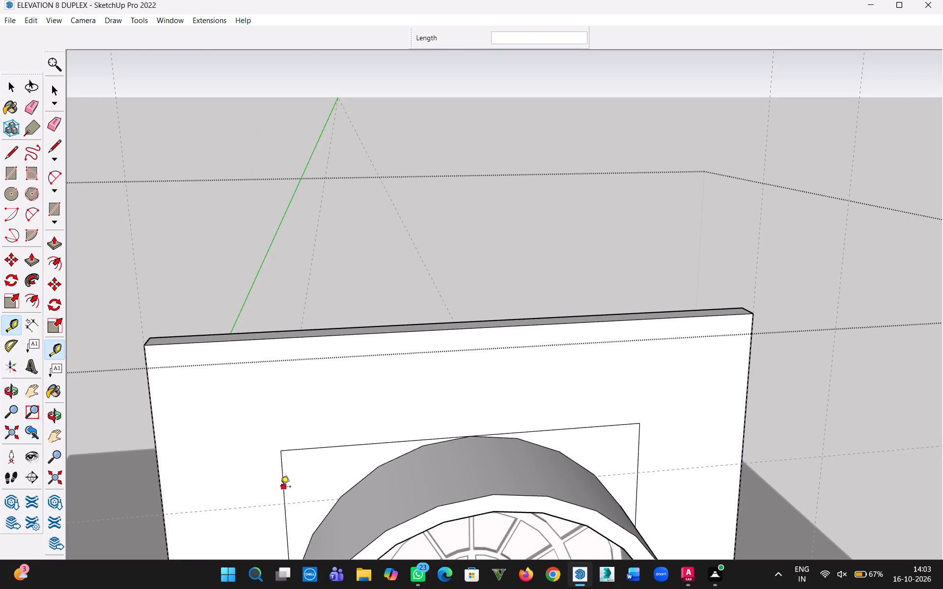
{"action": "left_click", "coordinate": [282, 487]}
{"action": "key", "text": "Escape"}
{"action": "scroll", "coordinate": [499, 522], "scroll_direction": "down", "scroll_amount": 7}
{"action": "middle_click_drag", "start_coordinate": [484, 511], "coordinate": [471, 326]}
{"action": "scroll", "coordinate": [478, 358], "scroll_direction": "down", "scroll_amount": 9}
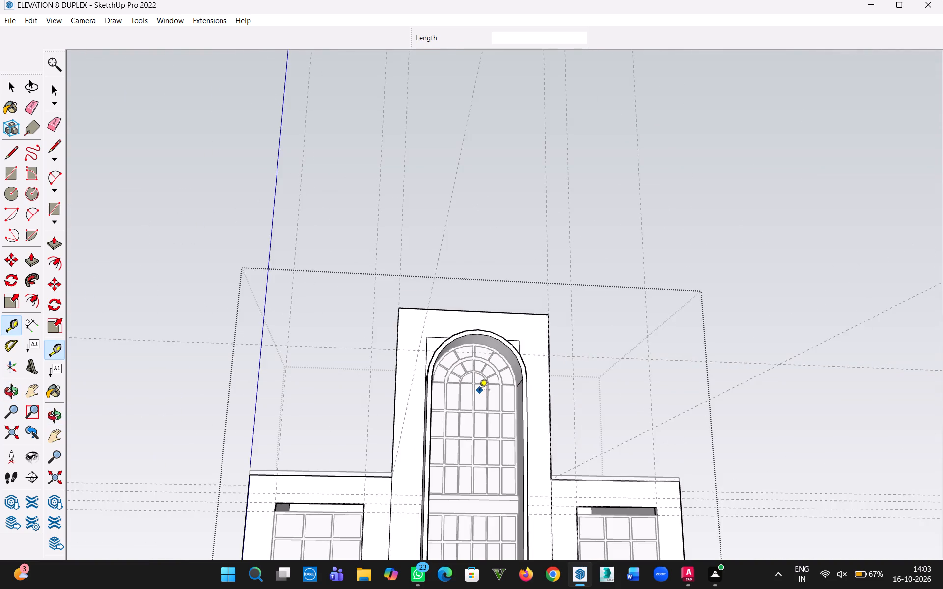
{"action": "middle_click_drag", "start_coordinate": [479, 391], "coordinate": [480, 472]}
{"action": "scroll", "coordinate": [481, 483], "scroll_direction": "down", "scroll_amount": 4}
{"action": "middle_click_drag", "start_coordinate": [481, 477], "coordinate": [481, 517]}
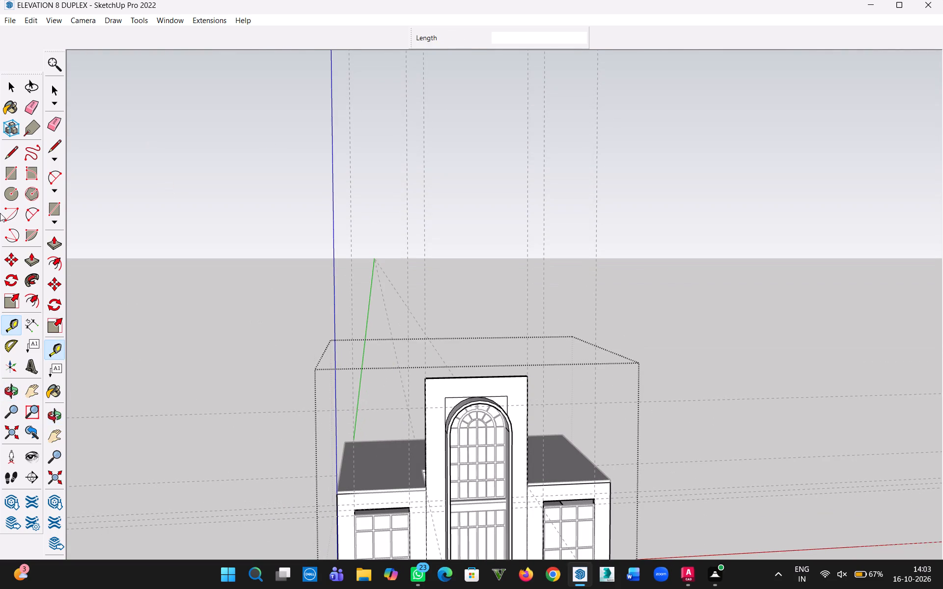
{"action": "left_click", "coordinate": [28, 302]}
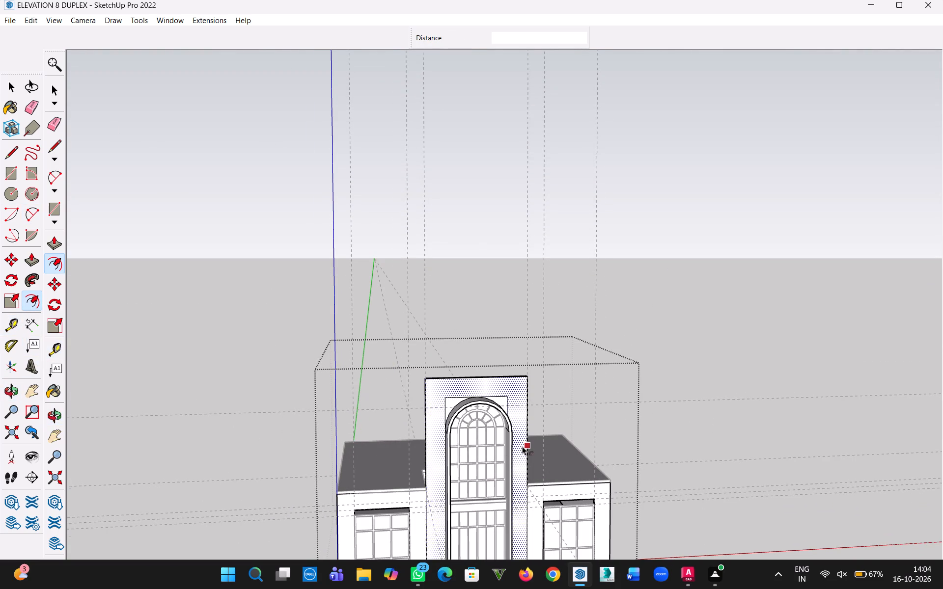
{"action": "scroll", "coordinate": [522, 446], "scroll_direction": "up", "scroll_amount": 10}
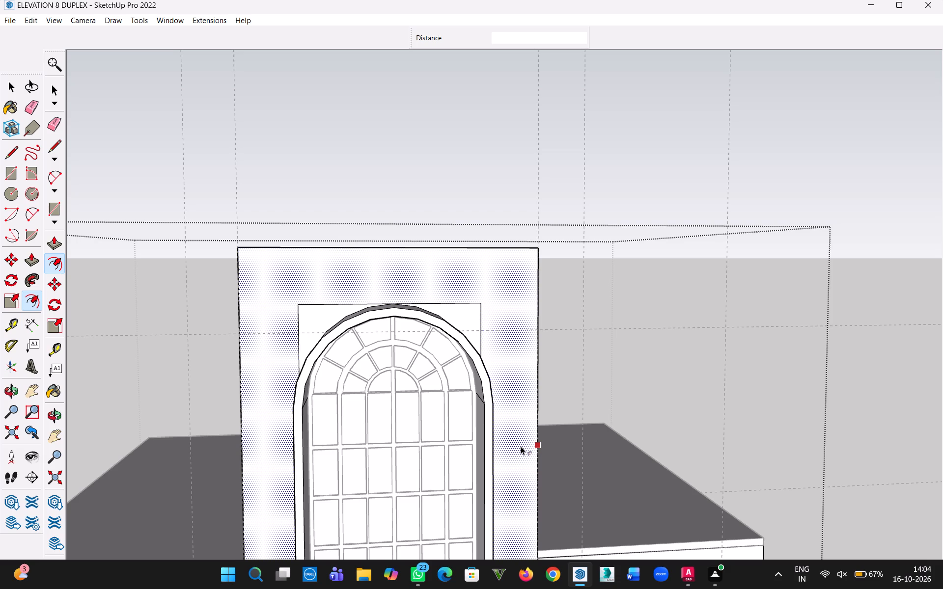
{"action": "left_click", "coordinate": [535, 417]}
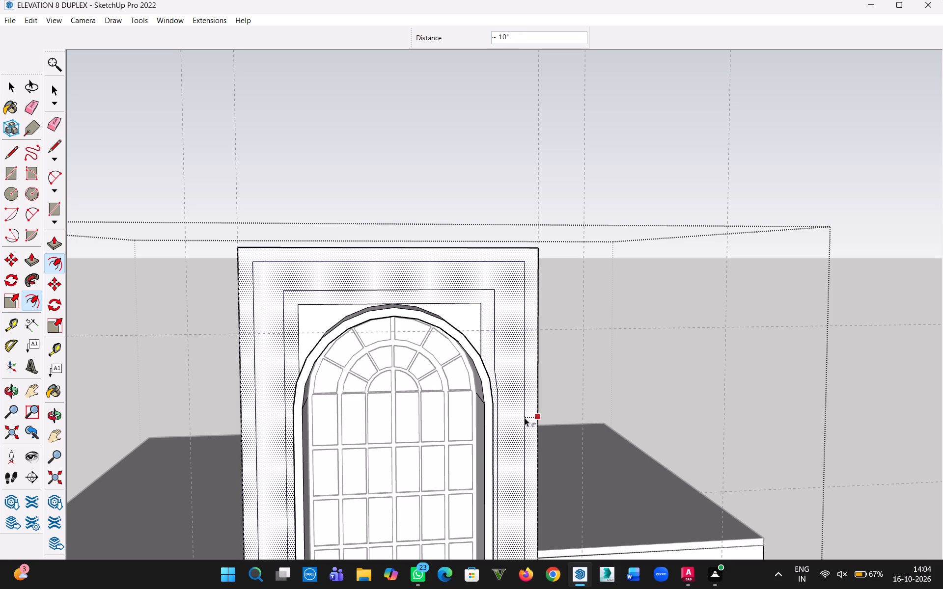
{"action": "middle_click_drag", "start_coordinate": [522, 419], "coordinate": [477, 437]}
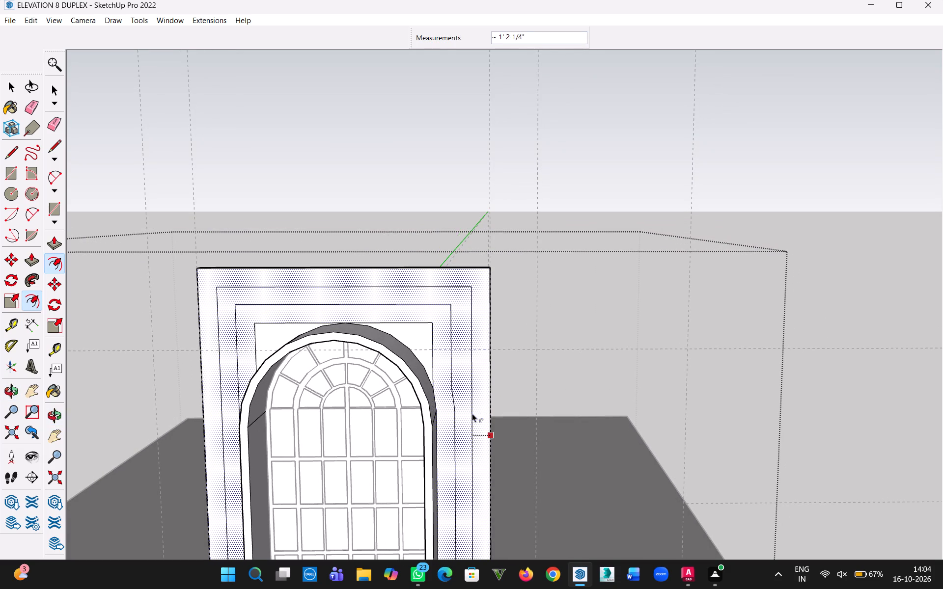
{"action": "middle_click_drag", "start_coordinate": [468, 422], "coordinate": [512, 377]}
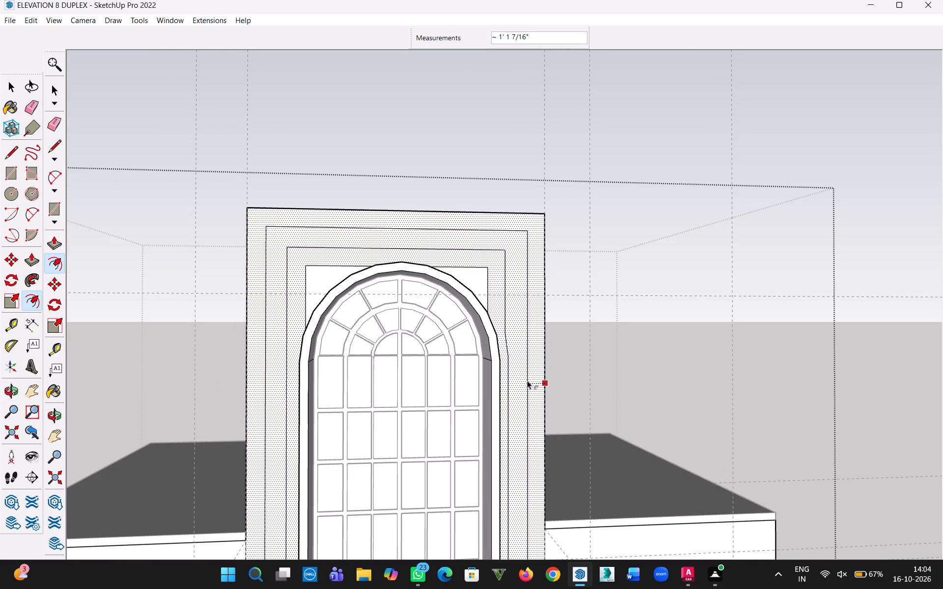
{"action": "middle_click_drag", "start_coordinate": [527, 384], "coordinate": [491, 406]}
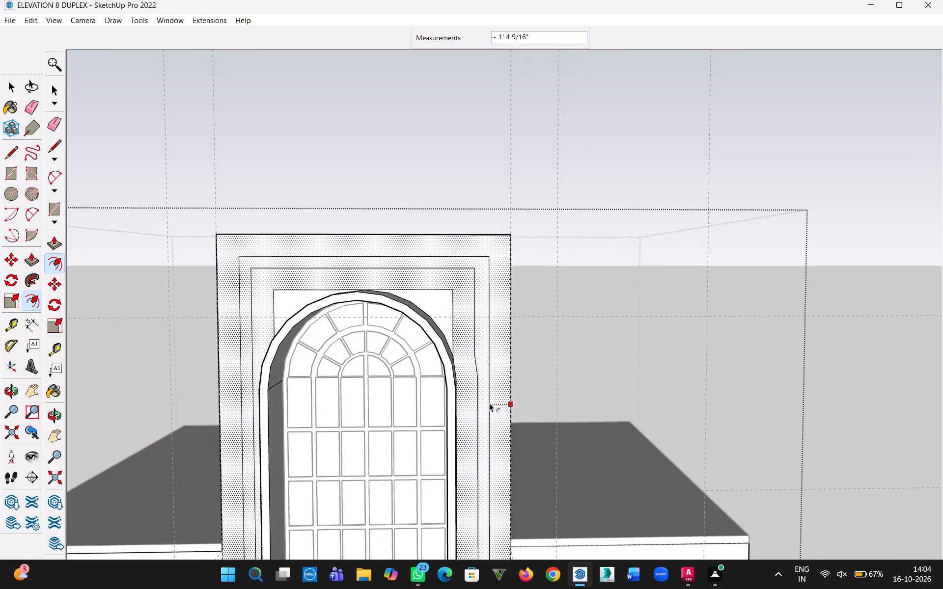
Undo the lowering of the tower's top face, the guide deletion and the squared outline's last side edge.
{"action": "key", "text": "ctrl+z"}
{"action": "key", "text": "ctrl+z"}
{"action": "key", "text": "ctrl+z"}
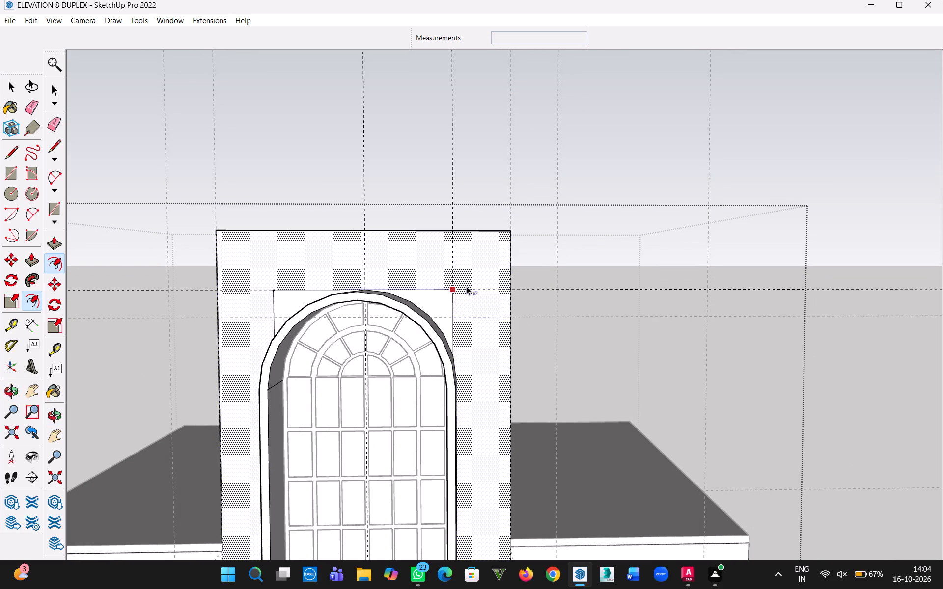
{"action": "key", "text": "ctrl+z"}
Draw a vertical line 5' 9" up from the arch's right-hand springing point and join it to the squared outline's top edge.
{"action": "scroll", "coordinate": [474, 403], "scroll_direction": "up", "scroll_amount": 7}
{"action": "key", "text": "l"}
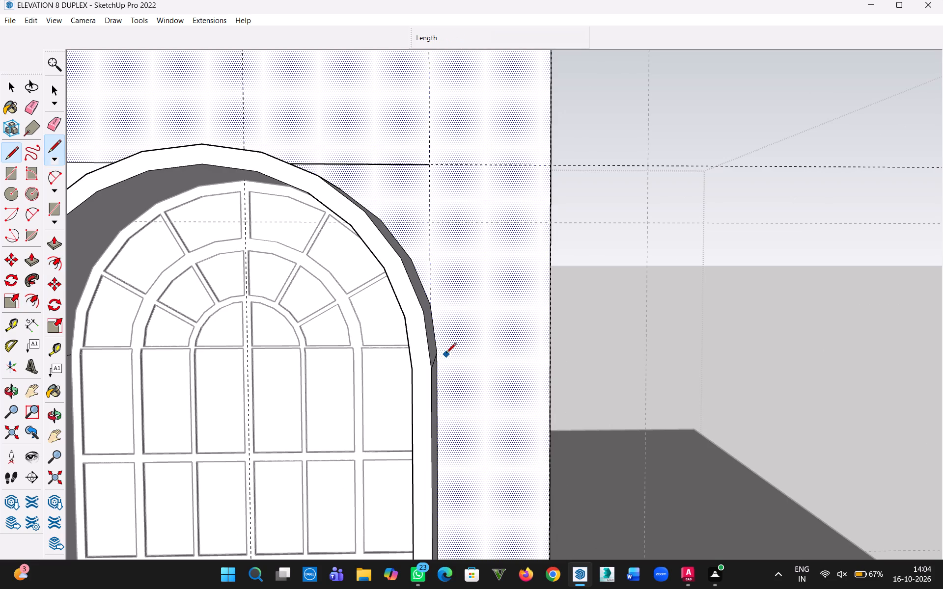
{"action": "left_click", "coordinate": [439, 352]}
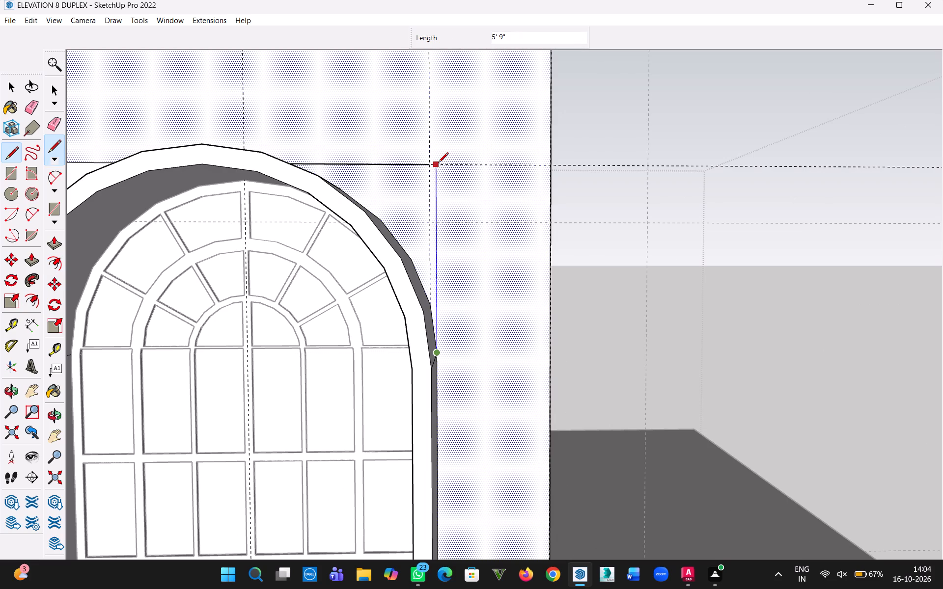
{"action": "left_click", "coordinate": [438, 163]}
{"action": "left_click", "coordinate": [427, 166]}
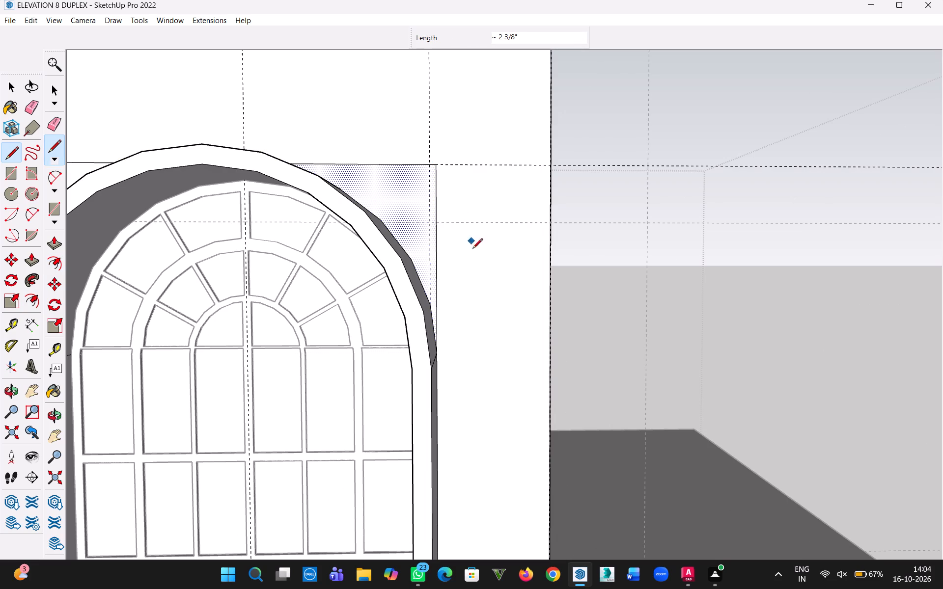
{"action": "left_click", "coordinate": [12, 88]}
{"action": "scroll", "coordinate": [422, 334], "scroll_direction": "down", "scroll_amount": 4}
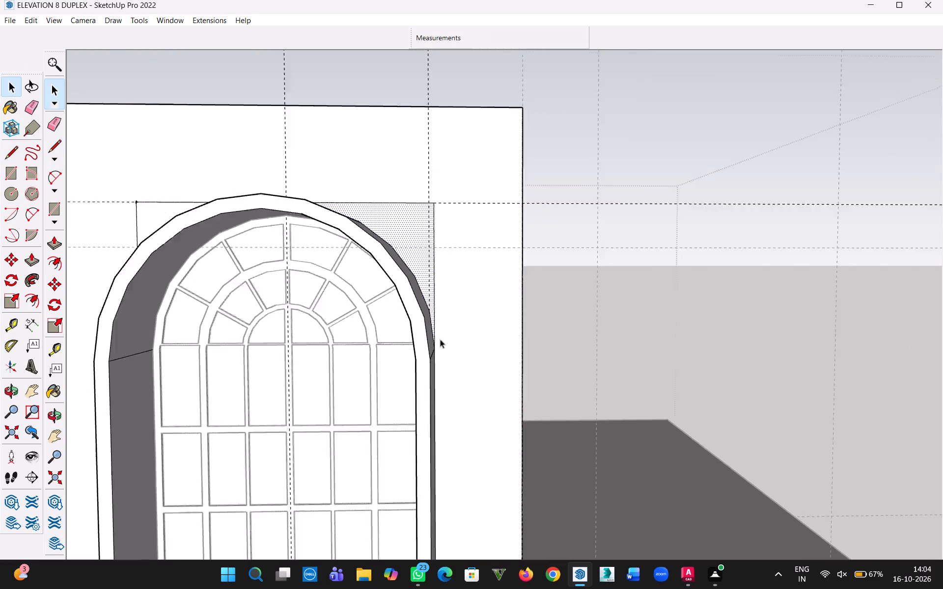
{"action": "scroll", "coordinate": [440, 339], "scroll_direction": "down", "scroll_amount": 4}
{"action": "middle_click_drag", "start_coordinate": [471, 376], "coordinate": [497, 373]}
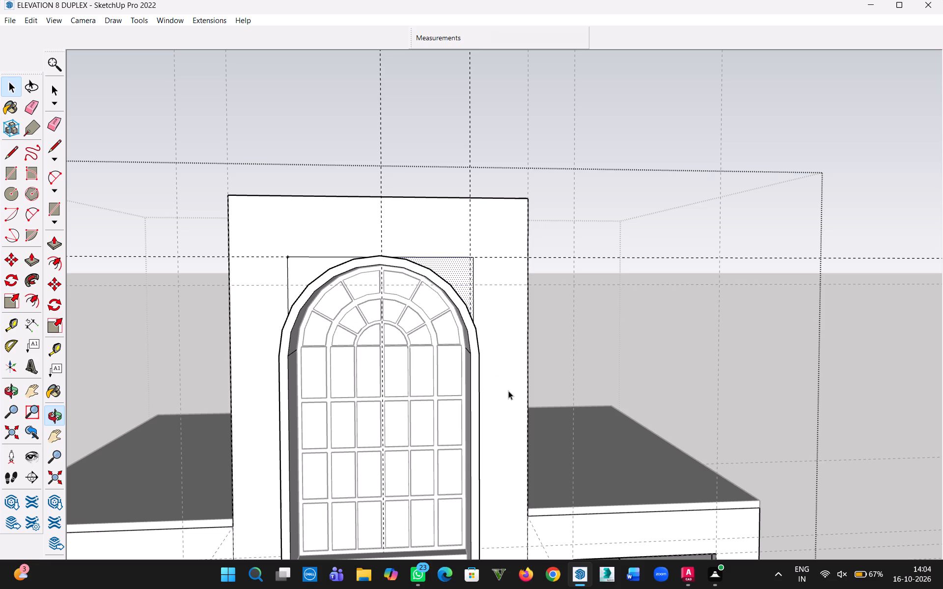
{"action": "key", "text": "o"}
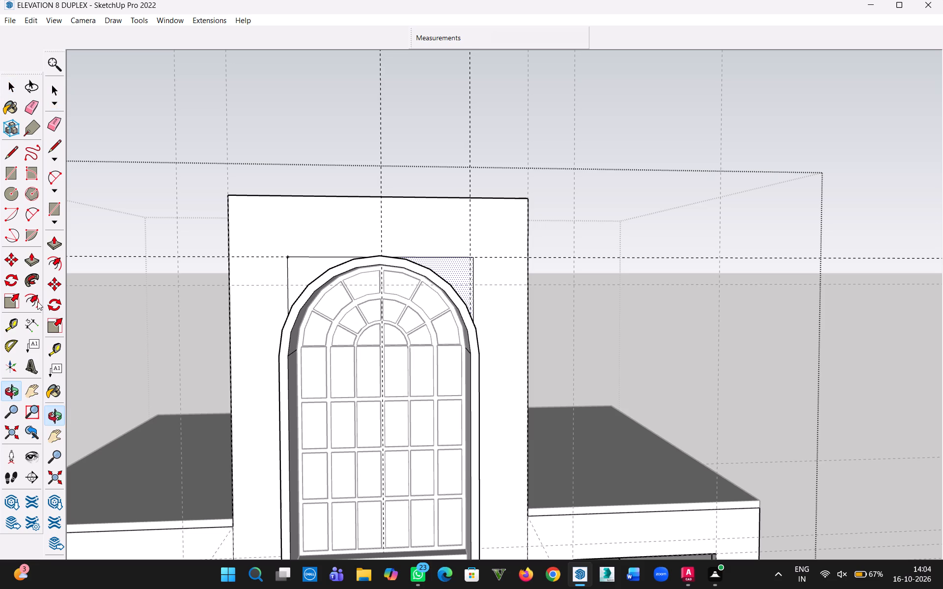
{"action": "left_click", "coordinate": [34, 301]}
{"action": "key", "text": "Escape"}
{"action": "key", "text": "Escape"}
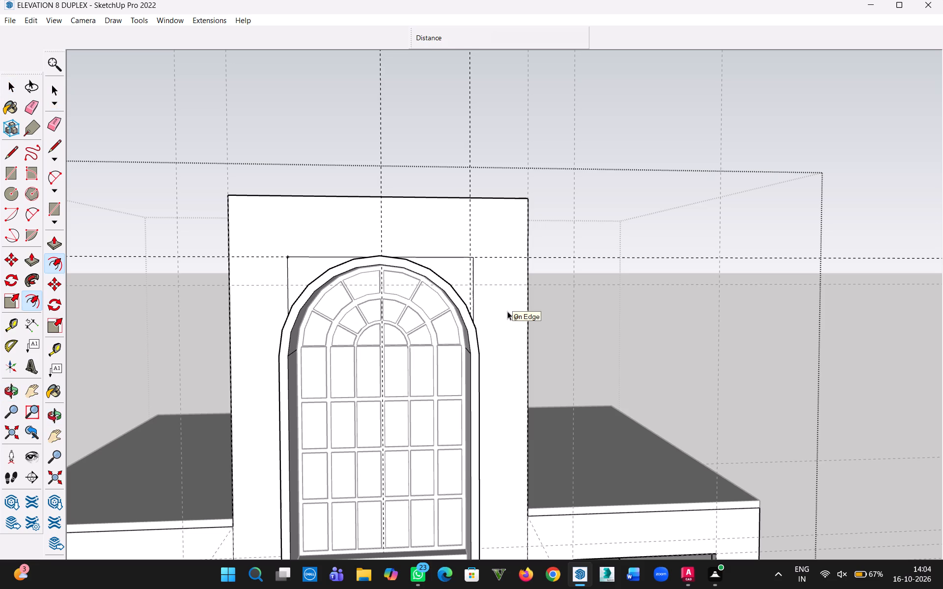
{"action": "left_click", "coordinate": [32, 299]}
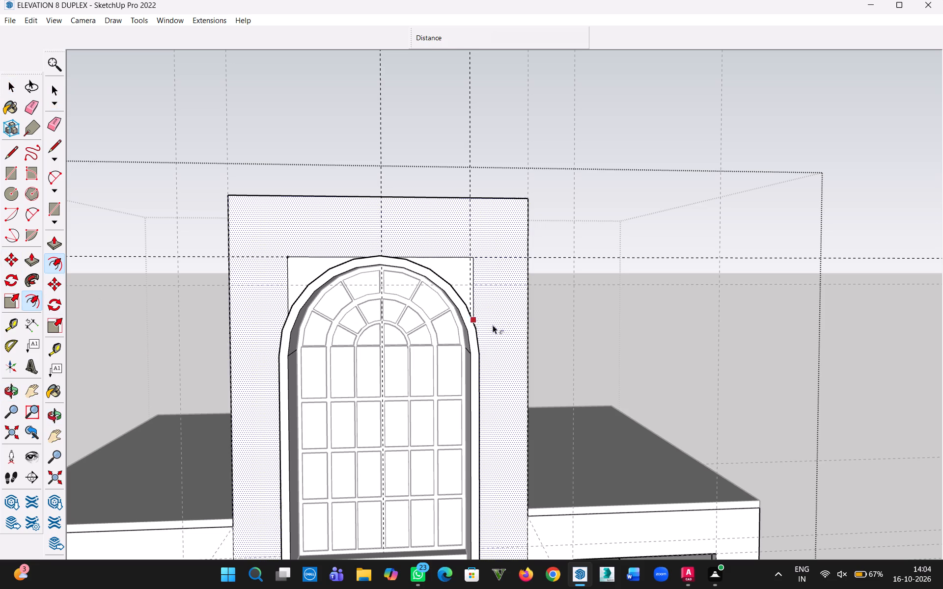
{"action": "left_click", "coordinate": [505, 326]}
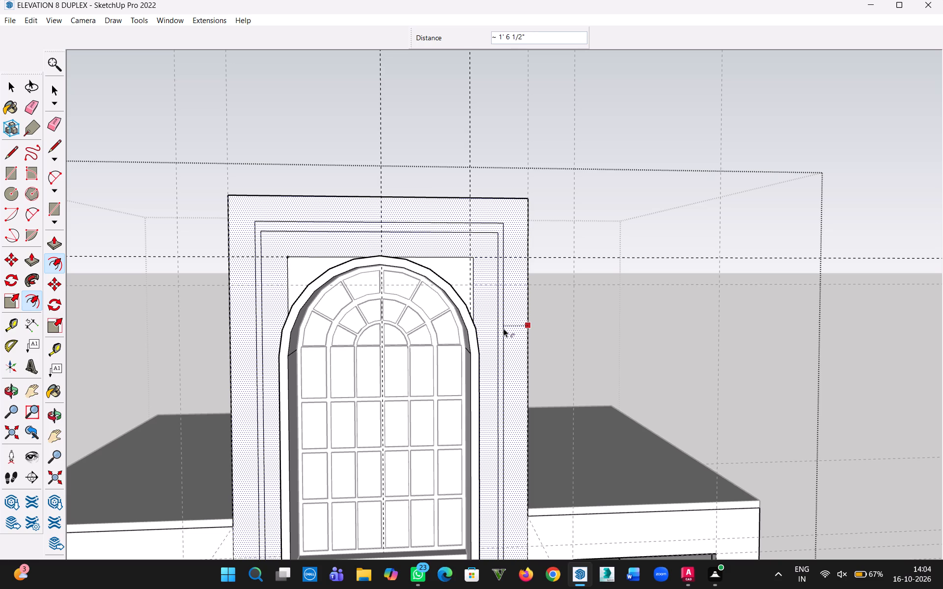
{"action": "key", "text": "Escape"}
Place guides 1' inside the central tower's right-hand side edge and 1' below its top edge.
{"action": "key", "text": "t"}
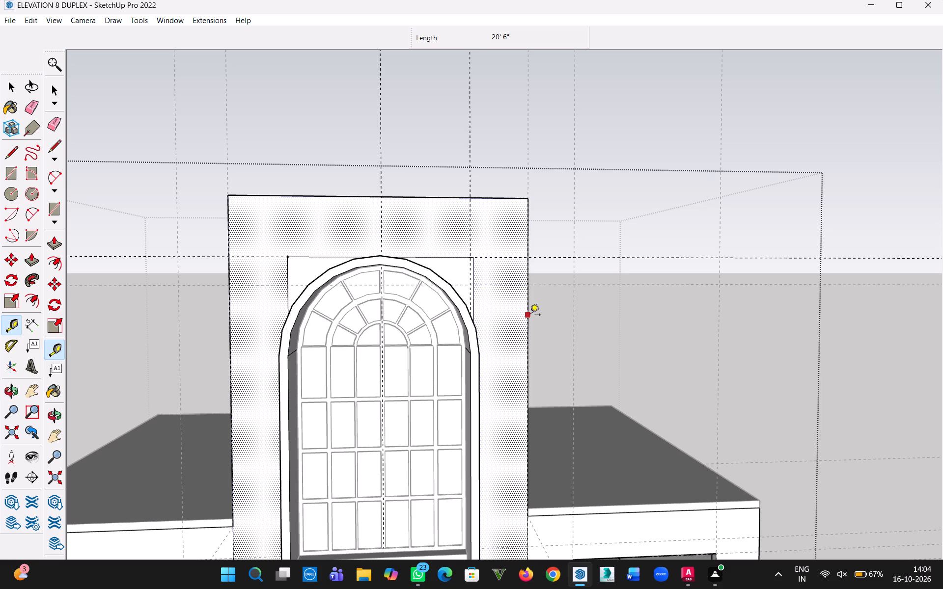
{"action": "left_click", "coordinate": [530, 316]}
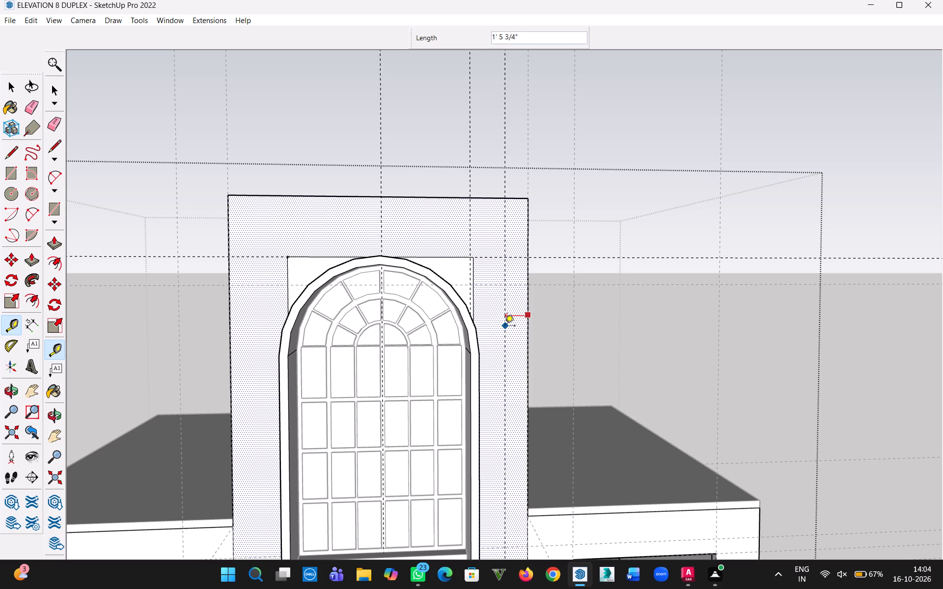
{"action": "type", "text": "1;"}
{"action": "key", "text": "BackSpace"}
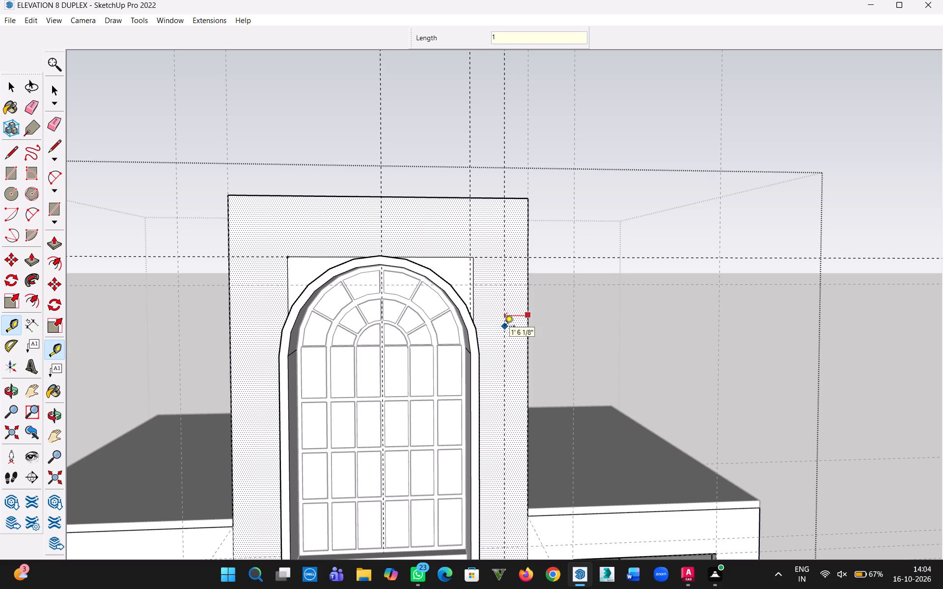
{"action": "key", "text": "apostrophe"}
{"action": "key", "text": "Return"}
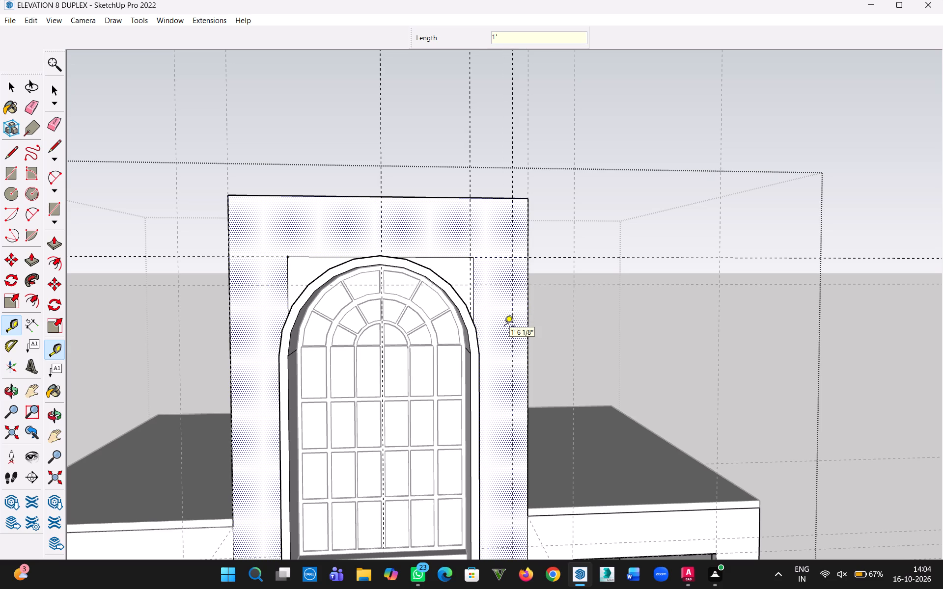
{"action": "left_click", "coordinate": [436, 197]}
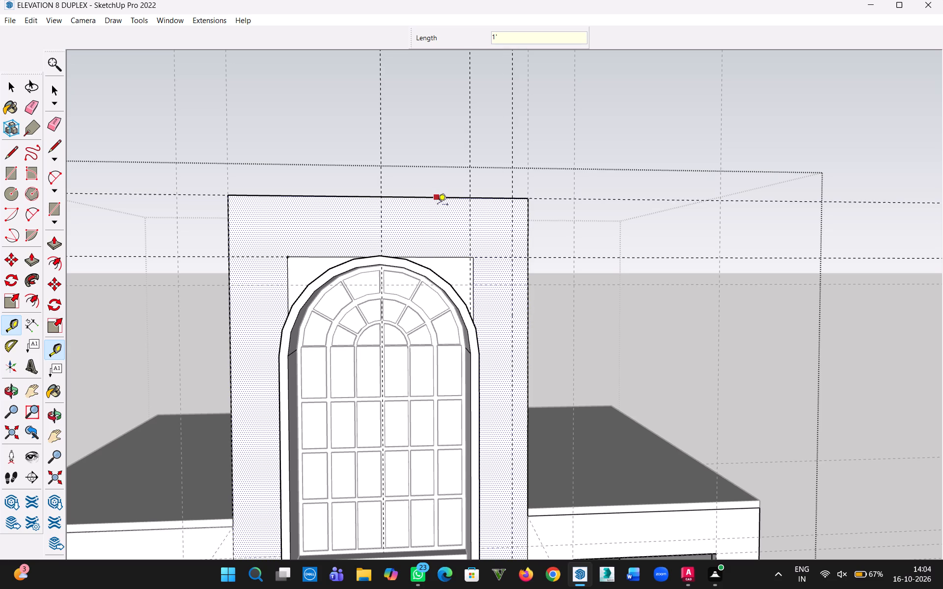
{"action": "key", "text": "1"}
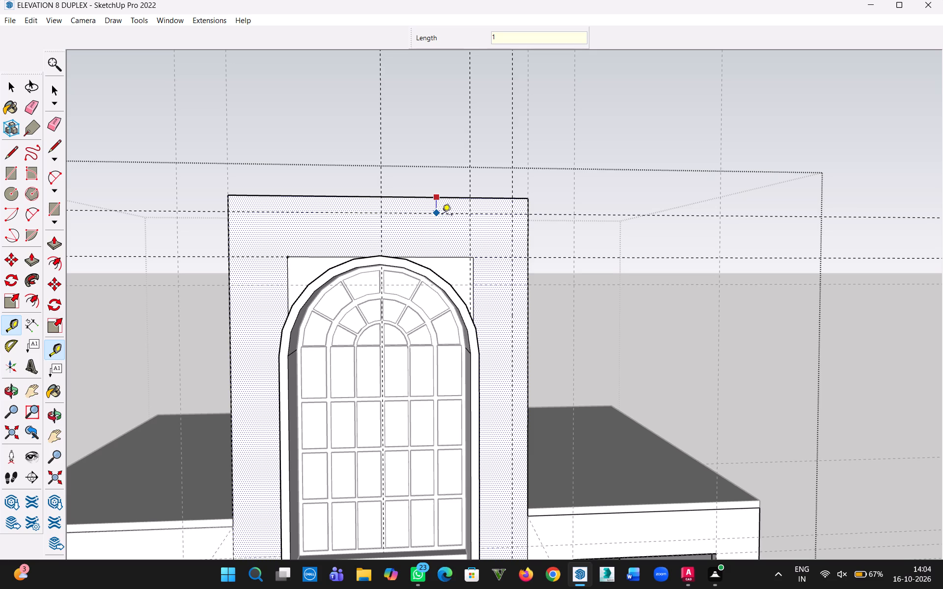
{"action": "key", "text": "apostrophe"}
{"action": "key", "text": "Return"}
Place a vertical guide 1' inside the central tower's left-hand side edge.
{"action": "left_click", "coordinate": [228, 355]}
{"action": "key", "text": "1"}
{"action": "key", "text": "Escape"}
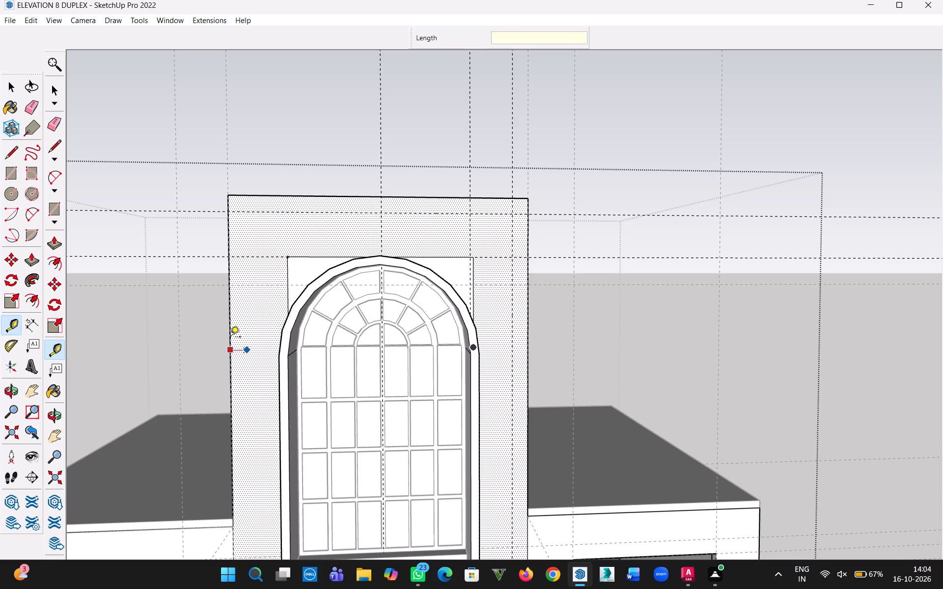
{"action": "key", "text": "Escape"}
{"action": "left_click", "coordinate": [231, 334]}
{"action": "left_click", "coordinate": [250, 334]}
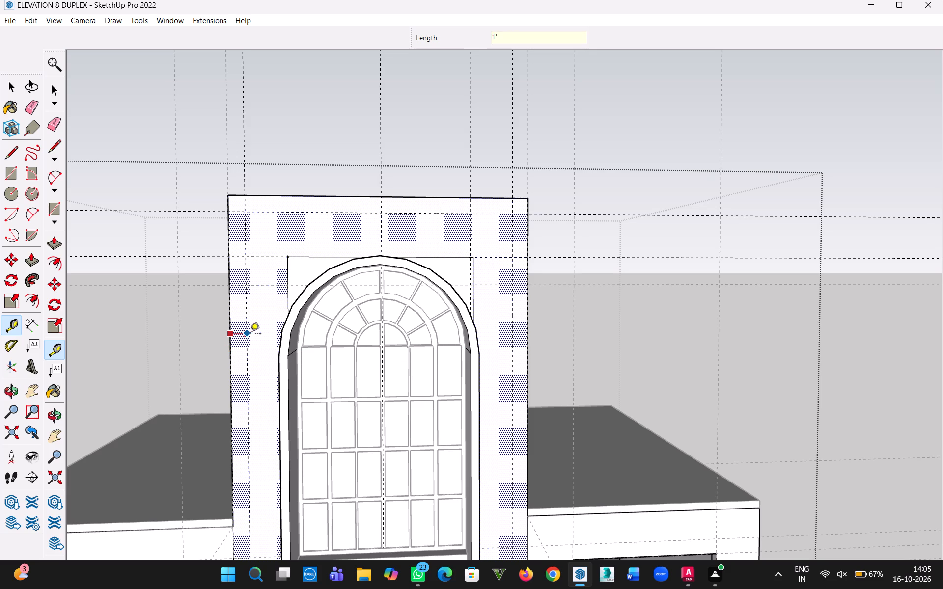
Measure the gap between the 1' inset guide and the squared outline's left-hand side edge.
{"action": "scroll", "coordinate": [404, 384], "scroll_direction": "down", "scroll_amount": 3}
{"action": "key", "text": "h"}
{"action": "left_click_drag", "start_coordinate": [420, 404], "coordinate": [452, 244]}
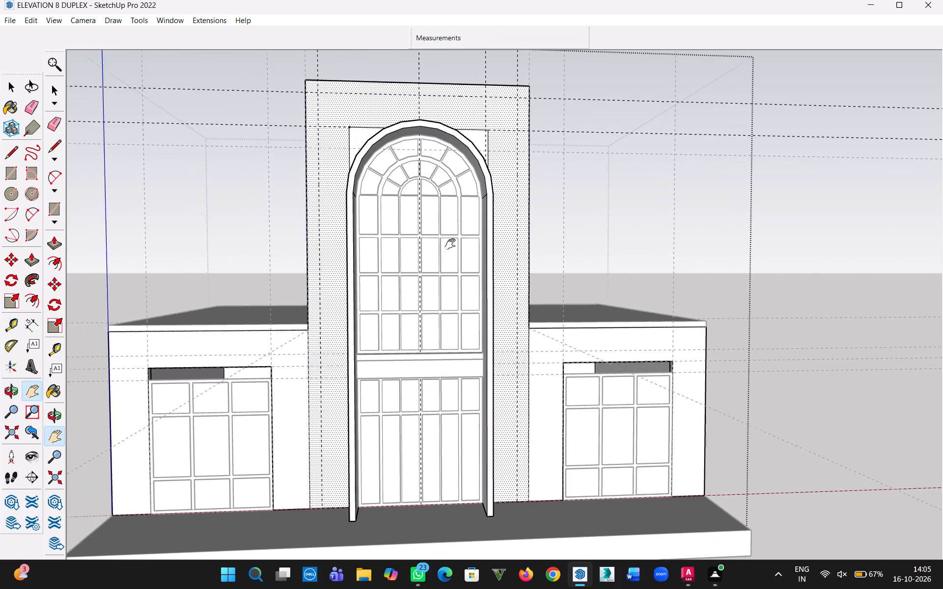
{"action": "left_click_drag", "start_coordinate": [452, 244], "coordinate": [458, 272]}
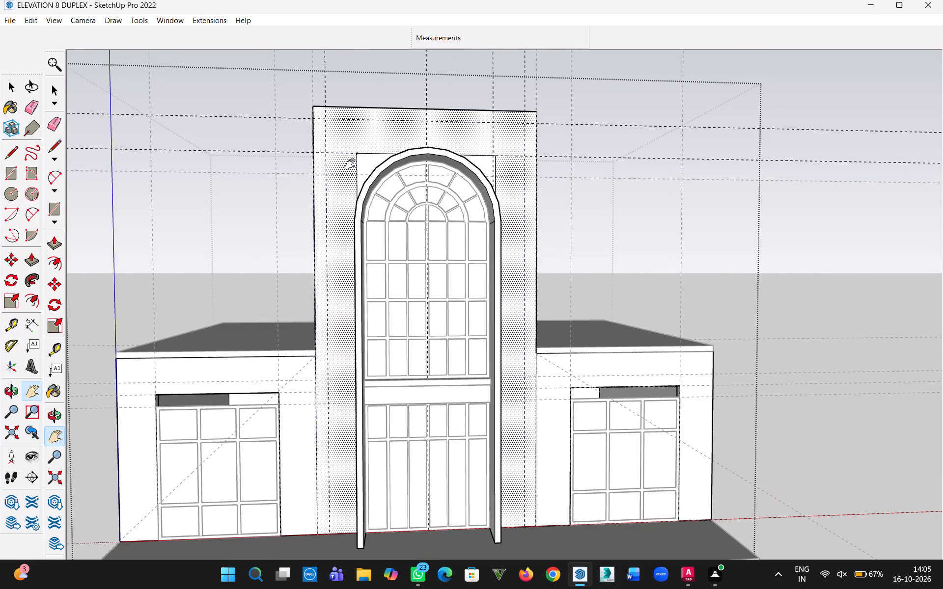
{"action": "middle_click_drag", "start_coordinate": [361, 163], "coordinate": [362, 236]}
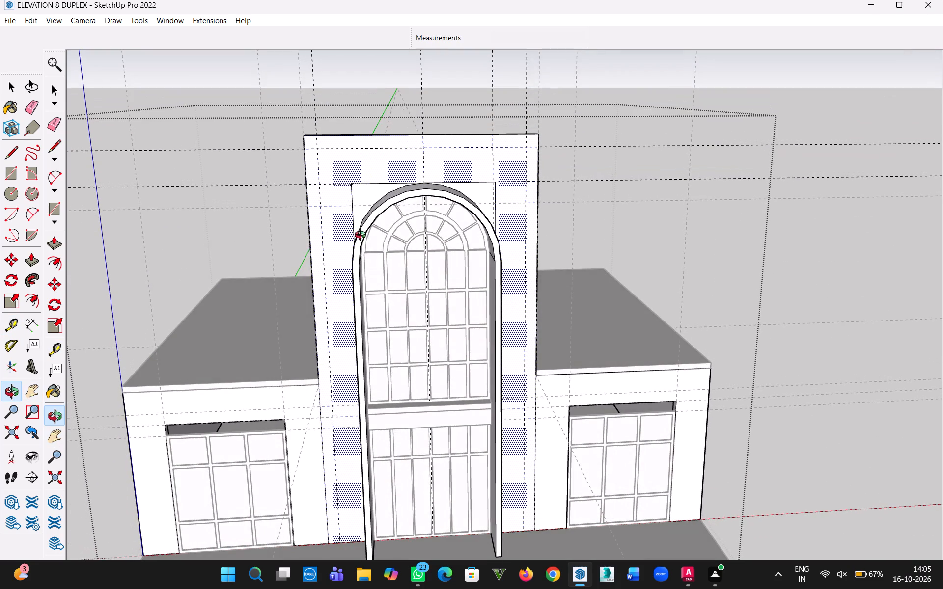
{"action": "middle_click_drag", "start_coordinate": [362, 236], "coordinate": [362, 238]}
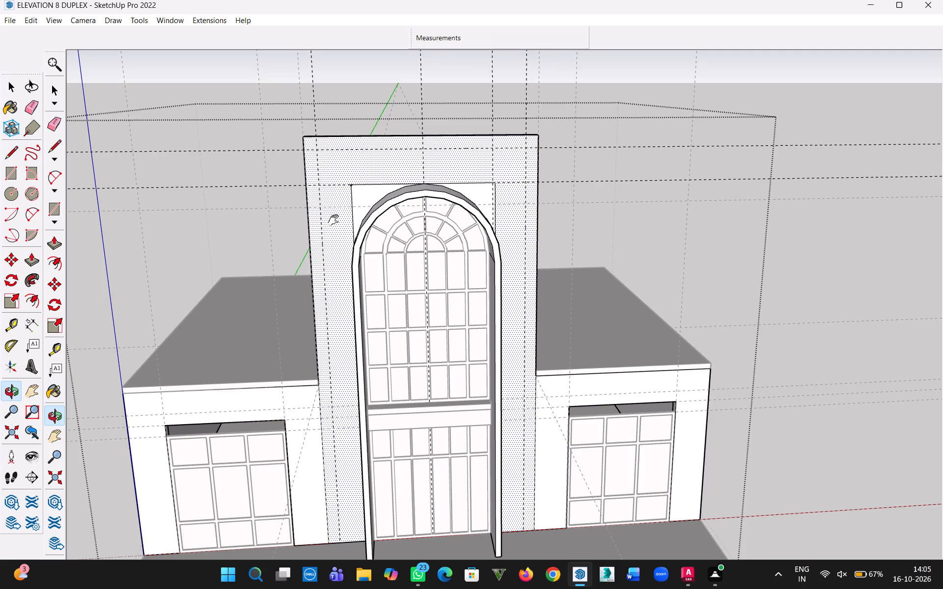
{"action": "scroll", "coordinate": [335, 220], "scroll_direction": "up", "scroll_amount": 7}
{"action": "key", "text": "t"}
{"action": "left_click", "coordinate": [307, 239]}
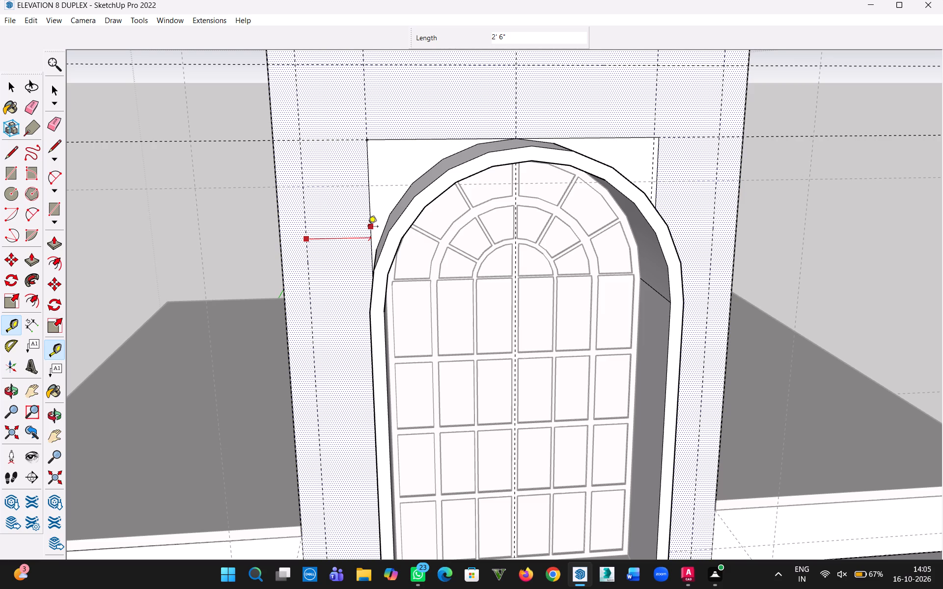
{"action": "key", "text": "Escape"}
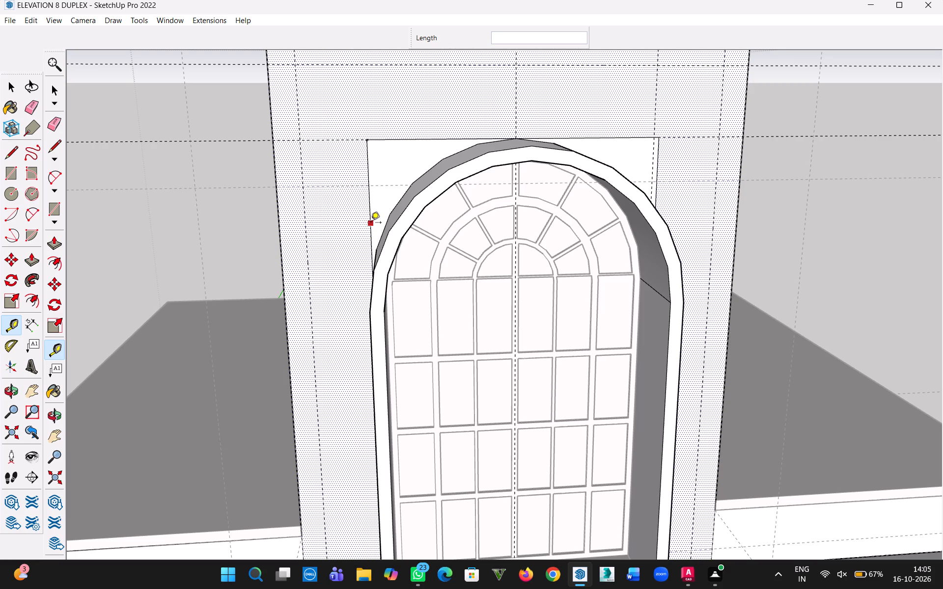
Place three vertical guides at 8" spacing outward from the squared outline's left-hand side edge.
{"action": "left_click", "coordinate": [371, 223]}
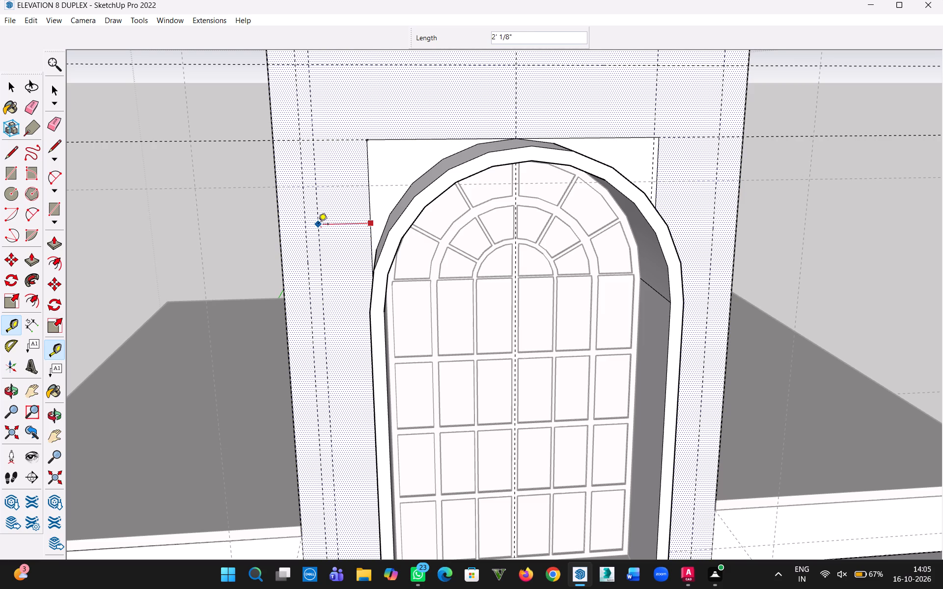
{"action": "type", "text": "8\""}
{"action": "key", "text": "Return"}
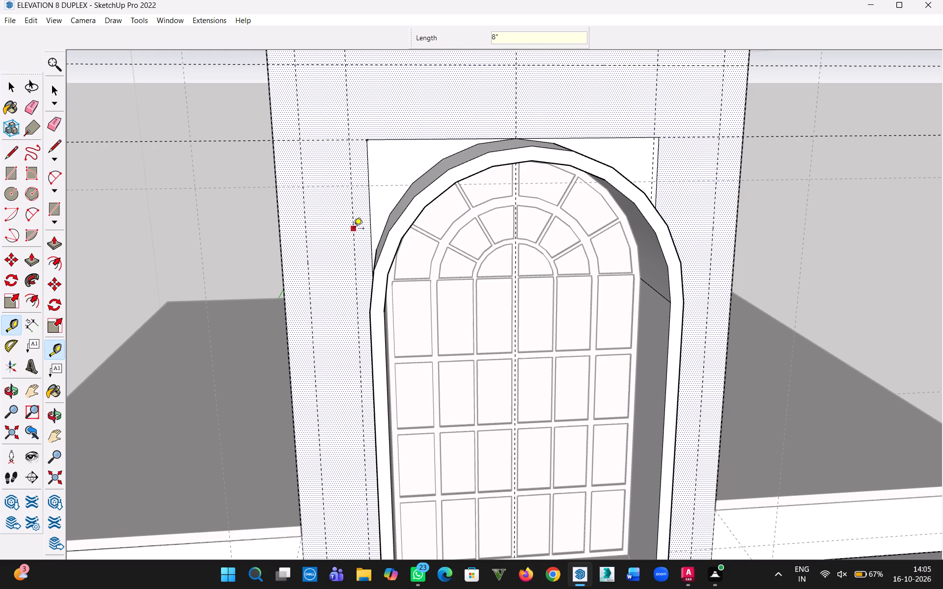
{"action": "left_click", "coordinate": [354, 229]}
{"action": "type", "text": "8\""}
{"action": "key", "text": "Return"}
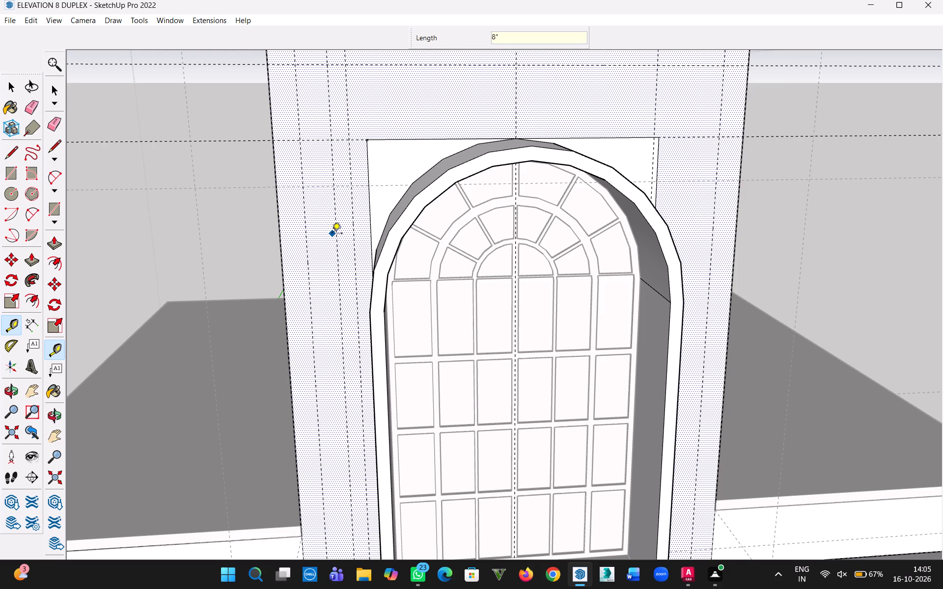
{"action": "left_click", "coordinate": [336, 253]}
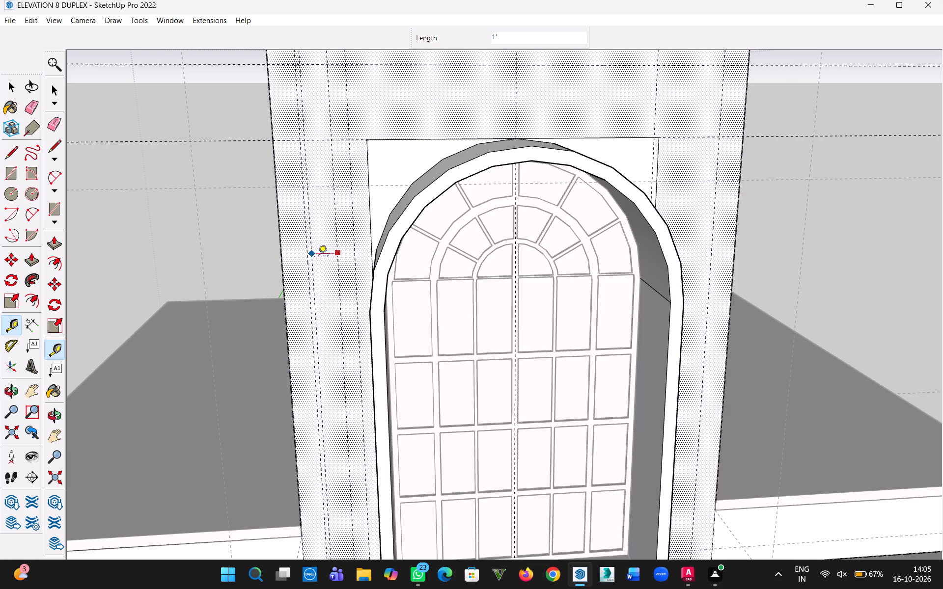
{"action": "key", "text": "8"}
{"action": "key", "text": "shift+quotedbl"}
{"action": "key", "text": "Return"}
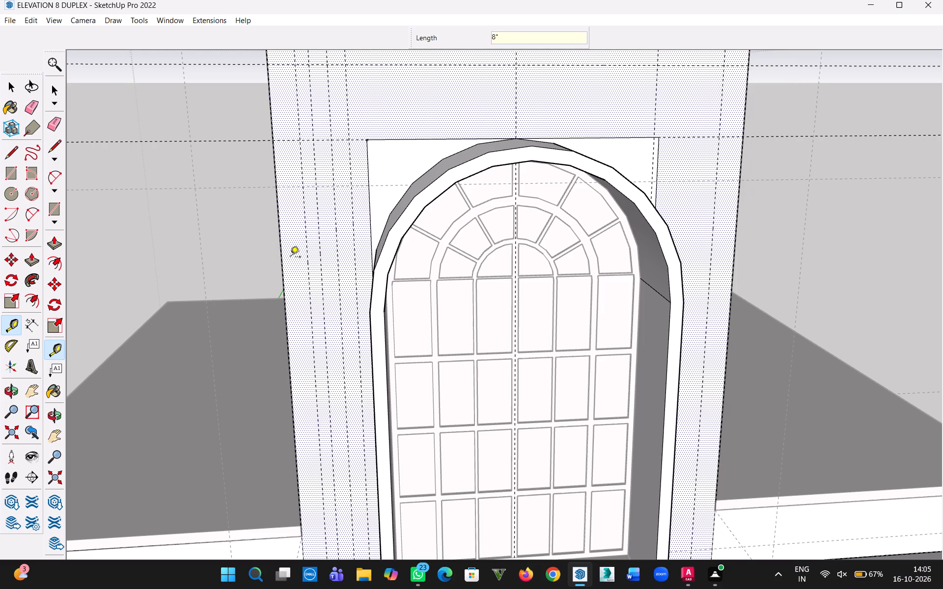
Delete the vertical guide 1' inside the central tower's left-hand side edge.
{"action": "left_click", "coordinate": [10, 86]}
{"action": "left_click", "coordinate": [305, 222]}
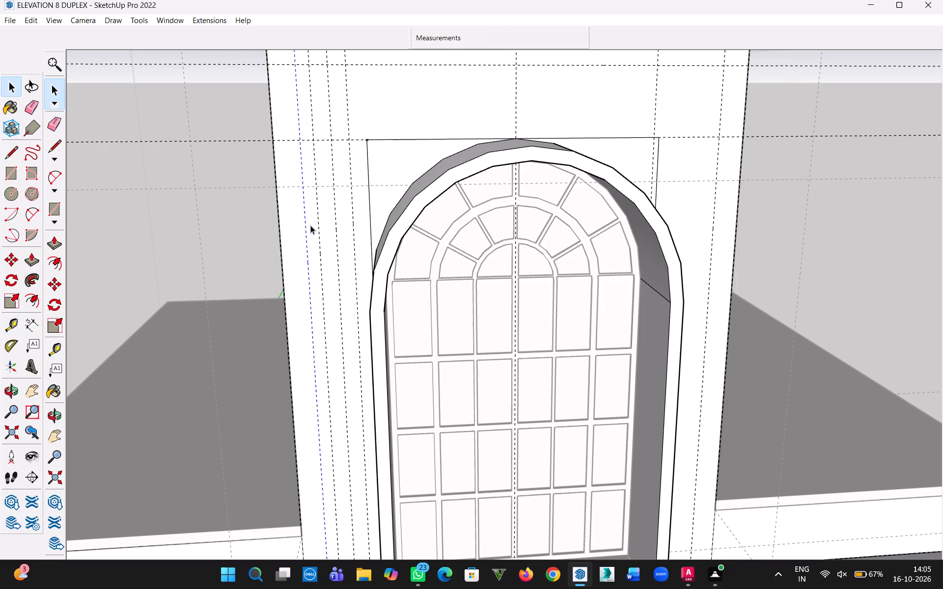
{"action": "key", "text": "Delete"}
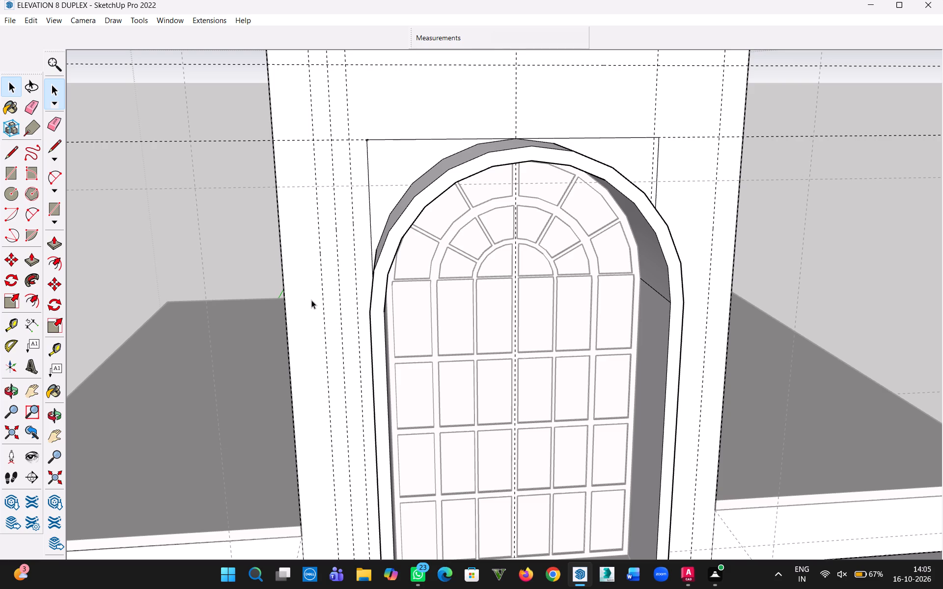
Place three horizontal guides at 8" spacing upward from the squared outline's top edge.
{"action": "scroll", "coordinate": [353, 269], "scroll_direction": "down", "scroll_amount": 1}
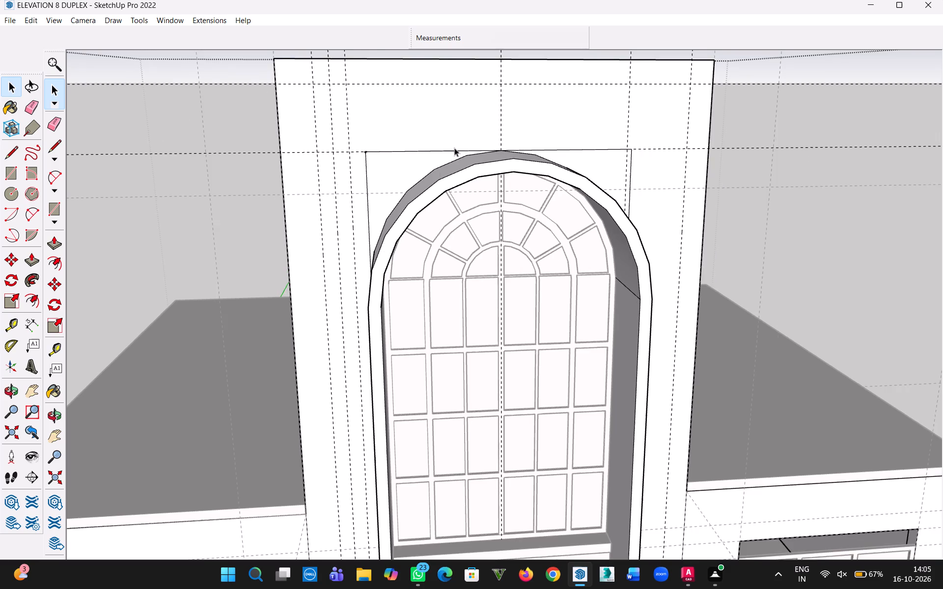
{"action": "scroll", "coordinate": [466, 132], "scroll_direction": "down", "scroll_amount": 2}
{"action": "scroll", "coordinate": [472, 126], "scroll_direction": "up", "scroll_amount": 2}
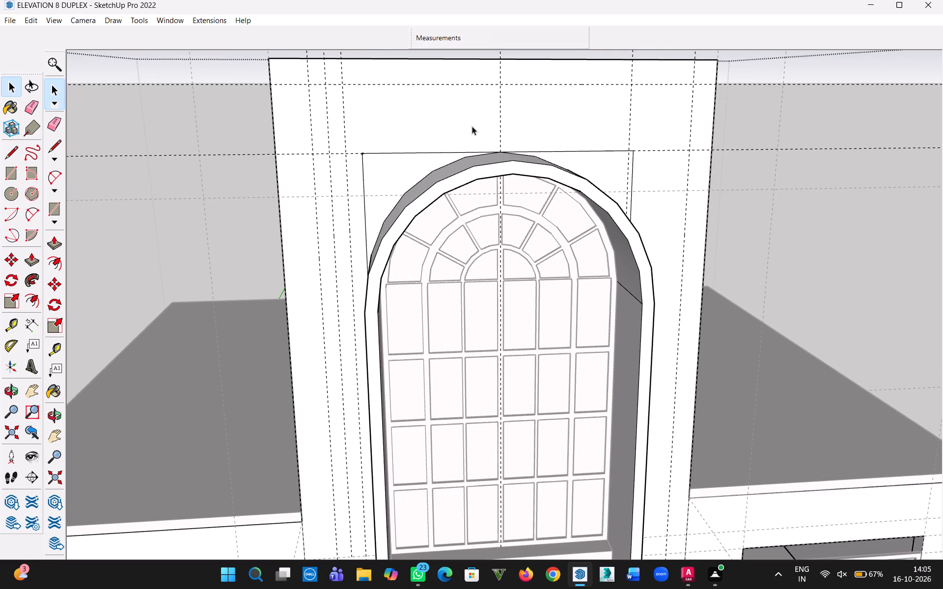
{"action": "key", "text": "t"}
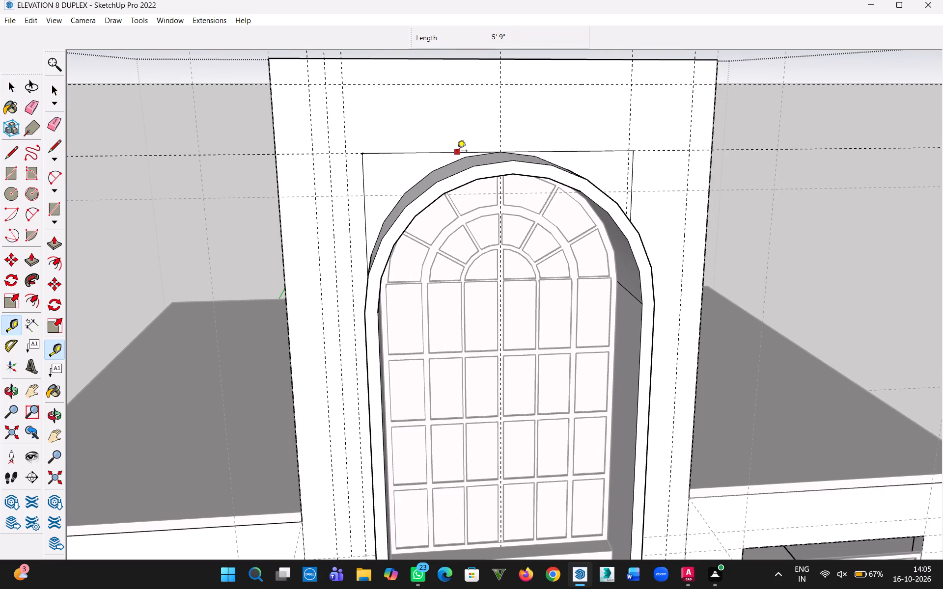
{"action": "left_click", "coordinate": [457, 152]}
{"action": "key", "text": "8"}
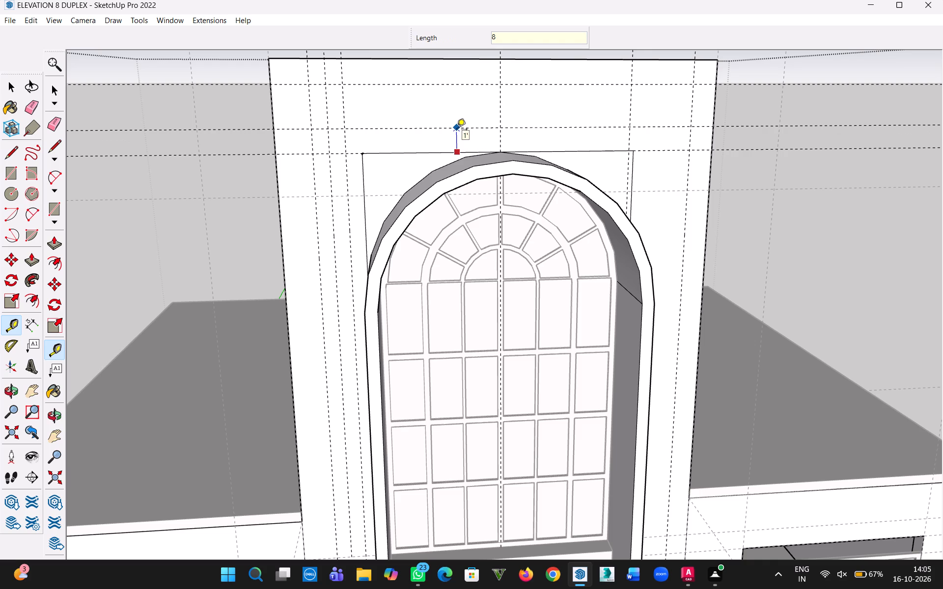
{"action": "key", "text": "shift+quotedbl"}
{"action": "key", "text": "Return"}
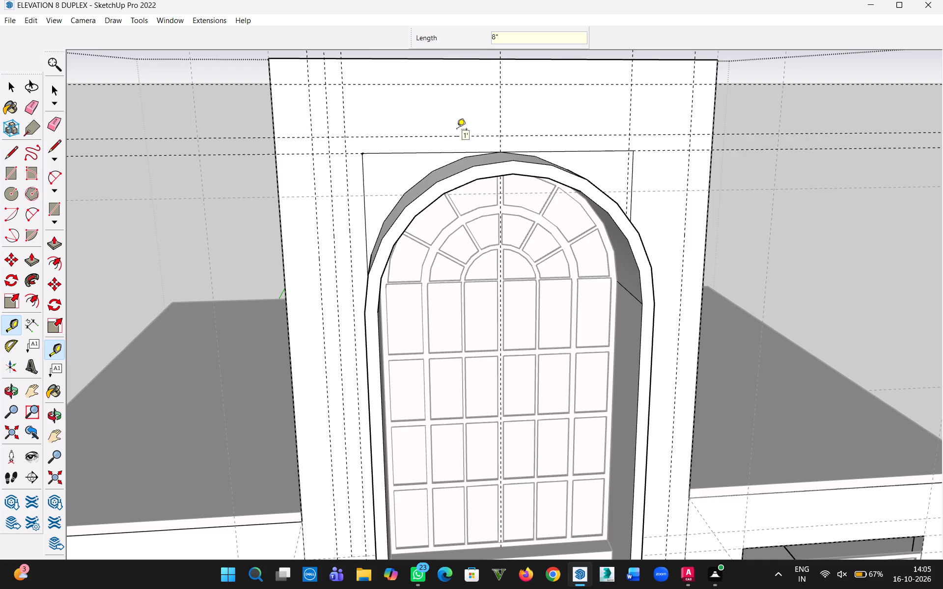
{"action": "left_click", "coordinate": [474, 135]}
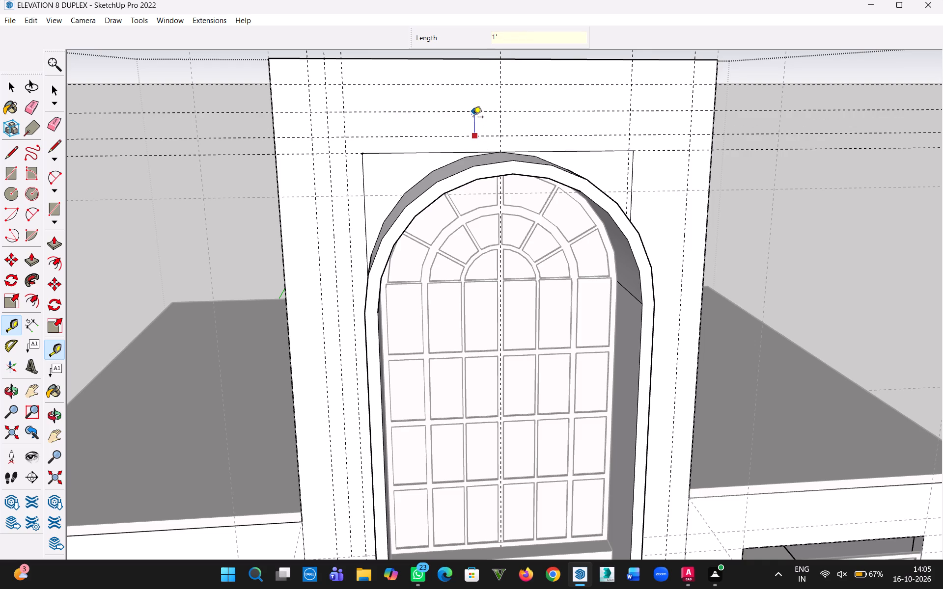
{"action": "type", "text": "8\""}
{"action": "key", "text": "Return"}
{"action": "left_click", "coordinate": [482, 121]}
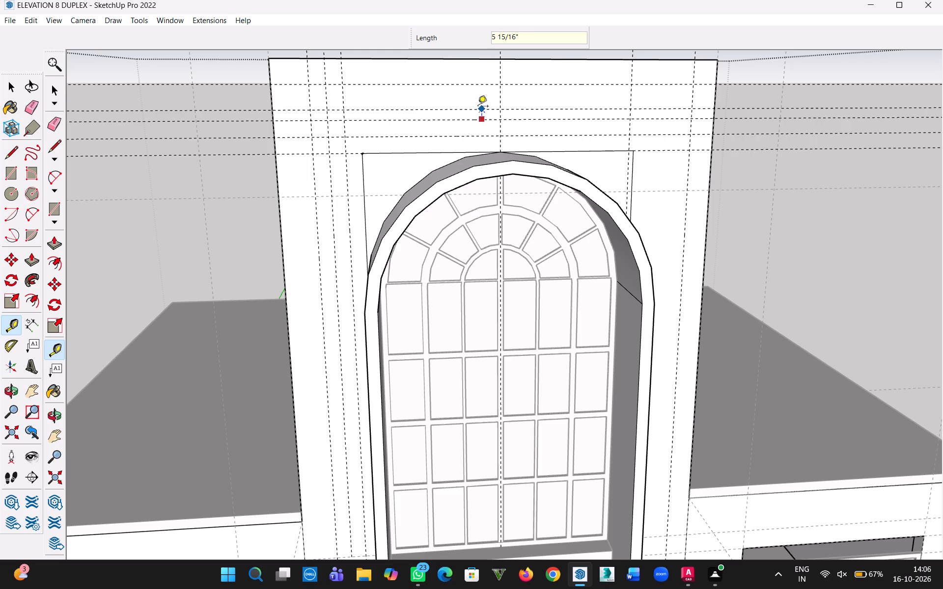
{"action": "type", "text": "8\""}
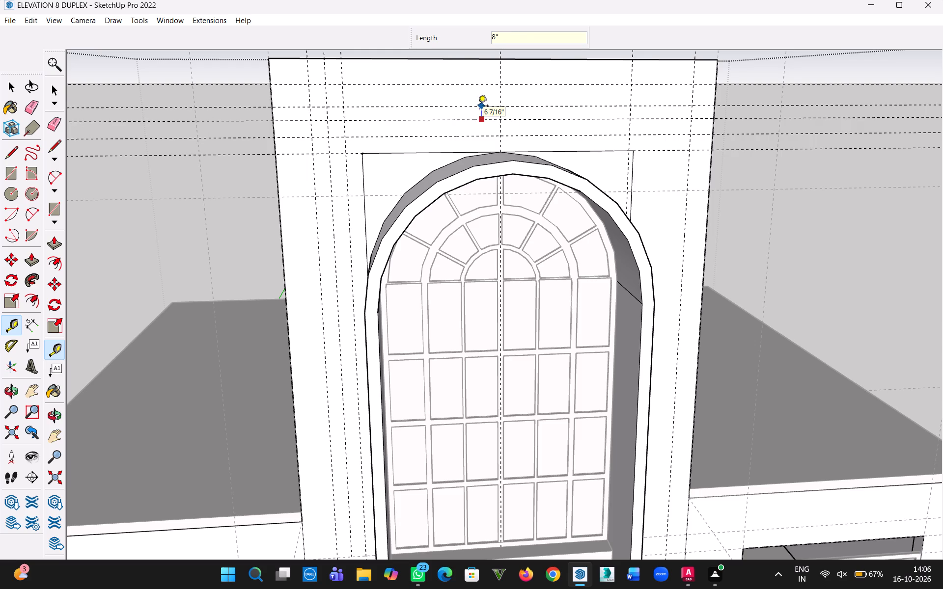
{"action": "key", "text": "Return"}
Place three vertical guides at 8" spacing outward from the arch's right-hand outer side.
{"action": "left_click", "coordinate": [683, 271]}
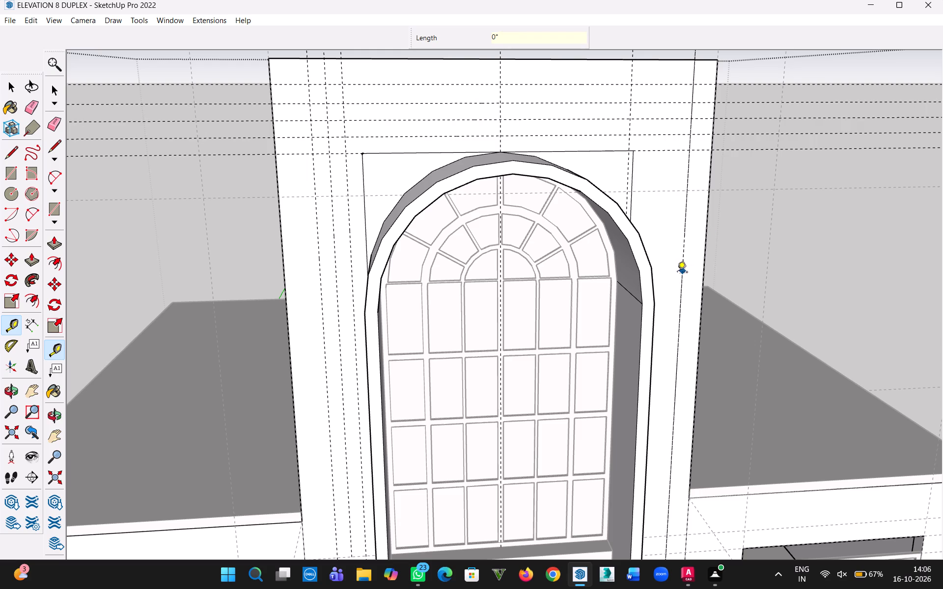
{"action": "key", "text": "Escape"}
{"action": "middle_click_drag", "start_coordinate": [672, 275], "coordinate": [623, 294]}
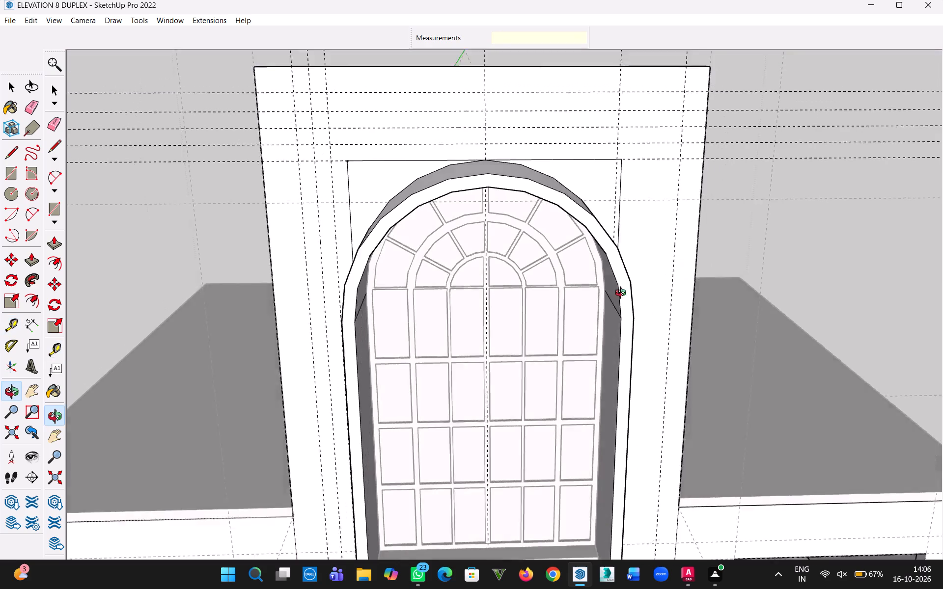
{"action": "middle_click_drag", "start_coordinate": [623, 294], "coordinate": [556, 294]}
{"action": "left_click", "coordinate": [567, 330]}
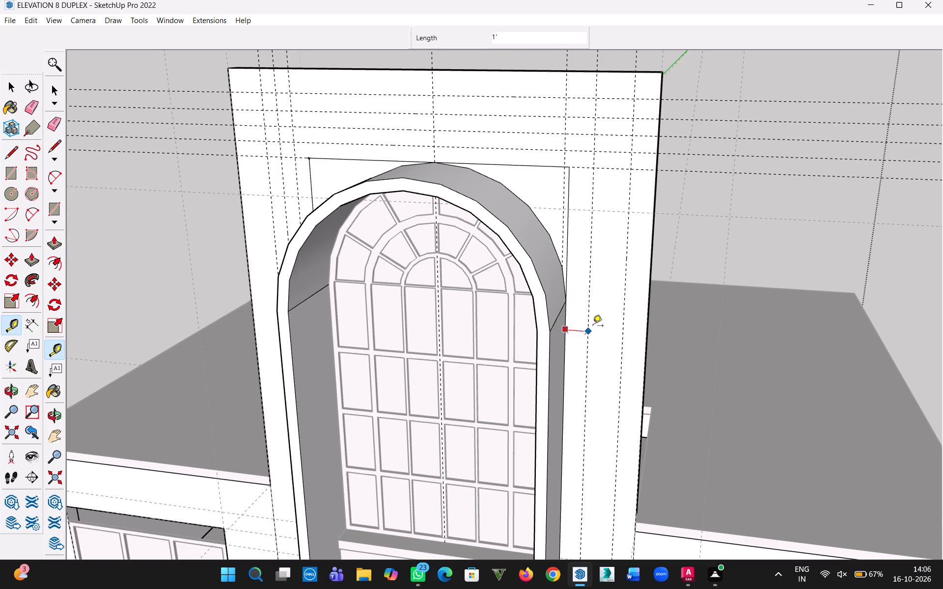
{"action": "type", "text": "8\""}
{"action": "key", "text": "Return"}
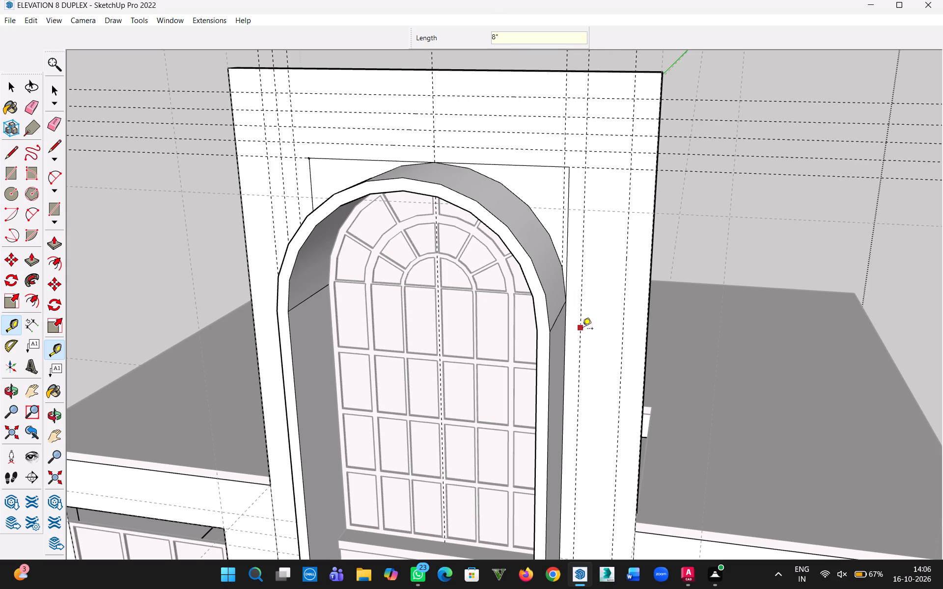
{"action": "left_click", "coordinate": [582, 329]}
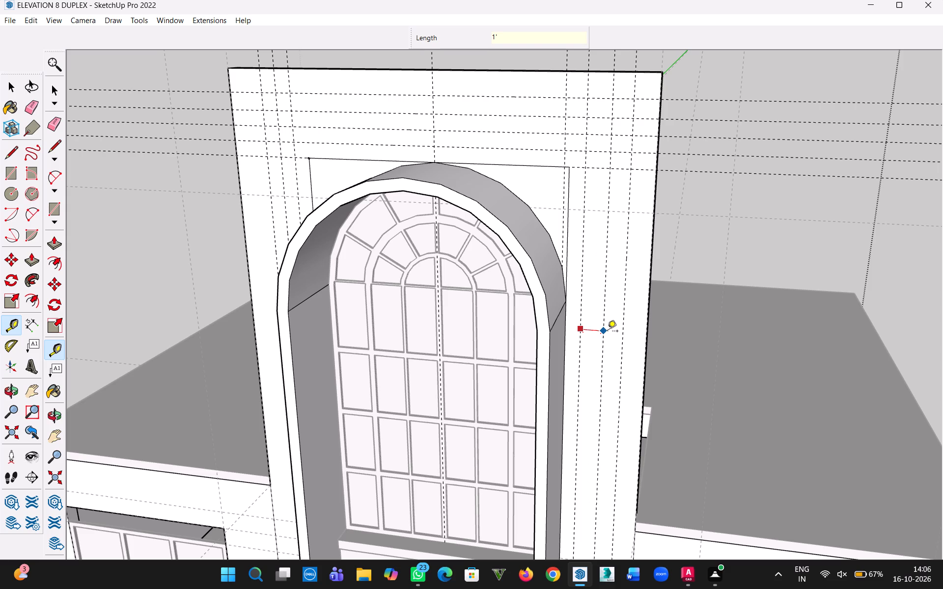
{"action": "type", "text": "8\""}
{"action": "key", "text": "Return"}
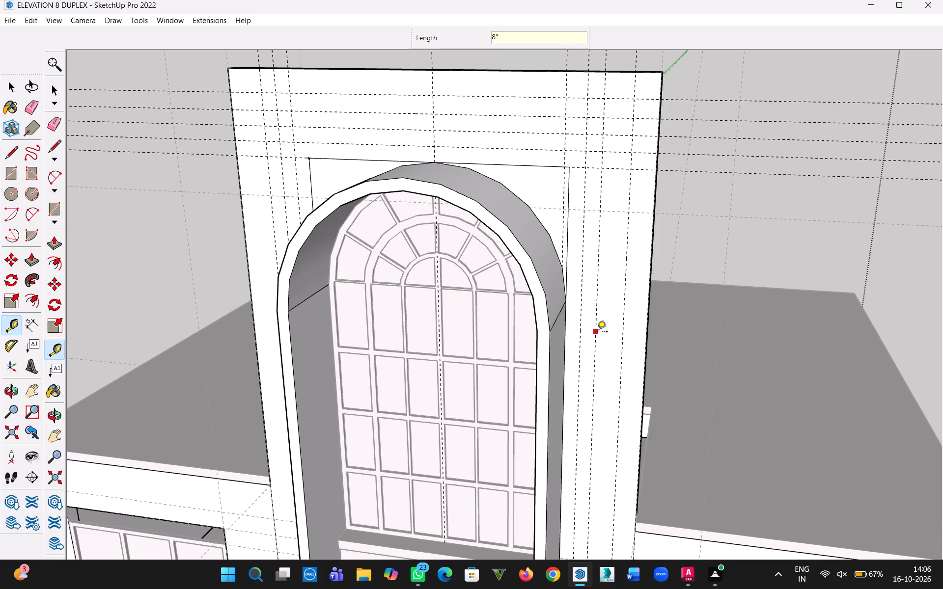
{"action": "left_click", "coordinate": [597, 332]}
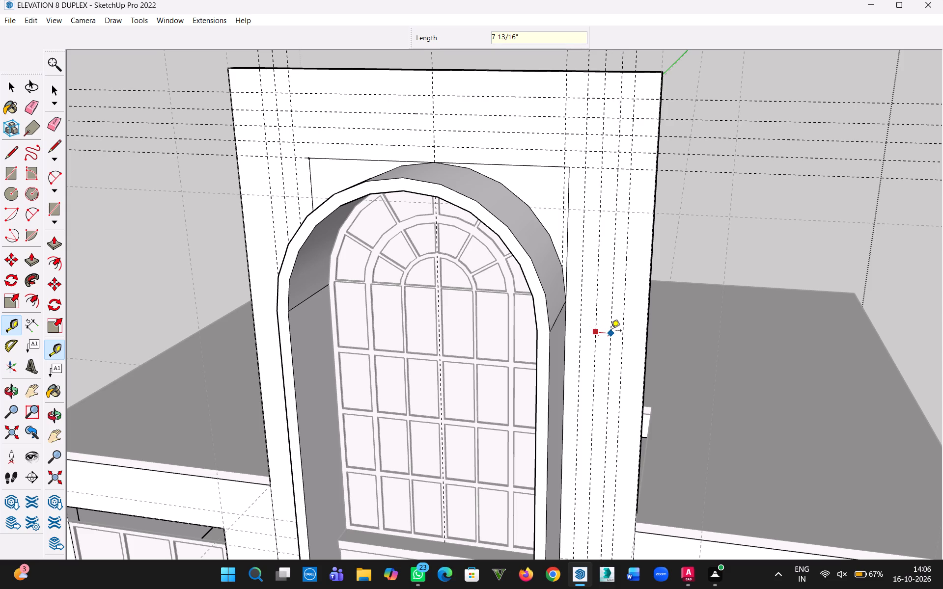
{"action": "key", "text": "8"}
{"action": "key", "text": "shift+quotedbl"}
{"action": "key", "text": "Return"}
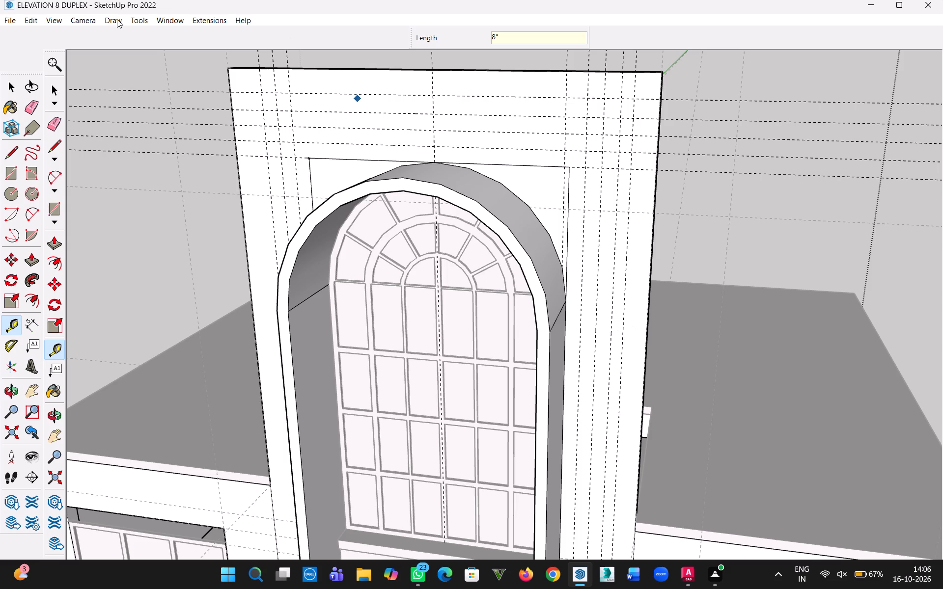
Delete the guides 1' inside the central tower's right-hand side edge and 1' below its top edge.
{"action": "left_click", "coordinate": [10, 91]}
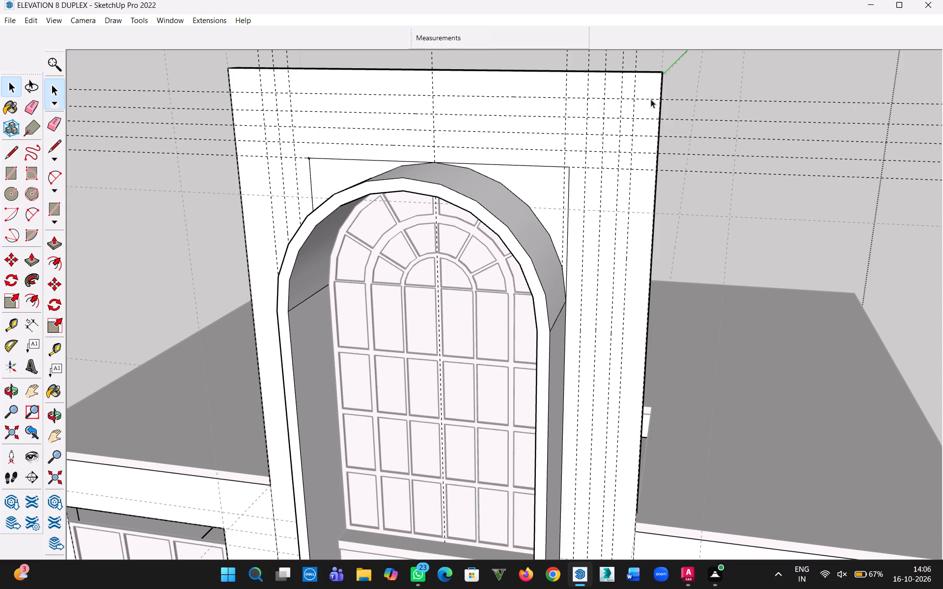
{"action": "left_click", "coordinate": [629, 198]}
{"action": "key", "text": "Delete"}
{"action": "middle_click_drag", "start_coordinate": [403, 112], "coordinate": [462, 108]}
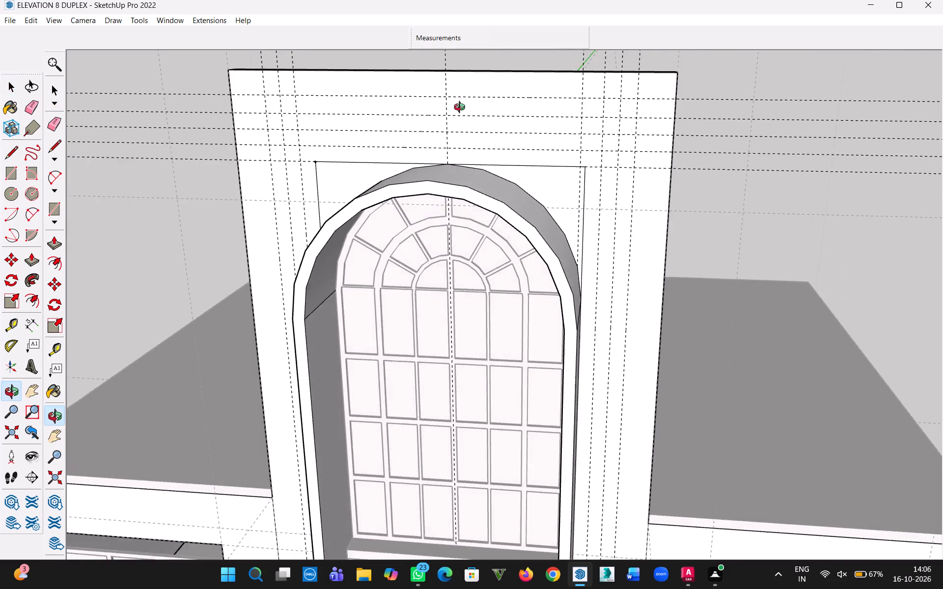
{"action": "middle_click_drag", "start_coordinate": [462, 108], "coordinate": [490, 107]}
{"action": "scroll", "coordinate": [490, 107], "scroll_direction": "up", "scroll_amount": 1}
{"action": "left_click", "coordinate": [413, 90]}
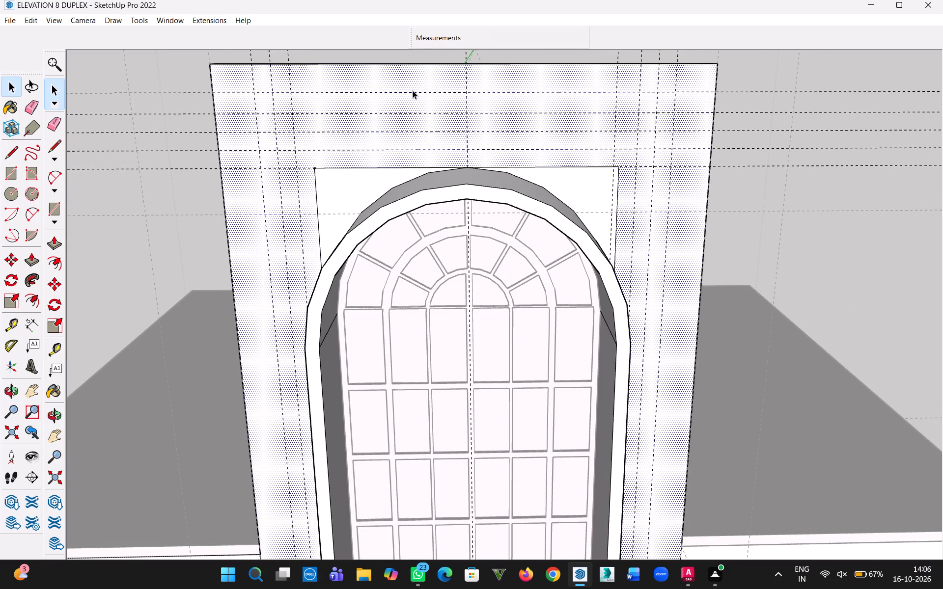
{"action": "left_click", "coordinate": [414, 91]}
{"action": "key", "text": "Delete"}
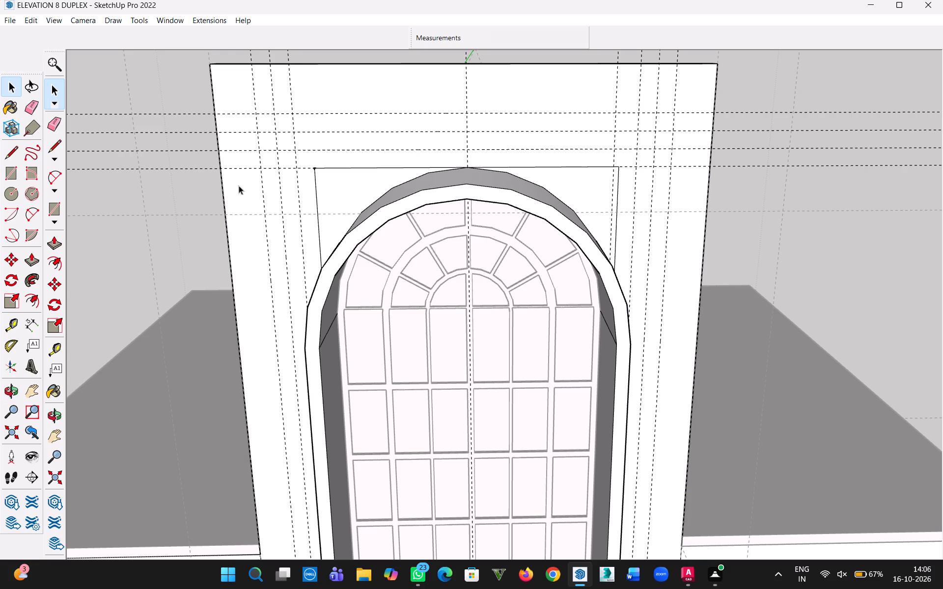
Measure the guide spacing from the tower's edges and from the top and left-hand sides of the arch's squared outline.
{"action": "key", "text": "t"}
{"action": "left_click", "coordinate": [228, 244]}
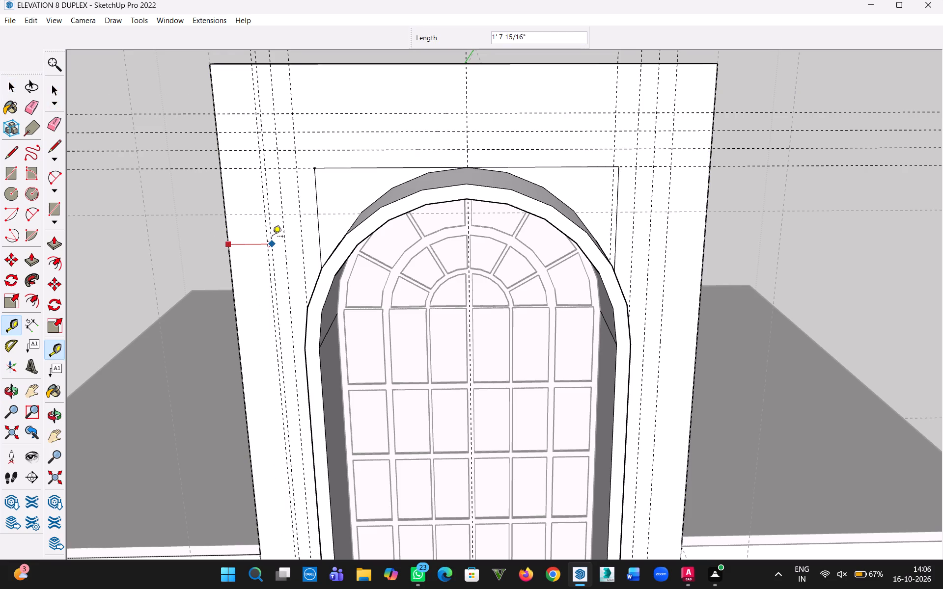
{"action": "key", "text": "Escape"}
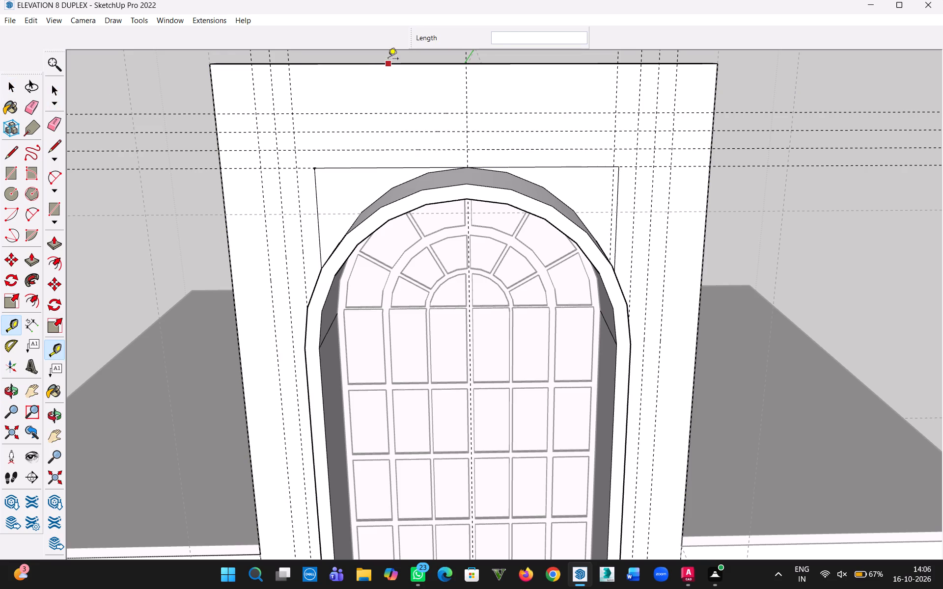
{"action": "left_click", "coordinate": [388, 65]}
{"action": "key", "text": "Escape"}
{"action": "middle_click_drag", "start_coordinate": [444, 164], "coordinate": [510, 119]}
{"action": "left_click", "coordinate": [357, 171]}
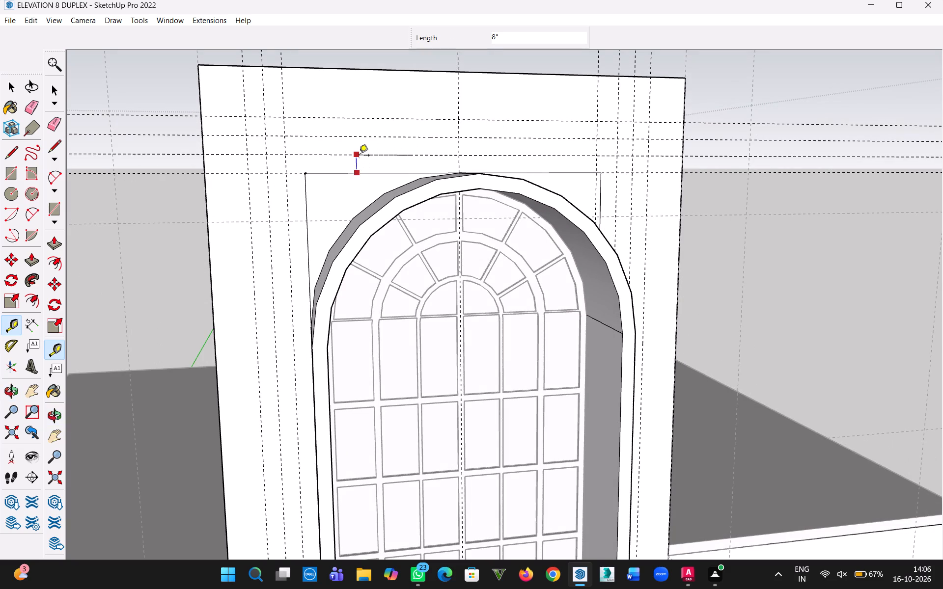
{"action": "key", "text": "Escape"}
{"action": "left_click", "coordinate": [361, 154]}
{"action": "key", "text": "Escape"}
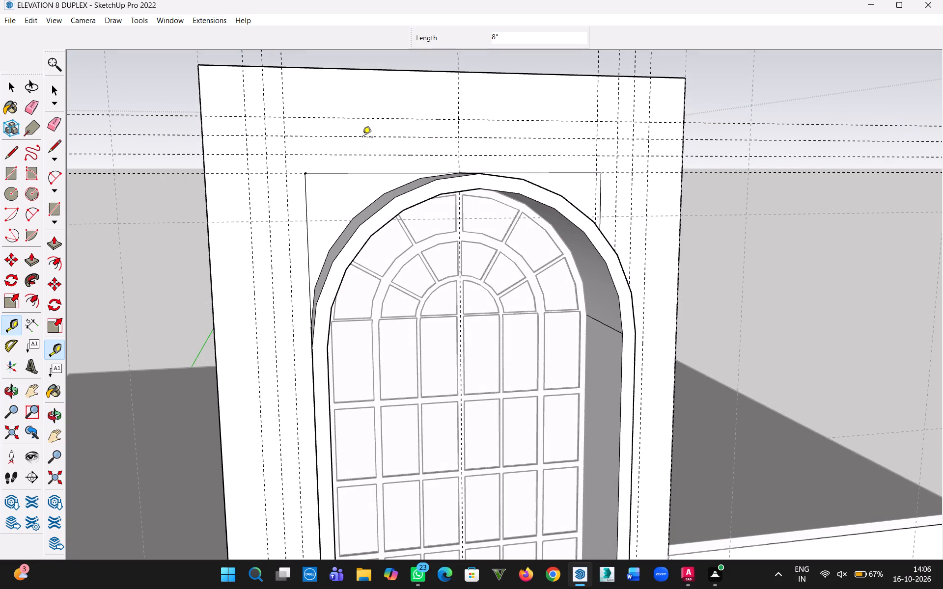
{"action": "left_click", "coordinate": [366, 136]}
{"action": "key", "text": "Escape"}
{"action": "left_click", "coordinate": [306, 214]}
{"action": "left_click", "coordinate": [290, 209]}
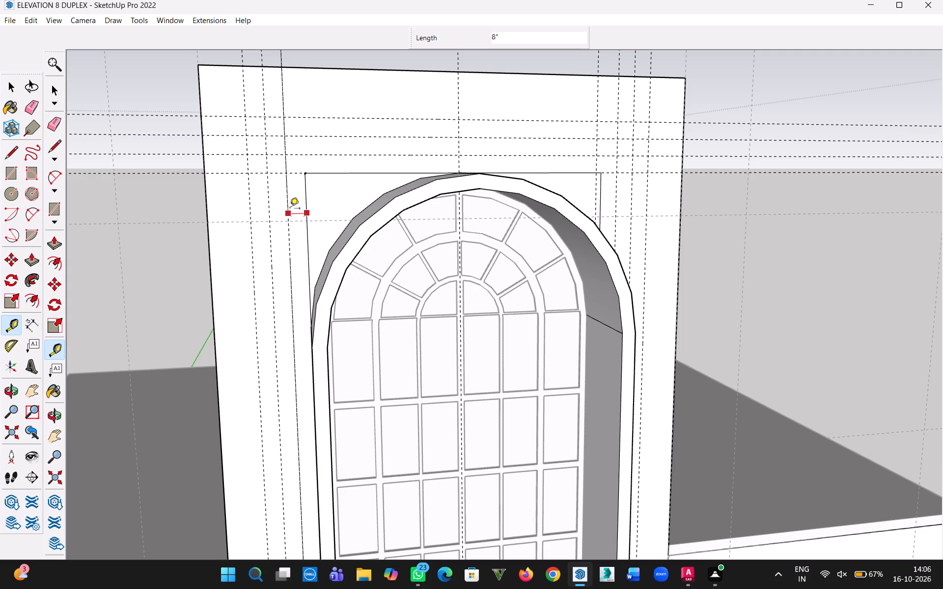
{"action": "key", "text": "Escape"}
{"action": "key", "text": "ctrl+z"}
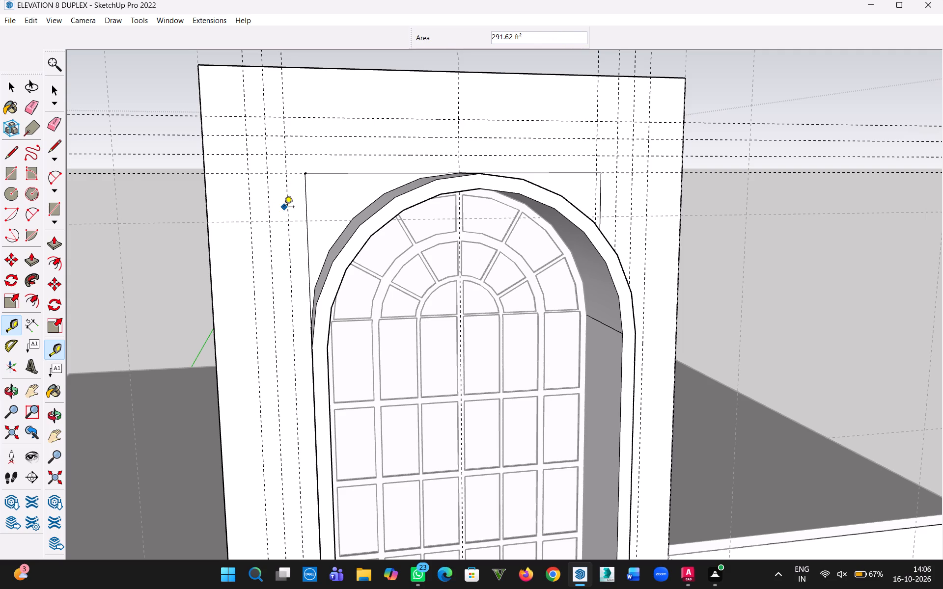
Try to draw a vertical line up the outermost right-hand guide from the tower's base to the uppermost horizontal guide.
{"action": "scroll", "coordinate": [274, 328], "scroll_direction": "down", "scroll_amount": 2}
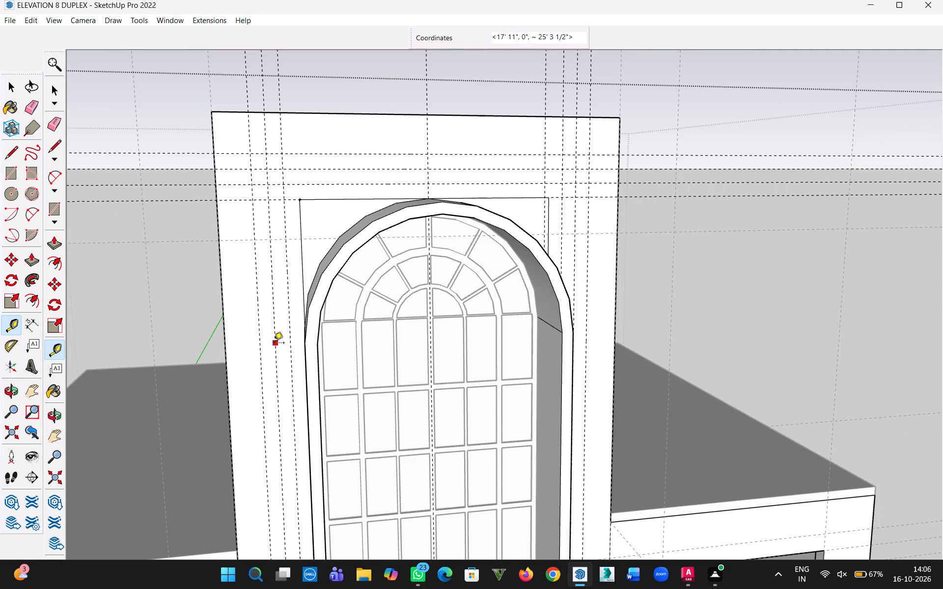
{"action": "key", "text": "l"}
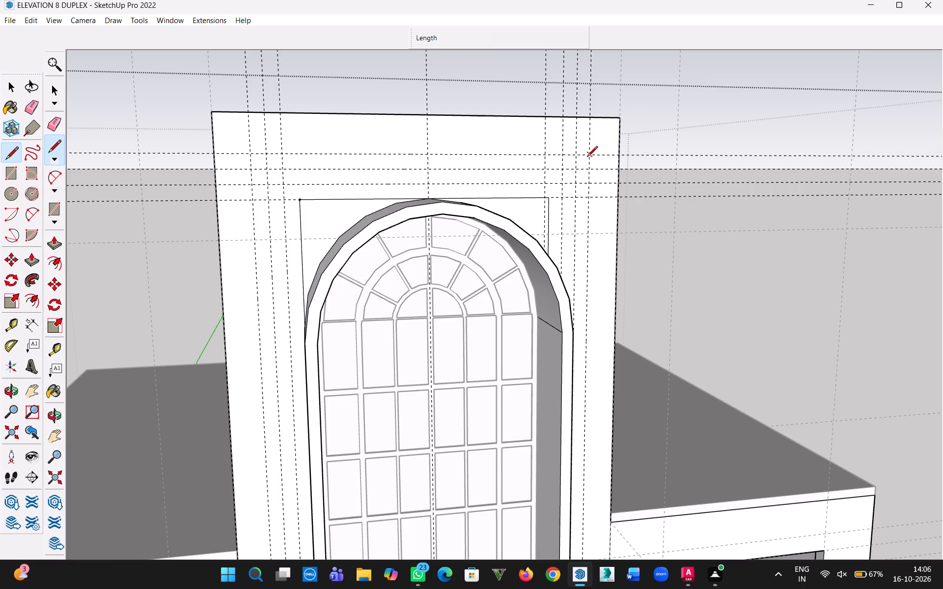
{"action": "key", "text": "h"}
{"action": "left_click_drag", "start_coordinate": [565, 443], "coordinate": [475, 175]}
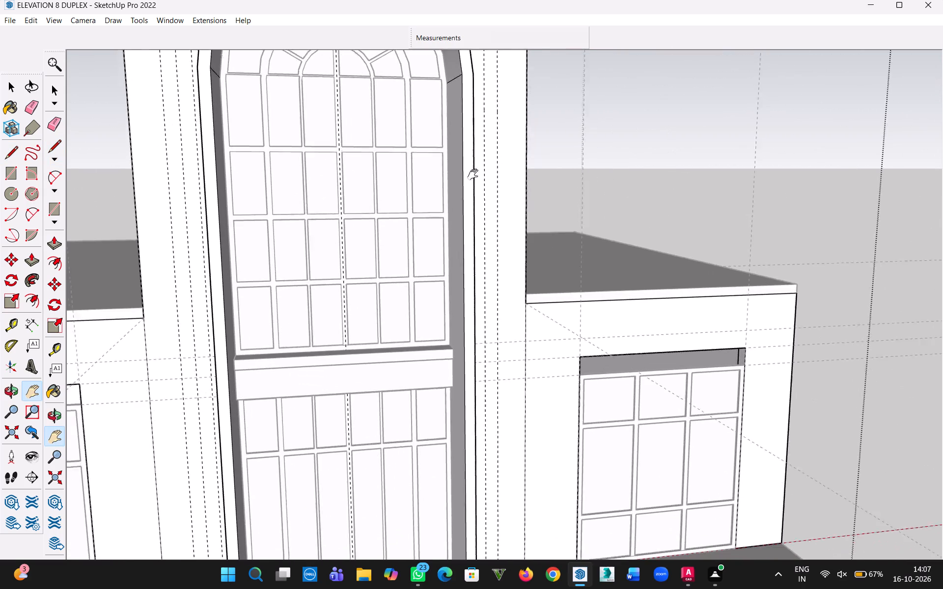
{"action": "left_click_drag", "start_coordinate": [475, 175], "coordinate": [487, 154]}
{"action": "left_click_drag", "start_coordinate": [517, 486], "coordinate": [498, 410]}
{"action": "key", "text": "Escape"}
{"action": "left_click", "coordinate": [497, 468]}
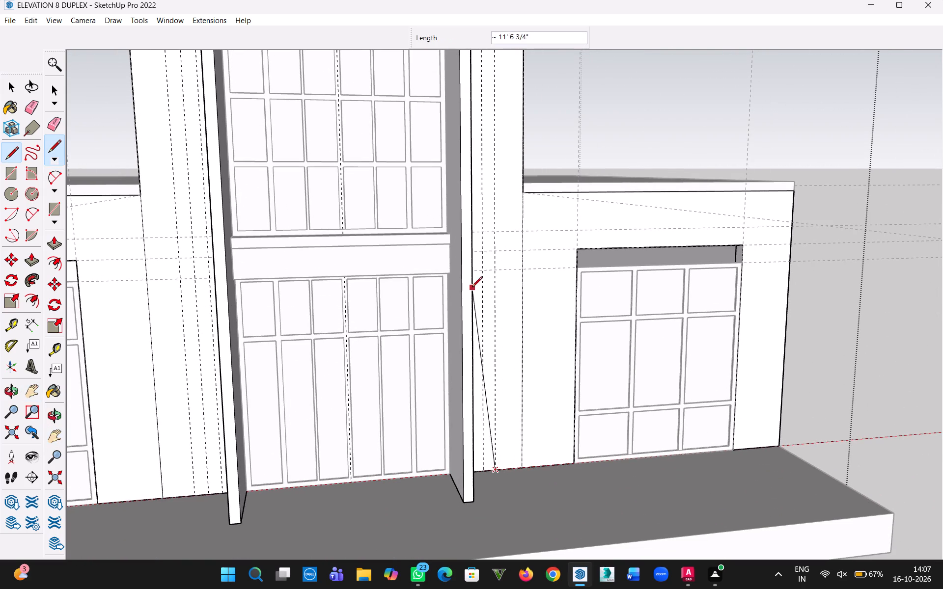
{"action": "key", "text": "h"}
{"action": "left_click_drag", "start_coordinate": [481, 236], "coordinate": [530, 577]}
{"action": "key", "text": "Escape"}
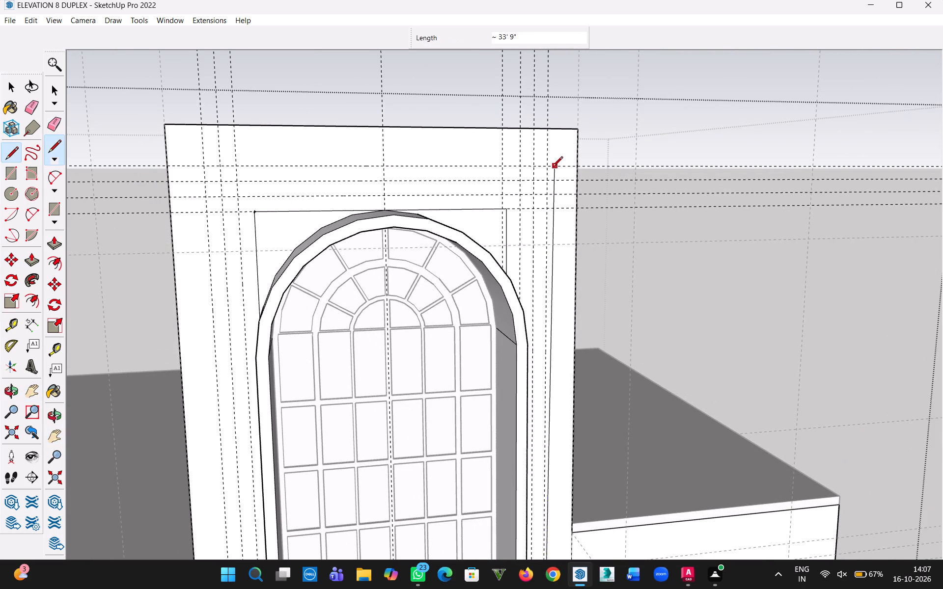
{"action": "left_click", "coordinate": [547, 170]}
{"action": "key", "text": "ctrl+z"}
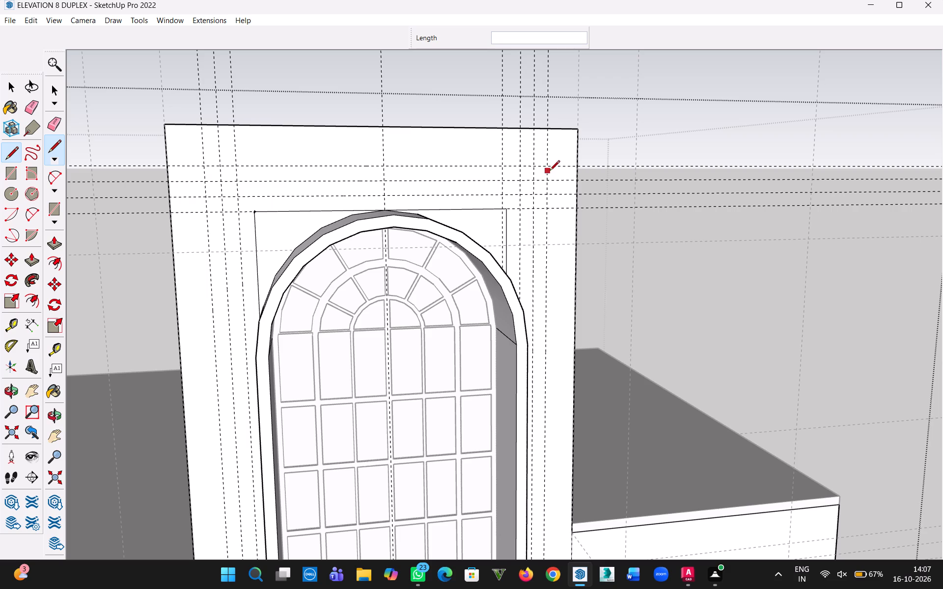
Draw a vertical line along the outermost right-hand guide, from the tower's base to its intersection with the uppermost horizontal guide.
{"action": "left_click", "coordinate": [548, 165]}
{"action": "key", "text": "Escape"}
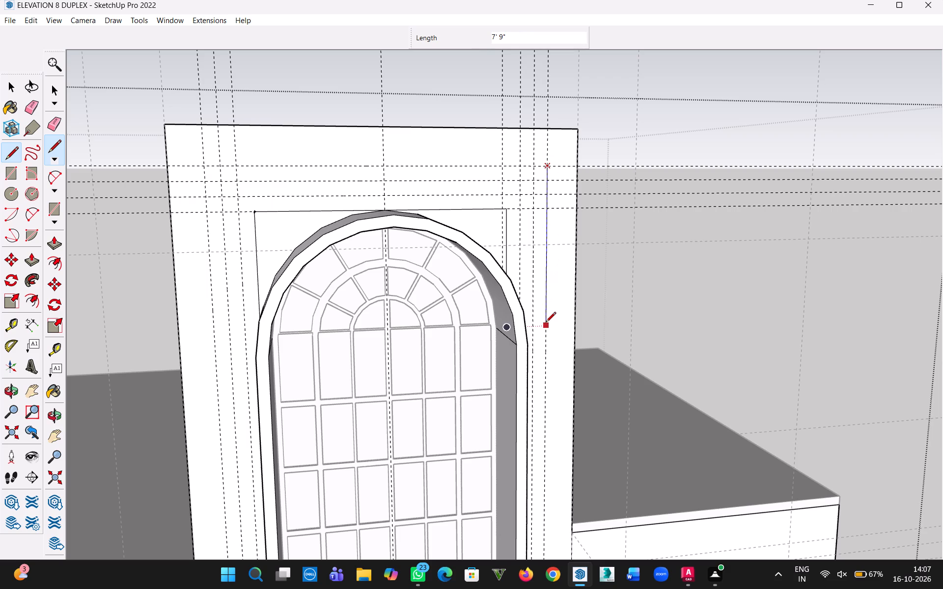
{"action": "key", "text": "h"}
{"action": "left_click_drag", "start_coordinate": [575, 483], "coordinate": [534, 235]}
{"action": "key", "text": "Escape"}
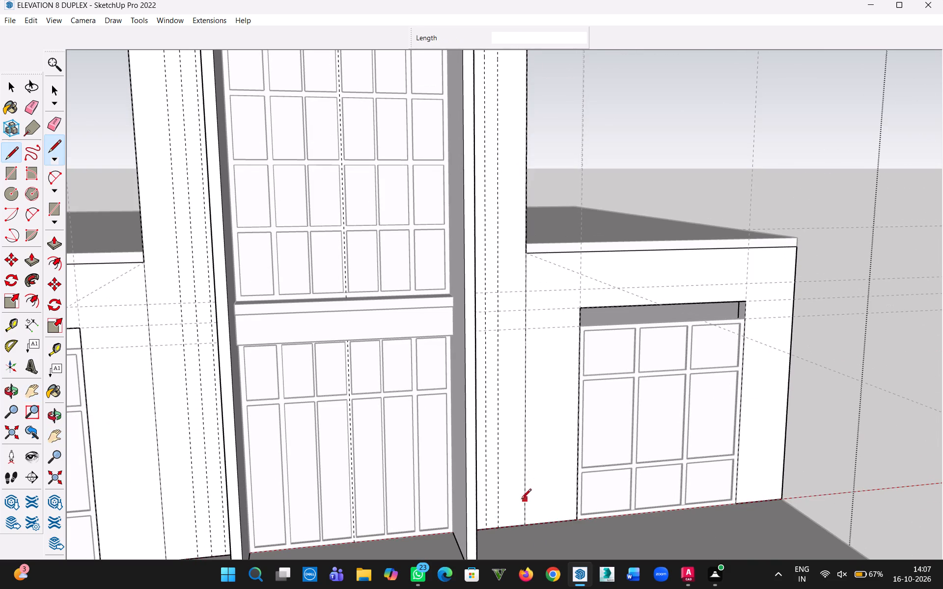
{"action": "left_click", "coordinate": [498, 525]}
{"action": "key", "text": "h"}
{"action": "left_click_drag", "start_coordinate": [493, 268], "coordinate": [493, 272]}
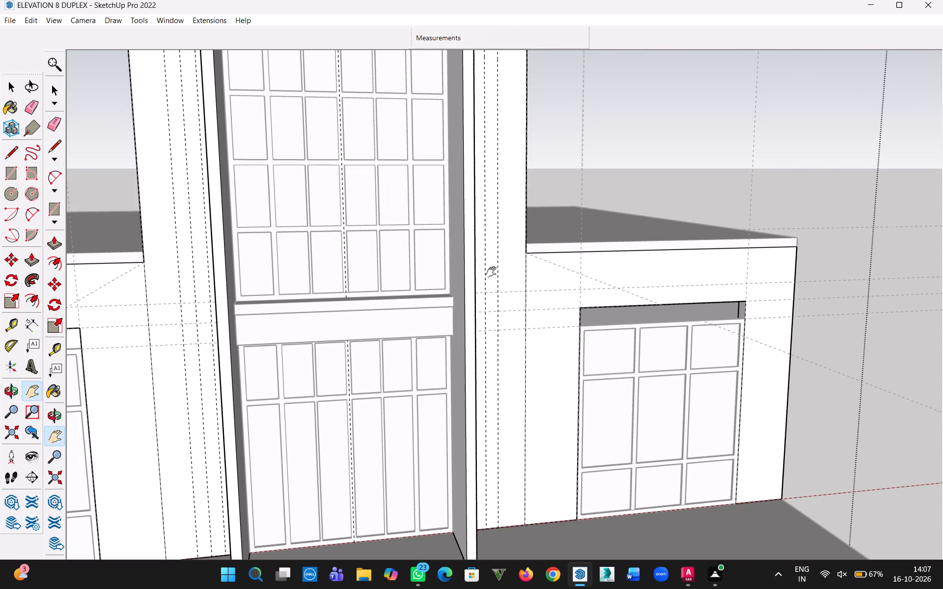
{"action": "left_click_drag", "start_coordinate": [493, 272], "coordinate": [555, 565]}
{"action": "left_click_drag", "start_coordinate": [564, 208], "coordinate": [559, 394]}
{"action": "scroll", "coordinate": [562, 392], "scroll_direction": "up", "scroll_amount": 6}
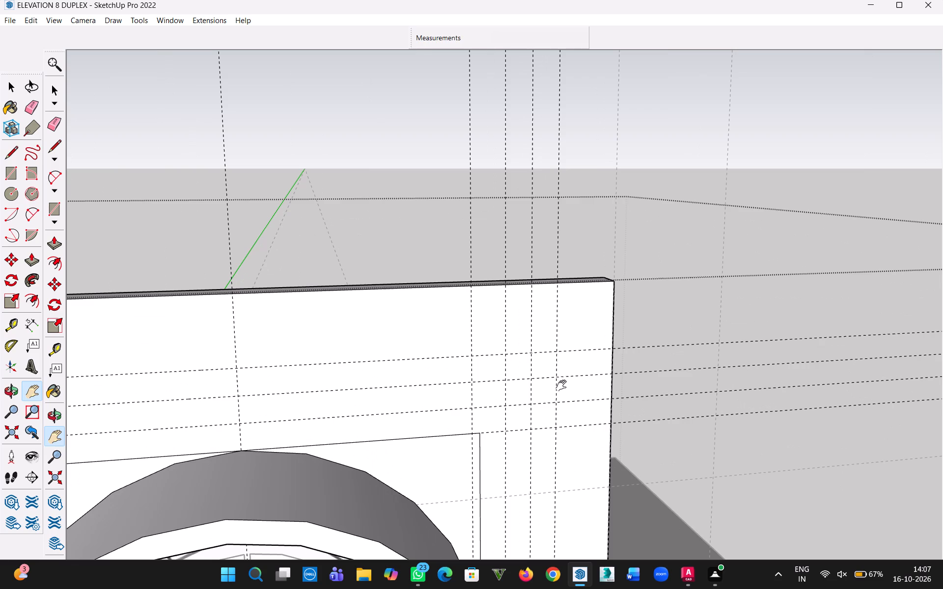
{"action": "key", "text": "Escape"}
{"action": "left_click", "coordinate": [555, 353]}
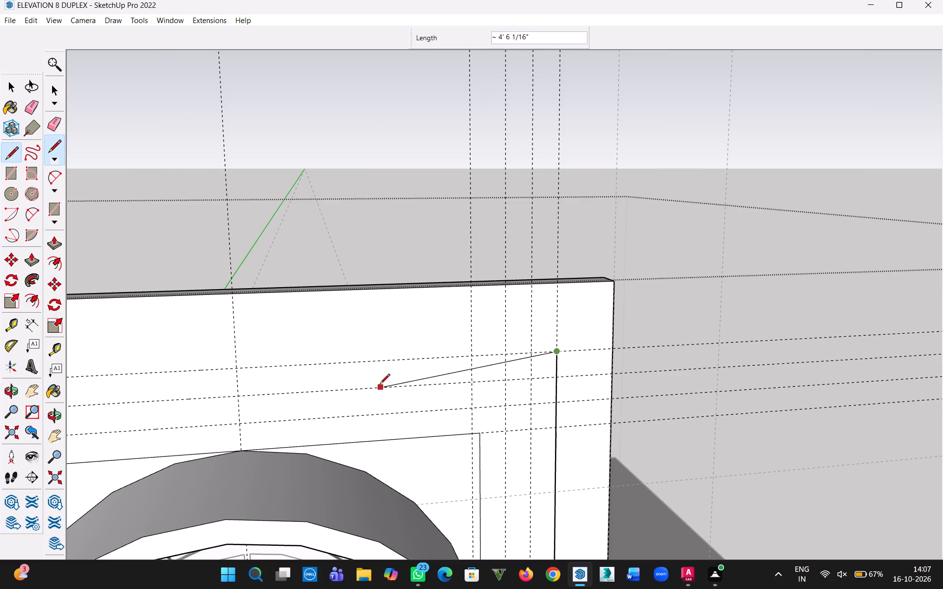
Draw a 15' 6" line along the uppermost horizontal guide to the outermost left-hand guide.
{"action": "key", "text": "h"}
{"action": "left_click_drag", "start_coordinate": [378, 384], "coordinate": [772, 362]}
{"action": "key", "text": "Escape"}
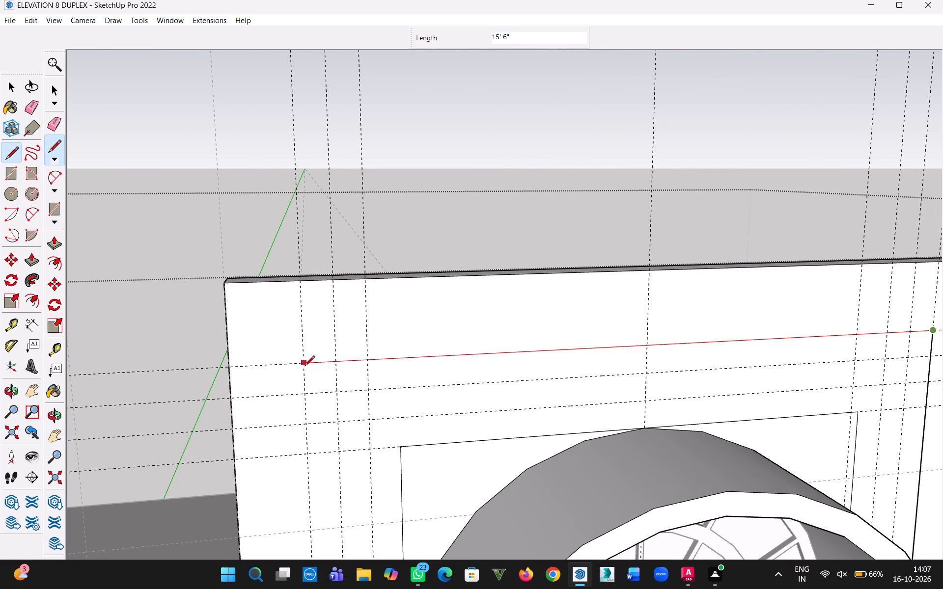
{"action": "left_click", "coordinate": [305, 367]}
Draw a 33' 9" vertical line down the outermost left-hand guide to the tower's base, completing the outer border outline.
{"action": "key", "text": "h"}
{"action": "left_click_drag", "start_coordinate": [370, 468], "coordinate": [360, 170]}
{"action": "scroll", "coordinate": [387, 421], "scroll_direction": "down", "scroll_amount": 2}
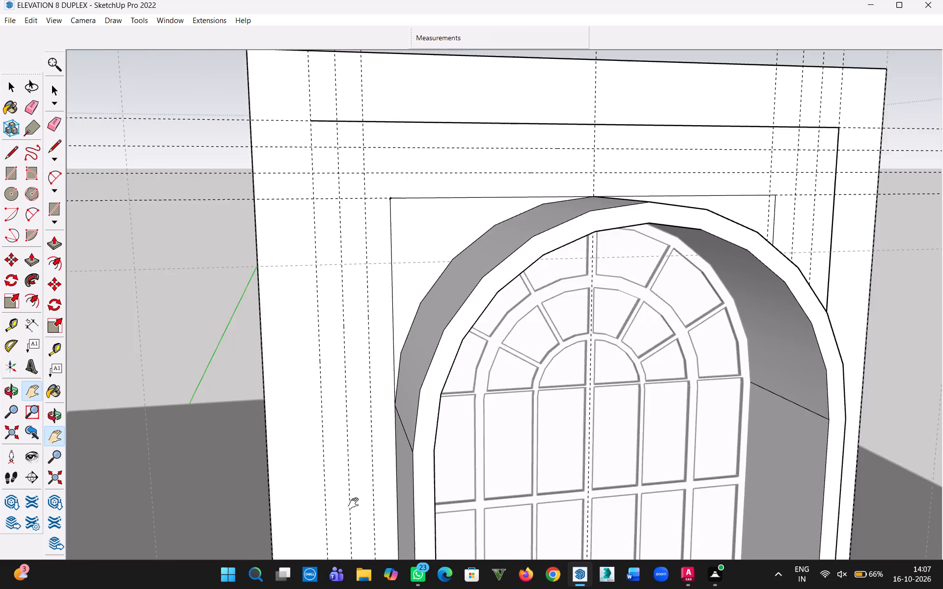
{"action": "left_click_drag", "start_coordinate": [356, 504], "coordinate": [338, 213]}
{"action": "left_click_drag", "start_coordinate": [353, 450], "coordinate": [365, 236]}
{"action": "left_click_drag", "start_coordinate": [354, 511], "coordinate": [364, 291]}
{"action": "left_click_drag", "start_coordinate": [369, 521], "coordinate": [374, 432]}
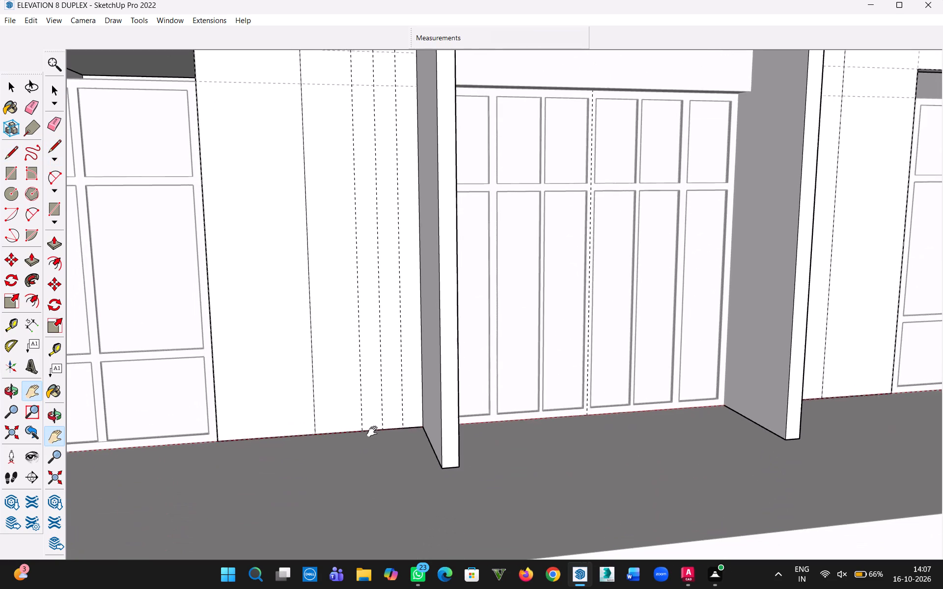
{"action": "left_click_drag", "start_coordinate": [374, 432], "coordinate": [375, 431]}
{"action": "key", "text": "Escape"}
{"action": "scroll", "coordinate": [375, 431], "scroll_direction": "up", "scroll_amount": 6}
{"action": "left_click", "coordinate": [360, 426]}
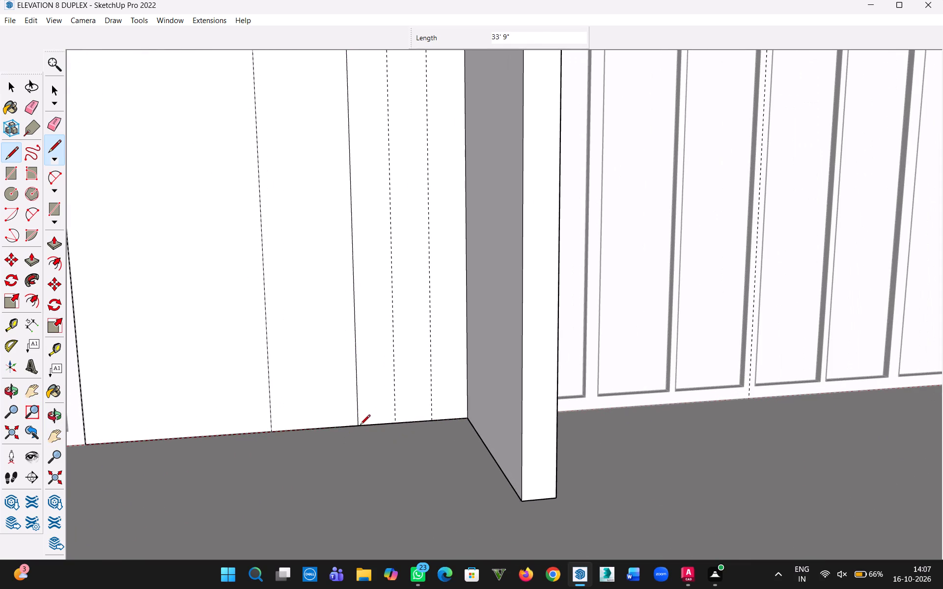
{"action": "key", "text": "Escape"}
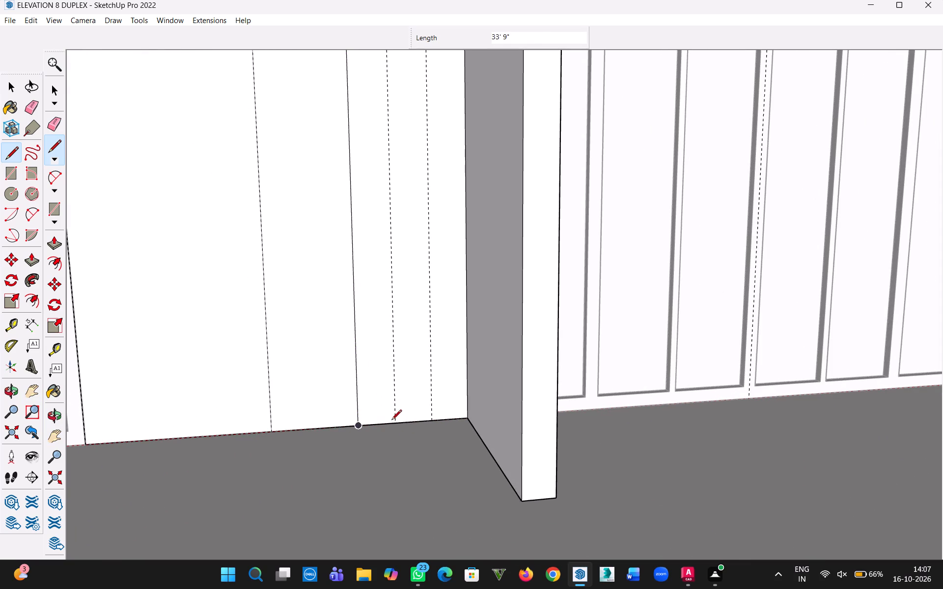
Draw a 33' 1" vertical line up the middle left-hand guide from the tower's base to the second-highest horizontal guide.
{"action": "left_click", "coordinate": [394, 421]}
{"action": "scroll", "coordinate": [392, 272], "scroll_direction": "down", "scroll_amount": 4}
{"action": "key", "text": "h"}
{"action": "left_click_drag", "start_coordinate": [387, 236], "coordinate": [394, 441]}
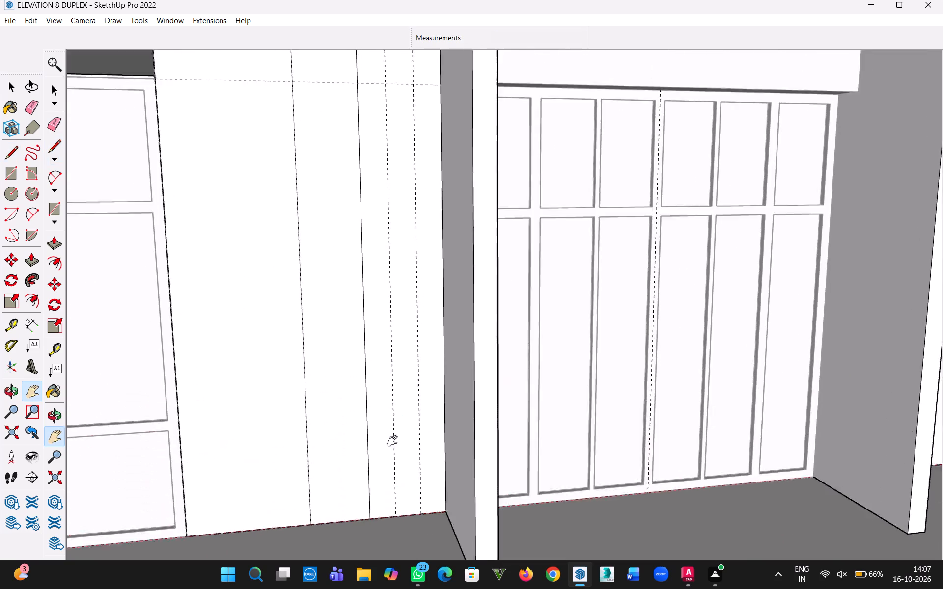
{"action": "left_click_drag", "start_coordinate": [394, 441], "coordinate": [429, 560]}
{"action": "left_click_drag", "start_coordinate": [420, 153], "coordinate": [410, 472]}
{"action": "left_click_drag", "start_coordinate": [402, 250], "coordinate": [399, 550]}
{"action": "left_click_drag", "start_coordinate": [374, 373], "coordinate": [369, 561]}
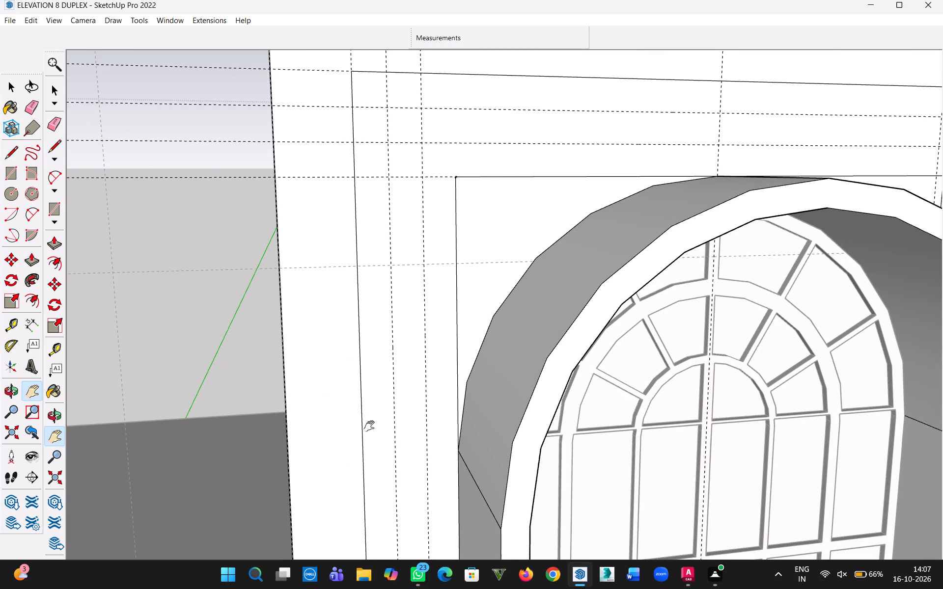
{"action": "left_click_drag", "start_coordinate": [408, 200], "coordinate": [385, 461]}
{"action": "key", "text": "Escape"}
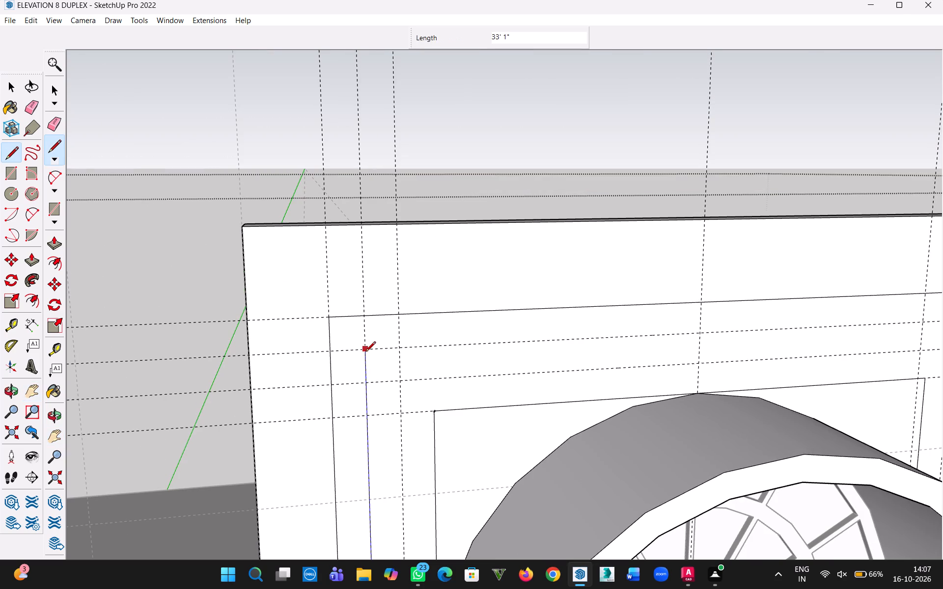
{"action": "left_click", "coordinate": [365, 347]}
Draw a 14' 2" line along the second-highest horizontal guide to the middle right-hand guide.
{"action": "key", "text": "h"}
{"action": "left_click_drag", "start_coordinate": [674, 351], "coordinate": [477, 397]}
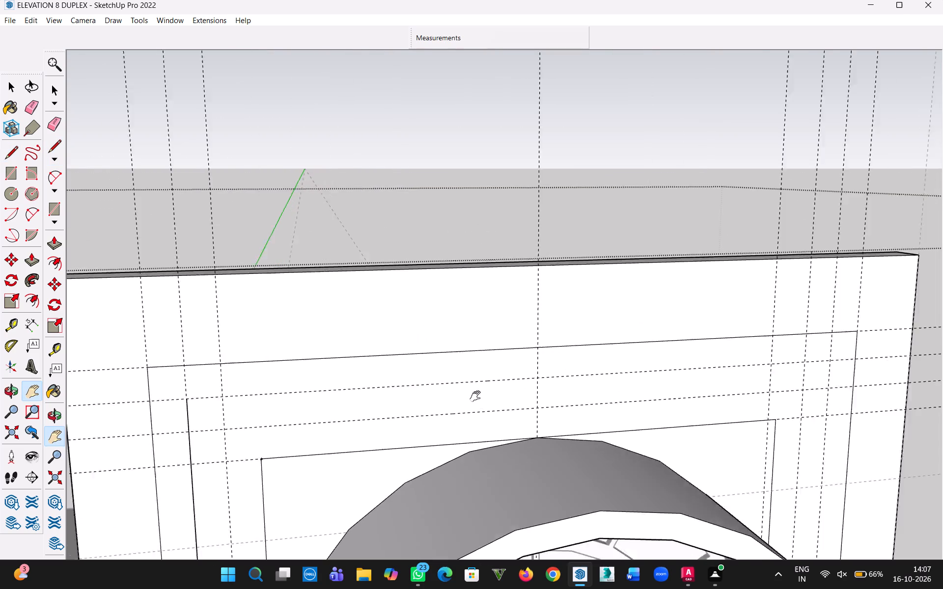
{"action": "left_click_drag", "start_coordinate": [477, 397], "coordinate": [304, 404]}
{"action": "key", "text": "Escape"}
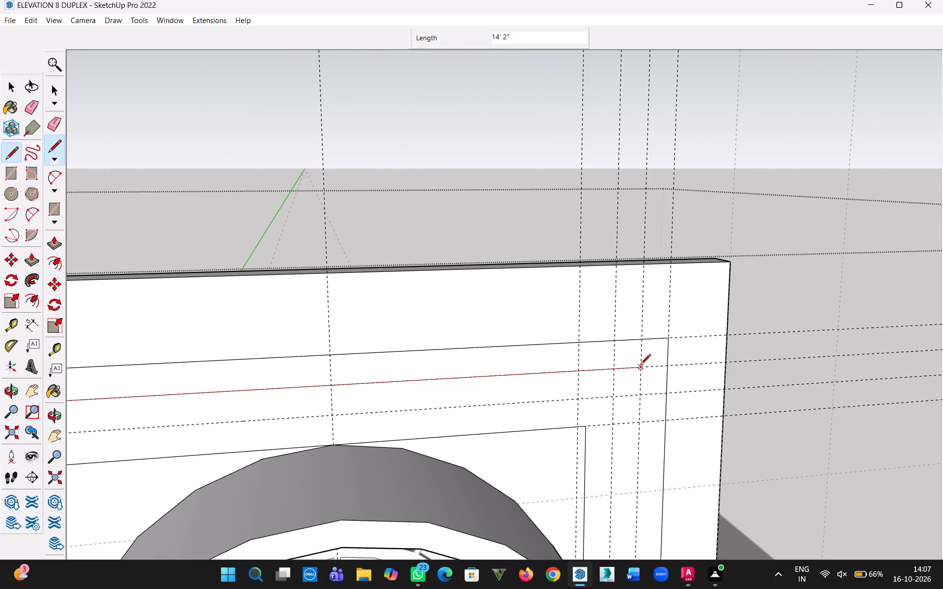
{"action": "left_click", "coordinate": [641, 365]}
Draw a 33' 1" vertical line down the middle right-hand guide to the tower's base, completing the middle border outline.
{"action": "key", "text": "h"}
{"action": "left_click_drag", "start_coordinate": [642, 534], "coordinate": [605, 199]}
{"action": "left_click_drag", "start_coordinate": [611, 487], "coordinate": [563, 259]}
{"action": "left_click_drag", "start_coordinate": [555, 548], "coordinate": [517, 258]}
{"action": "left_click_drag", "start_coordinate": [517, 462], "coordinate": [504, 256]}
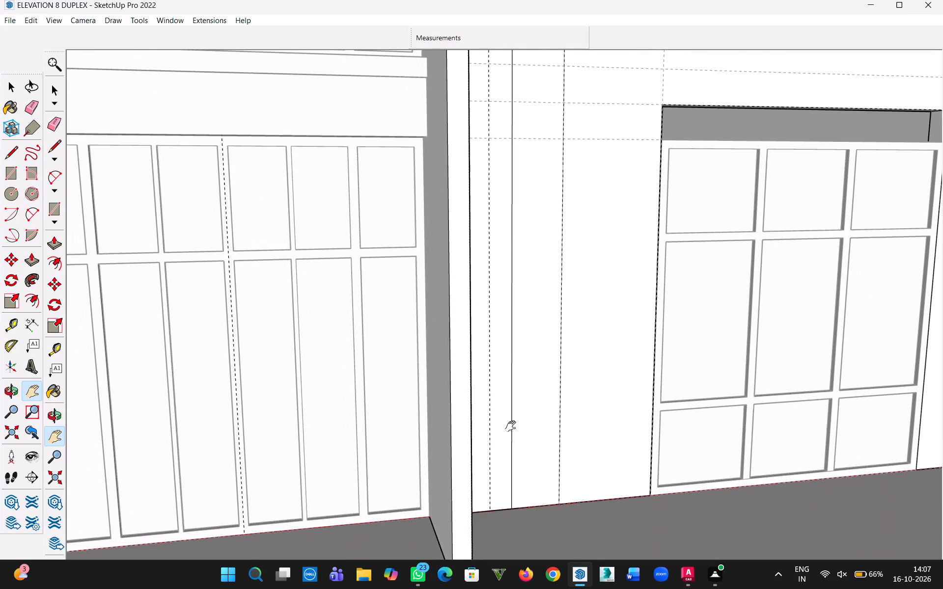
{"action": "left_click_drag", "start_coordinate": [504, 462], "coordinate": [496, 351]}
{"action": "middle_click_drag", "start_coordinate": [513, 428], "coordinate": [435, 466]}
{"action": "key", "text": "Escape"}
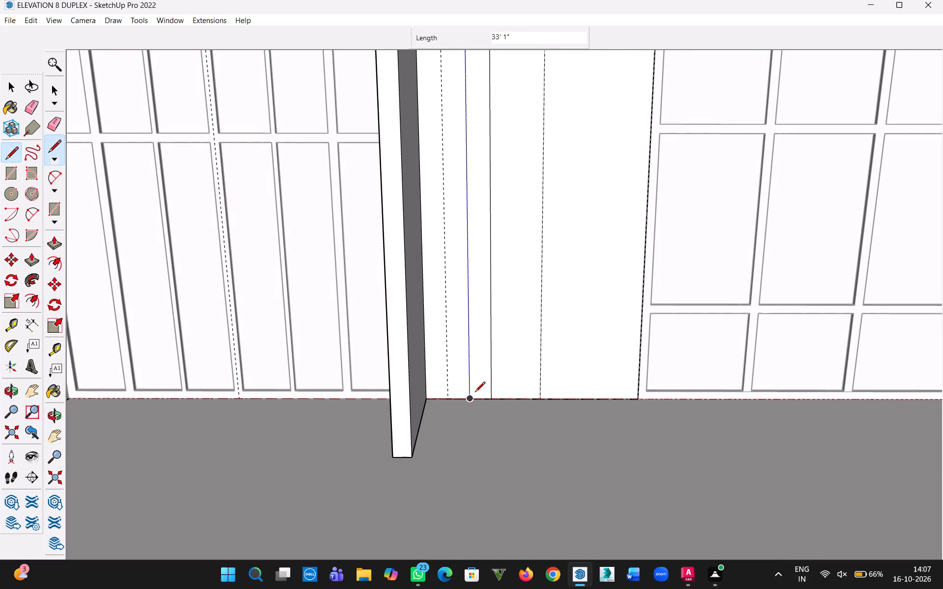
{"action": "left_click", "coordinate": [473, 398]}
{"action": "key", "text": "Escape"}
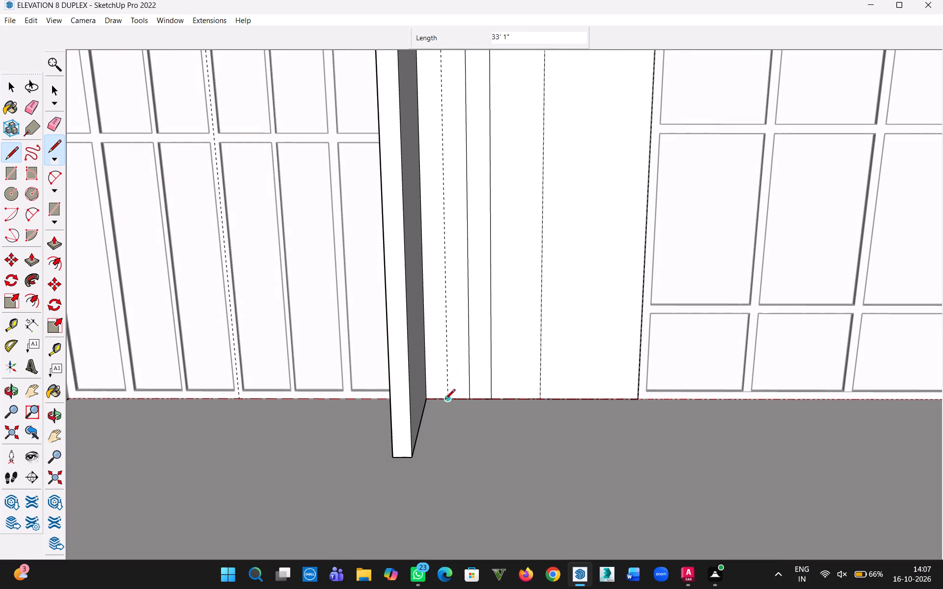
Draw a 32' 5" vertical line from the tower's base up the third right-hand guide from outside to the third-highest horizontal guide.
{"action": "left_click", "coordinate": [446, 399]}
{"action": "key", "text": "h"}
{"action": "left_click_drag", "start_coordinate": [454, 187], "coordinate": [505, 544]}
{"action": "left_click_drag", "start_coordinate": [485, 201], "coordinate": [485, 563]}
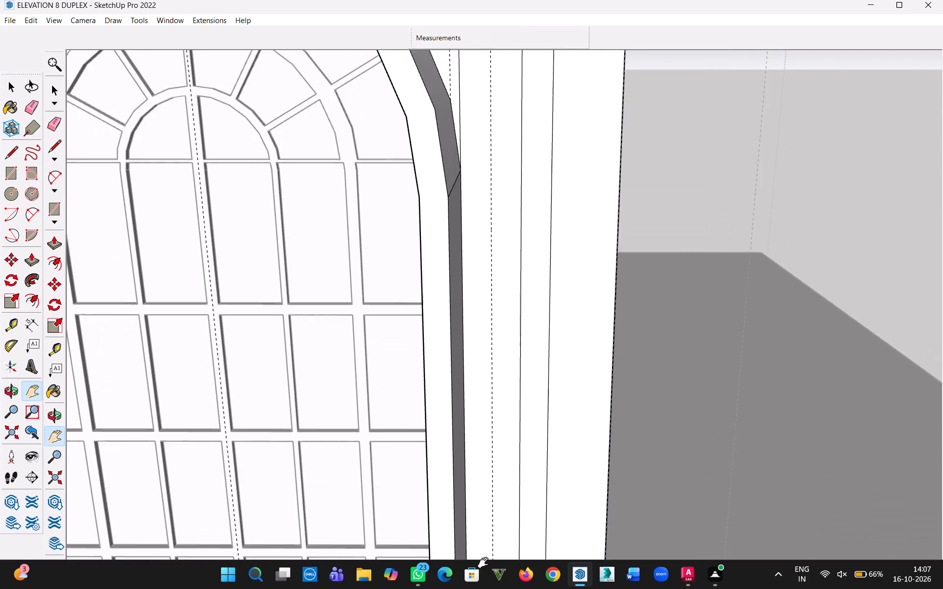
{"action": "left_click_drag", "start_coordinate": [485, 563], "coordinate": [482, 529]}
{"action": "left_click_drag", "start_coordinate": [466, 347], "coordinate": [477, 570]}
{"action": "left_click_drag", "start_coordinate": [506, 245], "coordinate": [507, 430]}
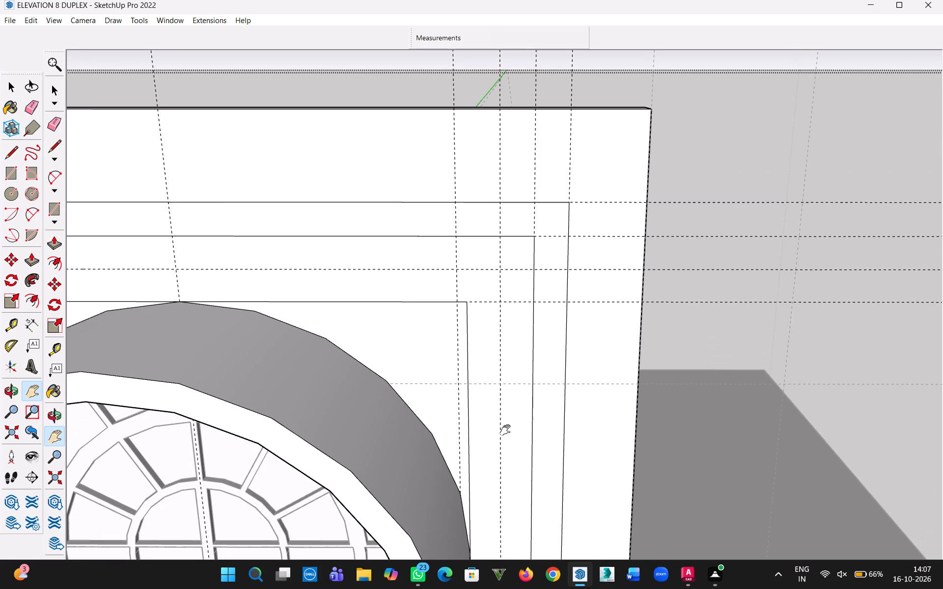
{"action": "key", "text": "Escape"}
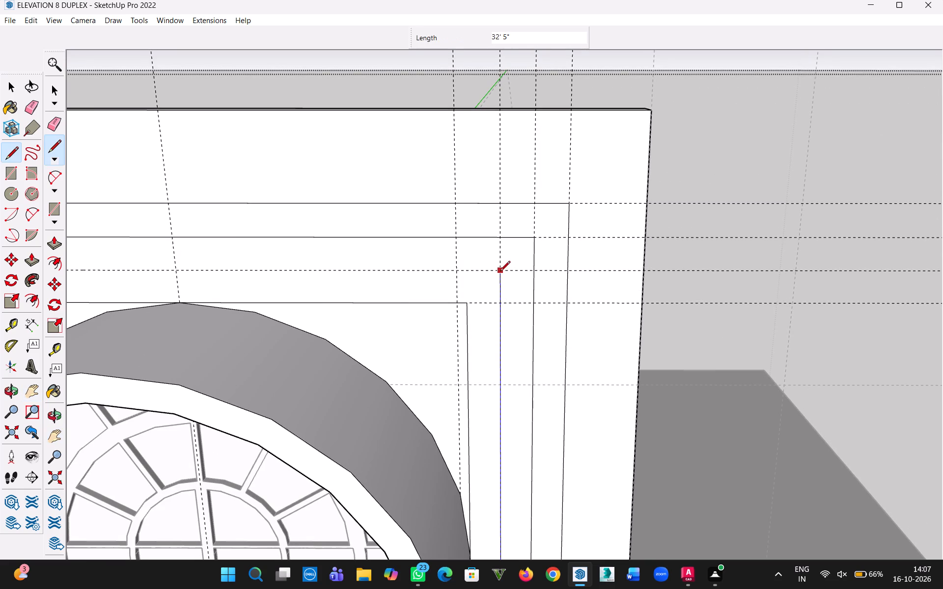
{"action": "left_click", "coordinate": [500, 272]}
Draw a 12' 10" line along the third-highest horizontal guide to the innermost left-hand guide.
{"action": "key", "text": "h"}
{"action": "left_click_drag", "start_coordinate": [281, 273], "coordinate": [492, 324]}
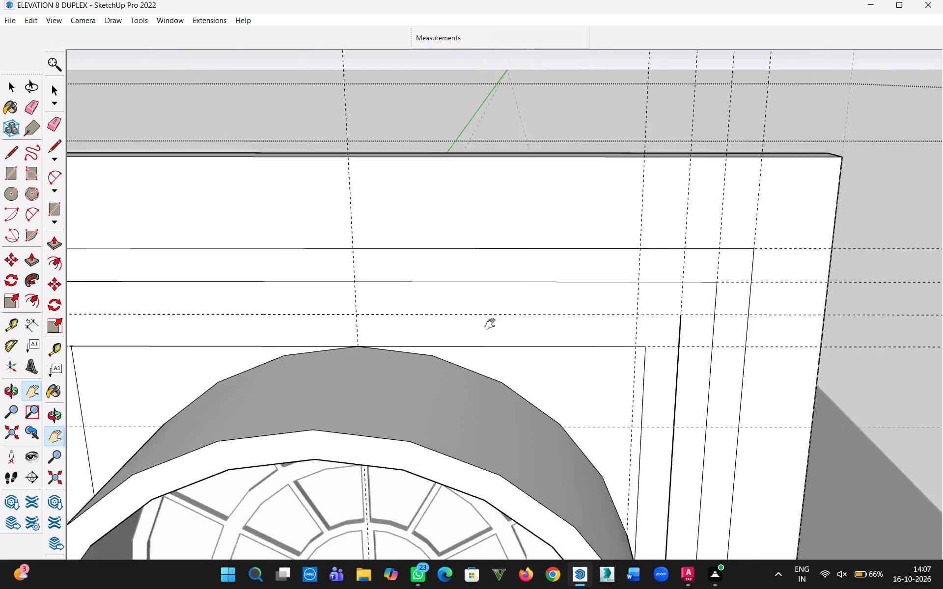
{"action": "left_click_drag", "start_coordinate": [492, 324], "coordinate": [651, 349]}
{"action": "key", "text": "Escape"}
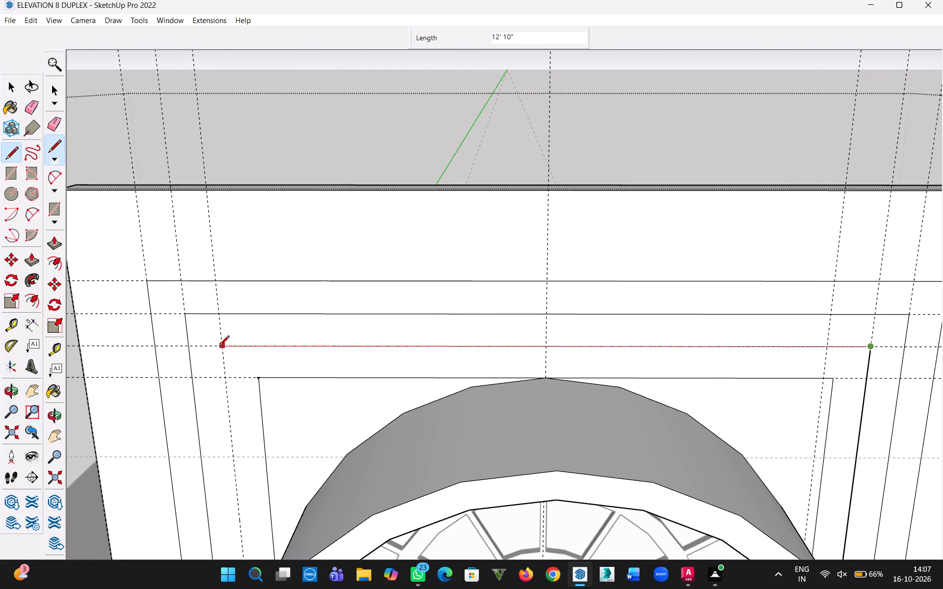
{"action": "scroll", "coordinate": [222, 349], "scroll_direction": "up", "scroll_amount": 7}
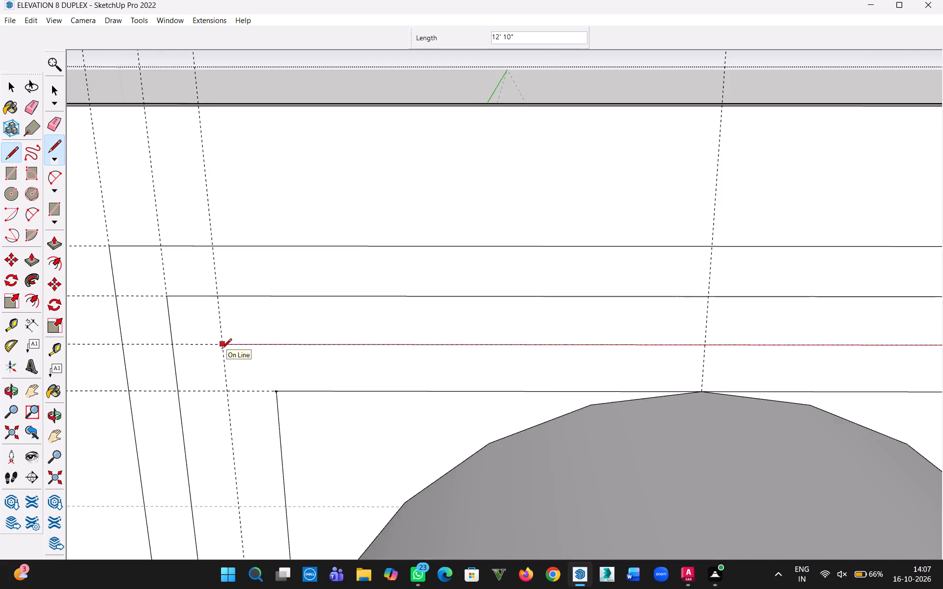
{"action": "scroll", "coordinate": [222, 349], "scroll_direction": "up", "scroll_amount": 17}
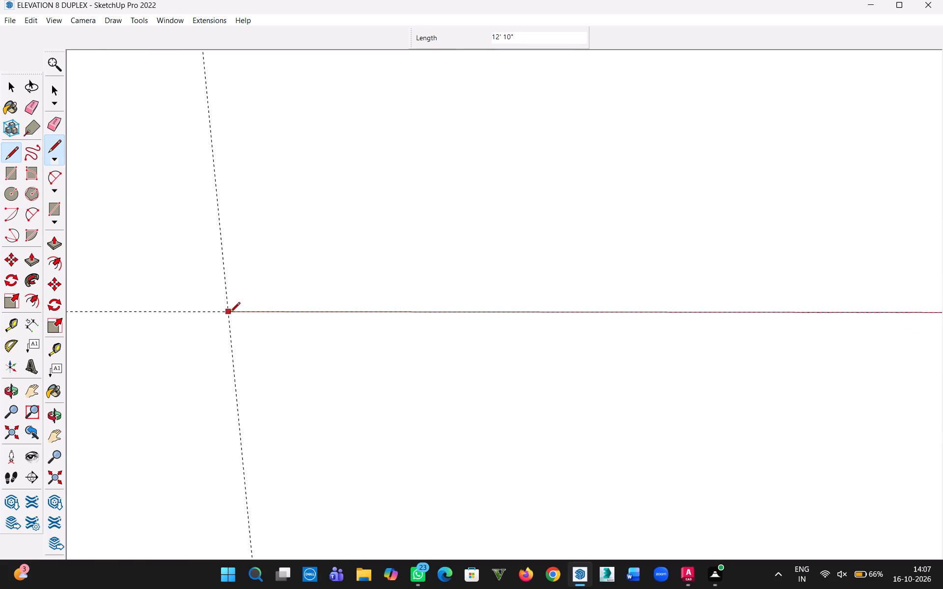
{"action": "left_click", "coordinate": [230, 313]}
Draw a 32' 5" vertical line down the innermost left-hand guide to the tower's base, completing the third border outline.
{"action": "scroll", "coordinate": [271, 454], "scroll_direction": "down", "scroll_amount": 13}
{"action": "key", "text": "h"}
{"action": "left_click_drag", "start_coordinate": [262, 510], "coordinate": [281, 287]}
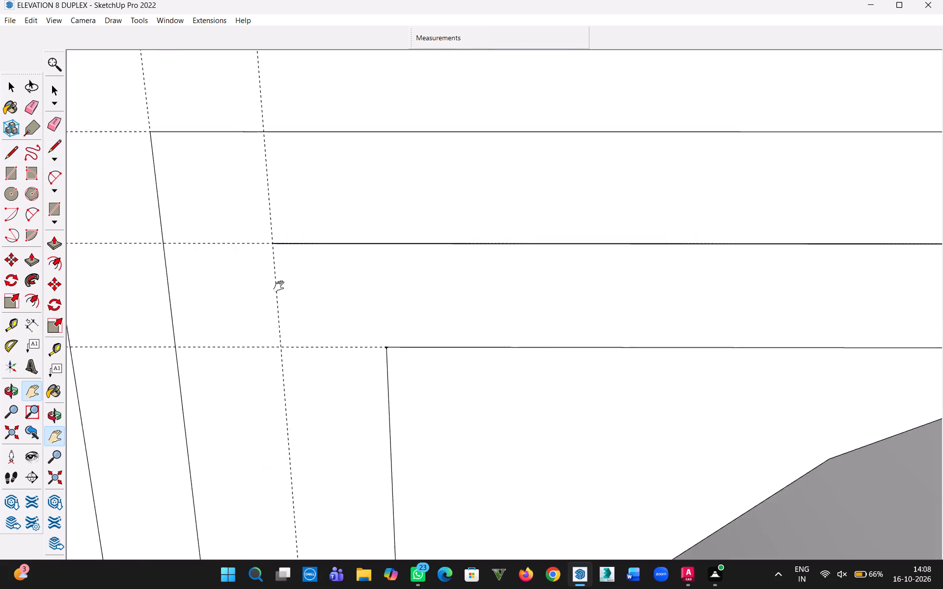
{"action": "left_click_drag", "start_coordinate": [281, 287], "coordinate": [287, 214]}
{"action": "scroll", "coordinate": [312, 556], "scroll_direction": "down", "scroll_amount": 4}
{"action": "left_click_drag", "start_coordinate": [313, 539], "coordinate": [313, 178]}
{"action": "scroll", "coordinate": [317, 298], "scroll_direction": "down", "scroll_amount": 6}
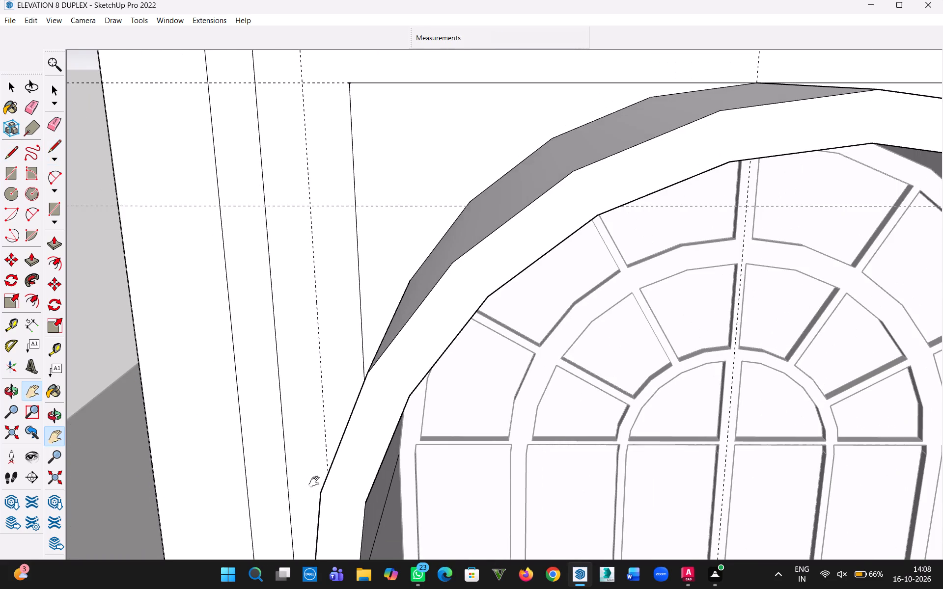
{"action": "scroll", "coordinate": [316, 482], "scroll_direction": "down", "scroll_amount": 4}
{"action": "middle_click_drag", "start_coordinate": [326, 481], "coordinate": [374, 263]}
{"action": "scroll", "coordinate": [320, 561], "scroll_direction": "down", "scroll_amount": 13}
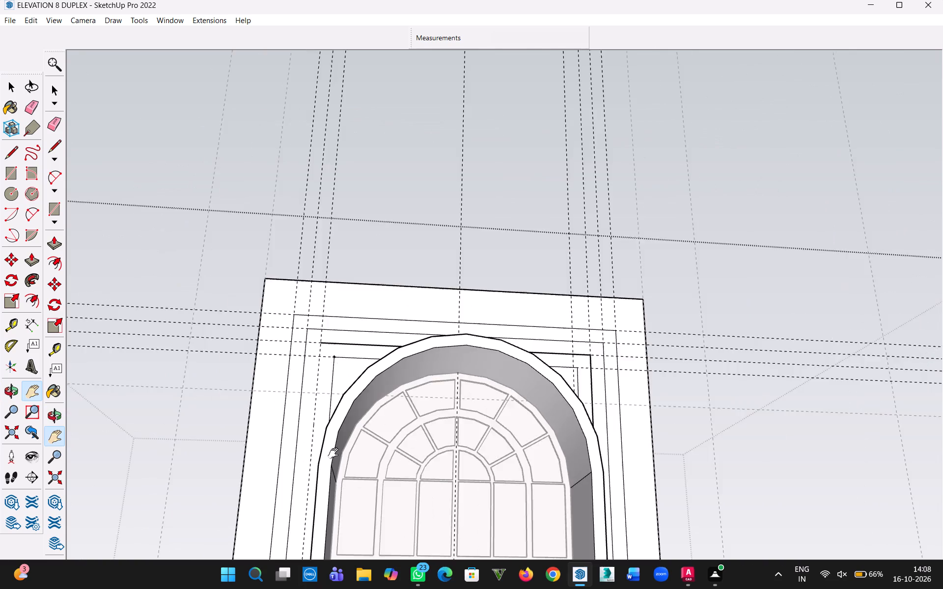
{"action": "scroll", "coordinate": [335, 454], "scroll_direction": "down", "scroll_amount": 10}
{"action": "middle_click_drag", "start_coordinate": [368, 456], "coordinate": [364, 586]}
{"action": "left_click_drag", "start_coordinate": [356, 509], "coordinate": [453, 268]}
{"action": "scroll", "coordinate": [419, 572], "scroll_direction": "up", "scroll_amount": 20}
{"action": "scroll", "coordinate": [419, 572], "scroll_direction": "up", "scroll_amount": 1}
{"action": "key", "text": "Escape"}
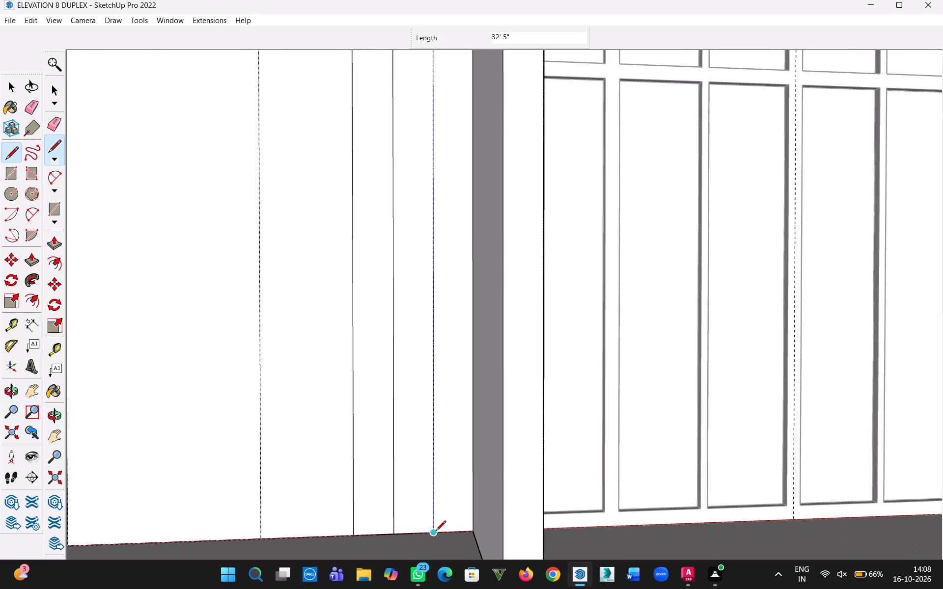
{"action": "left_click", "coordinate": [435, 534]}
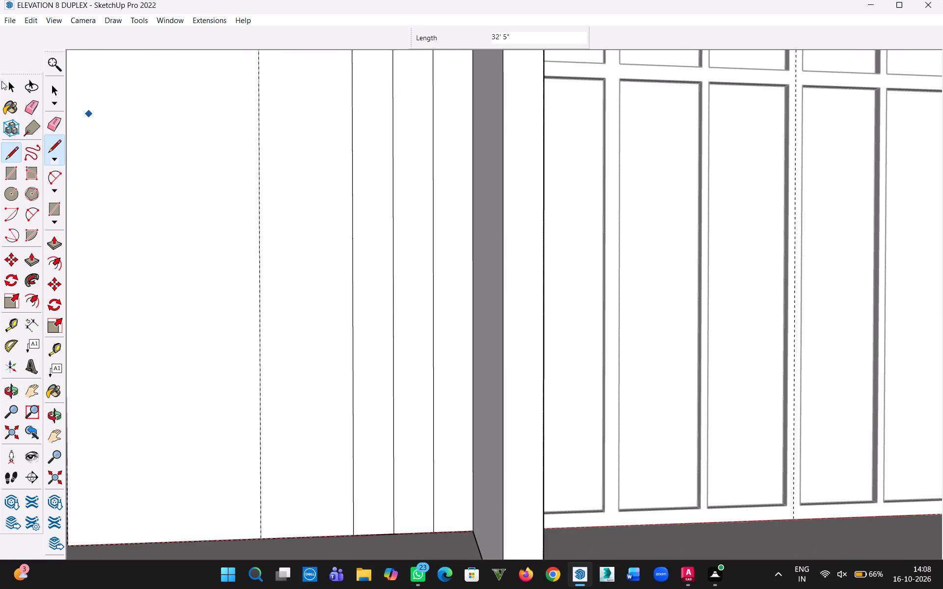
{"action": "left_click", "coordinate": [6, 92]}
Measure the margins between the outermost border outline and the tower's top and left-hand edges.
{"action": "scroll", "coordinate": [597, 238], "scroll_direction": "down", "scroll_amount": 14}
{"action": "middle_click_drag", "start_coordinate": [673, 213], "coordinate": [655, 268]}
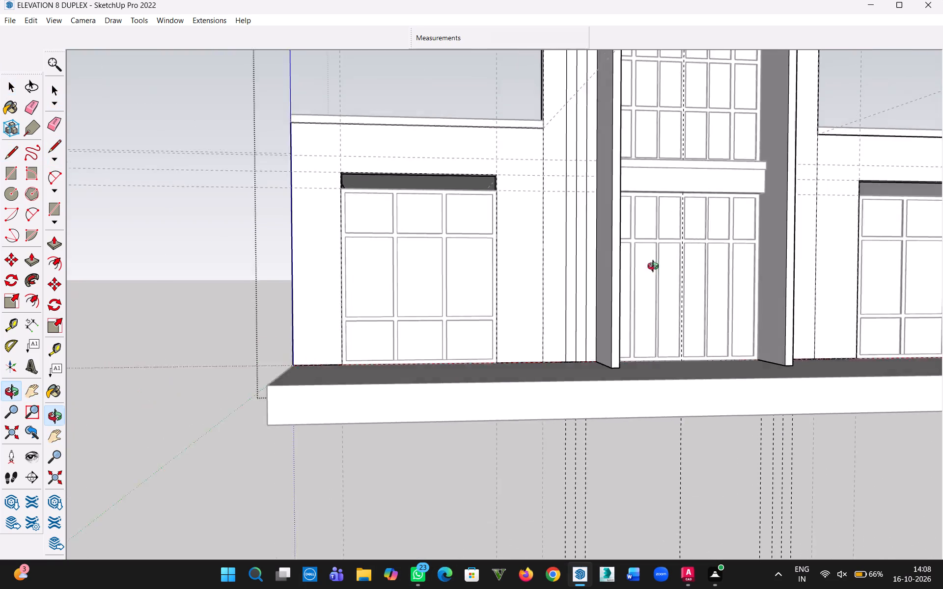
{"action": "middle_click_drag", "start_coordinate": [655, 268], "coordinate": [586, 452]}
{"action": "scroll", "coordinate": [620, 334], "scroll_direction": "down", "scroll_amount": 4}
{"action": "middle_click_drag", "start_coordinate": [616, 357], "coordinate": [630, 345]}
{"action": "key", "text": "h"}
{"action": "left_click_drag", "start_coordinate": [629, 345], "coordinate": [440, 439]}
{"action": "middle_click_drag", "start_coordinate": [430, 395], "coordinate": [508, 336]}
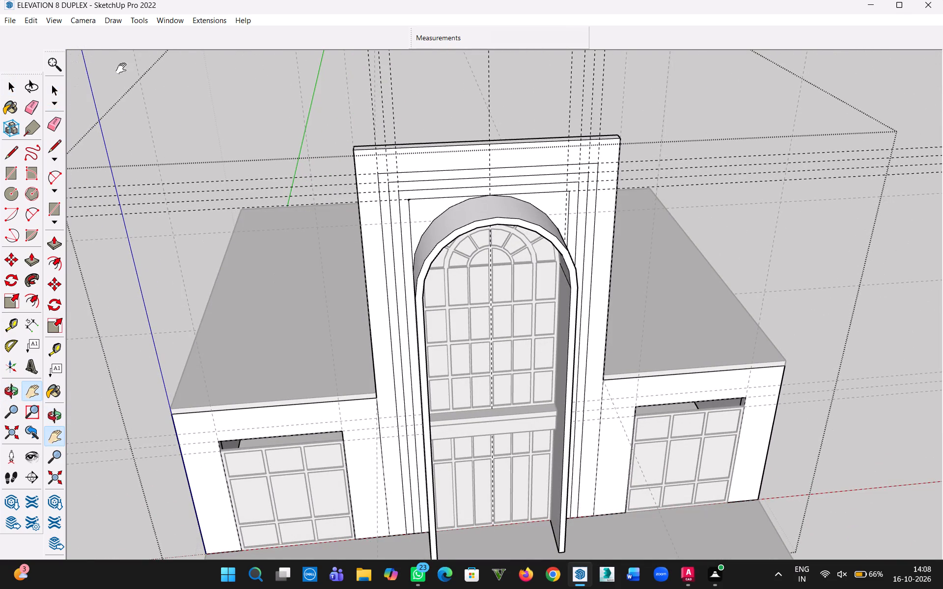
{"action": "scroll", "coordinate": [304, 116], "scroll_direction": "up", "scroll_amount": 5}
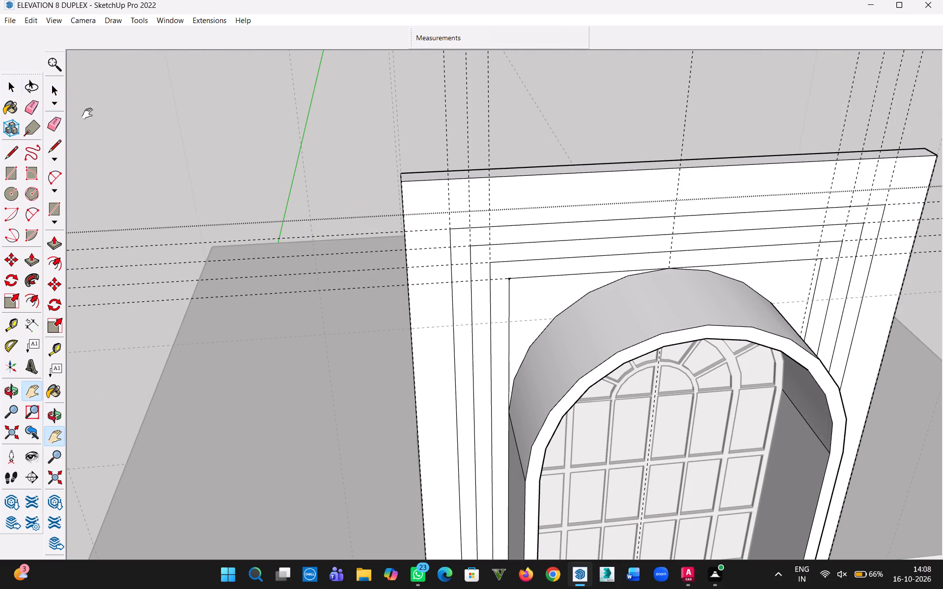
{"action": "scroll", "coordinate": [417, 147], "scroll_direction": "up", "scroll_amount": 3}
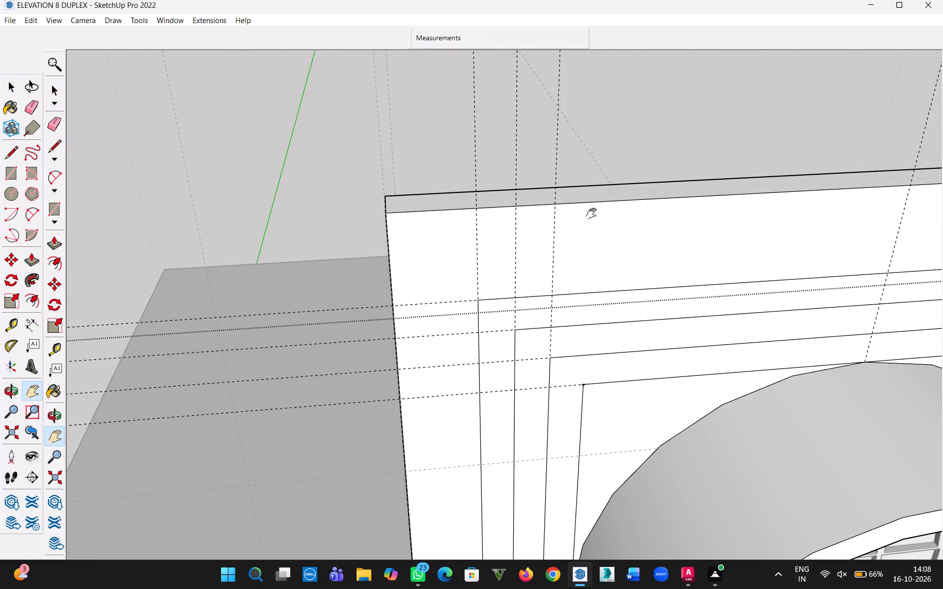
{"action": "middle_click_drag", "start_coordinate": [600, 276], "coordinate": [575, 239]}
{"action": "key", "text": "t"}
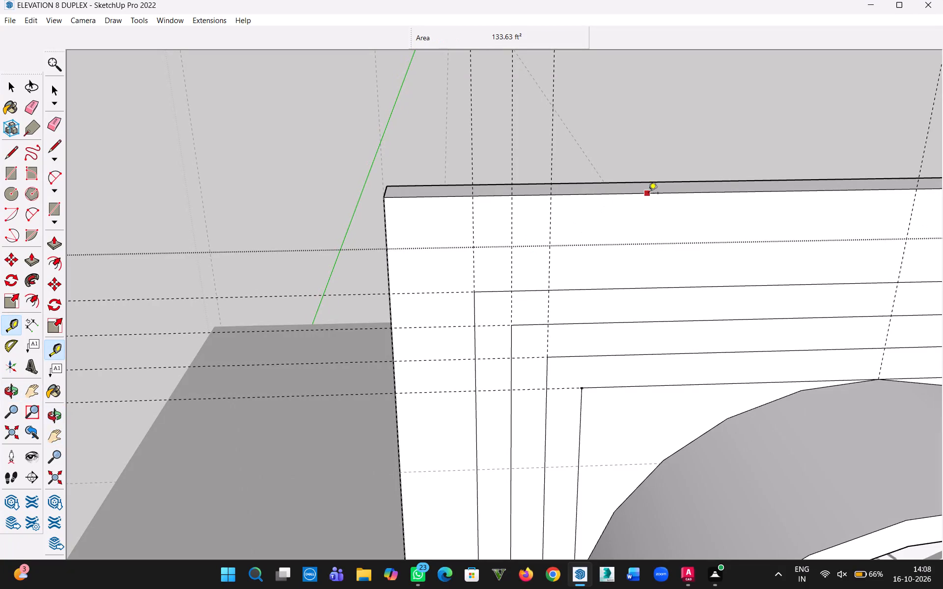
{"action": "left_click", "coordinate": [648, 193]}
{"action": "key", "text": "Escape"}
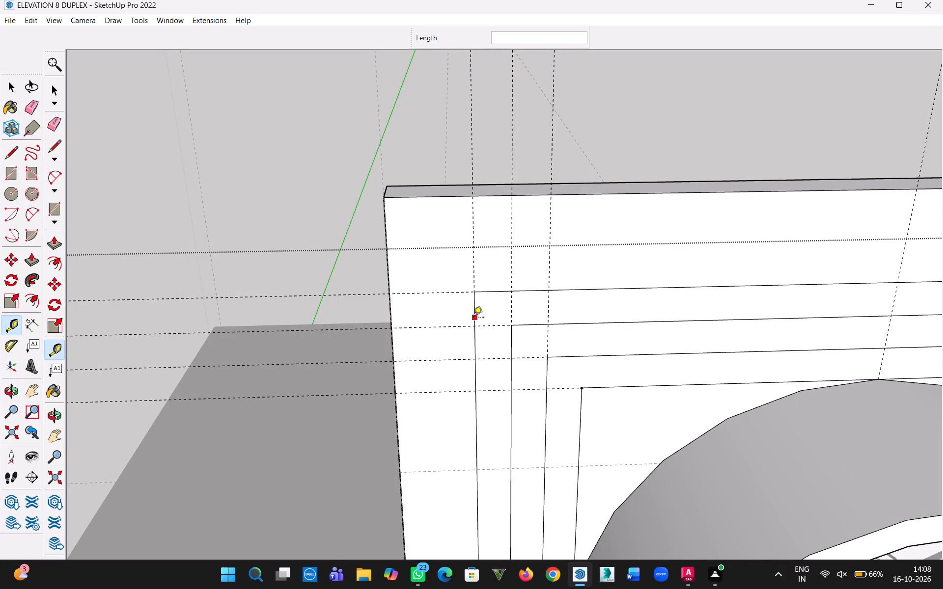
{"action": "left_click", "coordinate": [474, 317]}
{"action": "key", "text": "Escape"}
{"action": "scroll", "coordinate": [582, 264], "scroll_direction": "down", "scroll_amount": 4}
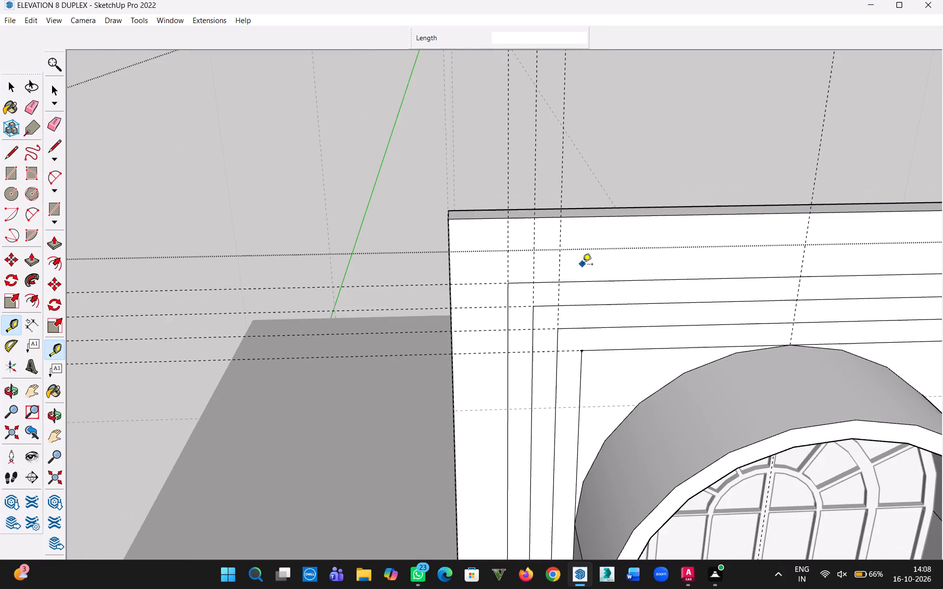
Push the tower's top face down 3".
{"action": "middle_click_drag", "start_coordinate": [651, 256], "coordinate": [562, 308]}
{"action": "key", "text": "p"}
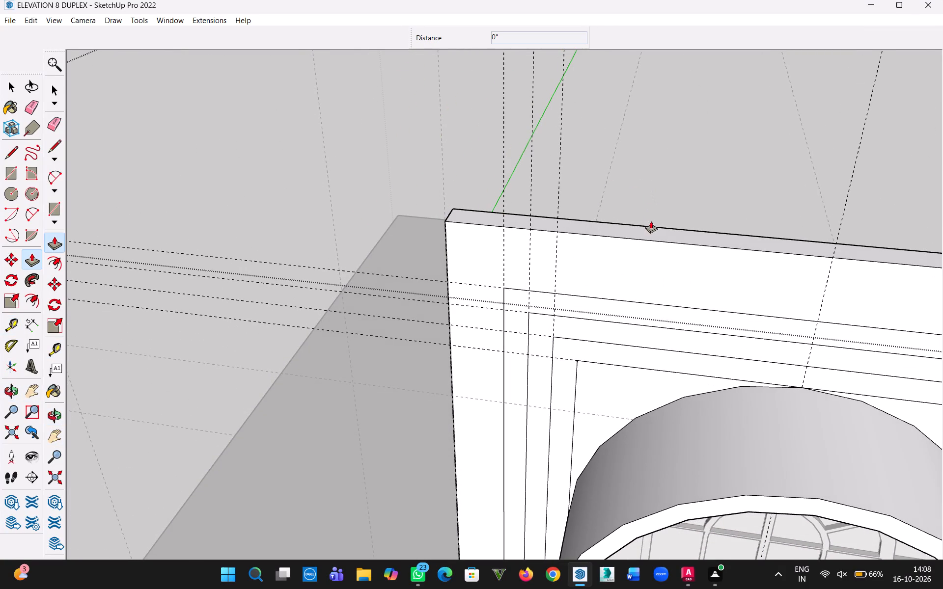
{"action": "left_click", "coordinate": [654, 227]}
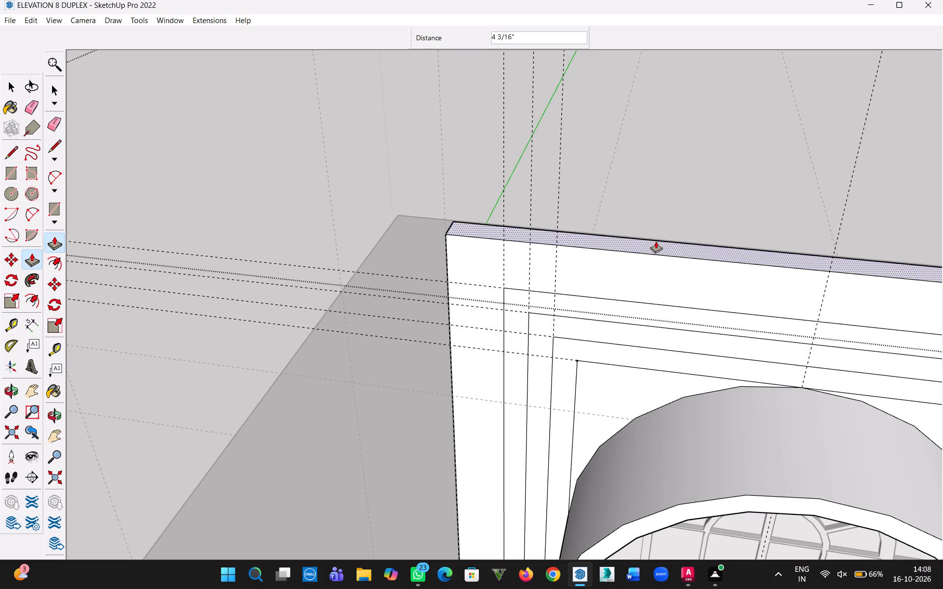
{"action": "type", "text": "3\""}
{"action": "key", "text": "Return"}
Measure the margins from the outermost border outline to the tower's top, left-hand and right-hand edges.
{"action": "middle_click_drag", "start_coordinate": [608, 309], "coordinate": [654, 207]}
{"action": "key", "text": "t"}
{"action": "left_click", "coordinate": [636, 283]}
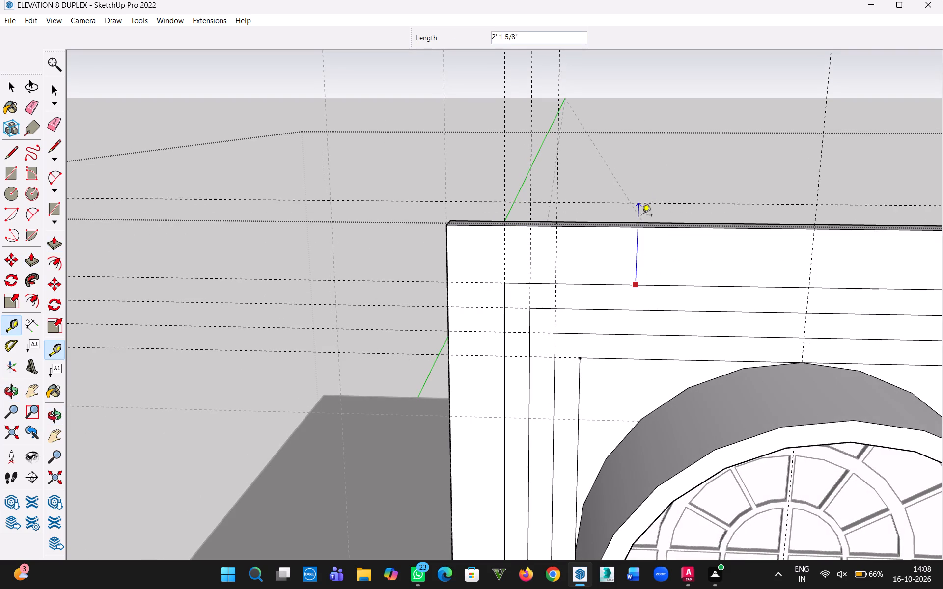
{"action": "key", "text": "Escape"}
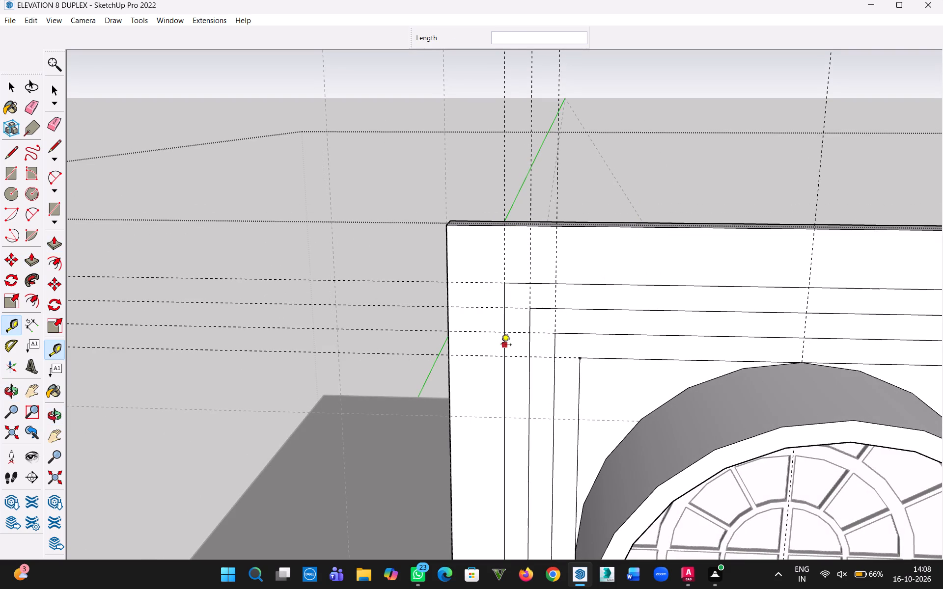
{"action": "left_click", "coordinate": [503, 346]}
{"action": "key", "text": "Escape"}
{"action": "scroll", "coordinate": [754, 381], "scroll_direction": "down", "scroll_amount": 3}
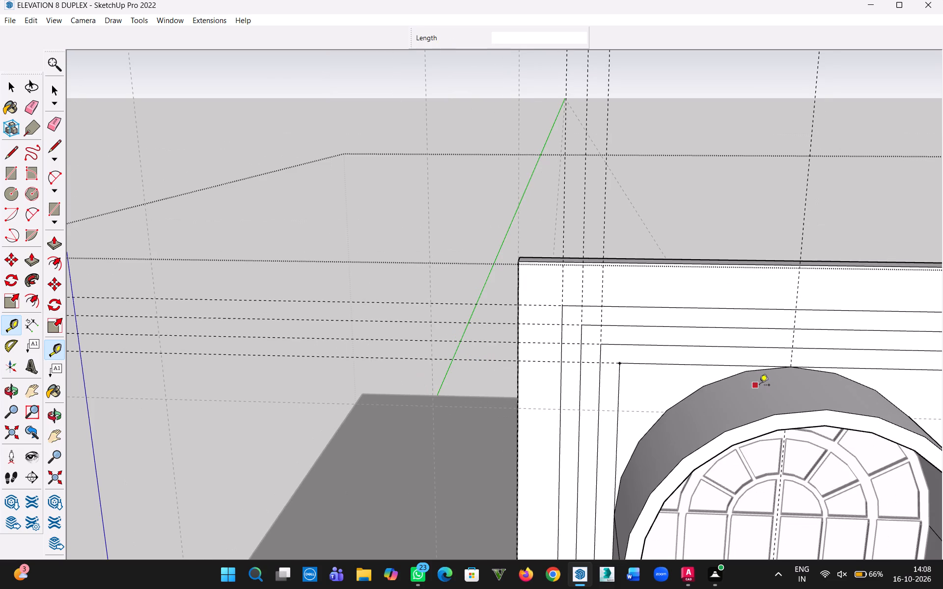
{"action": "key", "text": "j"}
{"action": "key", "text": "h"}
{"action": "left_click_drag", "start_coordinate": [768, 393], "coordinate": [287, 396]}
{"action": "key", "text": "Escape"}
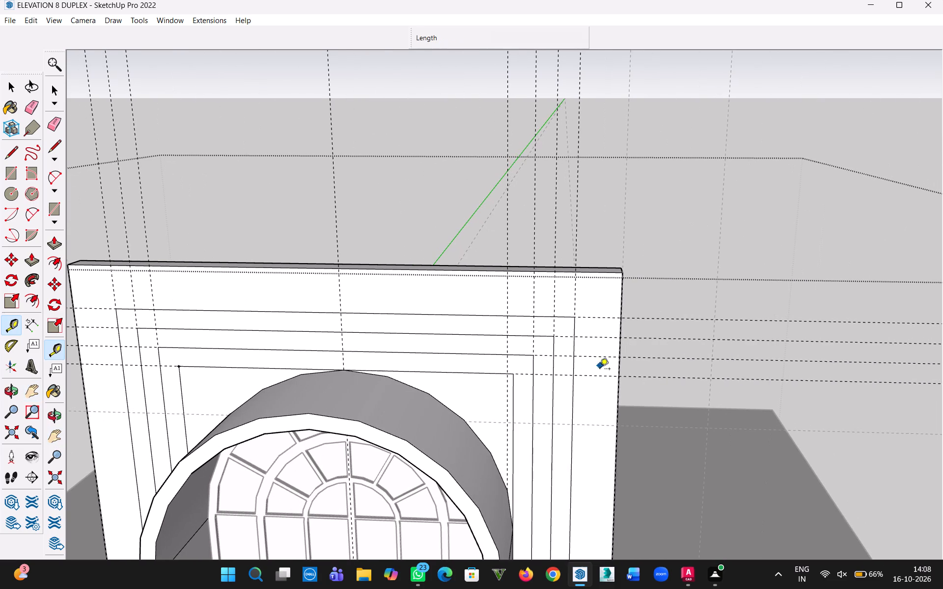
{"action": "left_click", "coordinate": [572, 398]}
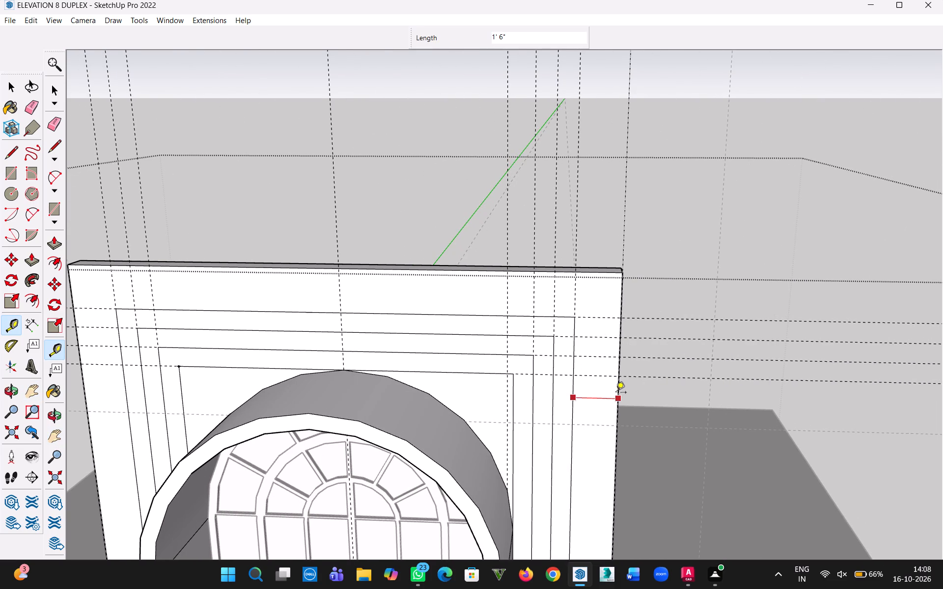
{"action": "key", "text": "Escape"}
{"action": "scroll", "coordinate": [549, 425], "scroll_direction": "down", "scroll_amount": 4}
{"action": "middle_click_drag", "start_coordinate": [496, 432], "coordinate": [538, 410]}
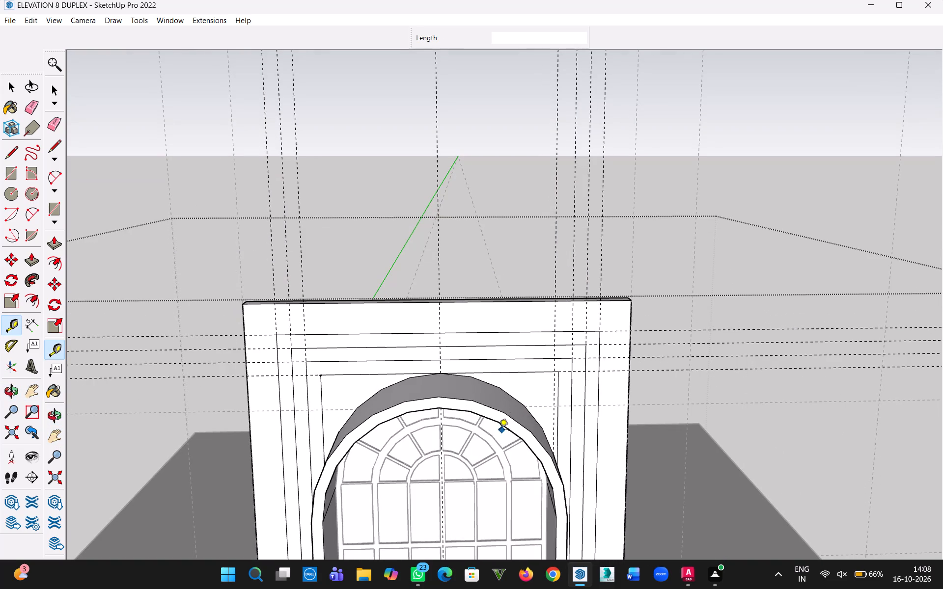
Delete all construction guides around the tower's border outlines.
{"action": "key", "text": "p"}
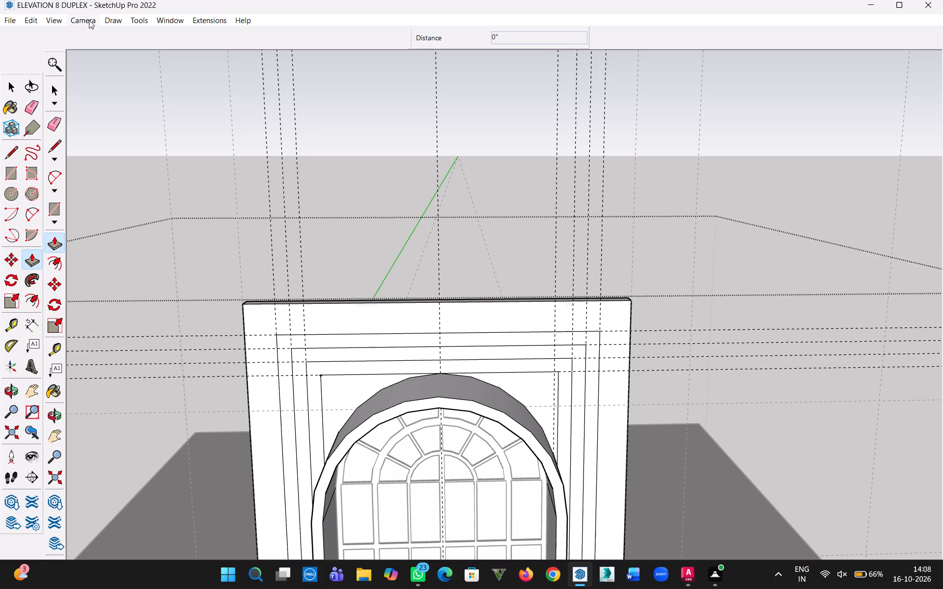
{"action": "left_click", "coordinate": [33, 19]}
{"action": "left_click", "coordinate": [78, 128]}
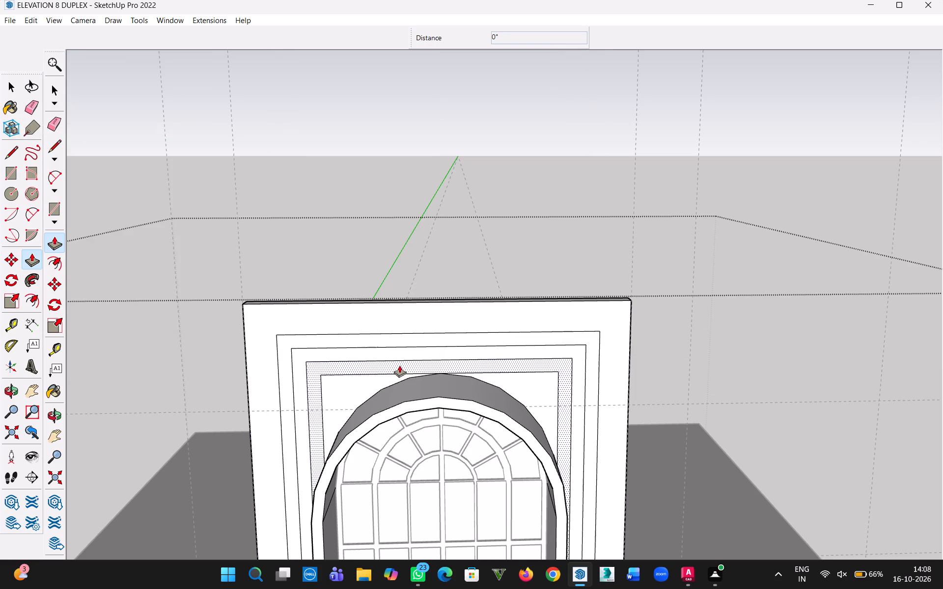
Push/Pull the tower's outermost border face forward 4'.
{"action": "scroll", "coordinate": [409, 368], "scroll_direction": "down", "scroll_amount": 4}
{"action": "key", "text": "h"}
{"action": "left_click_drag", "start_coordinate": [488, 422], "coordinate": [546, 198]}
{"action": "middle_click_drag", "start_coordinate": [552, 233], "coordinate": [611, 375]}
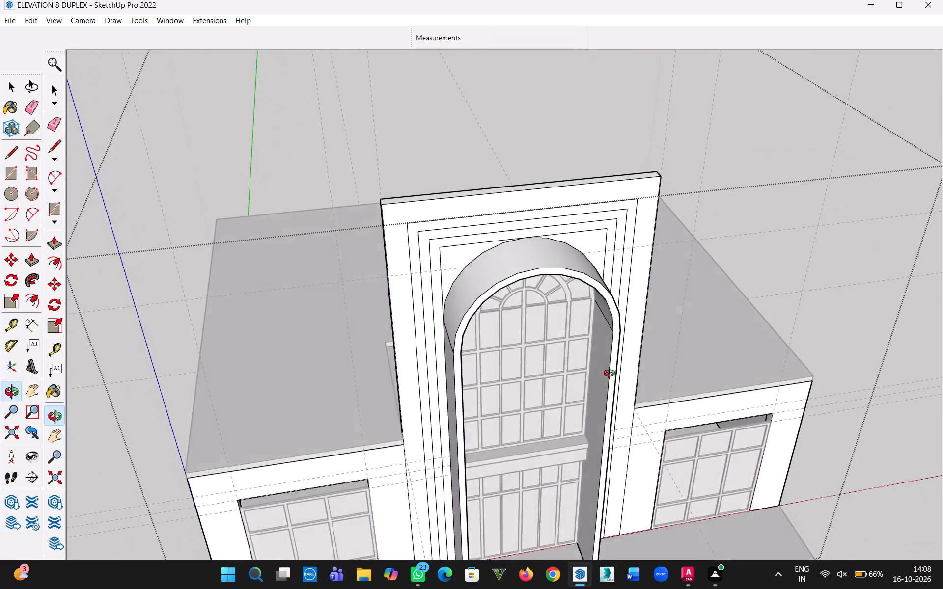
{"action": "middle_click_drag", "start_coordinate": [611, 375], "coordinate": [641, 402]}
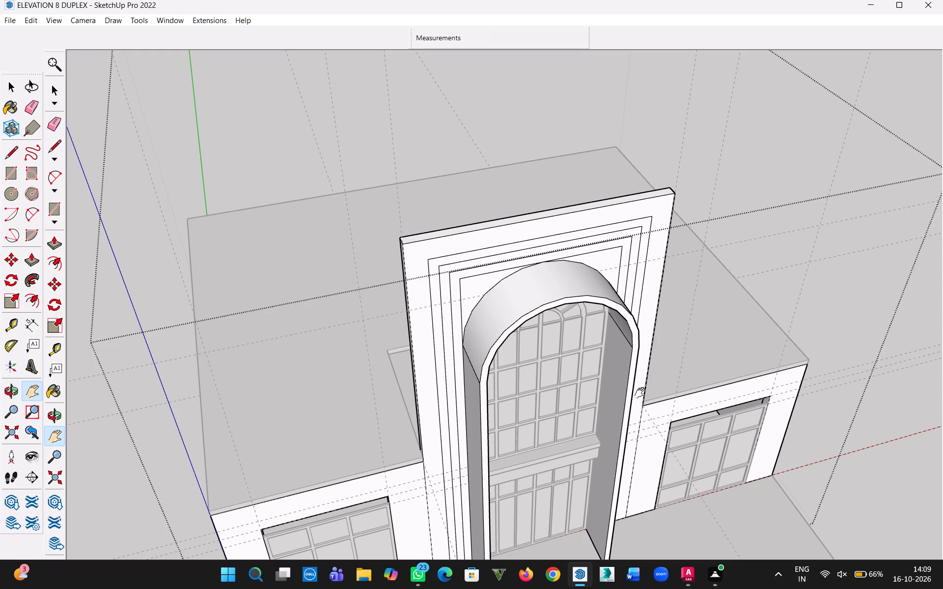
{"action": "middle_click_drag", "start_coordinate": [603, 383], "coordinate": [584, 234]}
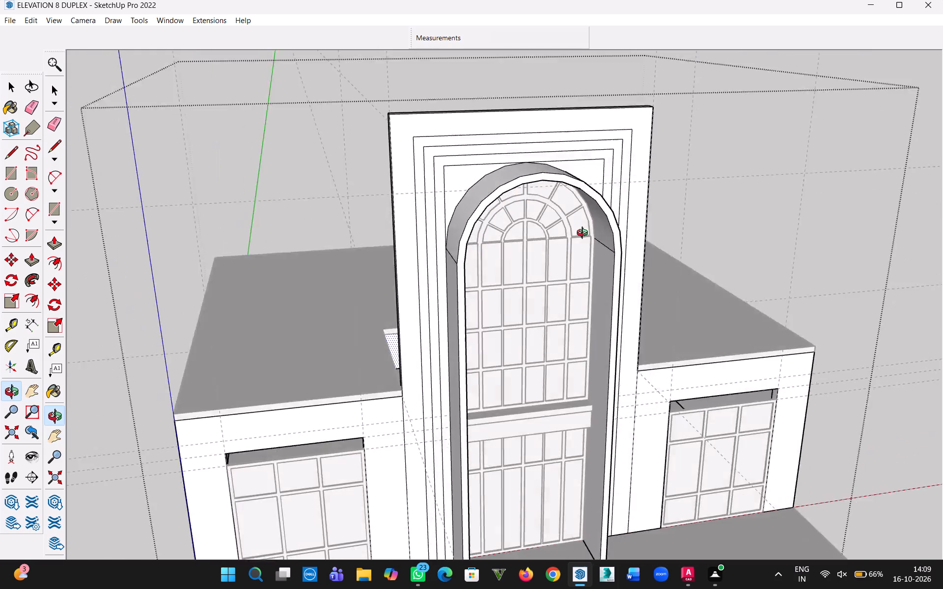
{"action": "middle_click_drag", "start_coordinate": [584, 234], "coordinate": [647, 205]}
{"action": "key", "text": "p"}
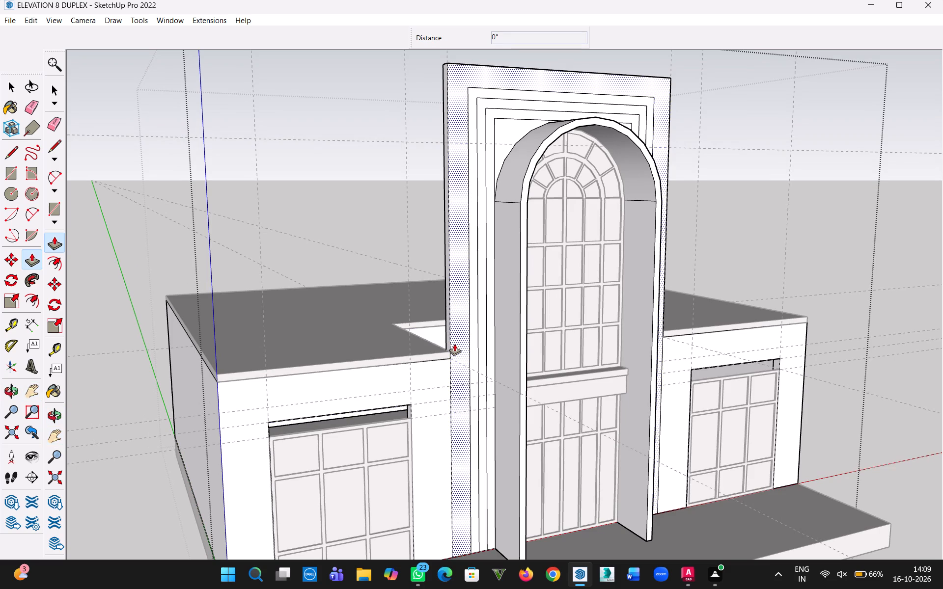
{"action": "left_click", "coordinate": [457, 345]}
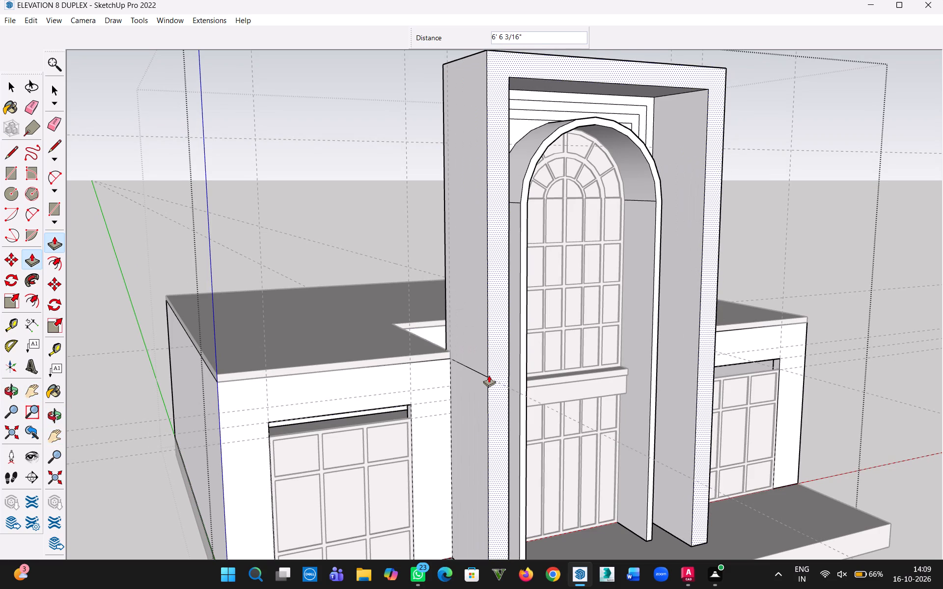
{"action": "type", "text": "4'"}
{"action": "key", "text": "Return"}
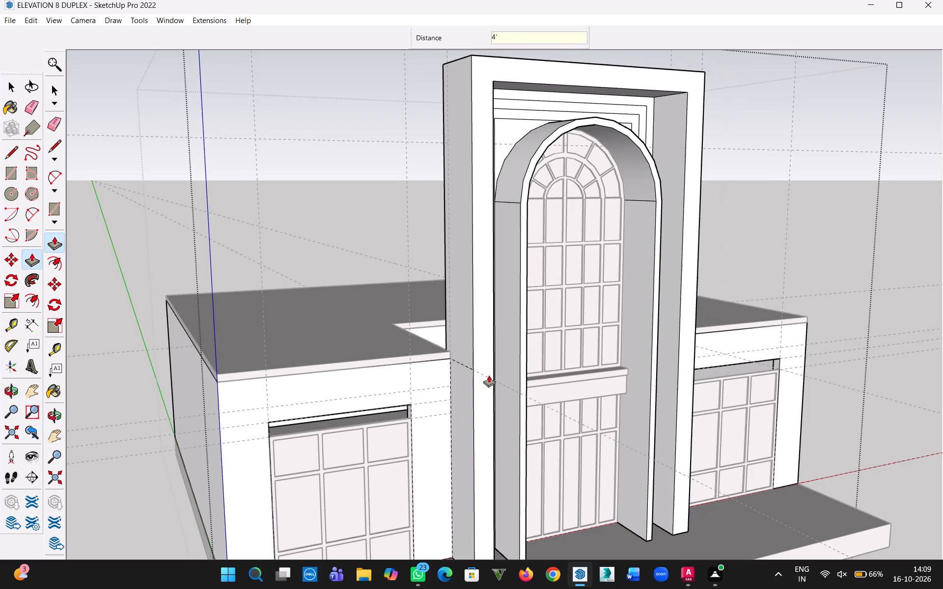
Undo the last extrusion of the tower's outermost border face and Push/Pull the same face forward 4' again.
{"action": "key", "text": "ctrl+z"}
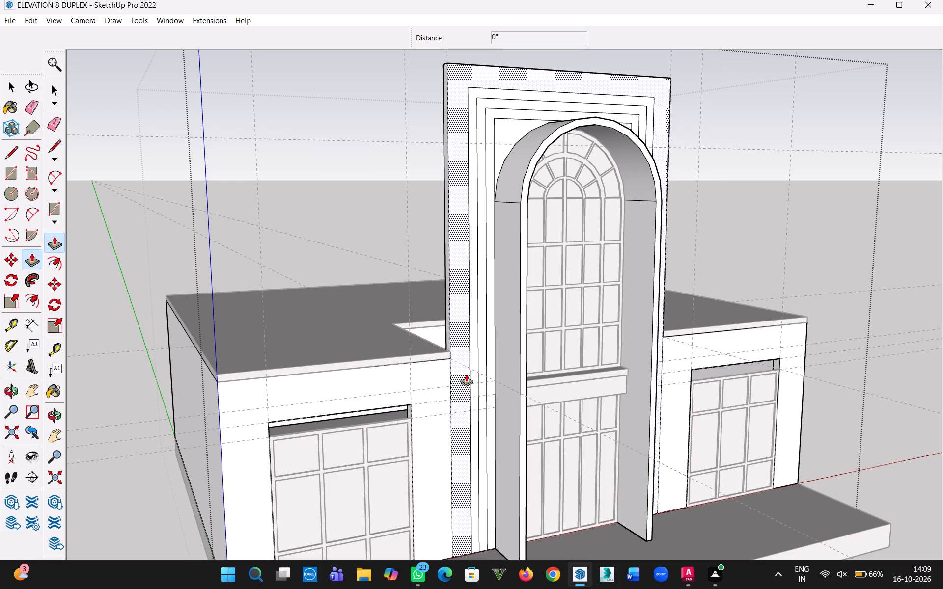
{"action": "left_click", "coordinate": [463, 376]}
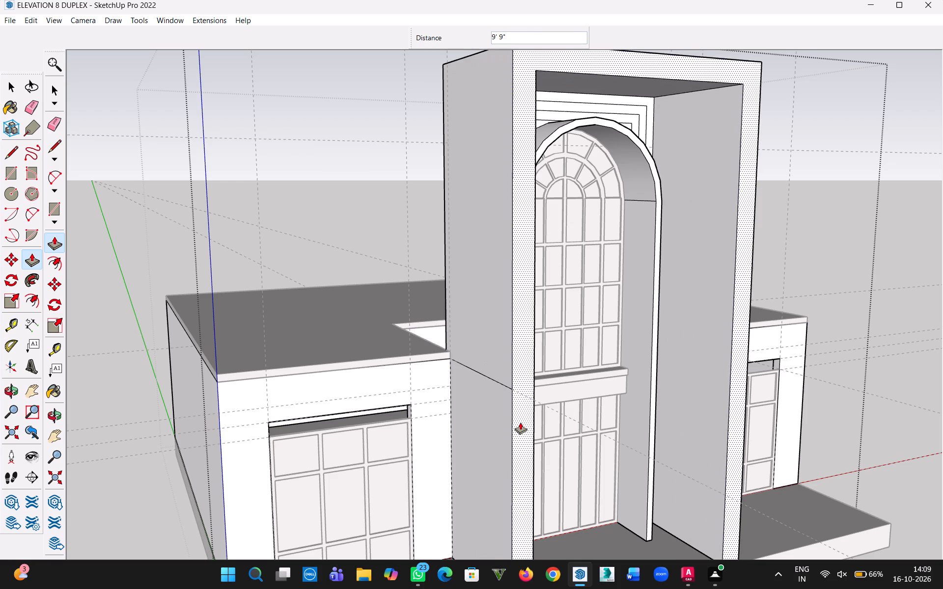
{"action": "type", "text": "4'"}
{"action": "key", "text": "Return"}
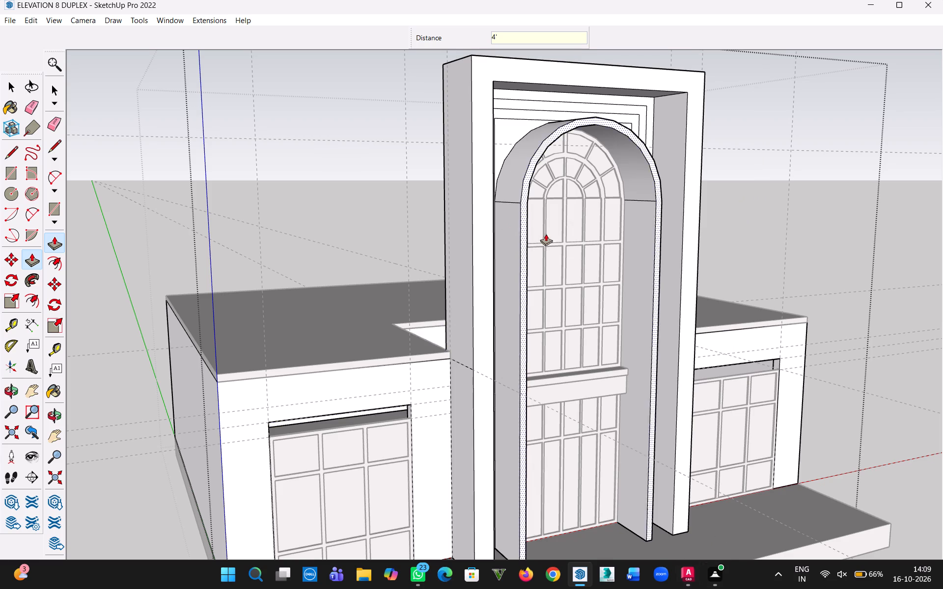
Push/Pull the three inner border faces around the arch forward 4', flush with the tower's outermost border face.
{"action": "middle_click_drag", "start_coordinate": [650, 346], "coordinate": [500, 331]}
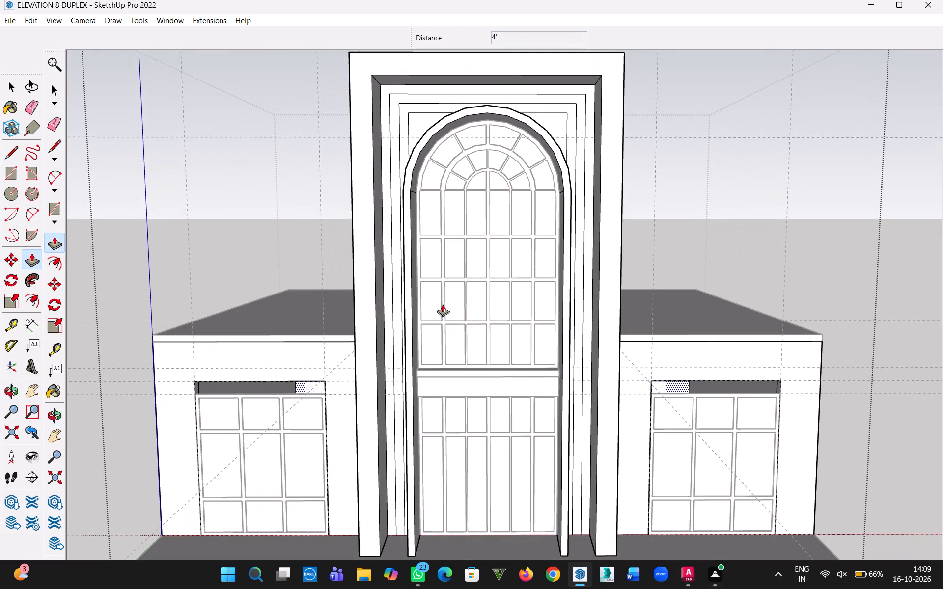
{"action": "scroll", "coordinate": [362, 253], "scroll_direction": "up", "scroll_amount": 7}
{"action": "left_click", "coordinate": [380, 321]}
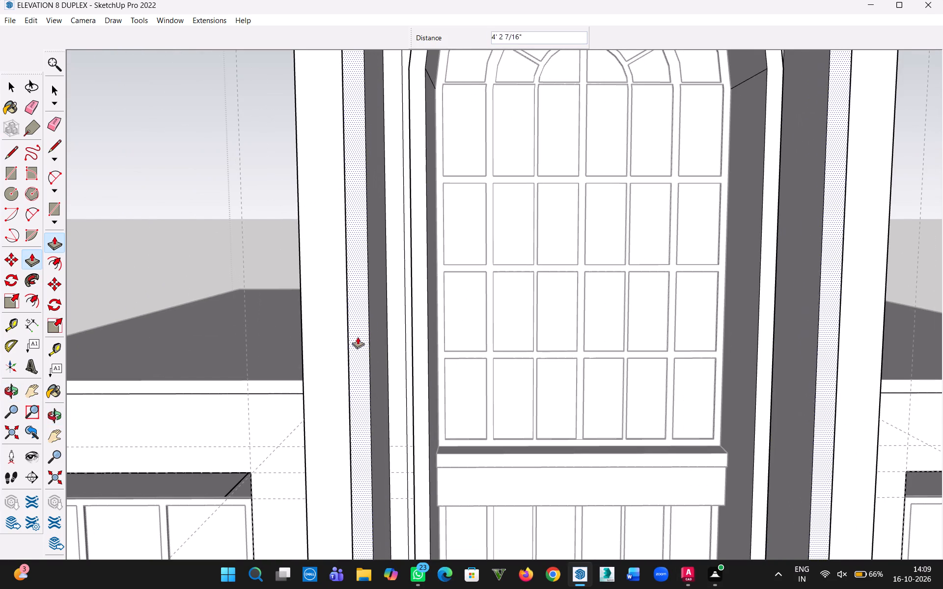
{"action": "left_click", "coordinate": [329, 309]}
{"action": "left_click", "coordinate": [393, 304]}
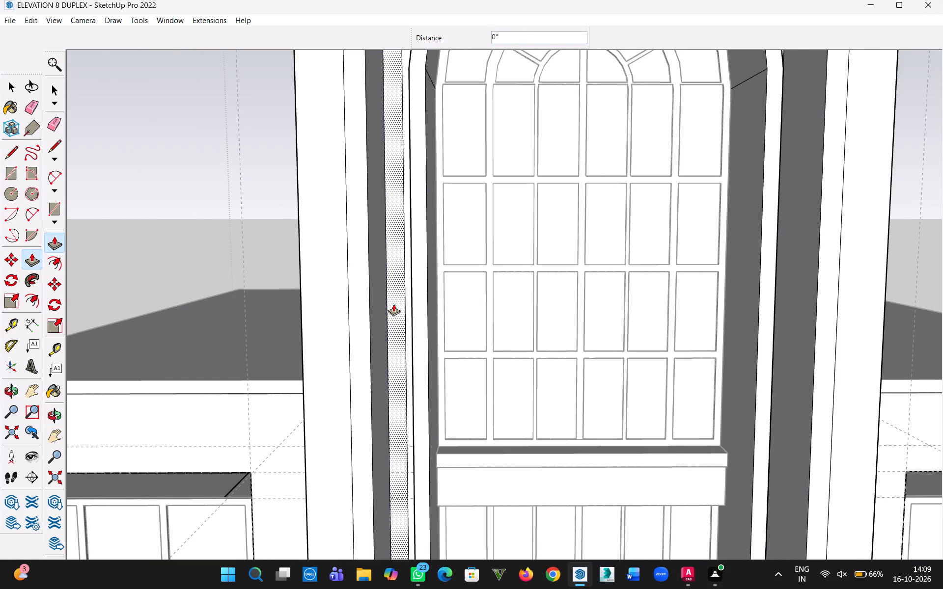
{"action": "left_click", "coordinate": [362, 301]}
{"action": "middle_click_drag", "start_coordinate": [405, 336], "coordinate": [452, 362]}
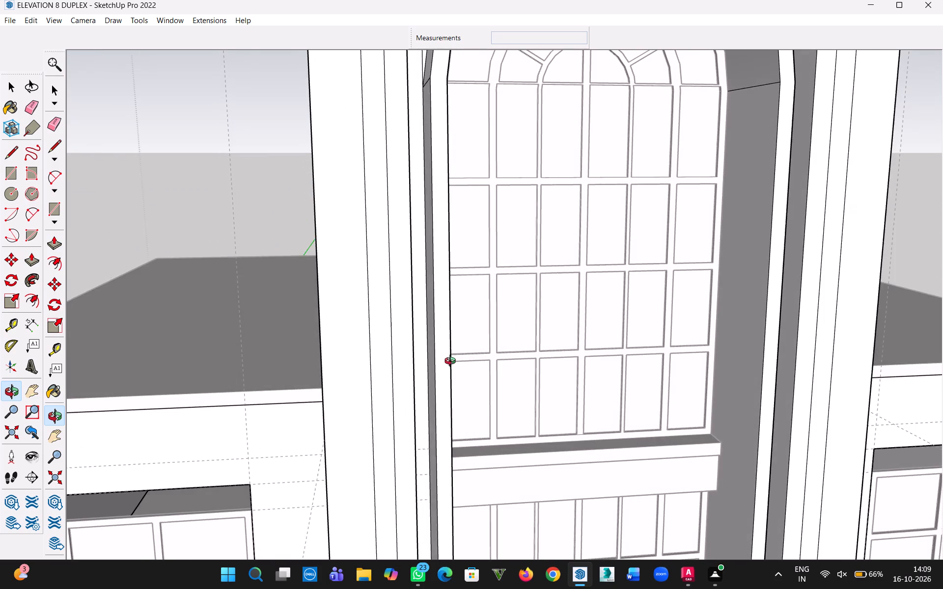
{"action": "middle_click_drag", "start_coordinate": [452, 362], "coordinate": [448, 360]}
{"action": "left_click", "coordinate": [415, 298]}
{"action": "left_click", "coordinate": [402, 304]}
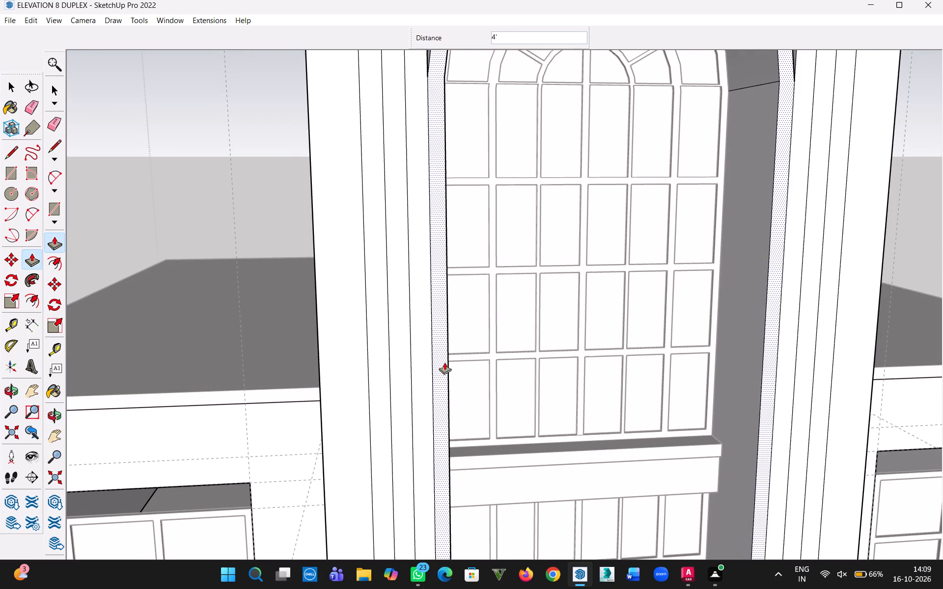
Push the second border face from outside back 6", and the third border face back 6" twice.
{"action": "middle_click_drag", "start_coordinate": [444, 362], "coordinate": [438, 390]}
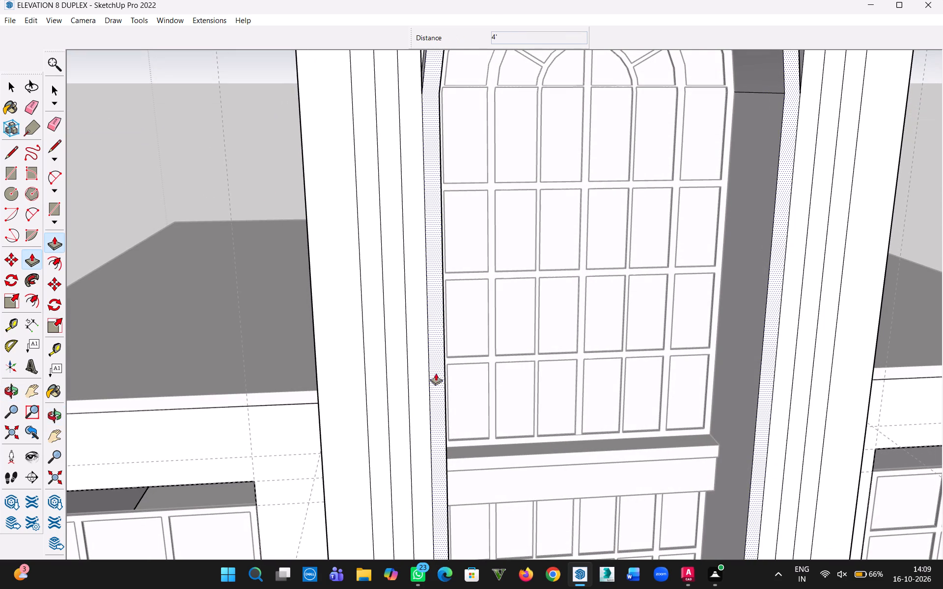
{"action": "left_click", "coordinate": [370, 321]}
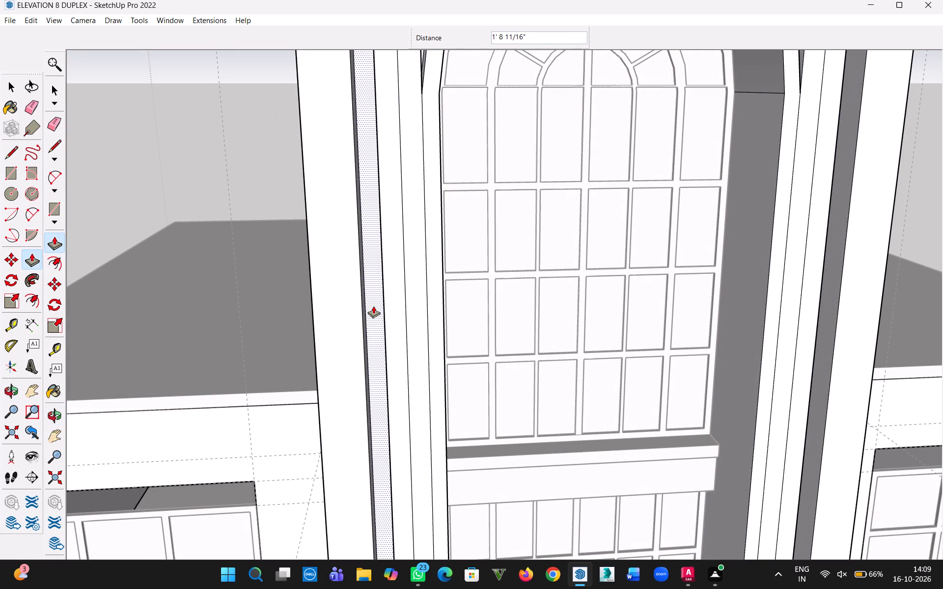
{"action": "type", "text": "6\""}
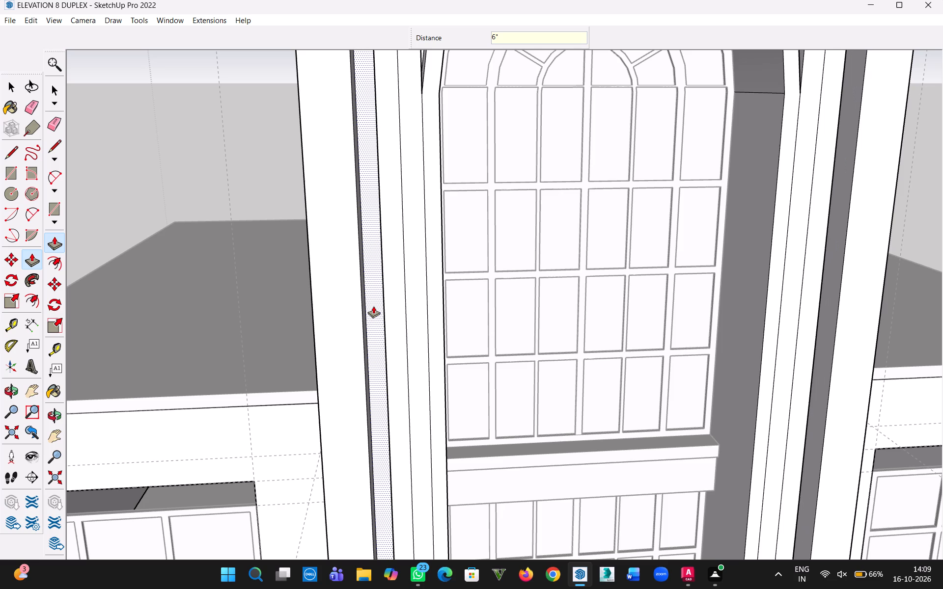
{"action": "key", "text": "Return"}
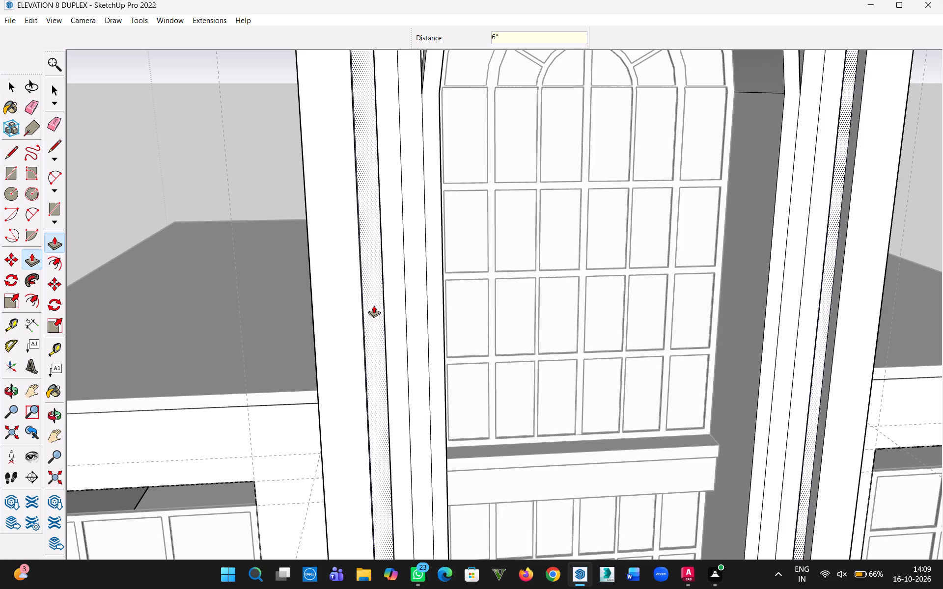
{"action": "double_click", "coordinate": [395, 298]}
{"action": "double_click", "coordinate": [395, 298]}
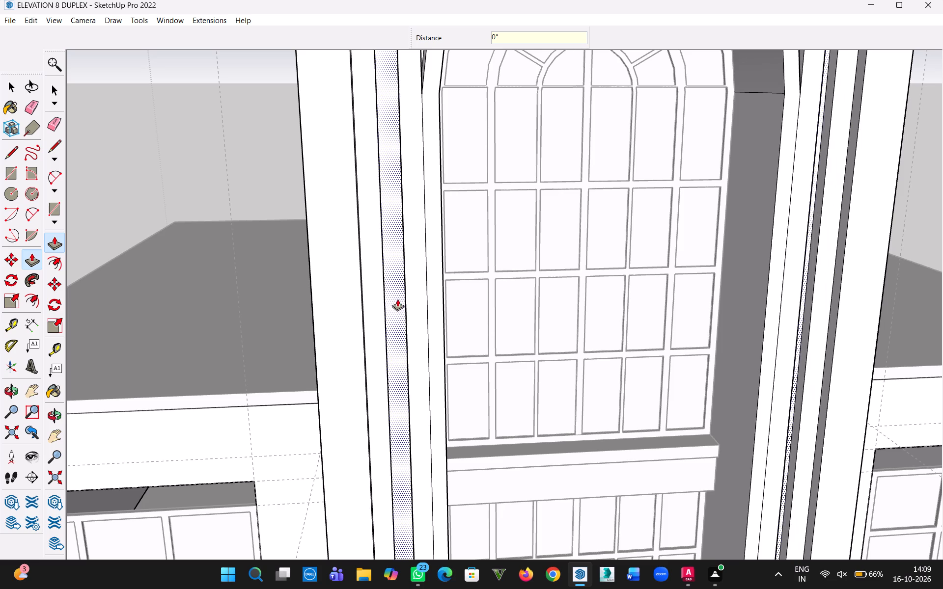
Push the innermost border face next to the arch back 6" three times to form the deepest step.
{"action": "middle_click_drag", "start_coordinate": [403, 322], "coordinate": [286, 380]}
{"action": "middle_click_drag", "start_coordinate": [316, 355], "coordinate": [440, 349]}
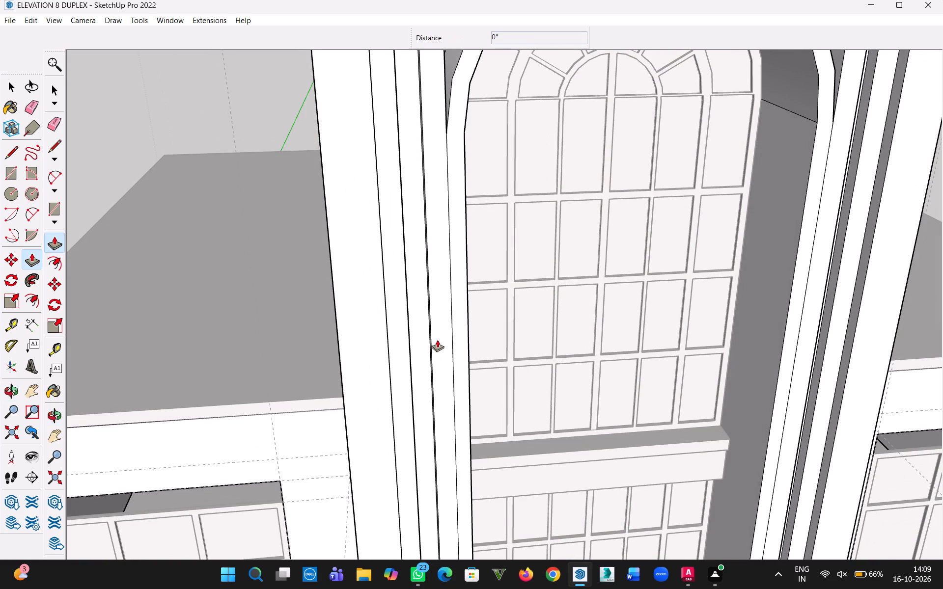
{"action": "double_click", "coordinate": [437, 340]}
{"action": "double_click", "coordinate": [438, 327]}
{"action": "middle_click_drag", "start_coordinate": [443, 383], "coordinate": [441, 385]}
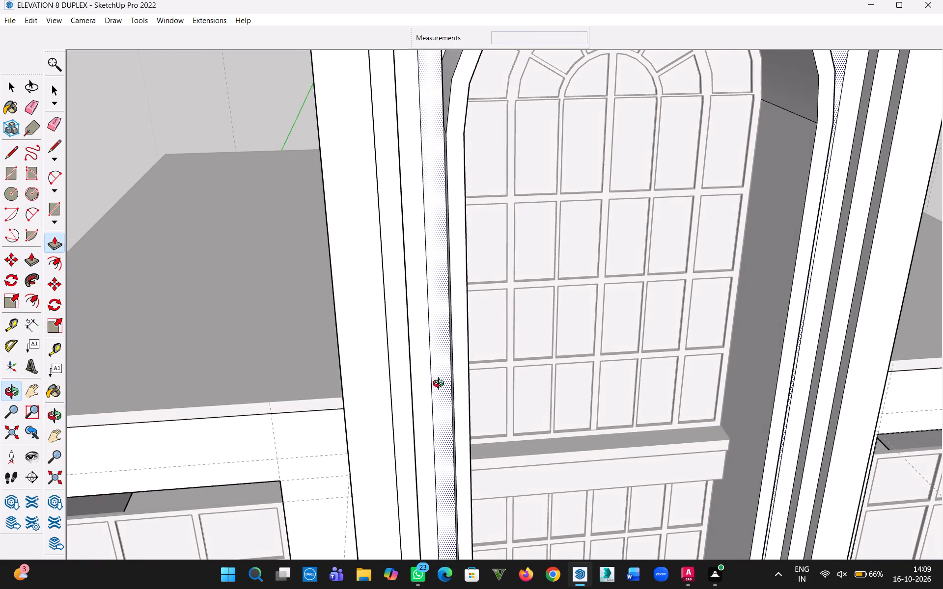
{"action": "middle_click_drag", "start_coordinate": [441, 385], "coordinate": [417, 363]}
{"action": "scroll", "coordinate": [340, 400], "scroll_direction": "up", "scroll_amount": 1}
{"action": "scroll", "coordinate": [443, 348], "scroll_direction": "up", "scroll_amount": 4}
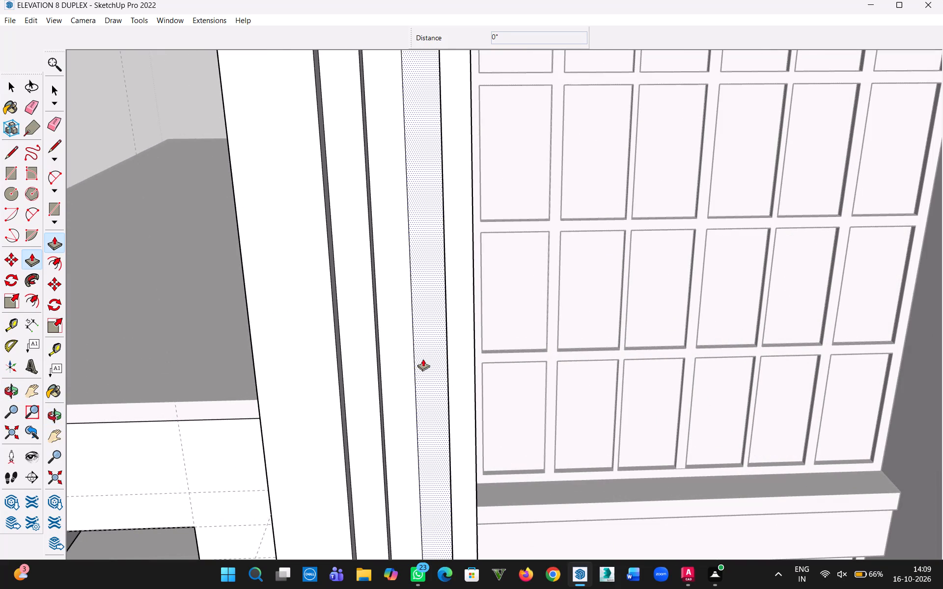
{"action": "double_click", "coordinate": [423, 359]}
Examine the stepped frame around the tower's arch from above, the front and the side, down to its base.
{"action": "middle_click_drag", "start_coordinate": [440, 406], "coordinate": [382, 467]}
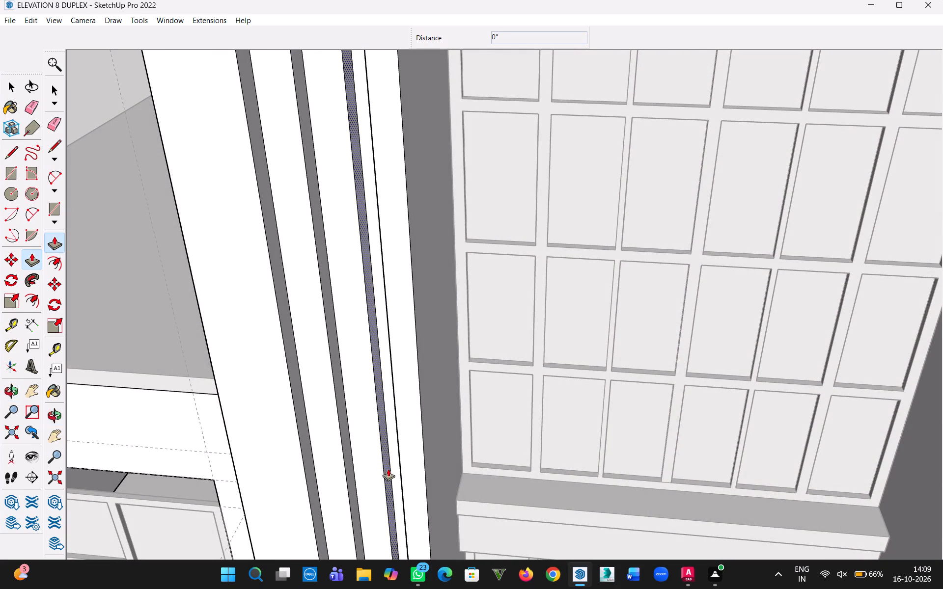
{"action": "scroll", "coordinate": [472, 413], "scroll_direction": "down", "scroll_amount": 10}
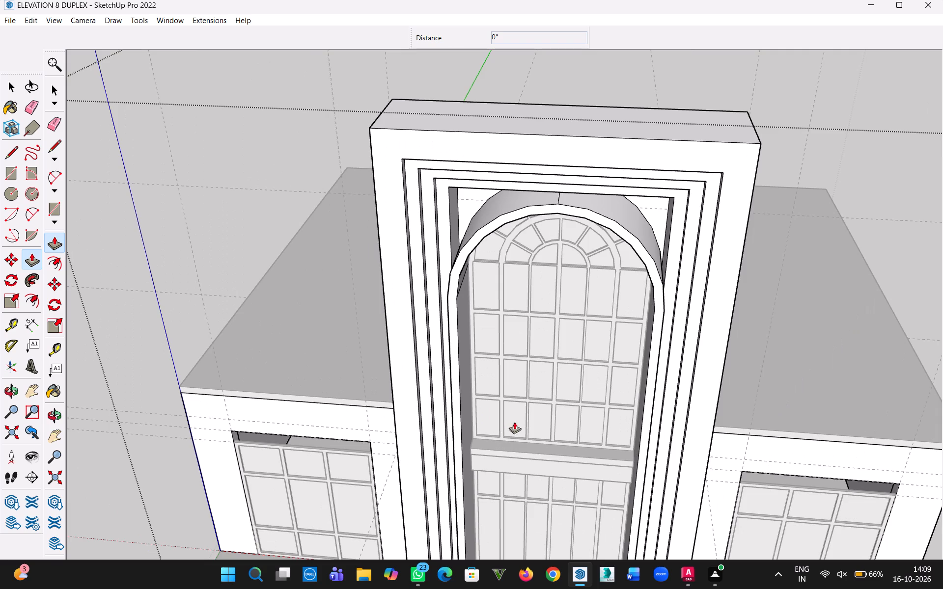
{"action": "middle_click_drag", "start_coordinate": [515, 421], "coordinate": [486, 244]}
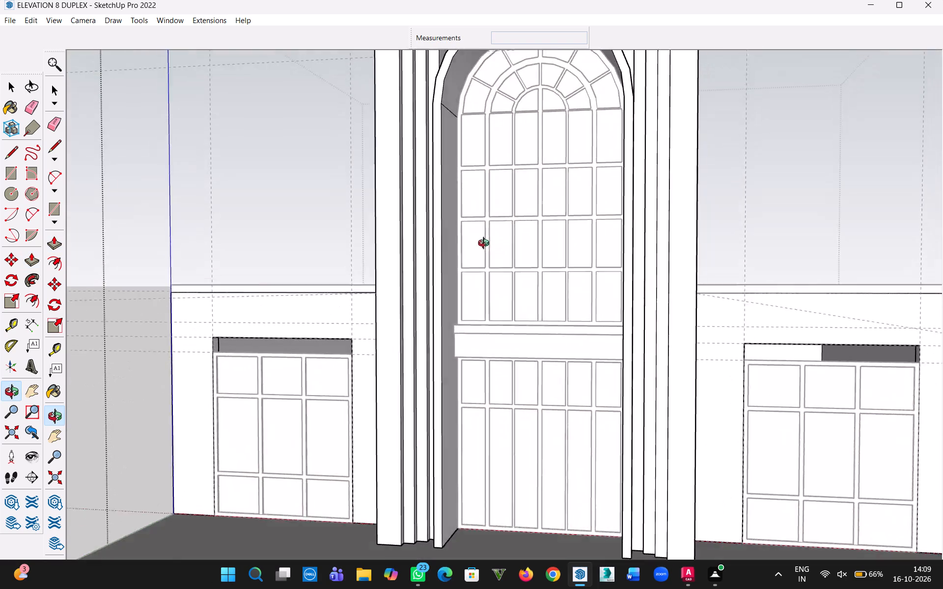
{"action": "middle_click_drag", "start_coordinate": [486, 244], "coordinate": [522, 388]}
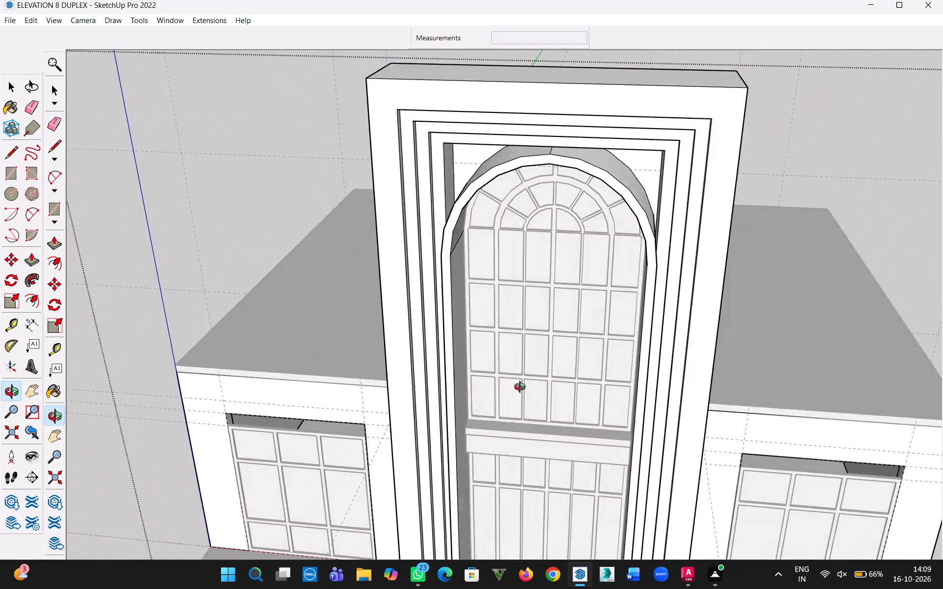
{"action": "middle_click_drag", "start_coordinate": [522, 388], "coordinate": [633, 384]}
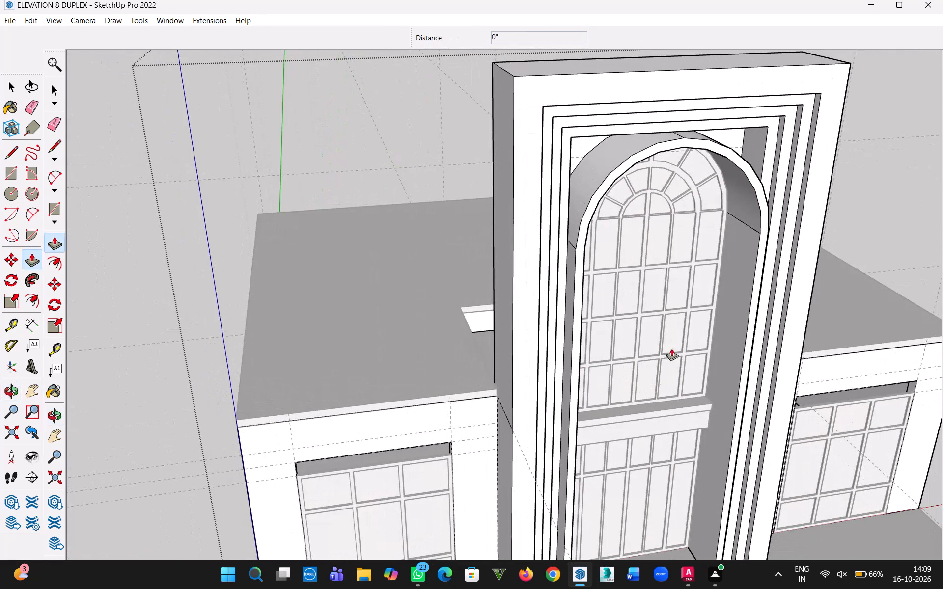
{"action": "scroll", "coordinate": [668, 419], "scroll_direction": "down", "scroll_amount": 2}
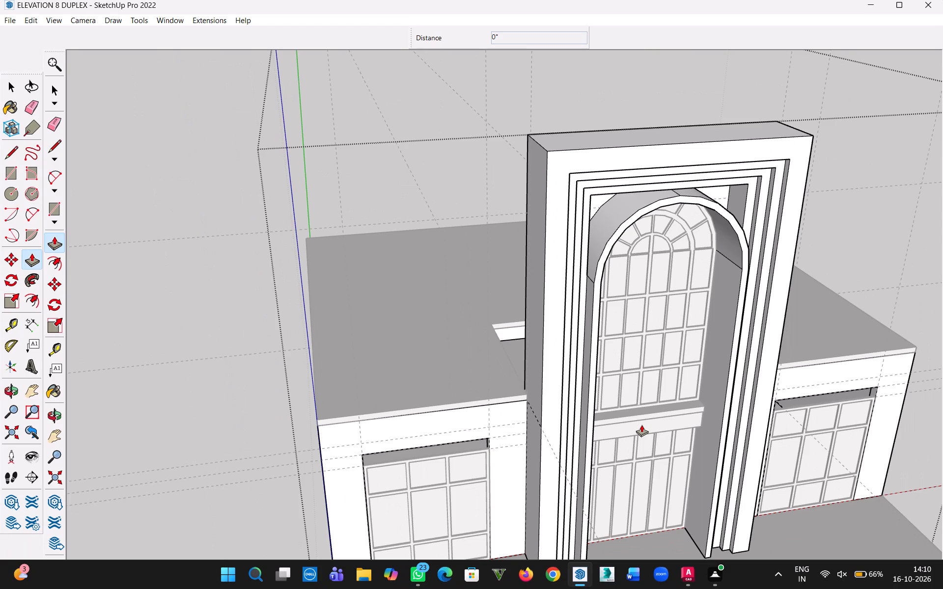
{"action": "key", "text": "h"}
{"action": "left_click_drag", "start_coordinate": [664, 471], "coordinate": [605, 396]}
{"action": "middle_click_drag", "start_coordinate": [618, 465], "coordinate": [583, 433]}
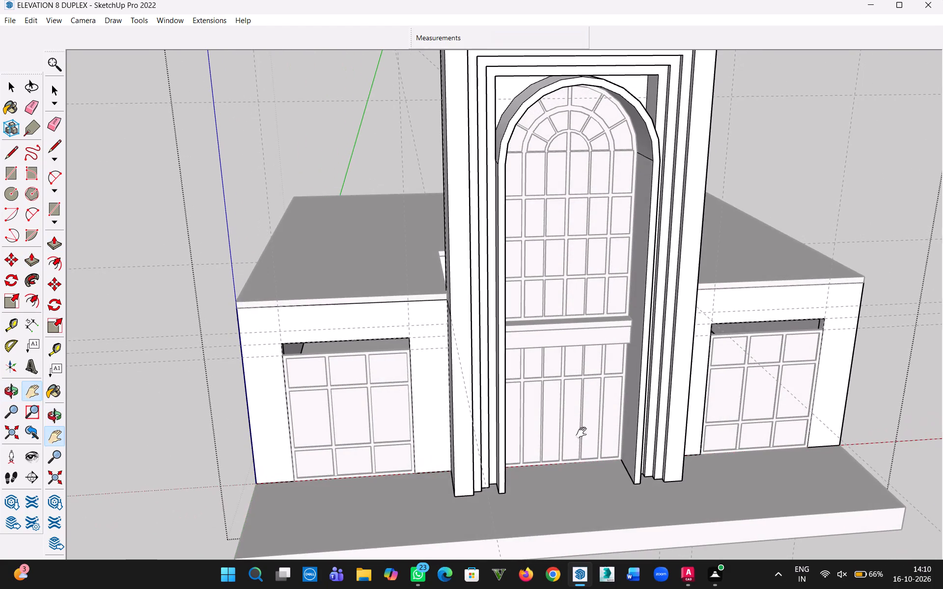
{"action": "scroll", "coordinate": [532, 451], "scroll_direction": "up", "scroll_amount": 5}
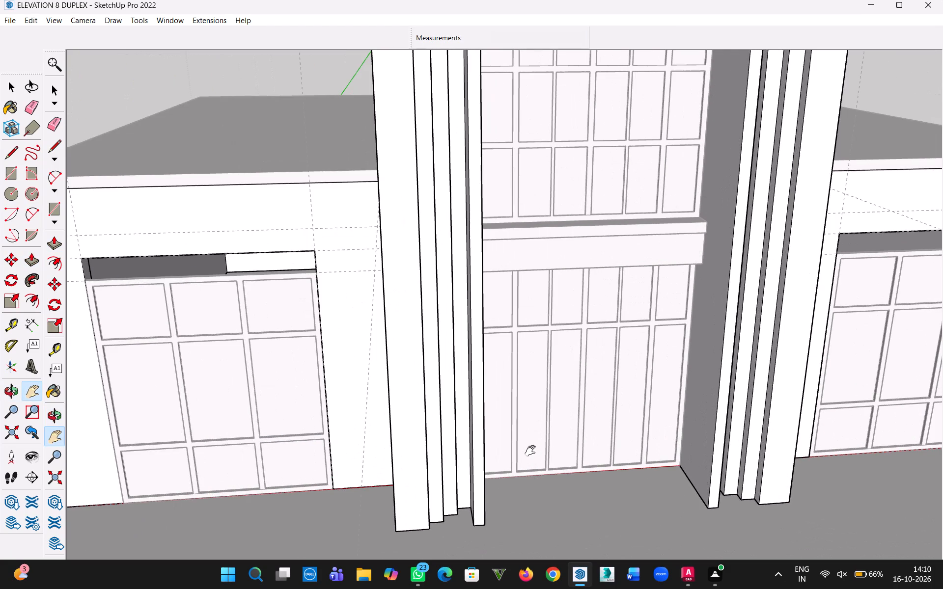
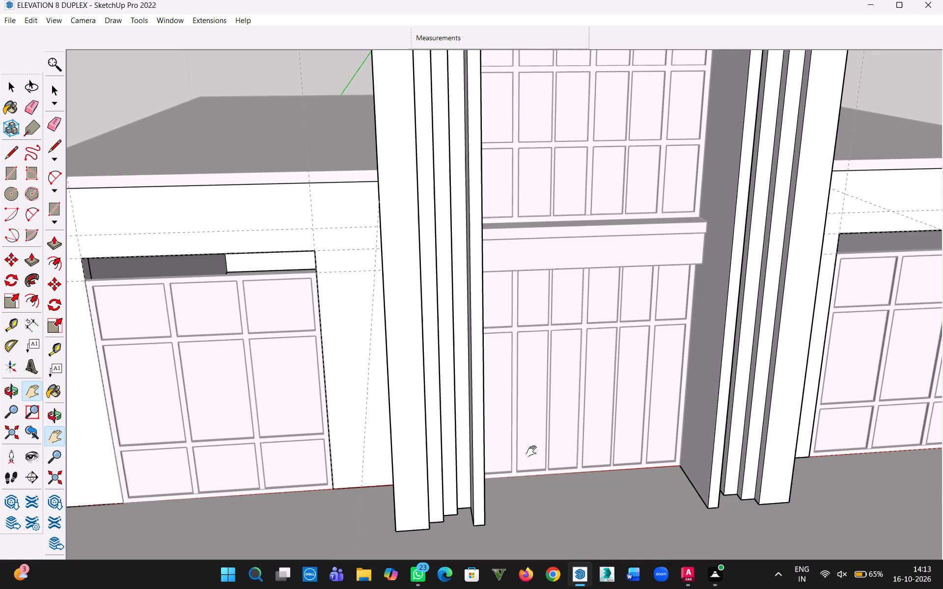
Push the front face of the arch surround back 6", flush with the second border face from outside.
{"action": "right_click", "coordinate": [533, 452]}
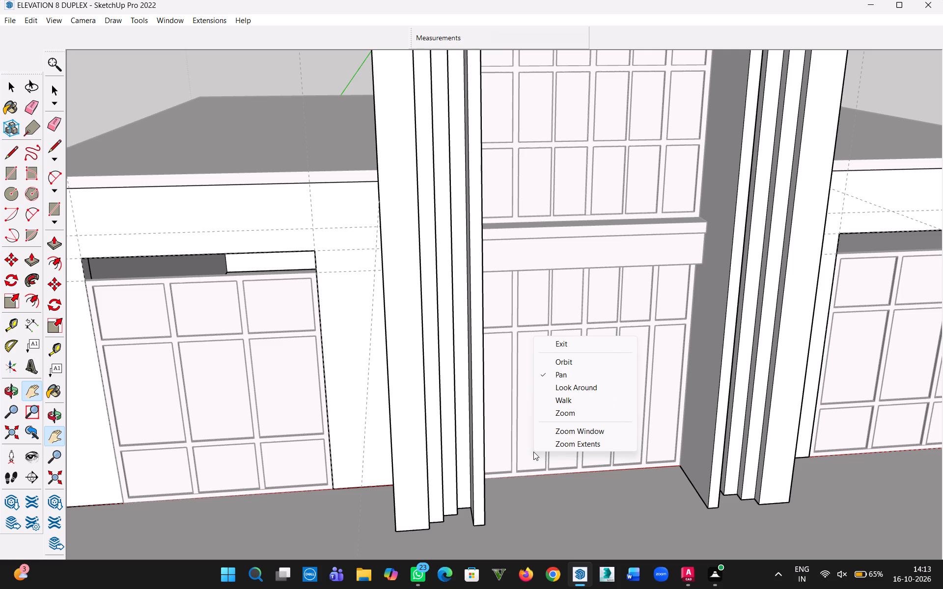
{"action": "middle_click_drag", "start_coordinate": [367, 291], "coordinate": [662, 350]}
{"action": "left_click", "coordinate": [364, 301]}
{"action": "middle_click_drag", "start_coordinate": [419, 325], "coordinate": [395, 386]}
{"action": "scroll", "coordinate": [471, 397], "scroll_direction": "up", "scroll_amount": 8}
{"action": "key", "text": "p"}
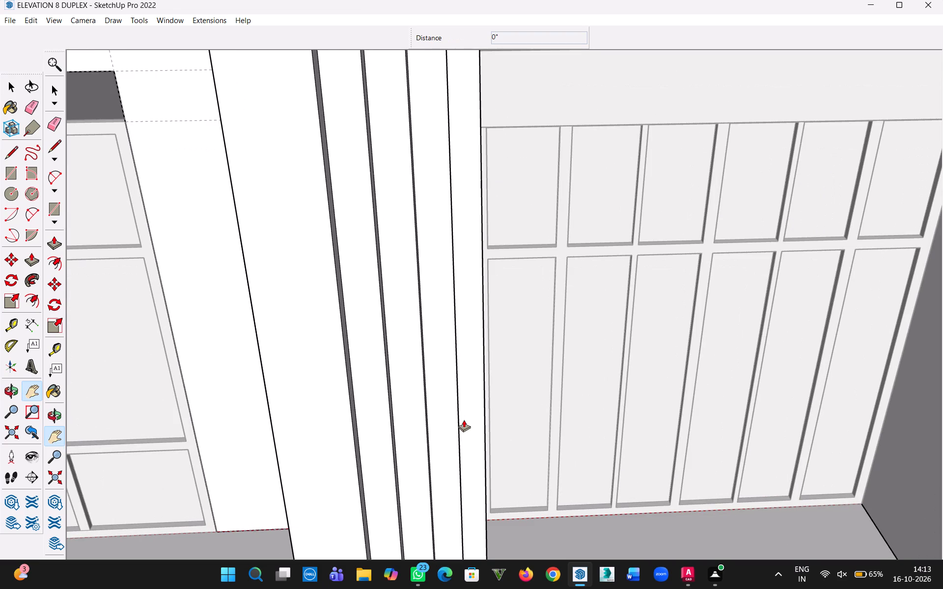
{"action": "middle_click_drag", "start_coordinate": [542, 376], "coordinate": [542, 377]}
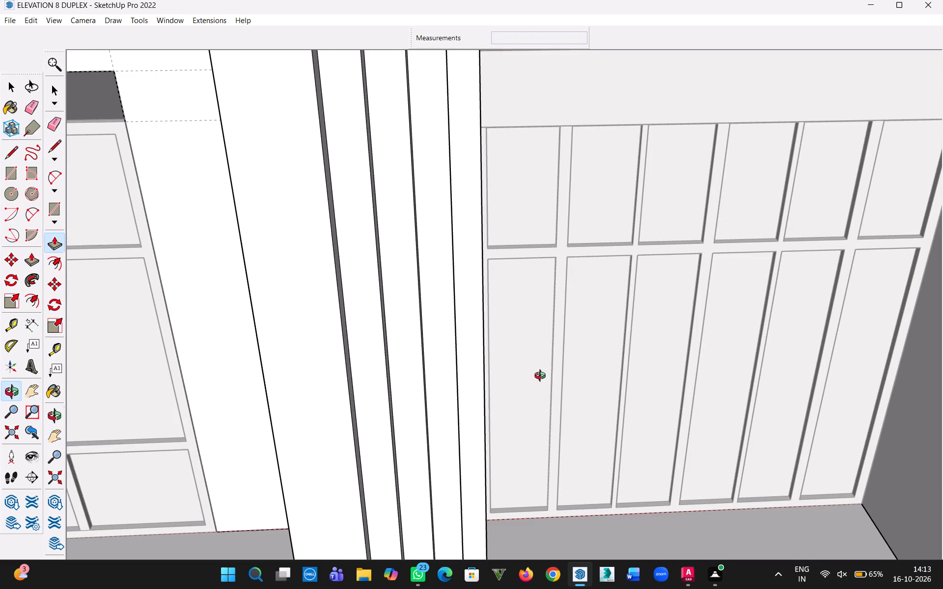
{"action": "middle_click_drag", "start_coordinate": [542, 377], "coordinate": [393, 270]}
{"action": "scroll", "coordinate": [400, 474], "scroll_direction": "down", "scroll_amount": 6}
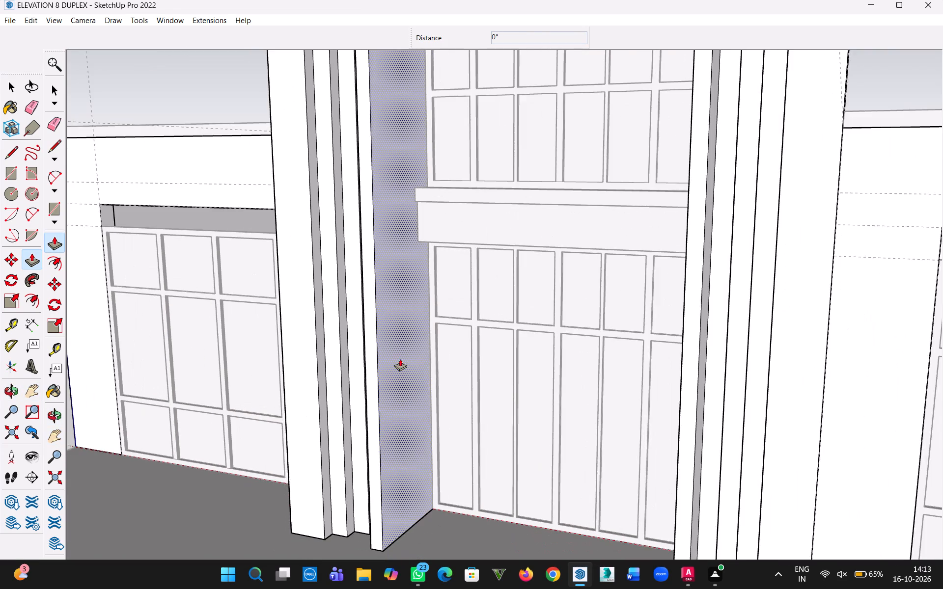
{"action": "middle_click_drag", "start_coordinate": [400, 359], "coordinate": [439, 434]}
{"action": "scroll", "coordinate": [394, 390], "scroll_direction": "up", "scroll_amount": 2}
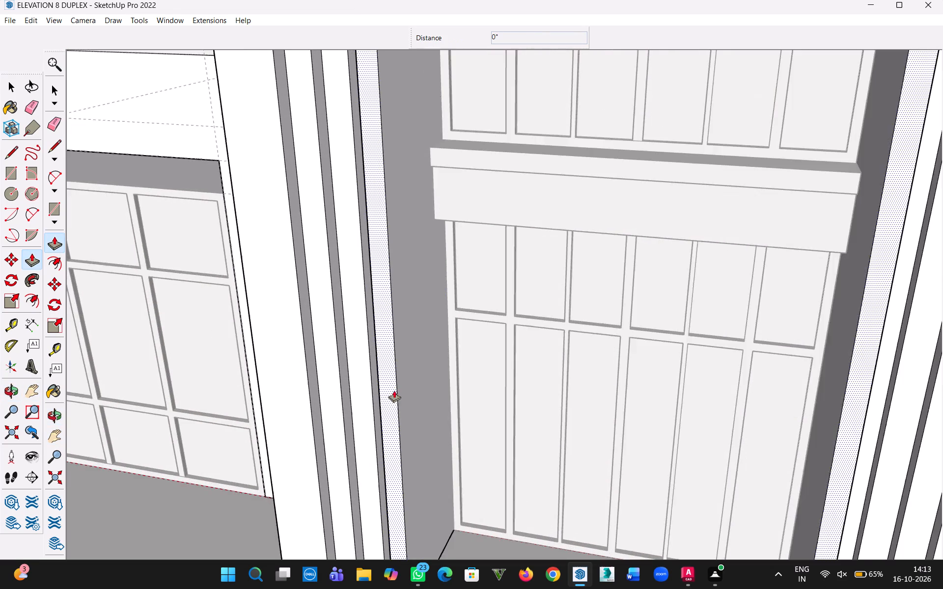
{"action": "scroll", "coordinate": [394, 390], "scroll_direction": "up", "scroll_amount": 4}
{"action": "left_click", "coordinate": [391, 402]}
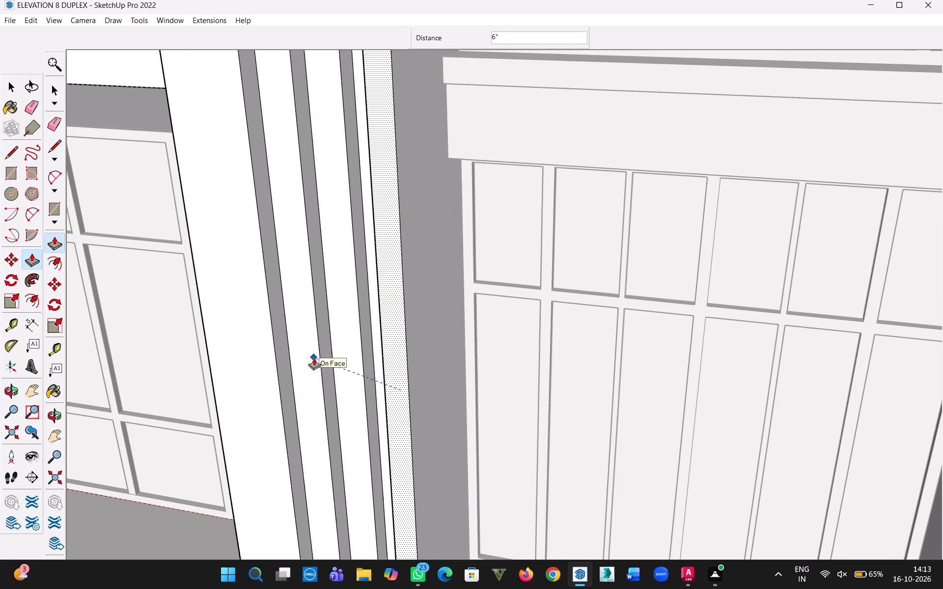
{"action": "left_click", "coordinate": [306, 355]}
Examine the depth of the arch surround against the tower's stepped borders from the front, above and the side.
{"action": "middle_click_drag", "start_coordinate": [371, 376], "coordinate": [599, 378]}
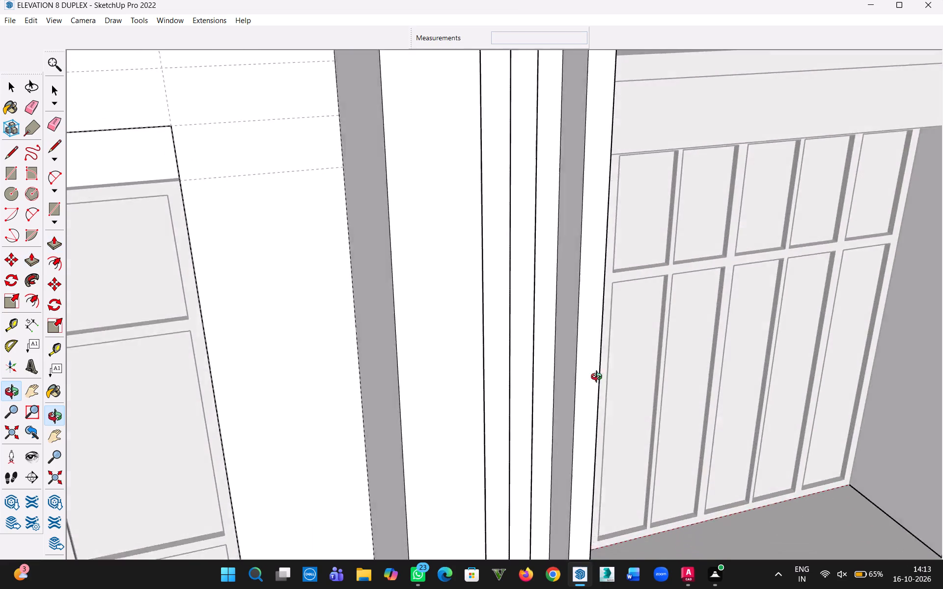
{"action": "middle_click_drag", "start_coordinate": [599, 378], "coordinate": [471, 360]}
{"action": "scroll", "coordinate": [471, 360], "scroll_direction": "down", "scroll_amount": 10}
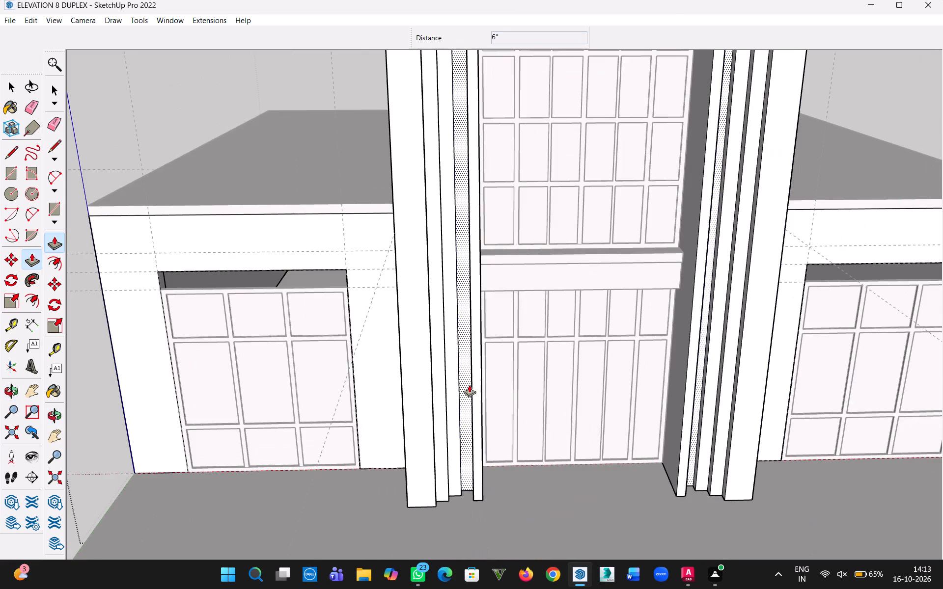
{"action": "middle_click_drag", "start_coordinate": [484, 390], "coordinate": [562, 468]}
{"action": "scroll", "coordinate": [556, 447], "scroll_direction": "up", "scroll_amount": 3}
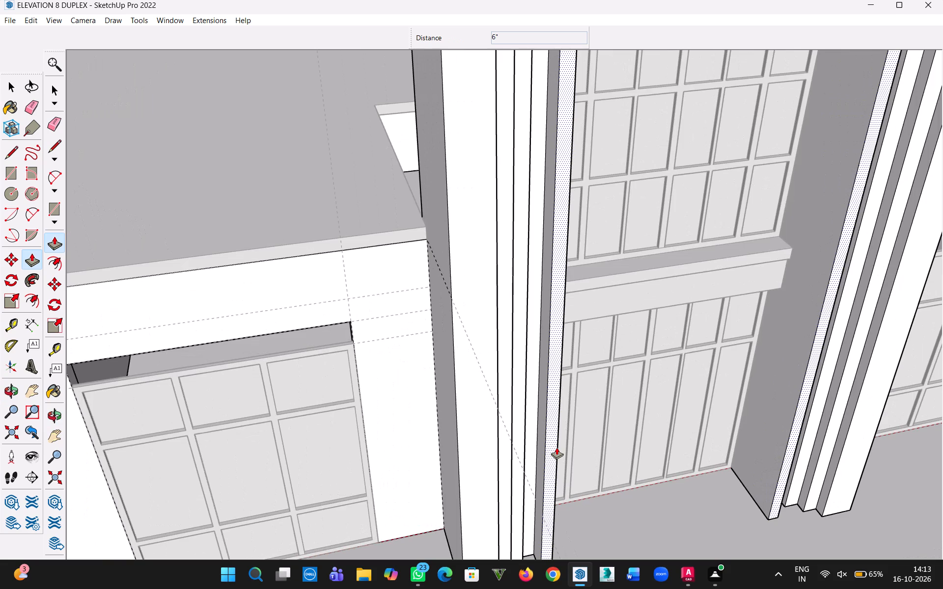
{"action": "scroll", "coordinate": [556, 447], "scroll_direction": "up", "scroll_amount": 4}
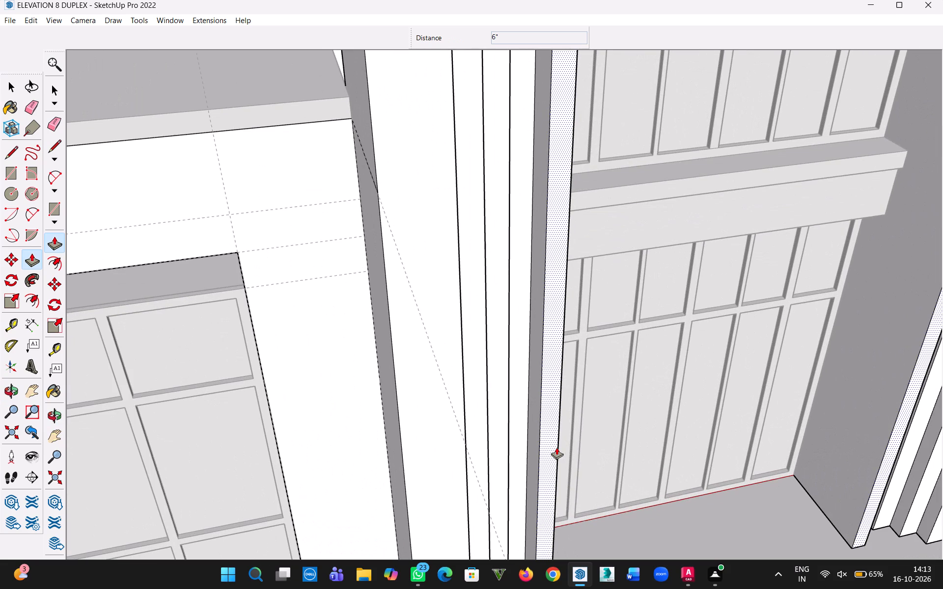
{"action": "scroll", "coordinate": [556, 447], "scroll_direction": "down", "scroll_amount": 10}
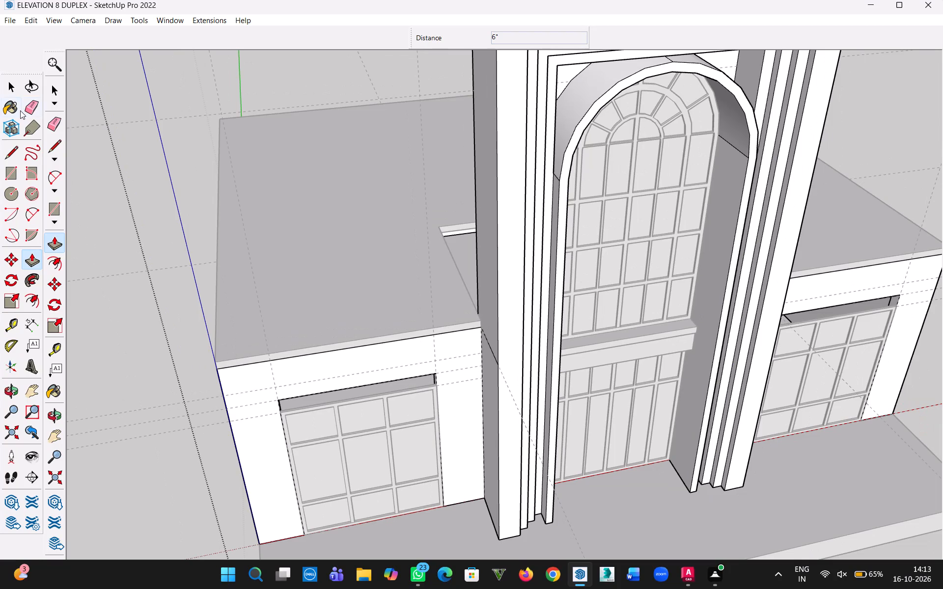
{"action": "scroll", "coordinate": [570, 436], "scroll_direction": "up", "scroll_amount": 8}
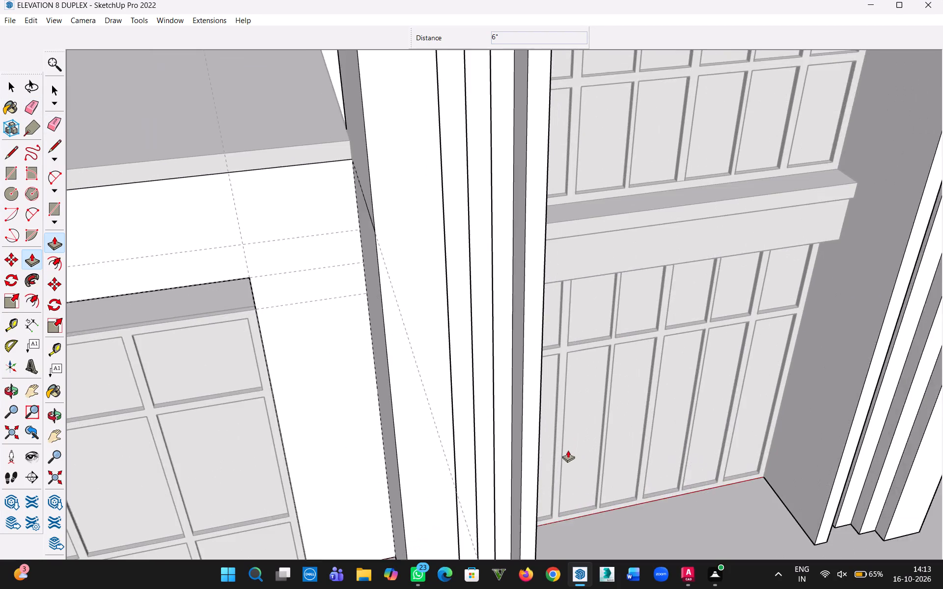
{"action": "scroll", "coordinate": [526, 474], "scroll_direction": "down", "scroll_amount": 3}
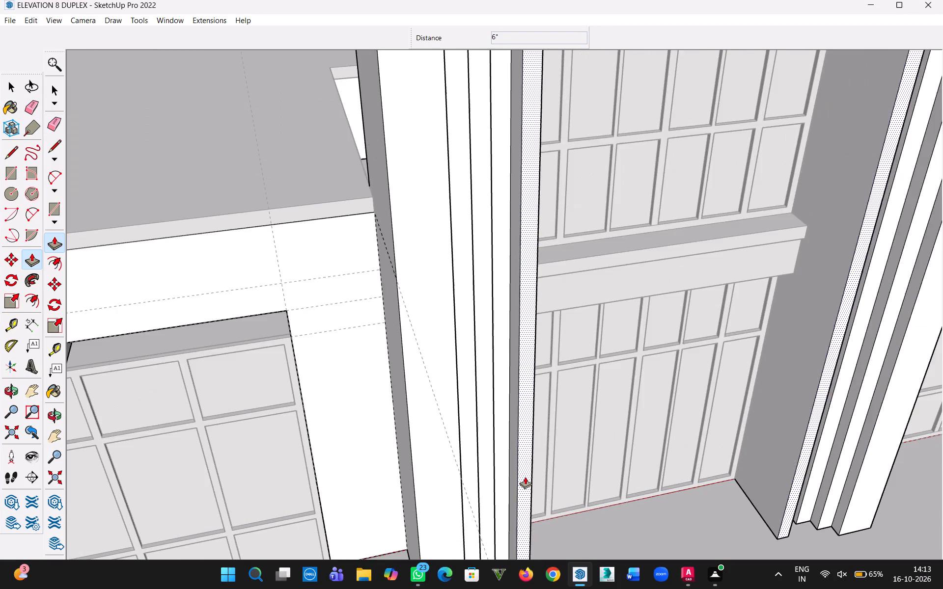
{"action": "scroll", "coordinate": [525, 477], "scroll_direction": "down", "scroll_amount": 5}
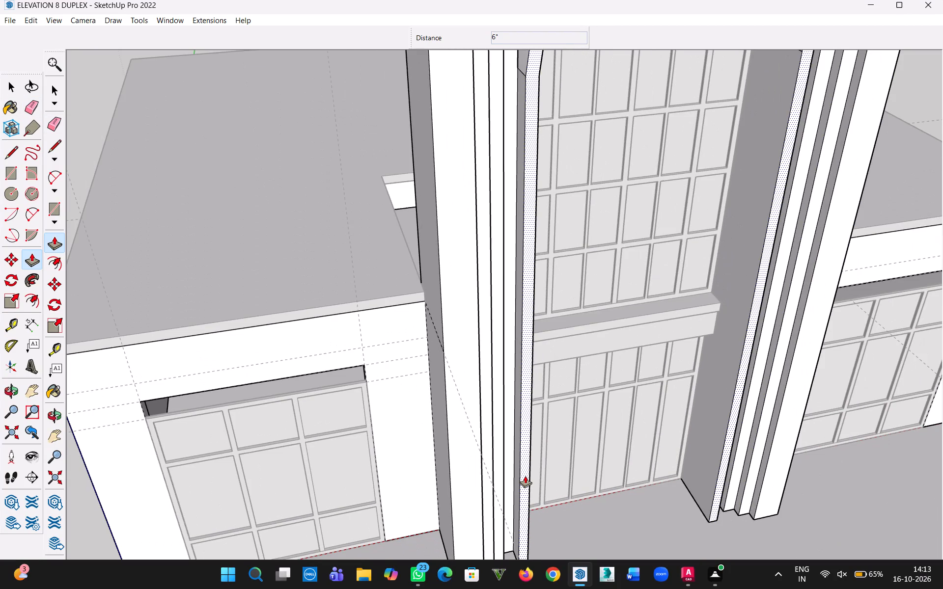
{"action": "key", "text": "h"}
{"action": "left_click_drag", "start_coordinate": [592, 494], "coordinate": [527, 366]}
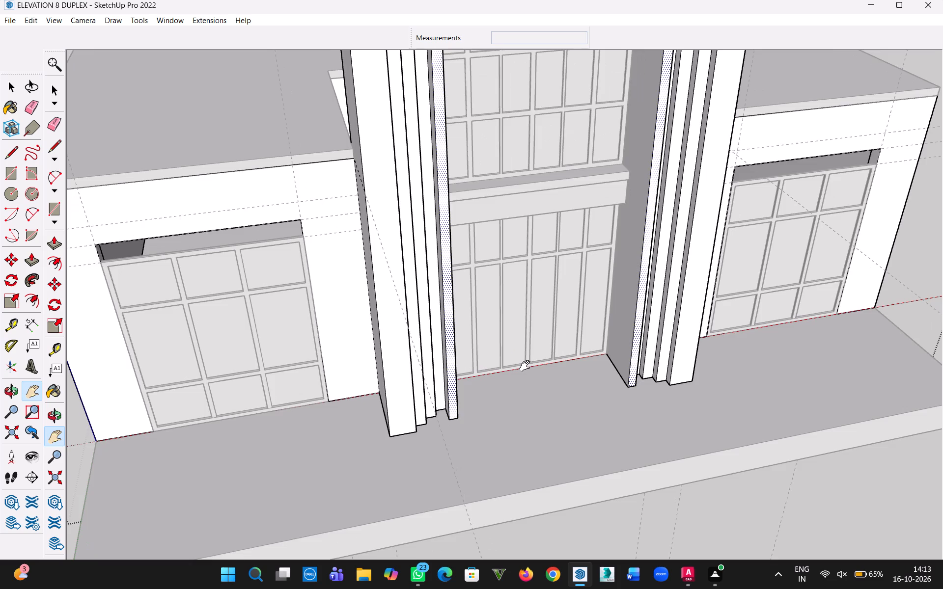
{"action": "middle_click_drag", "start_coordinate": [539, 408], "coordinate": [682, 495]}
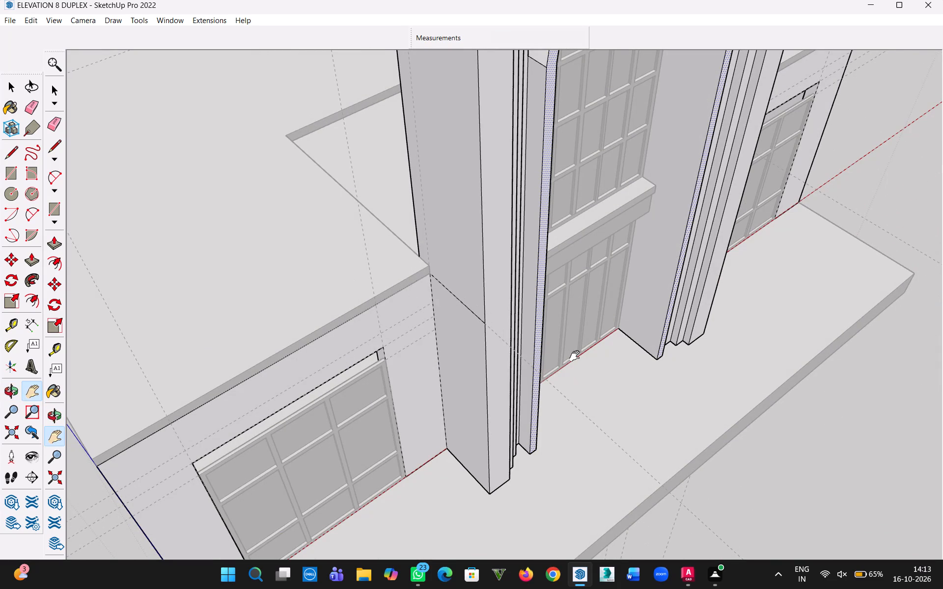
Push the front face of the arch surround back another 6", flush with the third border face from outside.
{"action": "scroll", "coordinate": [569, 377], "scroll_direction": "up", "scroll_amount": 3}
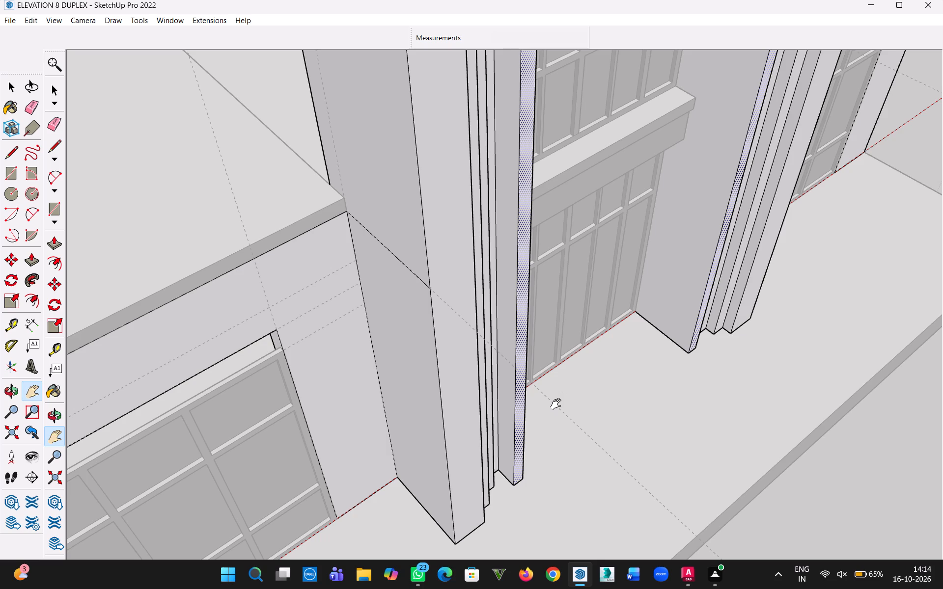
{"action": "scroll", "coordinate": [506, 453], "scroll_direction": "up", "scroll_amount": 9}
{"action": "middle_click_drag", "start_coordinate": [557, 457], "coordinate": [419, 463]}
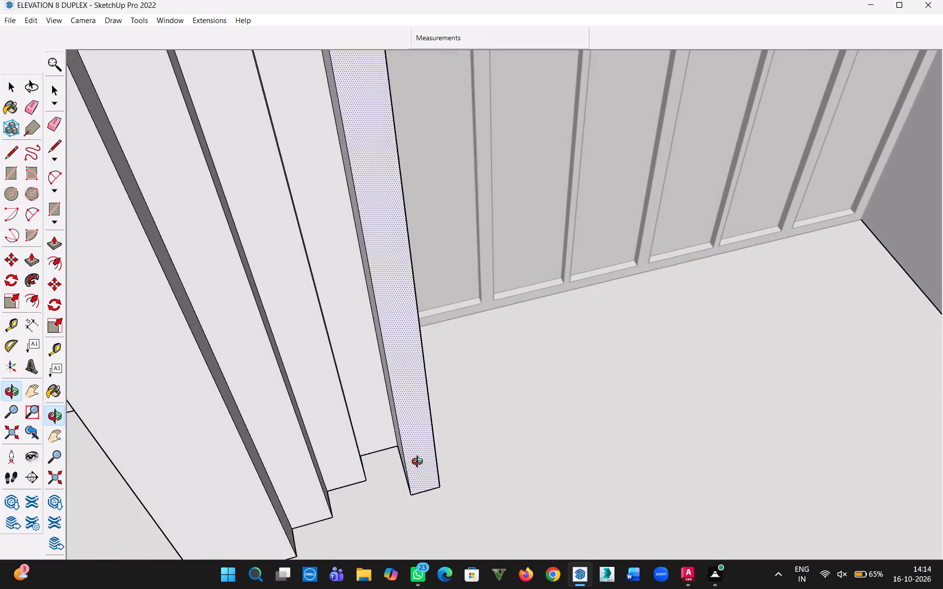
{"action": "middle_click_drag", "start_coordinate": [419, 463], "coordinate": [406, 439]}
{"action": "scroll", "coordinate": [390, 451], "scroll_direction": "up", "scroll_amount": 3}
{"action": "scroll", "coordinate": [397, 455], "scroll_direction": "down", "scroll_amount": 8}
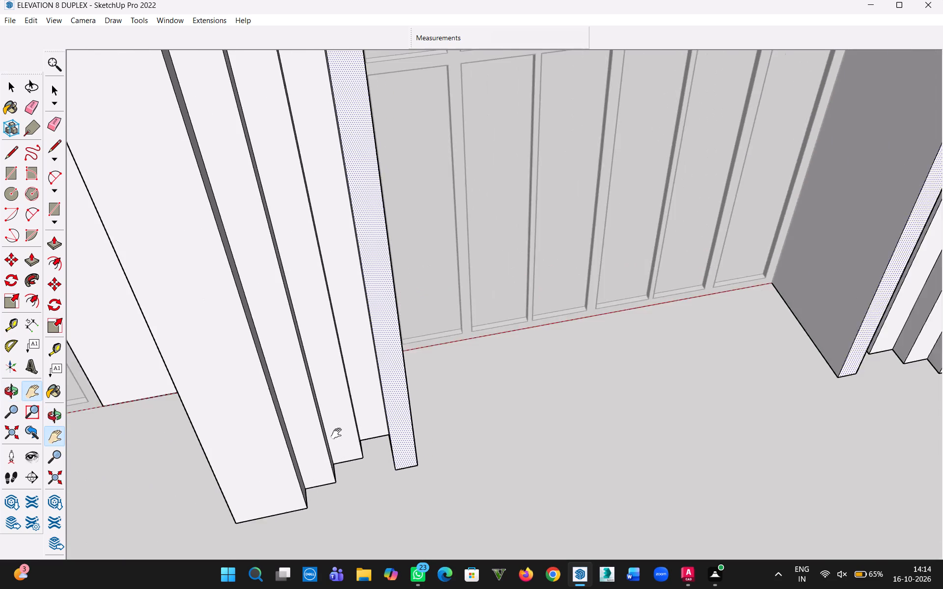
{"action": "middle_click_drag", "start_coordinate": [338, 434], "coordinate": [375, 519]}
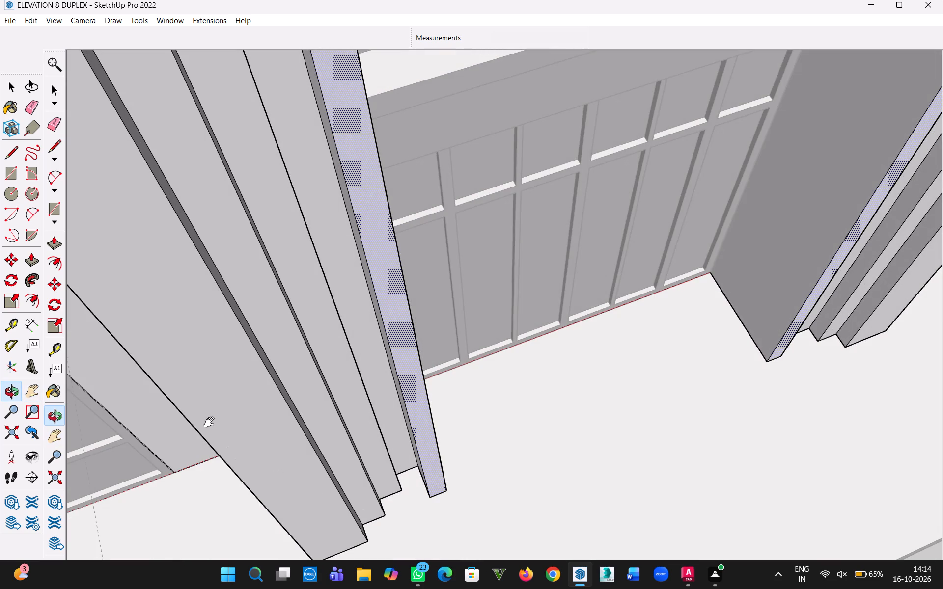
{"action": "middle_click_drag", "start_coordinate": [354, 449], "coordinate": [407, 359]}
{"action": "scroll", "coordinate": [480, 429], "scroll_direction": "up", "scroll_amount": 4}
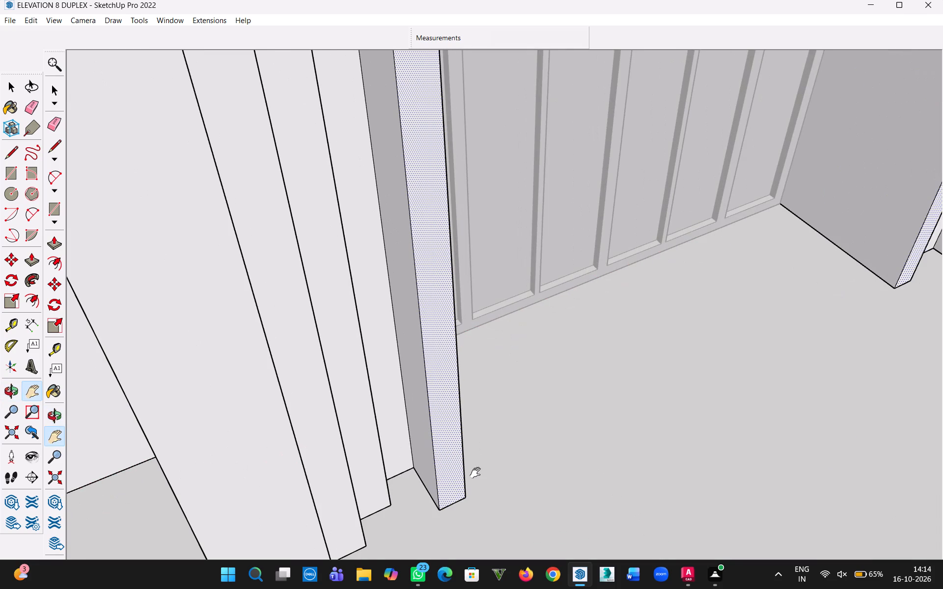
{"action": "scroll", "coordinate": [479, 478], "scroll_direction": "down", "scroll_amount": 4}
{"action": "middle_click_drag", "start_coordinate": [550, 503], "coordinate": [382, 511]}
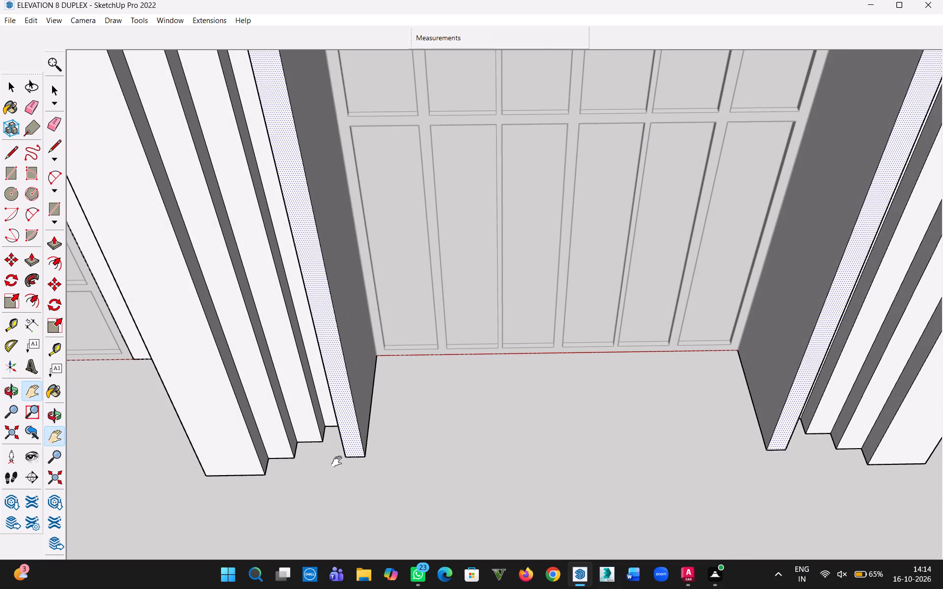
{"action": "scroll", "coordinate": [330, 465], "scroll_direction": "up", "scroll_amount": 6}
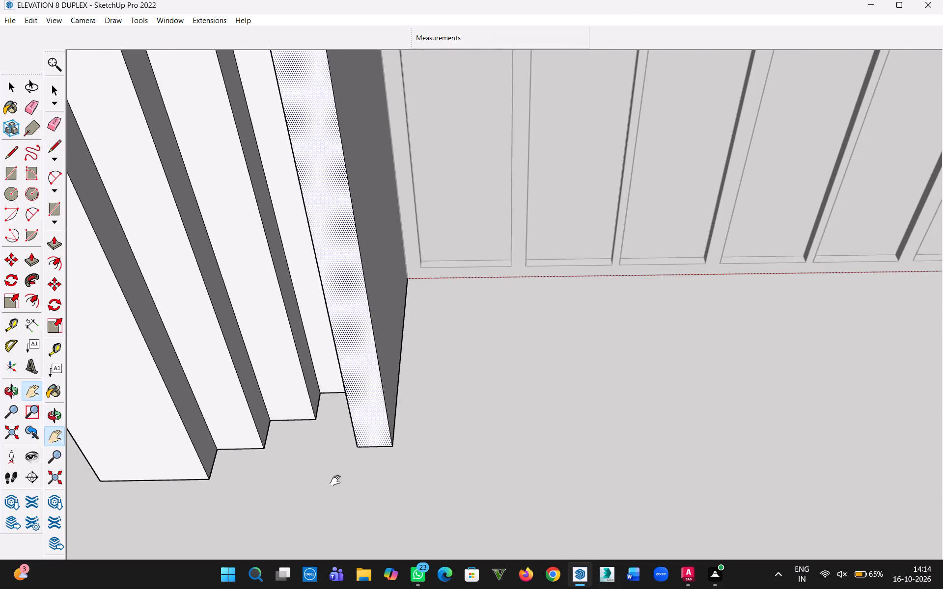
{"action": "middle_click_drag", "start_coordinate": [339, 484], "coordinate": [413, 504]}
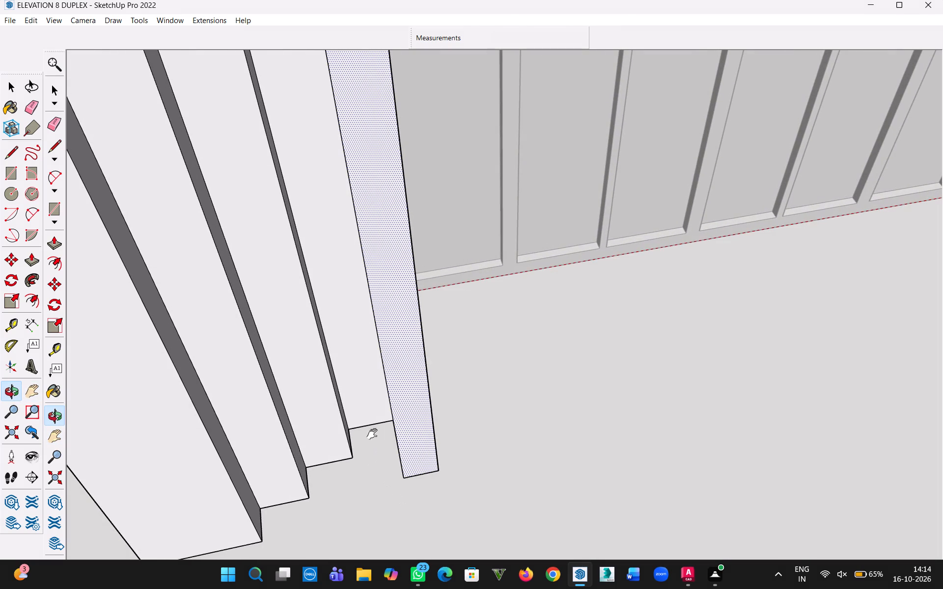
{"action": "key", "text": "p"}
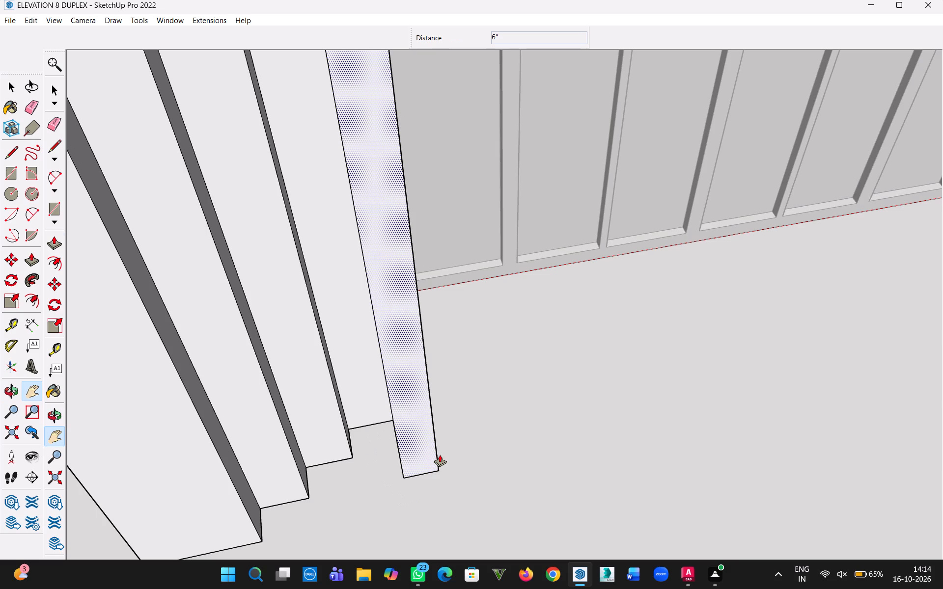
{"action": "left_click", "coordinate": [409, 398]}
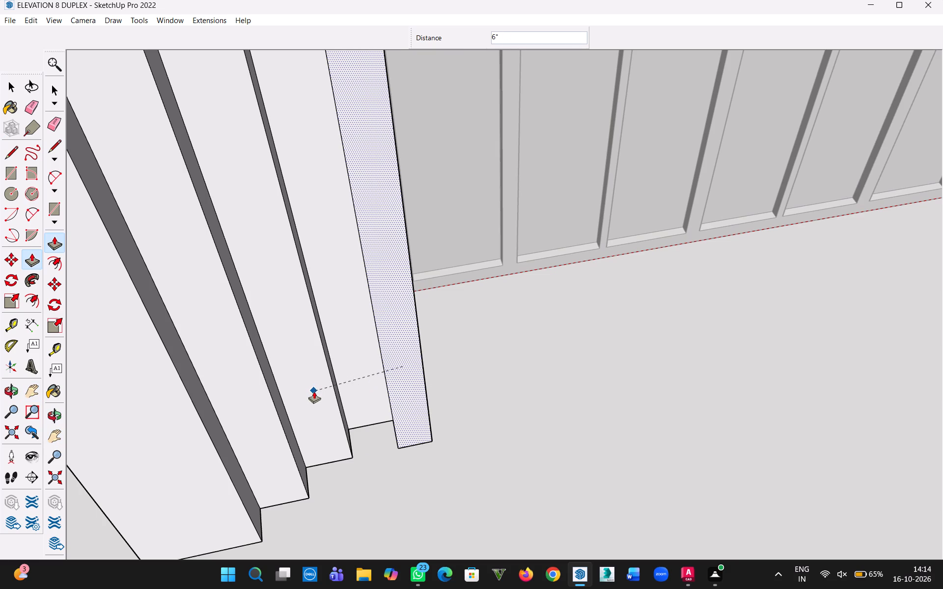
{"action": "left_click", "coordinate": [314, 395]}
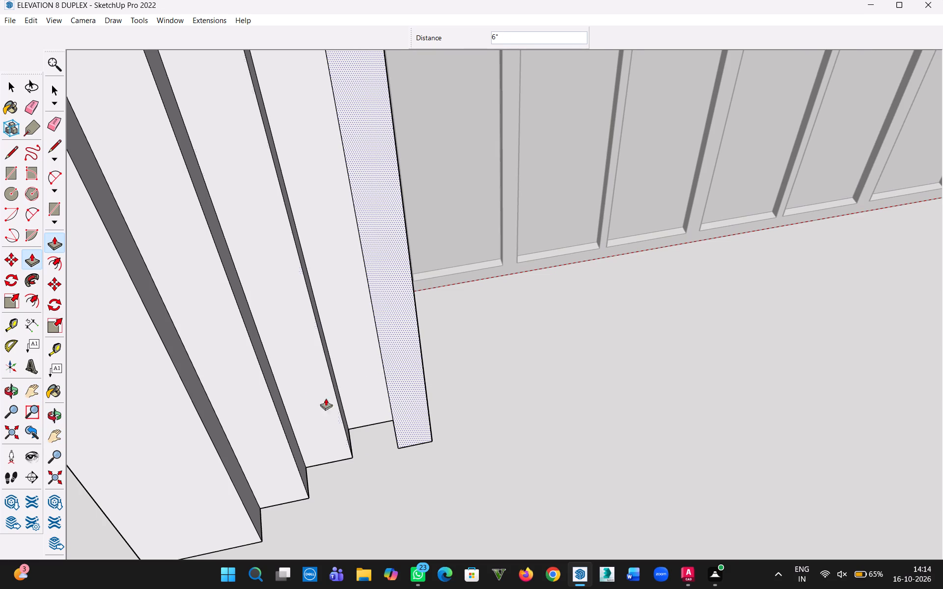
Examine the stepped frame and arch surround on the whole elevation and close up at the tower's base.
{"action": "scroll", "coordinate": [384, 399], "scroll_direction": "down", "scroll_amount": 14}
{"action": "scroll", "coordinate": [436, 404], "scroll_direction": "down", "scroll_amount": 7}
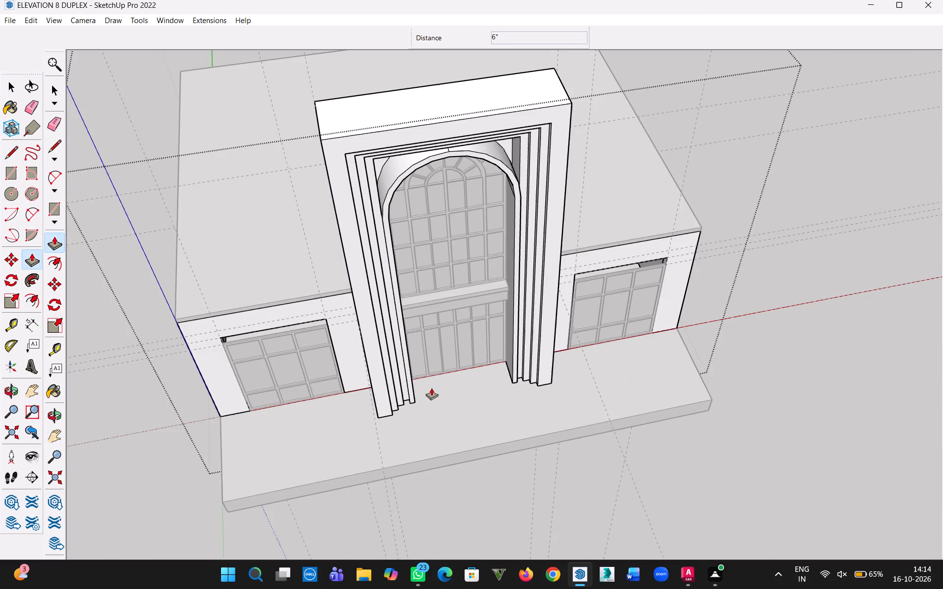
{"action": "middle_click_drag", "start_coordinate": [464, 346], "coordinate": [606, 291]}
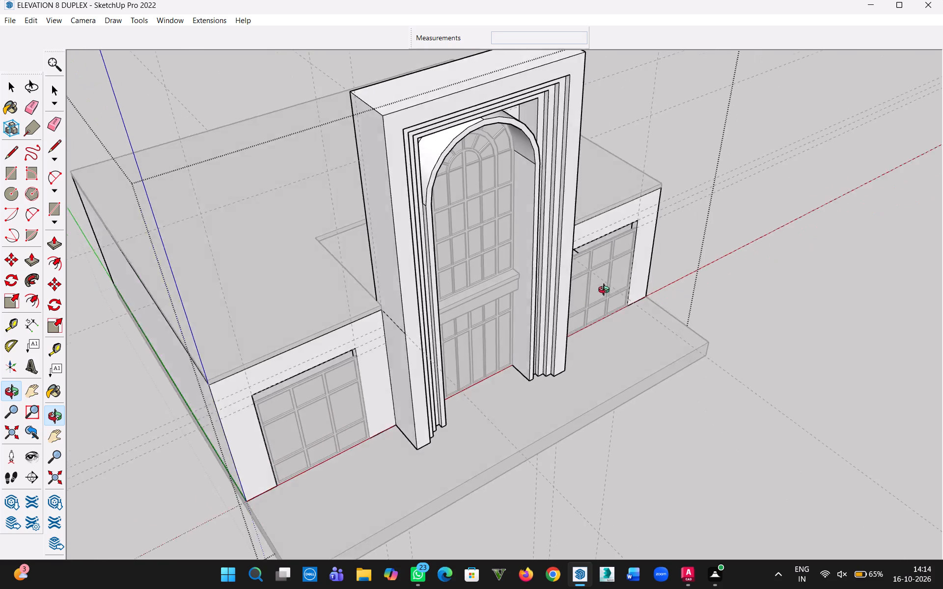
{"action": "middle_click_drag", "start_coordinate": [606, 291], "coordinate": [655, 282]}
{"action": "scroll", "coordinate": [526, 293], "scroll_direction": "up", "scroll_amount": 2}
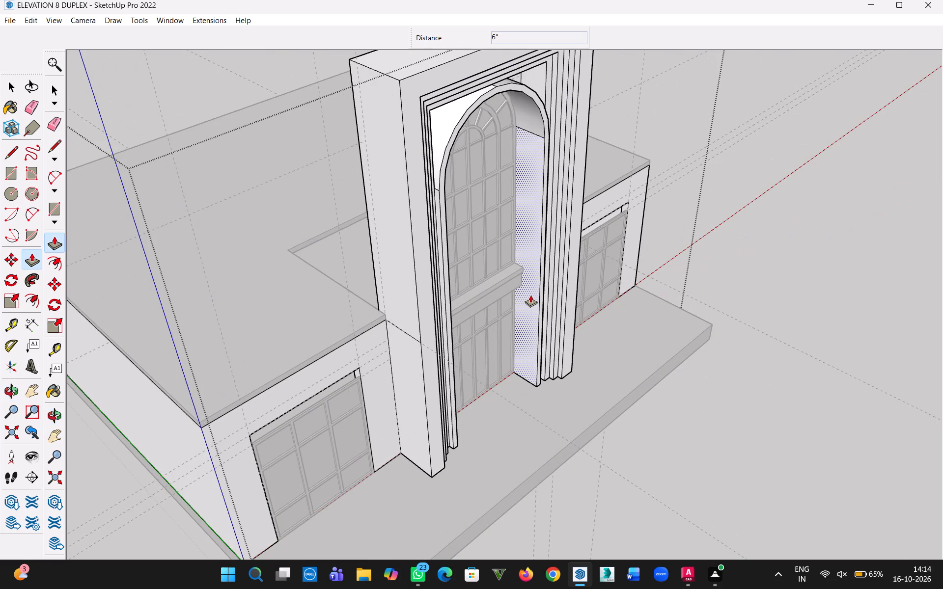
{"action": "scroll", "coordinate": [529, 370], "scroll_direction": "up", "scroll_amount": 5}
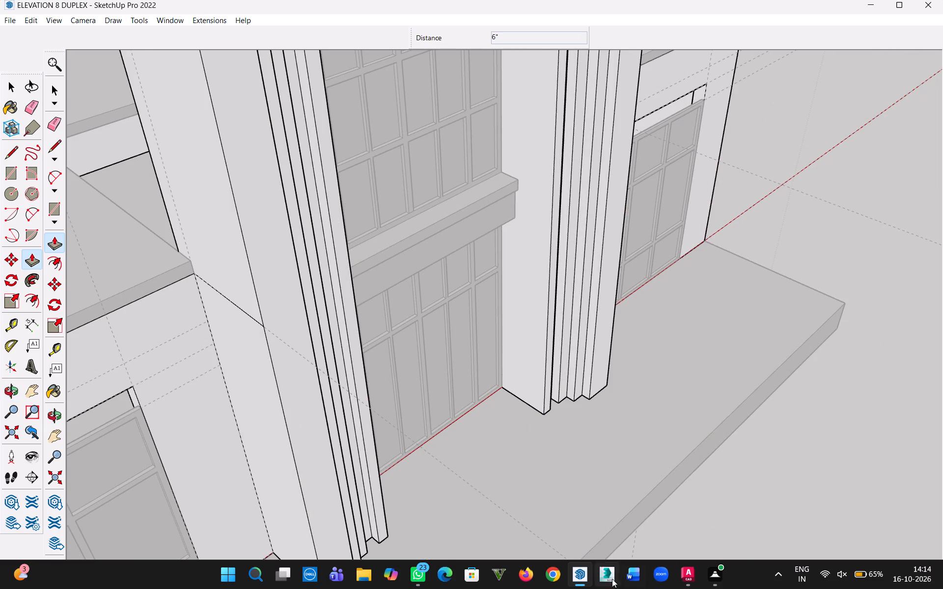
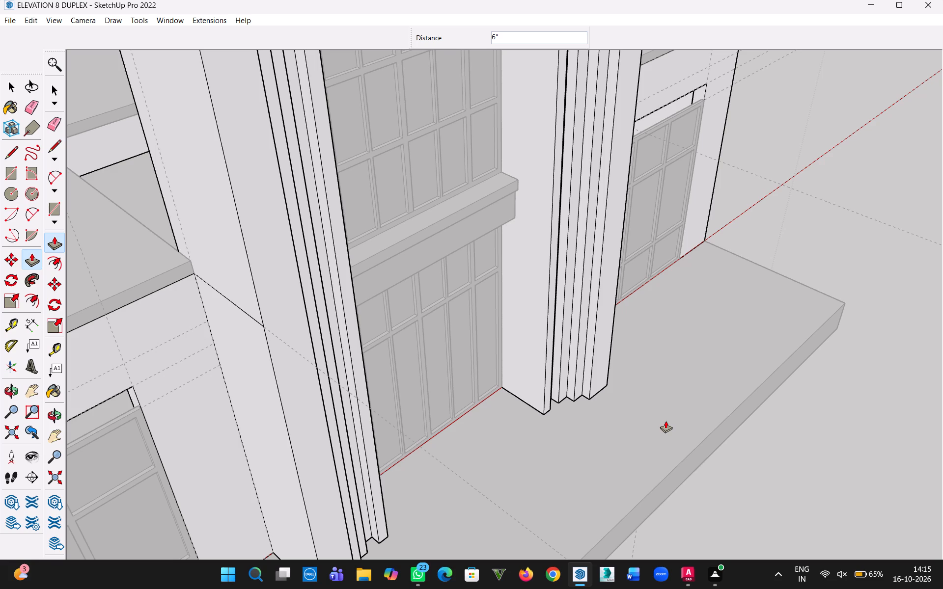
Inspect the stepped frame around the arched entrance, its base on the front plinth and the adjoining facade from several angles.
{"action": "middle_click_drag", "start_coordinate": [661, 380], "coordinate": [598, 441]}
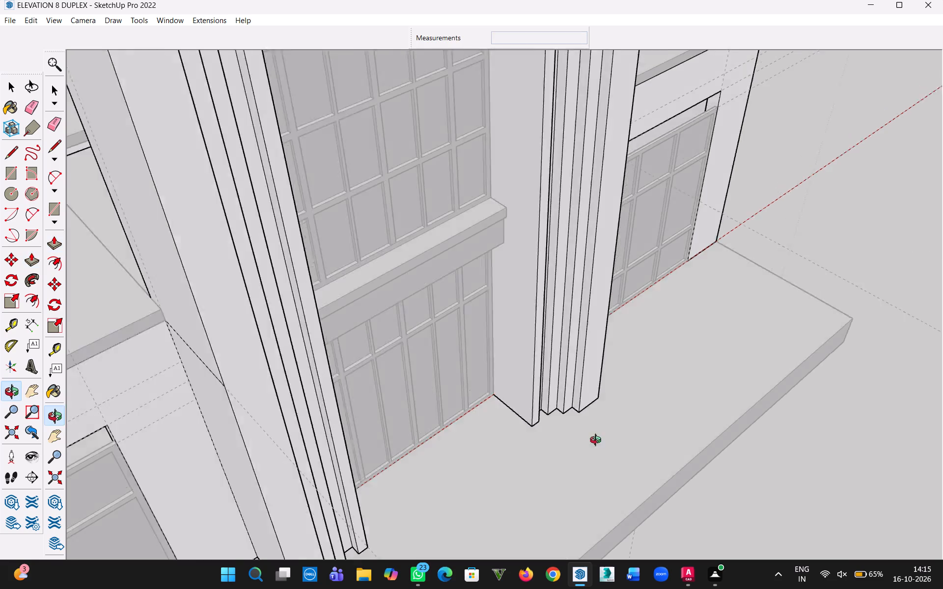
{"action": "middle_click_drag", "start_coordinate": [598, 441], "coordinate": [366, 454]}
{"action": "middle_click_drag", "start_coordinate": [544, 393], "coordinate": [389, 445]}
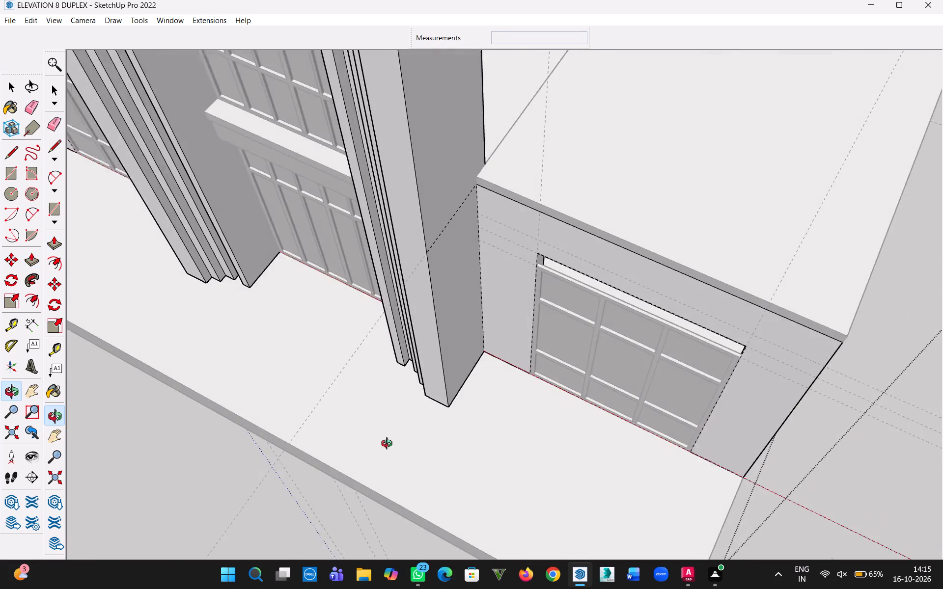
{"action": "middle_click_drag", "start_coordinate": [389, 445], "coordinate": [374, 444]}
{"action": "middle_click_drag", "start_coordinate": [401, 433], "coordinate": [446, 400]}
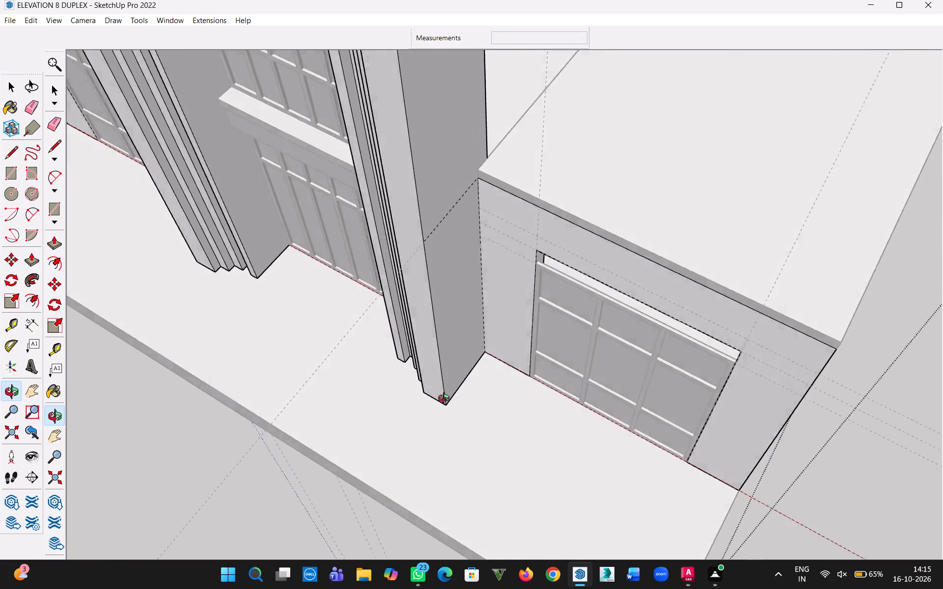
{"action": "middle_click_drag", "start_coordinate": [446, 400], "coordinate": [551, 338]}
{"action": "middle_click_drag", "start_coordinate": [544, 432], "coordinate": [806, 449]}
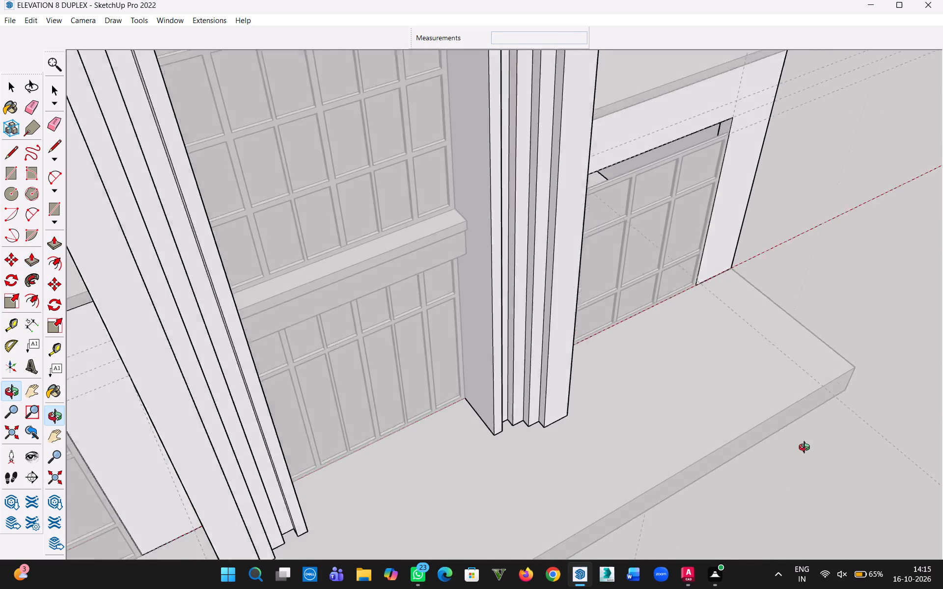
{"action": "middle_click_drag", "start_coordinate": [806, 449], "coordinate": [665, 481]}
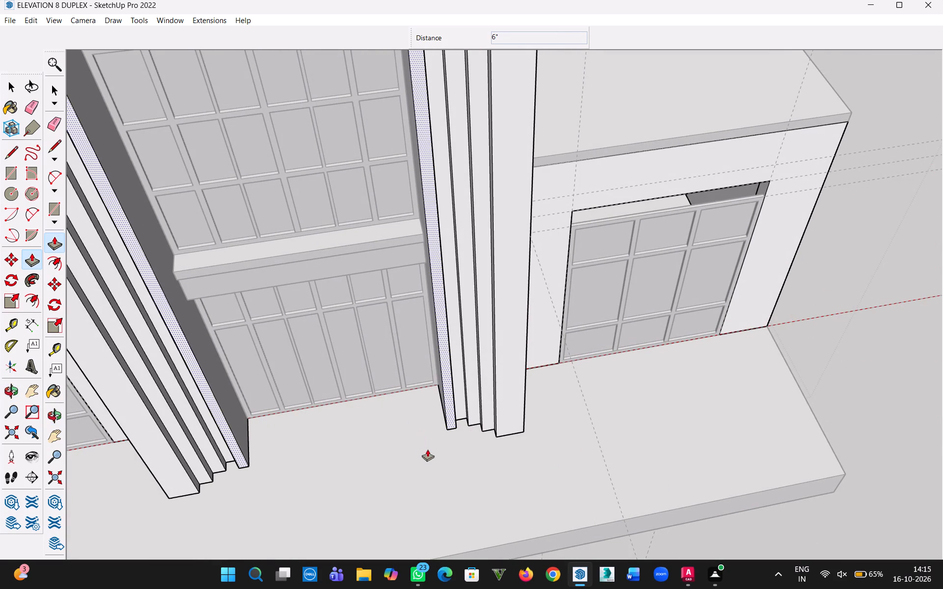
{"action": "scroll", "coordinate": [404, 472], "scroll_direction": "down", "scroll_amount": 5}
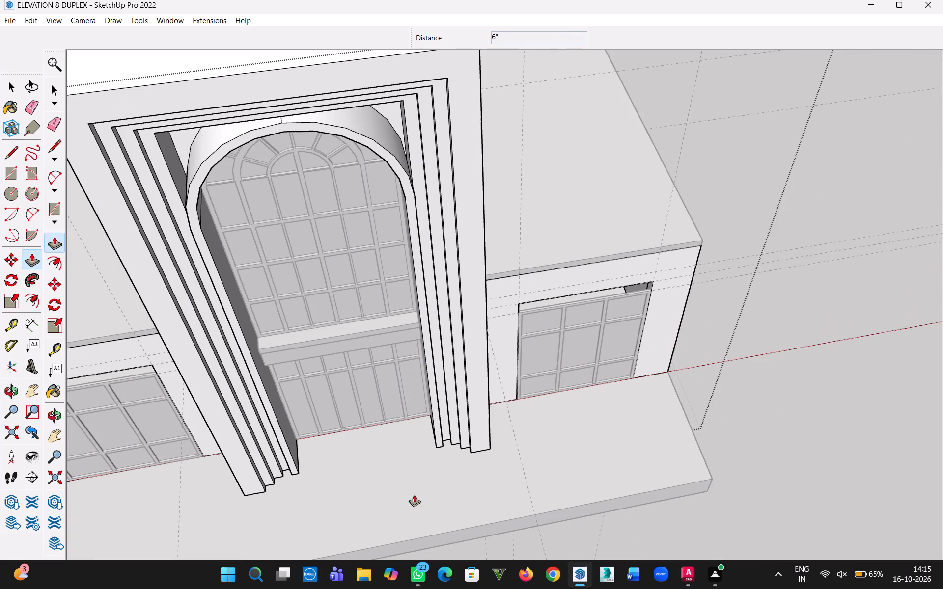
{"action": "middle_click_drag", "start_coordinate": [421, 462], "coordinate": [571, 345]}
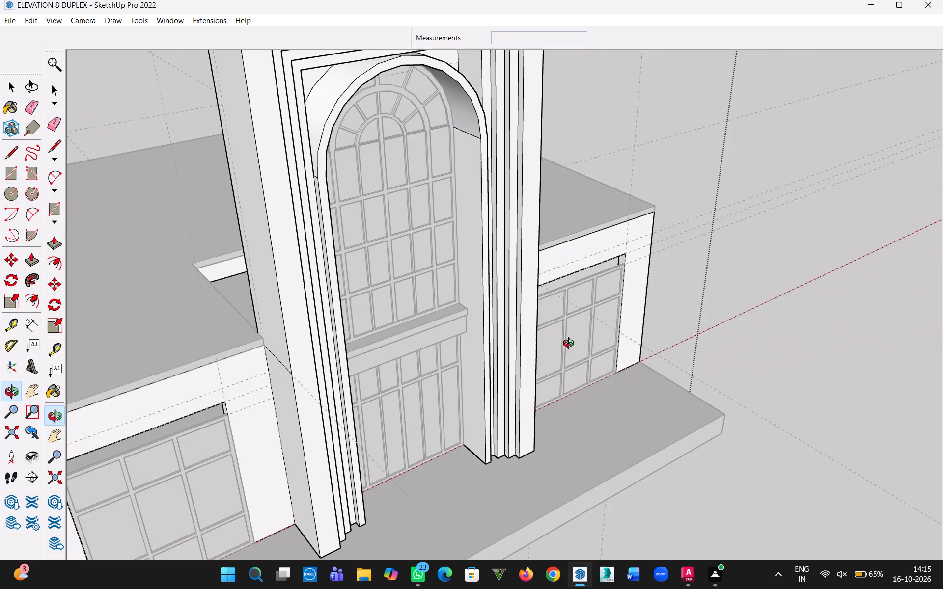
{"action": "middle_click_drag", "start_coordinate": [571, 345], "coordinate": [571, 345]}
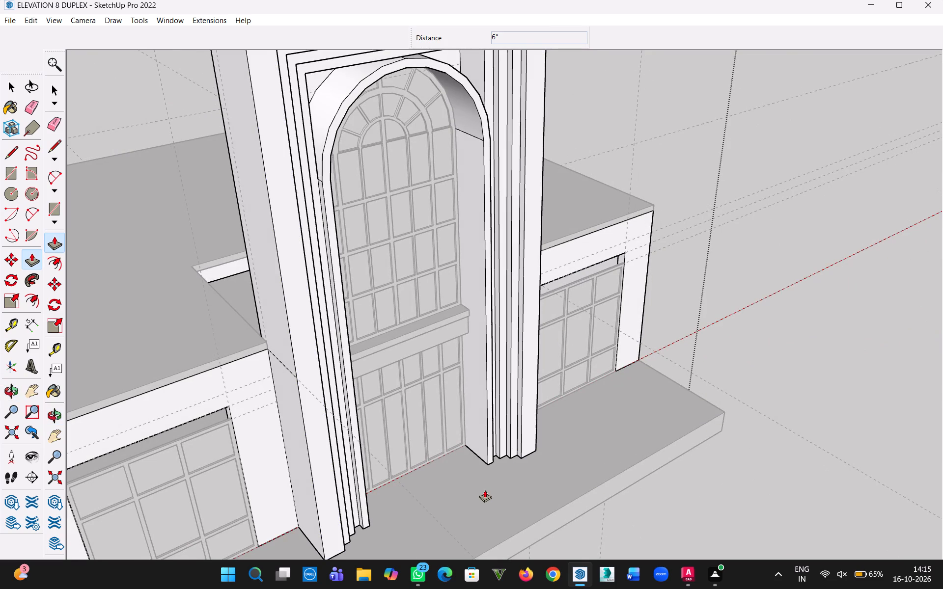
{"action": "scroll", "coordinate": [482, 489], "scroll_direction": "up", "scroll_amount": 3}
{"action": "scroll", "coordinate": [587, 421], "scroll_direction": "up", "scroll_amount": 1}
{"action": "middle_click_drag", "start_coordinate": [587, 421], "coordinate": [418, 459]}
{"action": "scroll", "coordinate": [330, 431], "scroll_direction": "down", "scroll_amount": 10}
{"action": "middle_click_drag", "start_coordinate": [339, 429], "coordinate": [546, 383]}
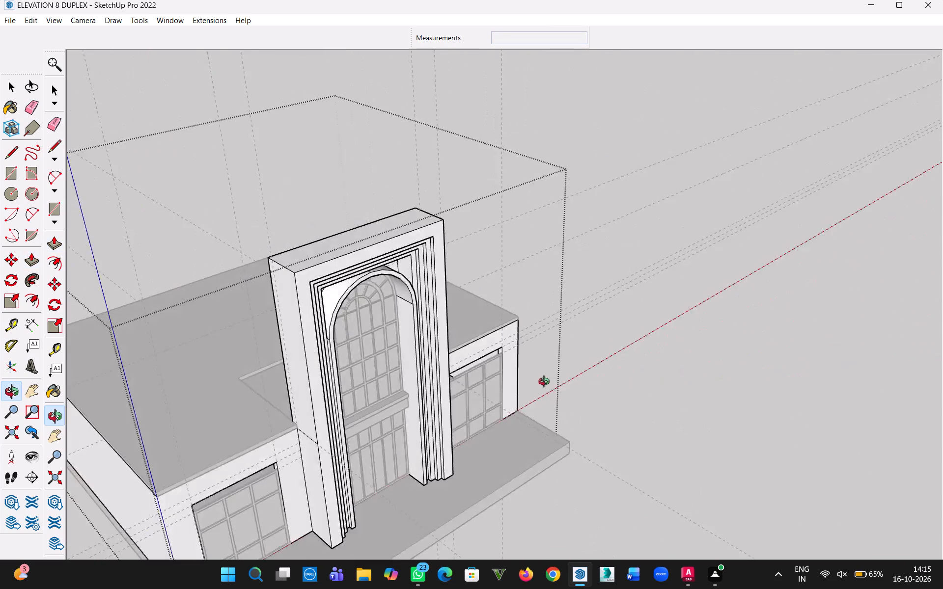
{"action": "middle_click_drag", "start_coordinate": [546, 383], "coordinate": [689, 269]}
{"action": "middle_click_drag", "start_coordinate": [625, 355], "coordinate": [404, 431]}
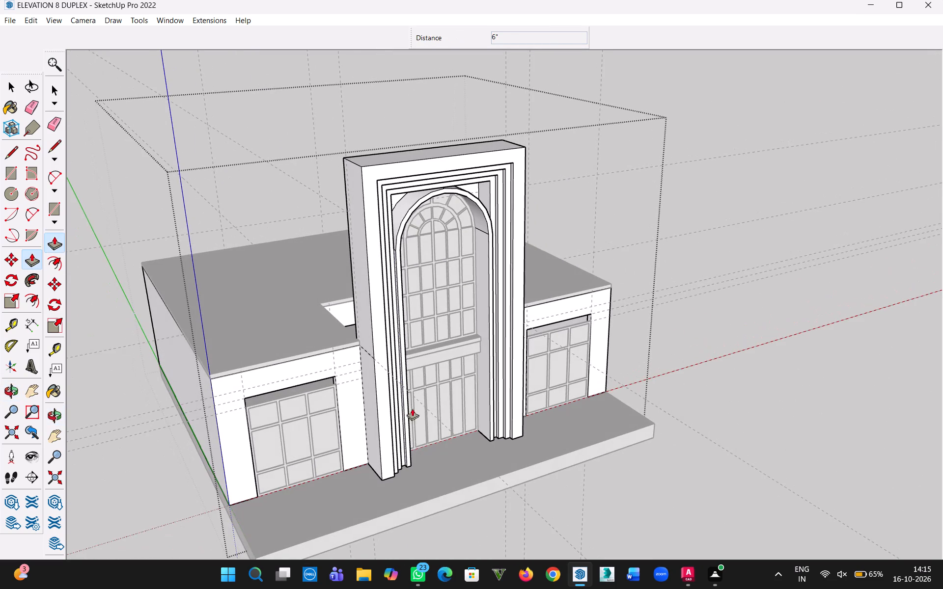
{"action": "middle_click_drag", "start_coordinate": [470, 439], "coordinate": [600, 438]}
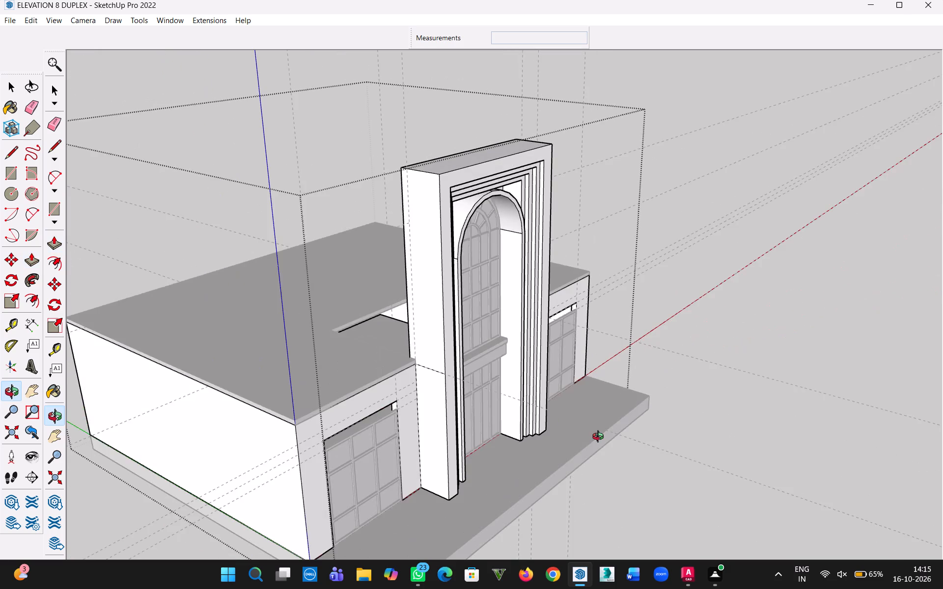
{"action": "middle_click_drag", "start_coordinate": [600, 438], "coordinate": [443, 464]}
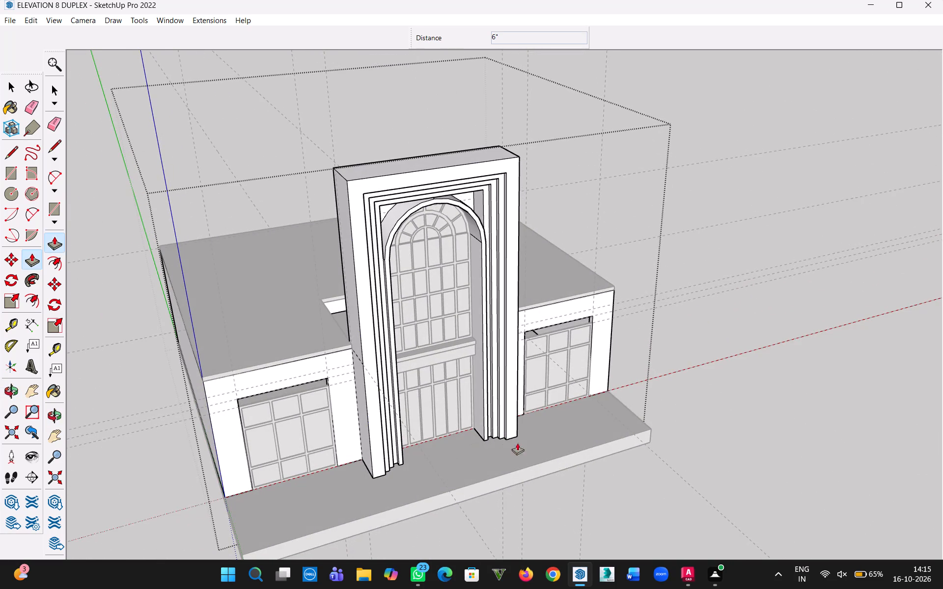
{"action": "scroll", "coordinate": [483, 432], "scroll_direction": "up", "scroll_amount": 10}
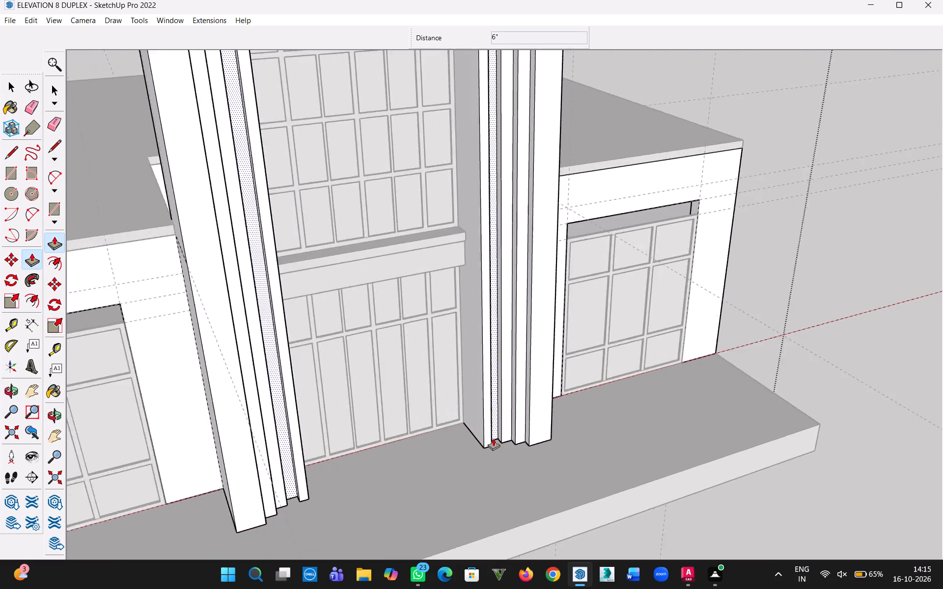
{"action": "scroll", "coordinate": [493, 438], "scroll_direction": "up", "scroll_amount": 2}
{"action": "middle_click_drag", "start_coordinate": [533, 440], "coordinate": [451, 483]}
{"action": "scroll", "coordinate": [421, 472], "scroll_direction": "down", "scroll_amount": 2}
{"action": "scroll", "coordinate": [564, 520], "scroll_direction": "down", "scroll_amount": 2}
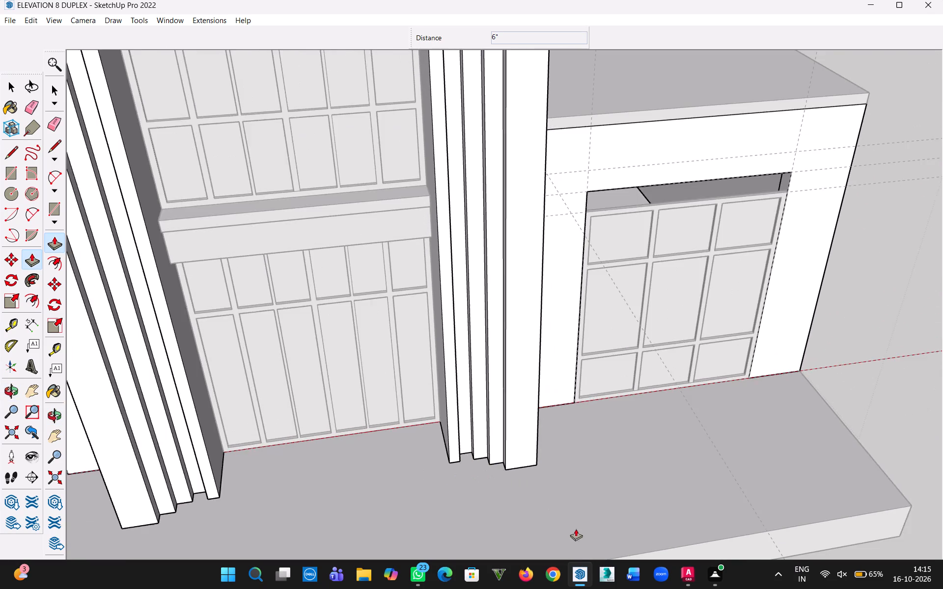
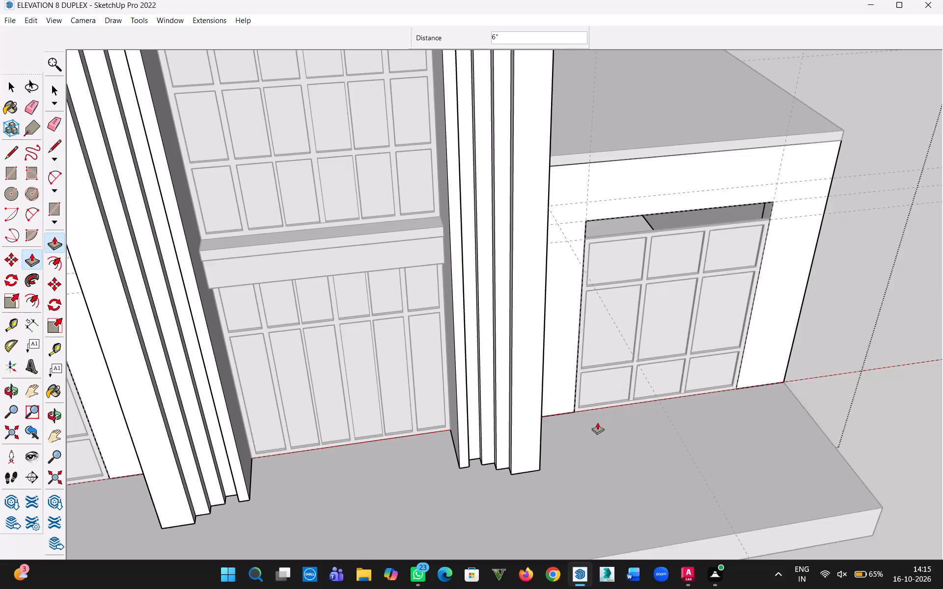
Examine the arched entrance's recess, the feet of its stepped frame and the adjoining side windows from both sides of the facade.
{"action": "scroll", "coordinate": [597, 422], "scroll_direction": "down", "scroll_amount": 9}
{"action": "middle_click_drag", "start_coordinate": [486, 422], "coordinate": [487, 422]}
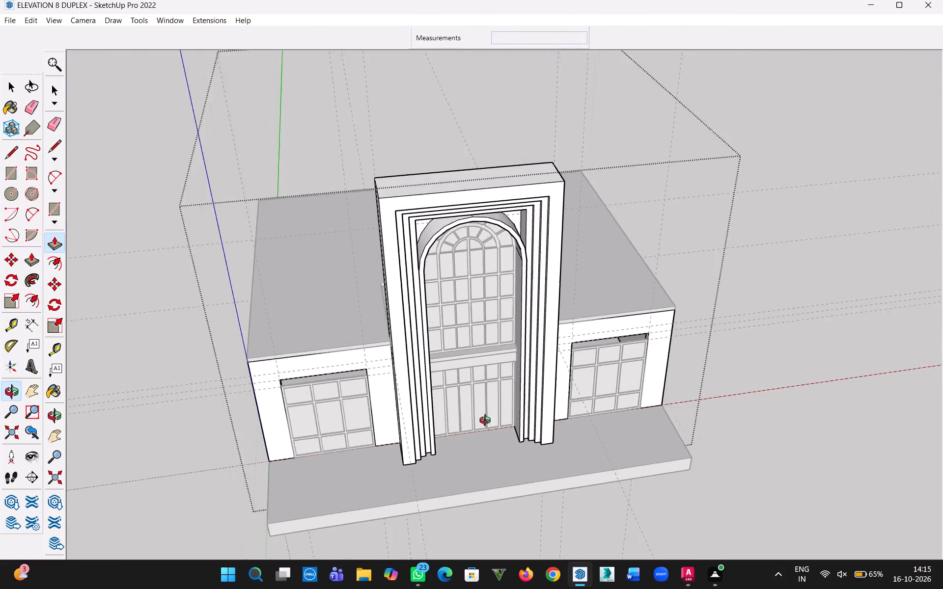
{"action": "middle_click_drag", "start_coordinate": [487, 422], "coordinate": [711, 434]}
{"action": "scroll", "coordinate": [551, 398], "scroll_direction": "up", "scroll_amount": 4}
{"action": "middle_click_drag", "start_coordinate": [559, 414], "coordinate": [477, 465]}
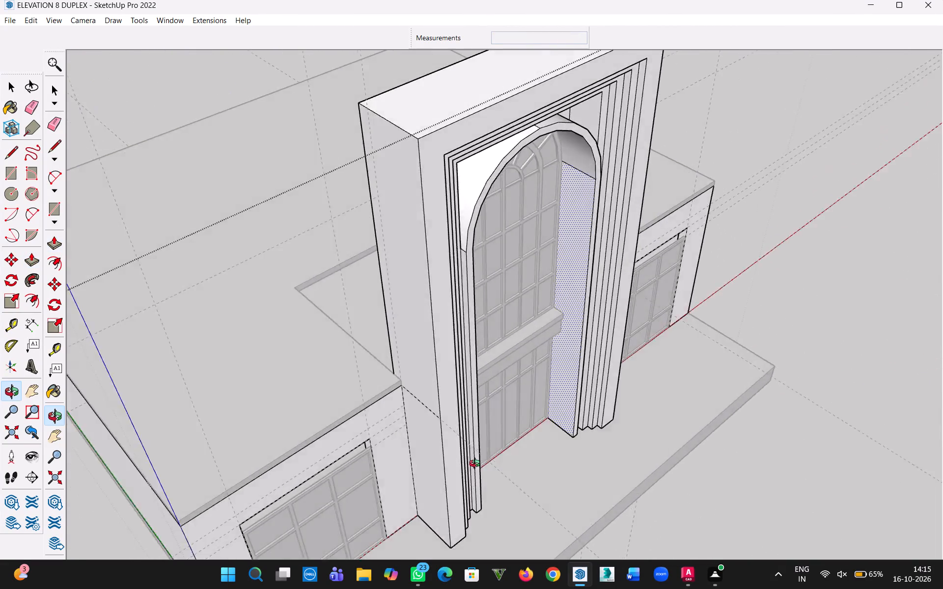
{"action": "middle_click_drag", "start_coordinate": [477, 465], "coordinate": [380, 471]}
{"action": "scroll", "coordinate": [490, 379], "scroll_direction": "up", "scroll_amount": 3}
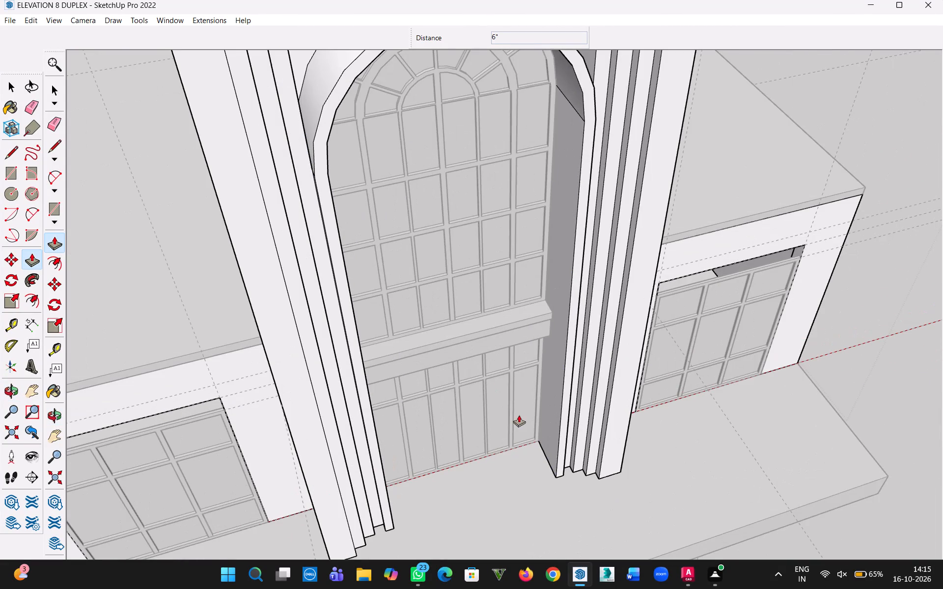
{"action": "scroll", "coordinate": [508, 411], "scroll_direction": "down", "scroll_amount": 3}
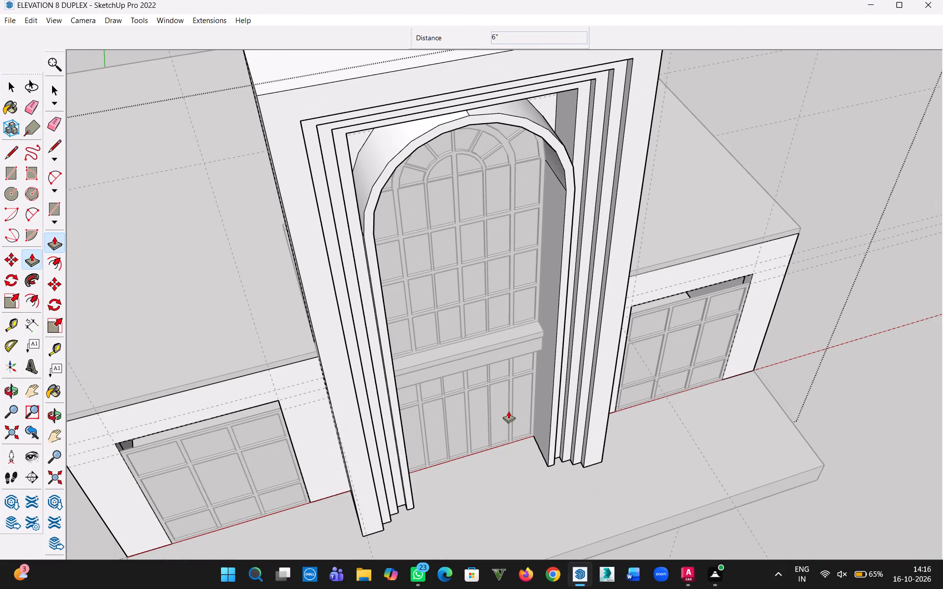
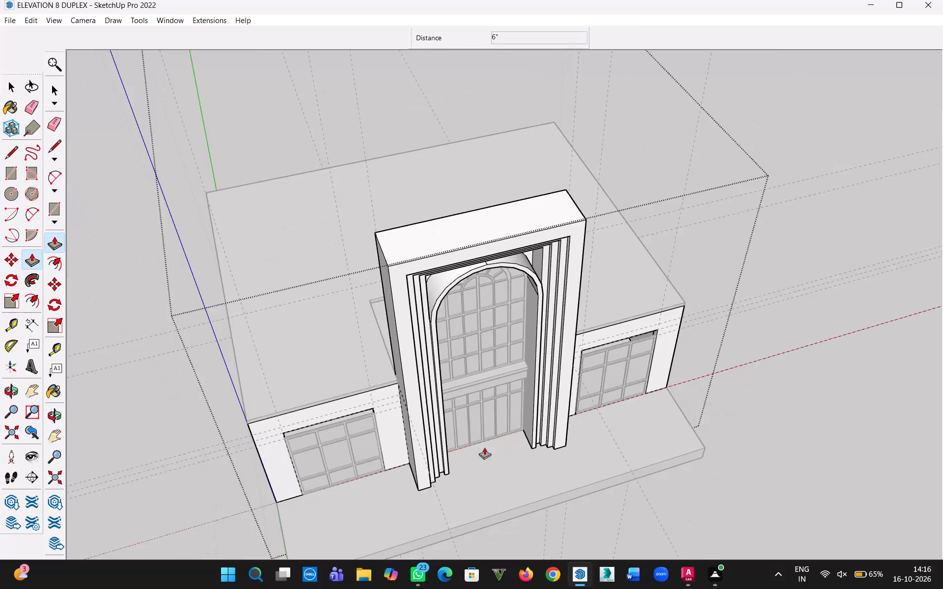
Examine the arched entrance's recess, its stepped frame and the side wings from above and from both sides.
{"action": "middle_click_drag", "start_coordinate": [484, 447], "coordinate": [517, 423]}
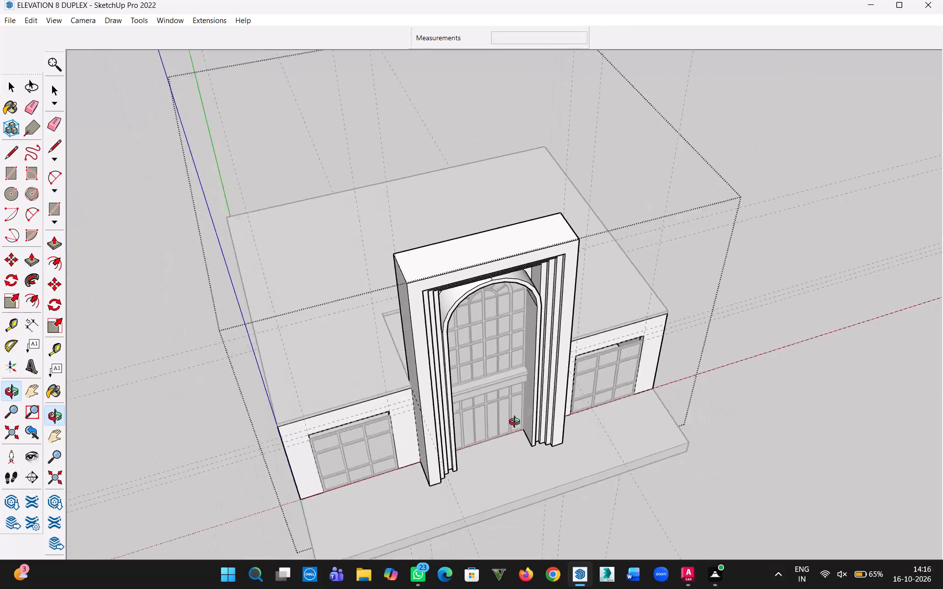
{"action": "middle_click_drag", "start_coordinate": [517, 423], "coordinate": [617, 303]}
{"action": "scroll", "coordinate": [548, 366], "scroll_direction": "up", "scroll_amount": 5}
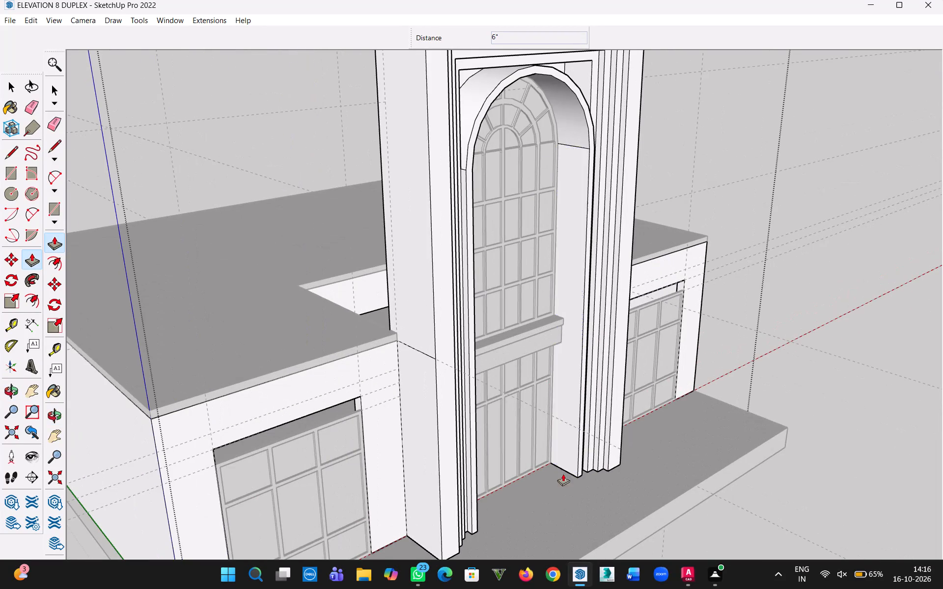
{"action": "middle_click_drag", "start_coordinate": [562, 475], "coordinate": [362, 461]}
{"action": "scroll", "coordinate": [430, 333], "scroll_direction": "up", "scroll_amount": 6}
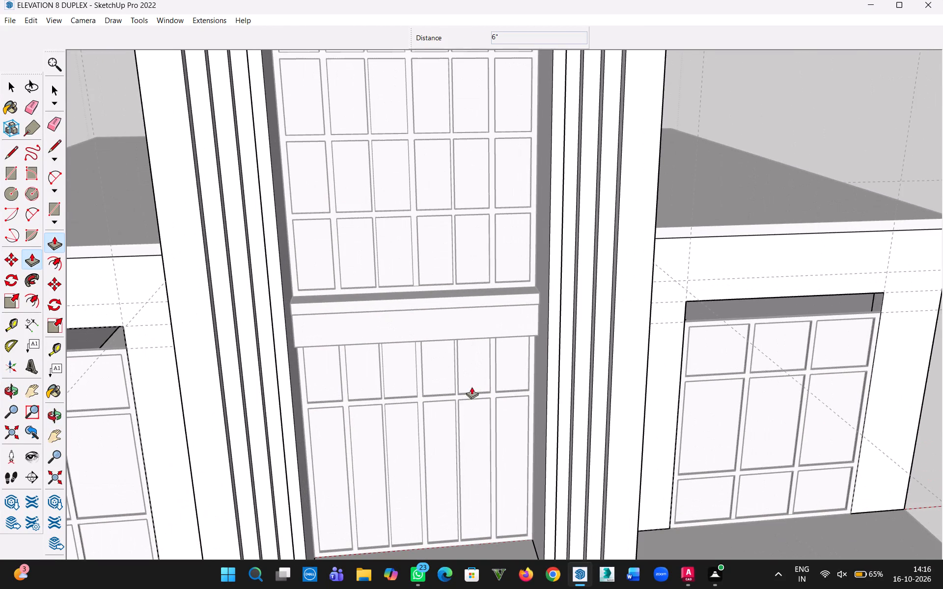
{"action": "scroll", "coordinate": [475, 401], "scroll_direction": "down", "scroll_amount": 2}
{"action": "middle_click_drag", "start_coordinate": [497, 401], "coordinate": [421, 444]}
{"action": "scroll", "coordinate": [385, 402], "scroll_direction": "down", "scroll_amount": 2}
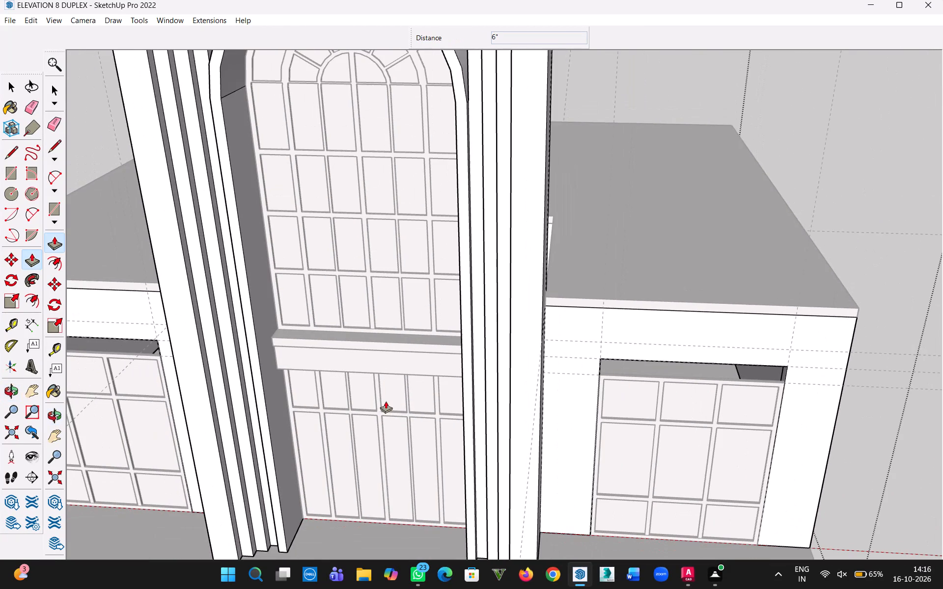
{"action": "scroll", "coordinate": [389, 401], "scroll_direction": "down", "scroll_amount": 1}
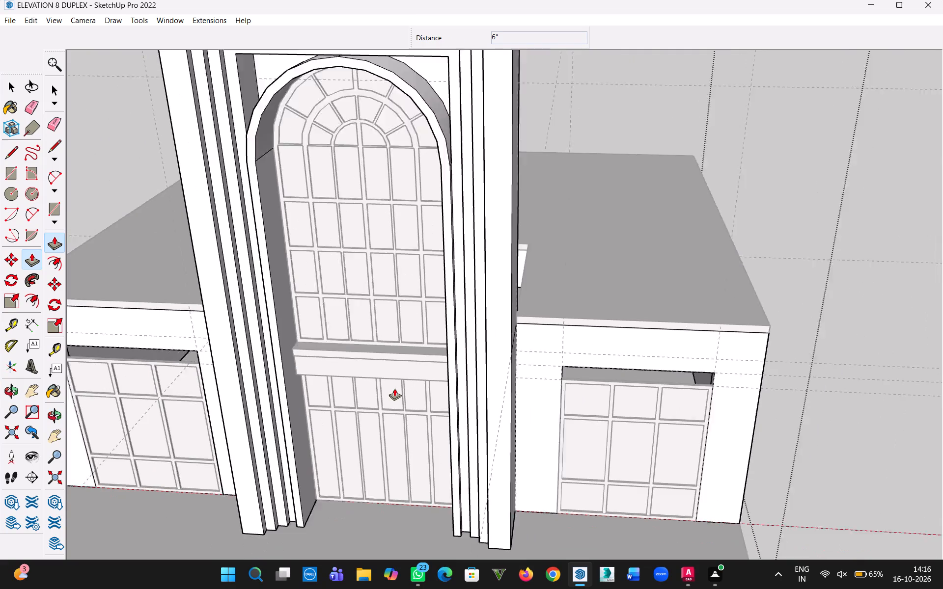
{"action": "scroll", "coordinate": [394, 388], "scroll_direction": "down", "scroll_amount": 2}
{"action": "middle_click_drag", "start_coordinate": [378, 357], "coordinate": [613, 257]}
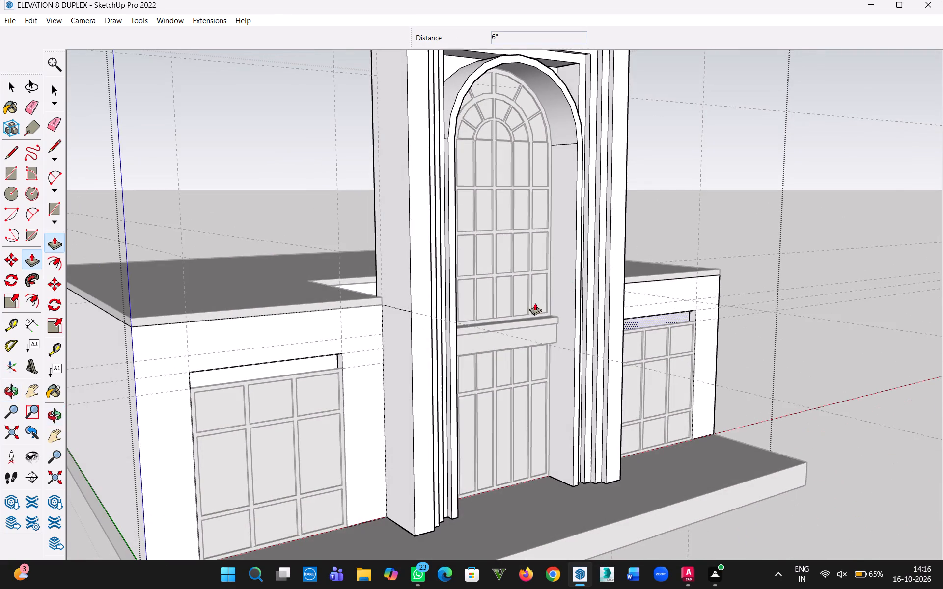
{"action": "scroll", "coordinate": [533, 304], "scroll_direction": "up", "scroll_amount": 3}
{"action": "scroll", "coordinate": [561, 345], "scroll_direction": "up", "scroll_amount": 4}
{"action": "middle_click_drag", "start_coordinate": [543, 328], "coordinate": [547, 445]}
{"action": "scroll", "coordinate": [548, 424], "scroll_direction": "up", "scroll_amount": 1}
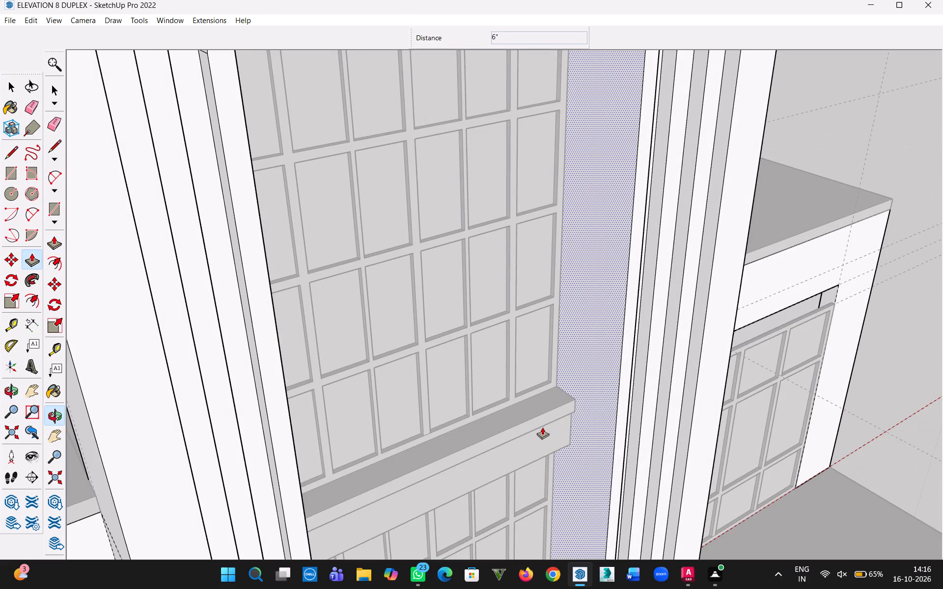
{"action": "middle_click_drag", "start_coordinate": [582, 444], "coordinate": [500, 449]}
{"action": "scroll", "coordinate": [480, 436], "scroll_direction": "down", "scroll_amount": 12}
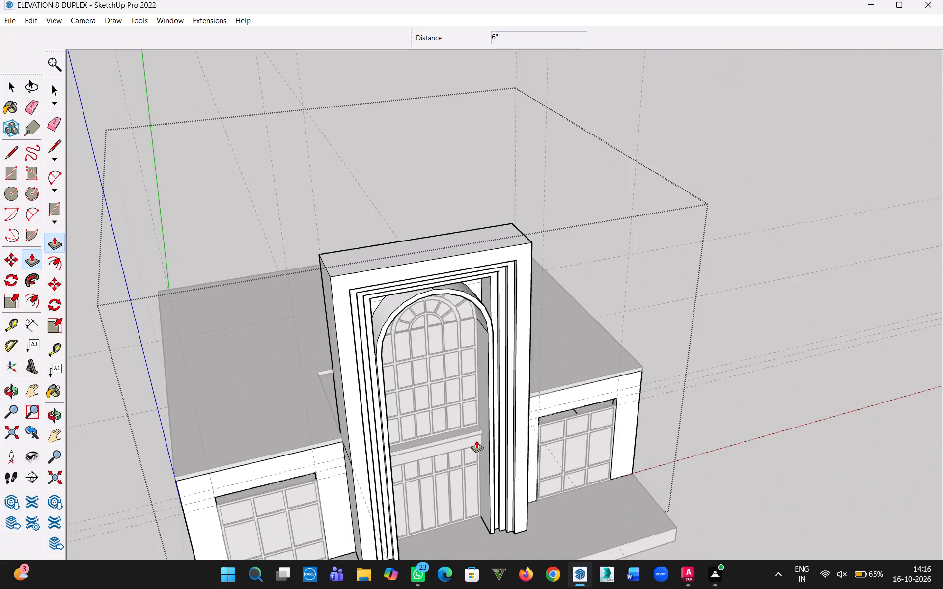
{"action": "middle_click_drag", "start_coordinate": [482, 440], "coordinate": [583, 284]}
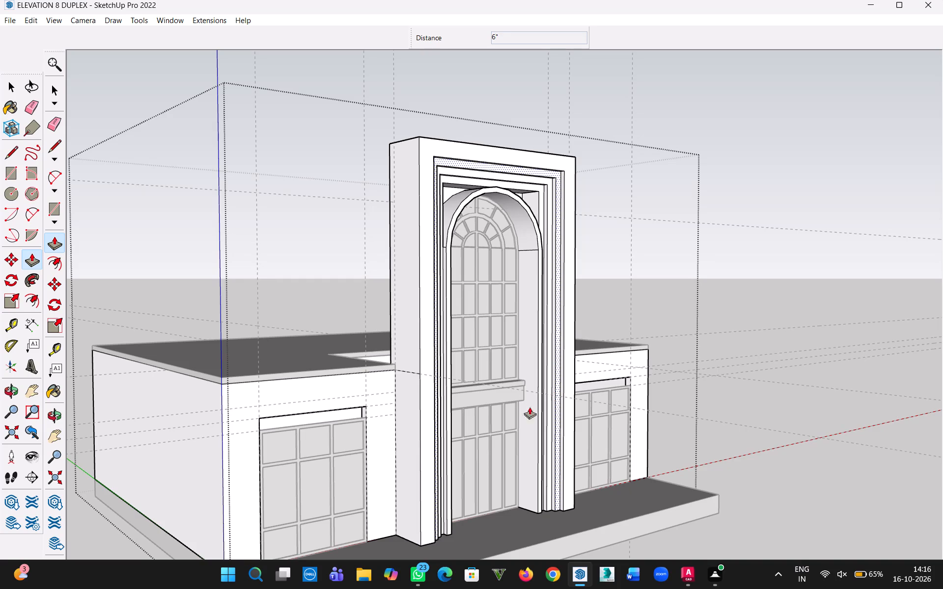
{"action": "middle_click_drag", "start_coordinate": [574, 417], "coordinate": [322, 484]}
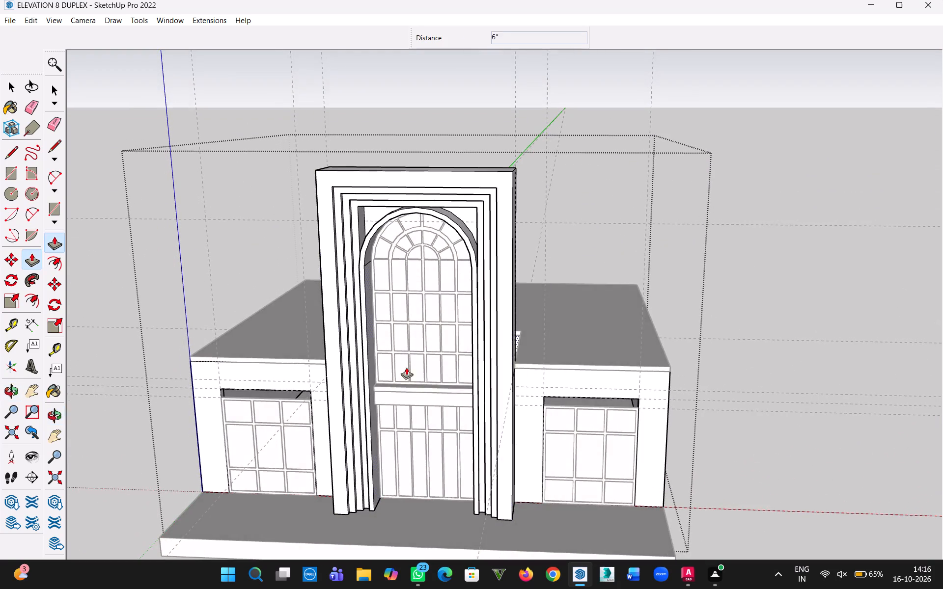
{"action": "middle_click_drag", "start_coordinate": [406, 350], "coordinate": [570, 483]}
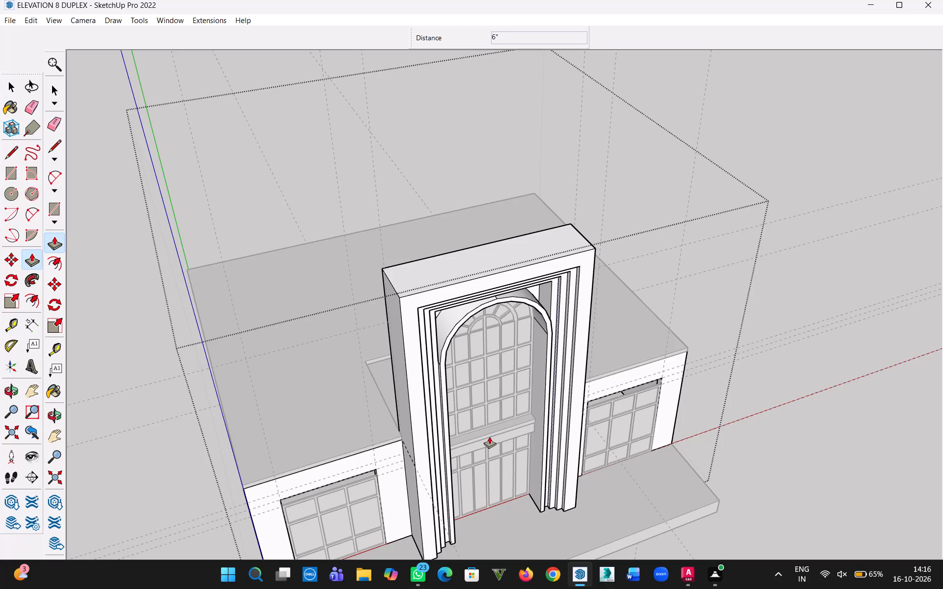
{"action": "middle_click_drag", "start_coordinate": [499, 386], "coordinate": [551, 360]}
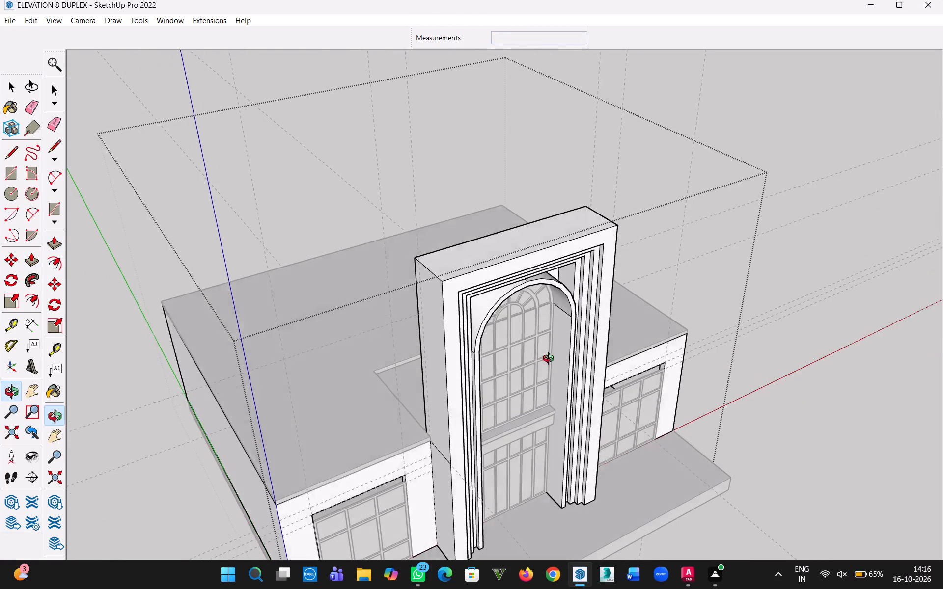
{"action": "middle_click_drag", "start_coordinate": [551, 360], "coordinate": [550, 356]}
{"action": "scroll", "coordinate": [509, 422], "scroll_direction": "up", "scroll_amount": 10}
{"action": "scroll", "coordinate": [519, 428], "scroll_direction": "down", "scroll_amount": 6}
{"action": "middle_click_drag", "start_coordinate": [527, 436], "coordinate": [287, 365]}
{"action": "scroll", "coordinate": [283, 379], "scroll_direction": "down", "scroll_amount": 4}
{"action": "middle_click_drag", "start_coordinate": [372, 432], "coordinate": [274, 439]}
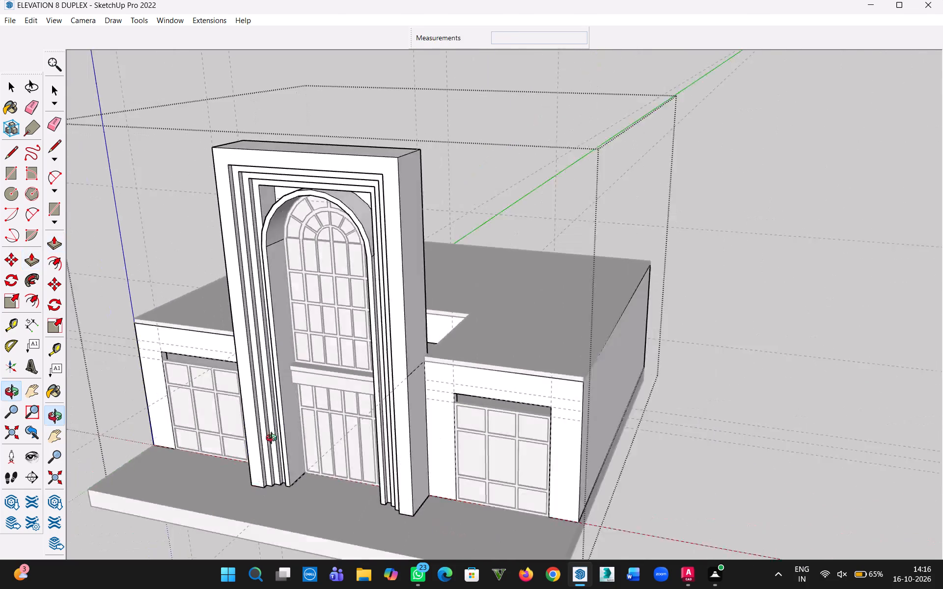
{"action": "middle_click_drag", "start_coordinate": [274, 439], "coordinate": [655, 420]}
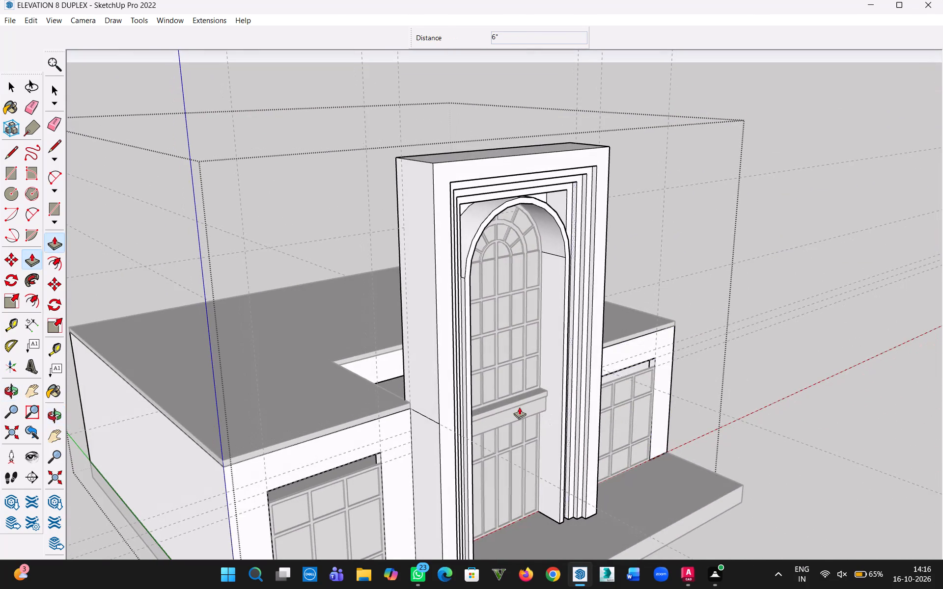
Examine the ledge between the entrance door and the arched window, close up and within the whole facade.
{"action": "middle_click_drag", "start_coordinate": [504, 404], "coordinate": [573, 404]}
{"action": "scroll", "coordinate": [566, 419], "scroll_direction": "up", "scroll_amount": 7}
{"action": "middle_click_drag", "start_coordinate": [606, 455], "coordinate": [444, 488]}
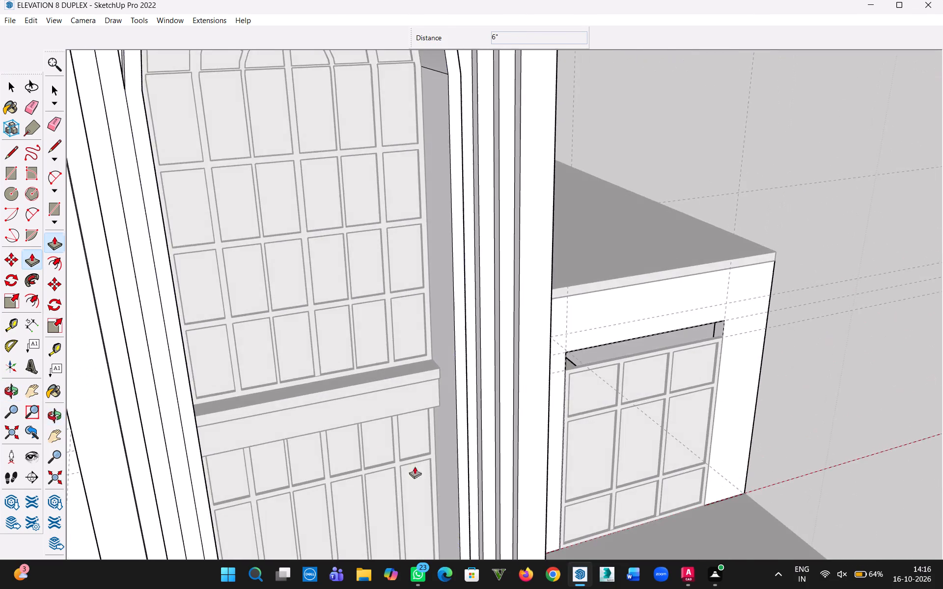
{"action": "scroll", "coordinate": [372, 448], "scroll_direction": "up", "scroll_amount": 5}
{"action": "scroll", "coordinate": [442, 464], "scroll_direction": "down", "scroll_amount": 8}
{"action": "left_click_drag", "start_coordinate": [403, 470], "coordinate": [423, 445]}
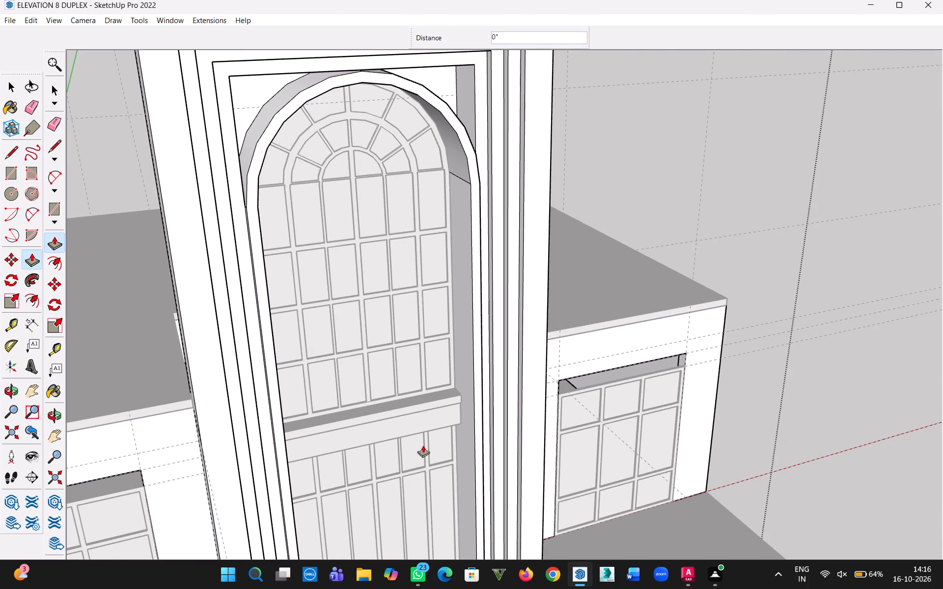
{"action": "left_click_drag", "start_coordinate": [423, 445], "coordinate": [416, 492]}
{"action": "scroll", "coordinate": [415, 487], "scroll_direction": "down", "scroll_amount": 7}
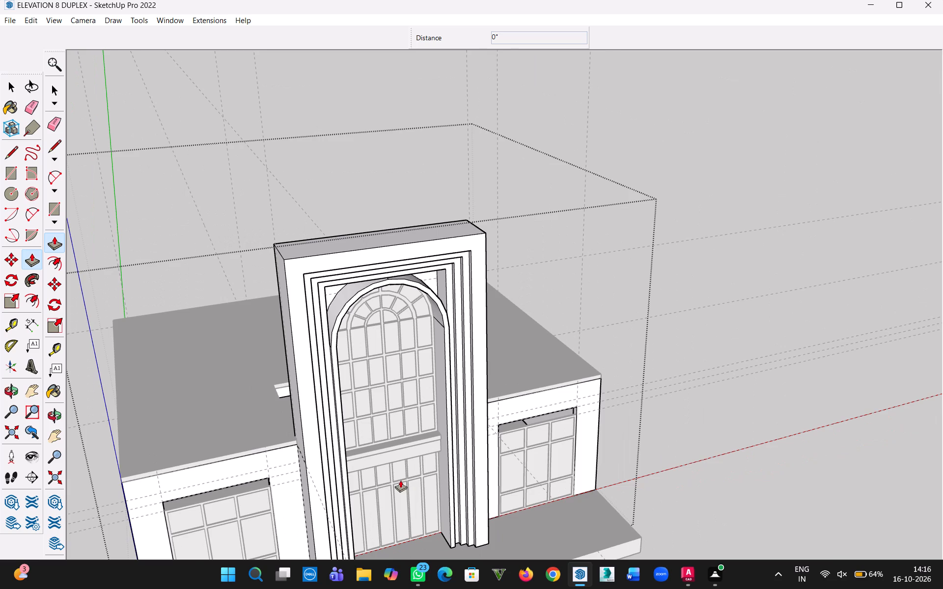
{"action": "key", "text": "h"}
{"action": "left_click_drag", "start_coordinate": [397, 490], "coordinate": [471, 369]}
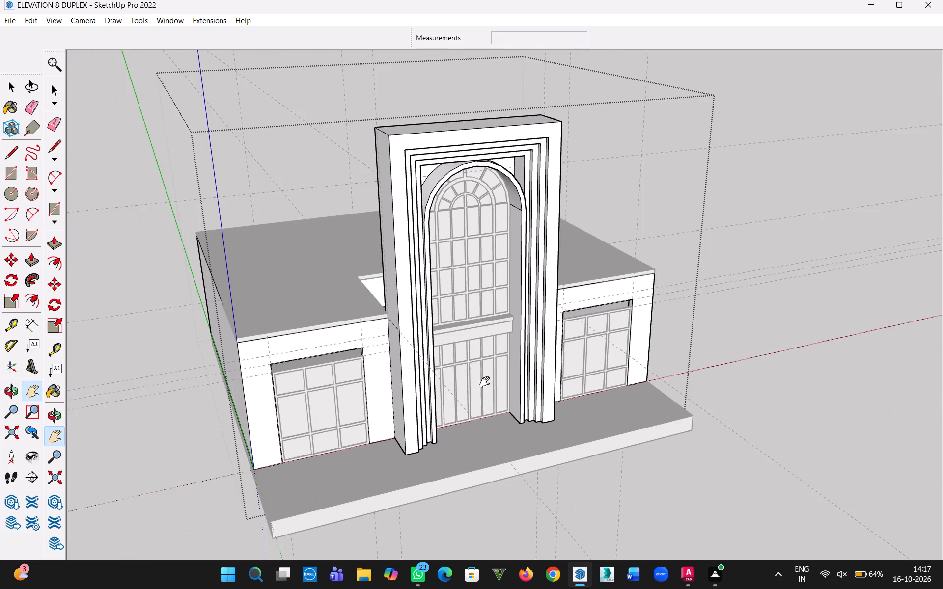
{"action": "middle_click_drag", "start_coordinate": [487, 382], "coordinate": [508, 270]}
{"action": "scroll", "coordinate": [508, 287], "scroll_direction": "up", "scroll_amount": 4}
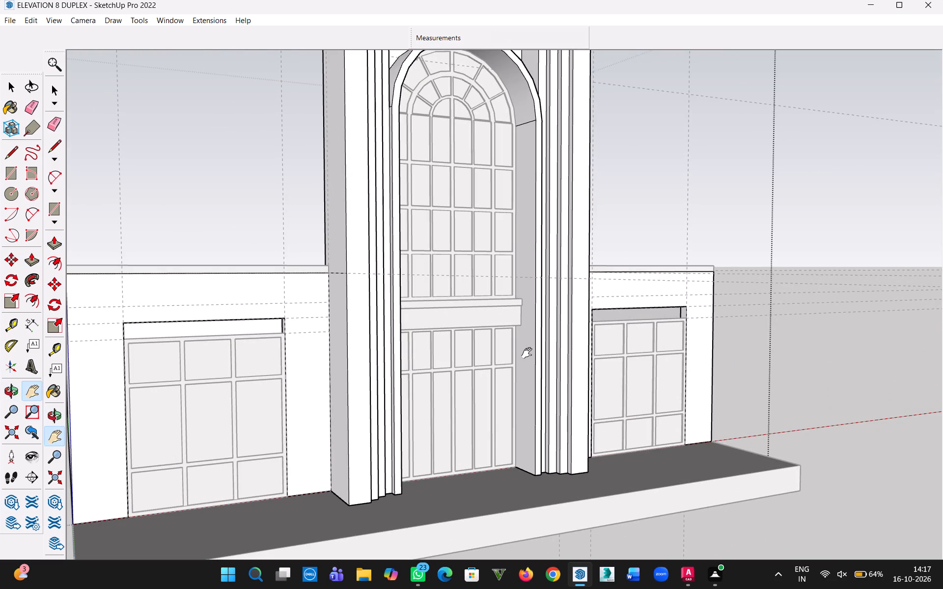
{"action": "key", "text": "Escape"}
{"action": "middle_click_drag", "start_coordinate": [647, 280], "coordinate": [607, 333]}
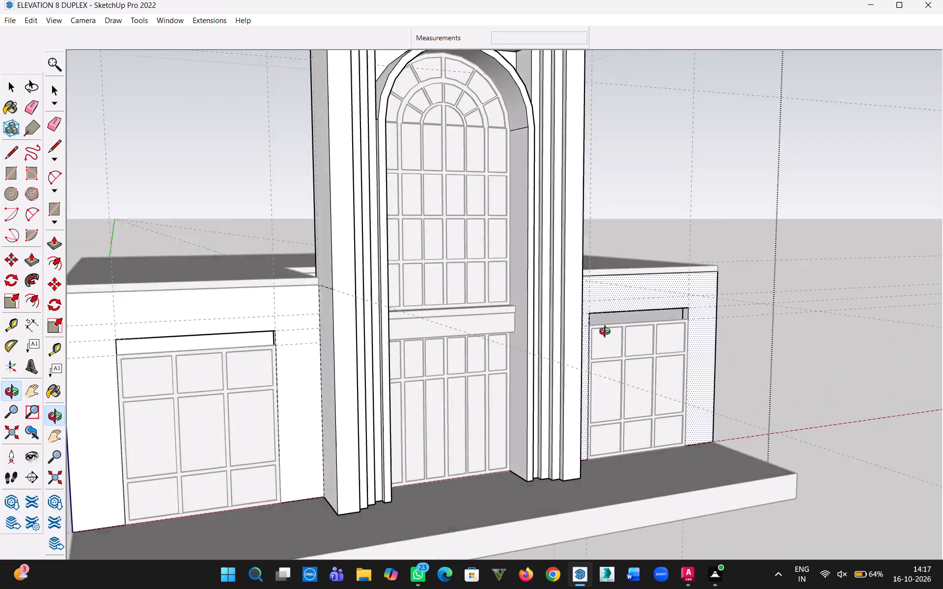
{"action": "middle_click_drag", "start_coordinate": [607, 333], "coordinate": [557, 397]}
{"action": "scroll", "coordinate": [422, 339], "scroll_direction": "up", "scroll_amount": 8}
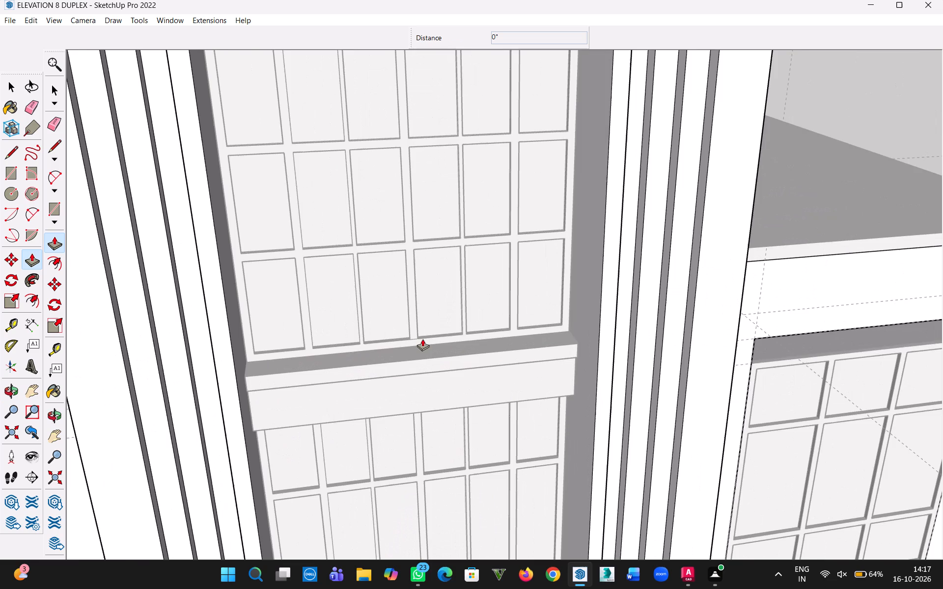
{"action": "scroll", "coordinate": [423, 342], "scroll_direction": "up", "scroll_amount": 4}
{"action": "scroll", "coordinate": [437, 388], "scroll_direction": "down", "scroll_amount": 11}
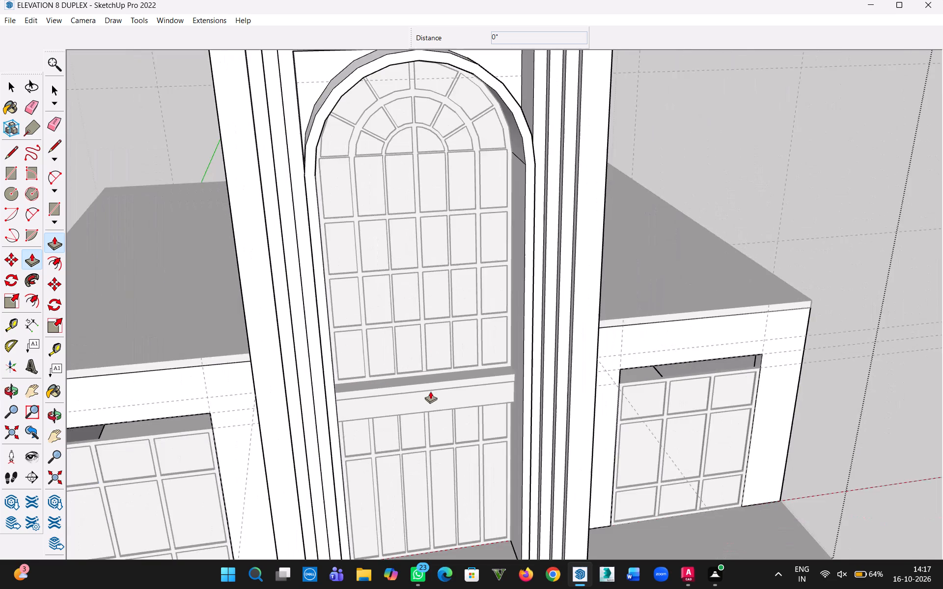
{"action": "scroll", "coordinate": [430, 391], "scroll_direction": "down", "scroll_amount": 9}
{"action": "middle_click_drag", "start_coordinate": [430, 391], "coordinate": [442, 314]}
{"action": "scroll", "coordinate": [442, 314], "scroll_direction": "up", "scroll_amount": 3}
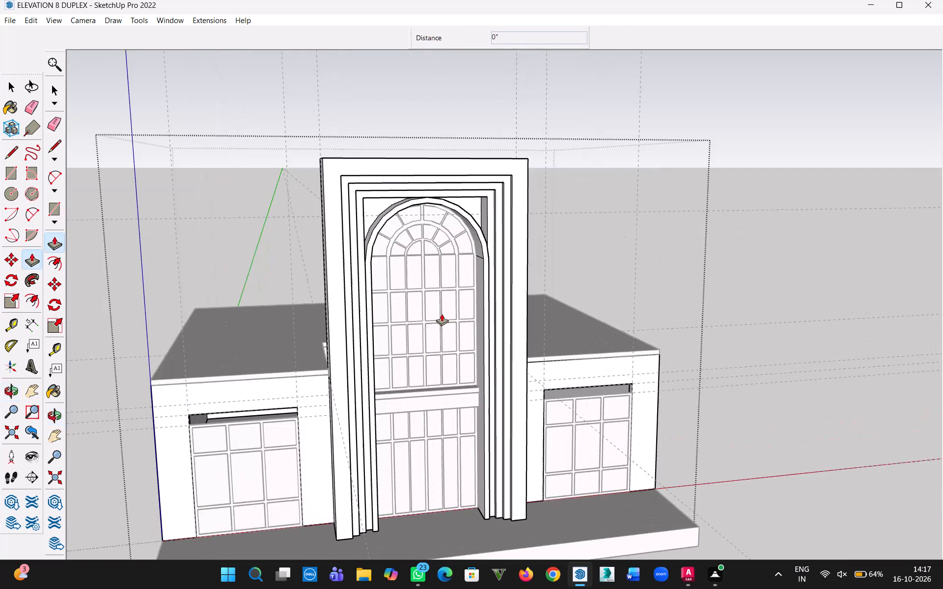
{"action": "scroll", "coordinate": [443, 323], "scroll_direction": "up", "scroll_amount": 4}
{"action": "scroll", "coordinate": [394, 325], "scroll_direction": "up", "scroll_amount": 1}
{"action": "middle_click_drag", "start_coordinate": [394, 325], "coordinate": [445, 339]}
{"action": "scroll", "coordinate": [451, 339], "scroll_direction": "up", "scroll_amount": 4}
{"action": "scroll", "coordinate": [451, 339], "scroll_direction": "down", "scroll_amount": 6}
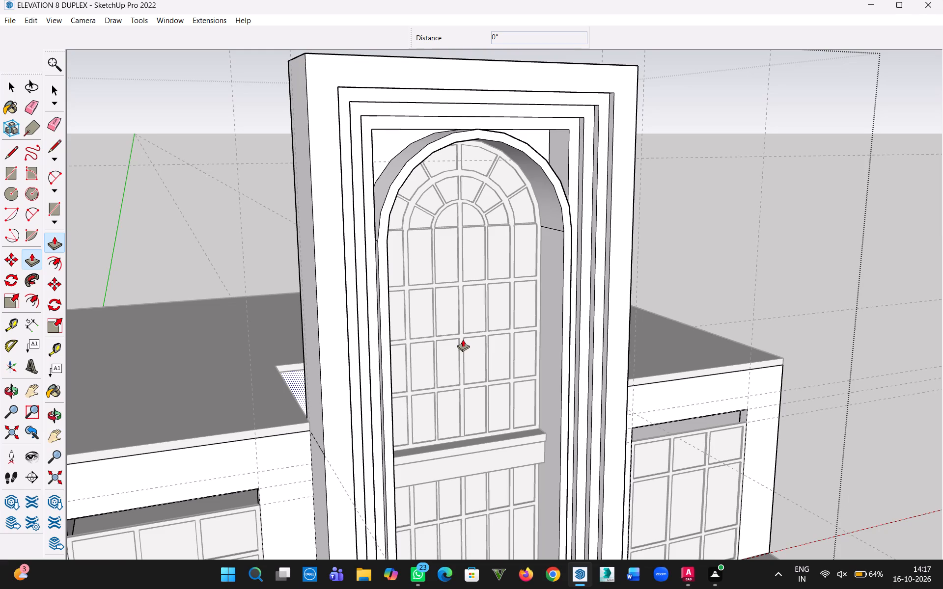
Delete the stray horizontal edge at roof-slab level on the entrance frame's right outer side face.
{"action": "middle_click_drag", "start_coordinate": [717, 354], "coordinate": [333, 387]}
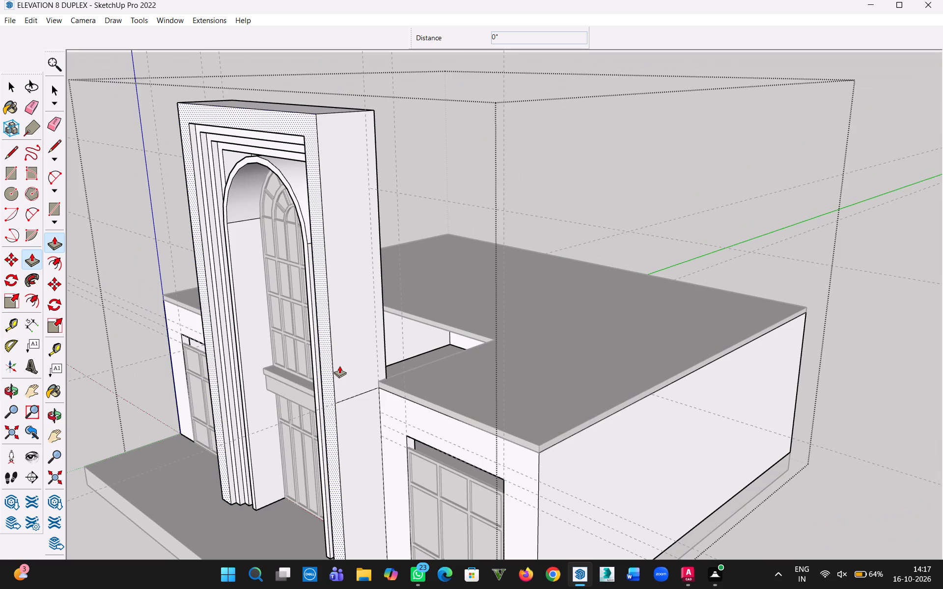
{"action": "left_click", "coordinate": [7, 85]}
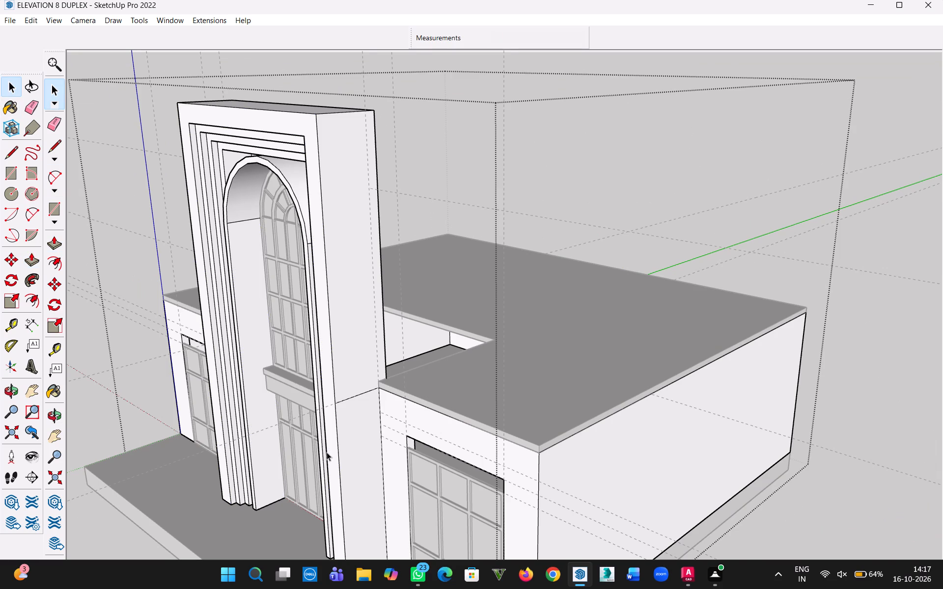
{"action": "scroll", "coordinate": [327, 458], "scroll_direction": "up", "scroll_amount": 7}
{"action": "left_click", "coordinate": [368, 347]}
{"action": "scroll", "coordinate": [361, 377], "scroll_direction": "down", "scroll_amount": 3}
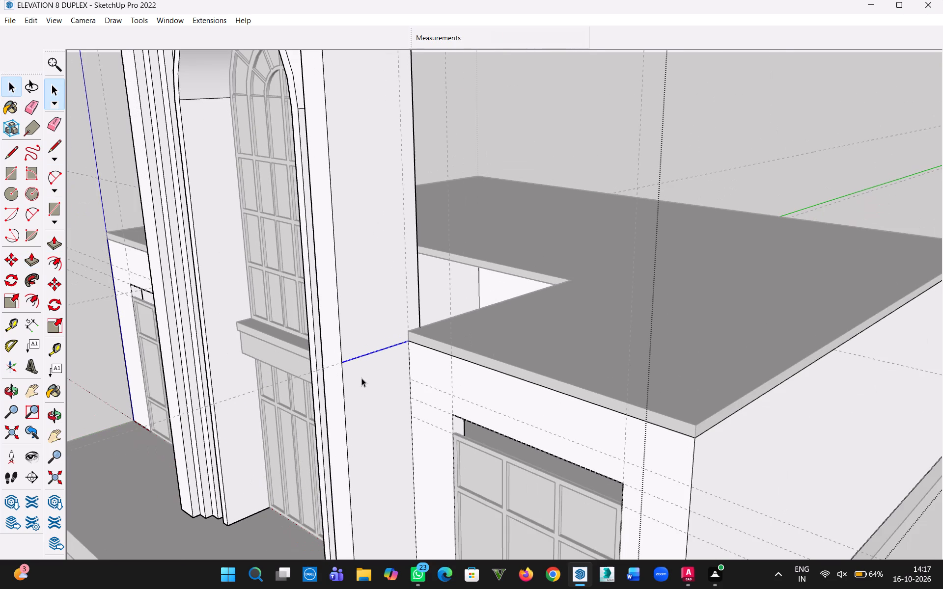
{"action": "key", "text": "Delete"}
Delete the matching stray edge at roof-slab level on the entrance frame's left outer side face.
{"action": "middle_click_drag", "start_coordinate": [230, 392], "coordinate": [329, 410]}
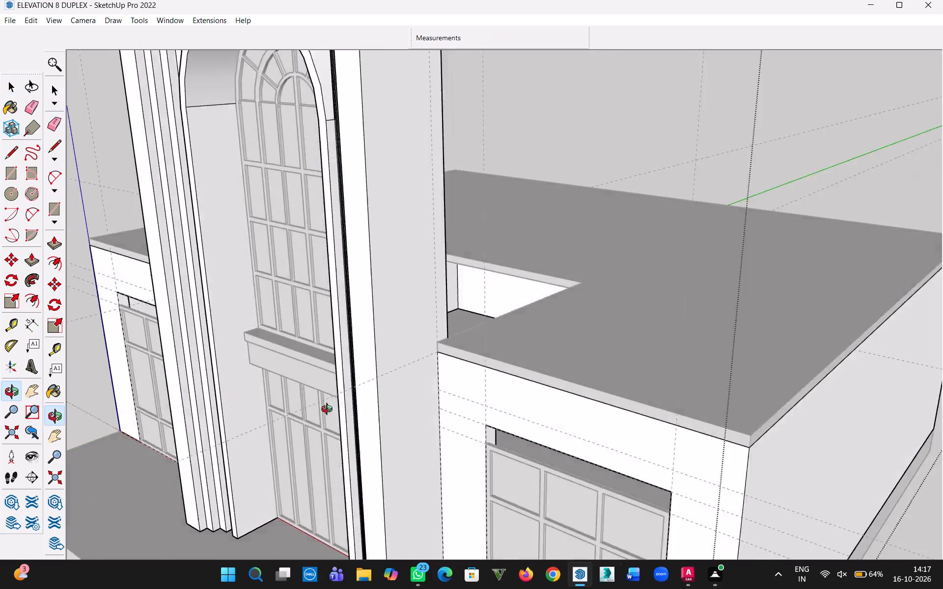
{"action": "middle_click_drag", "start_coordinate": [329, 410], "coordinate": [793, 403]}
{"action": "left_click", "coordinate": [735, 346]}
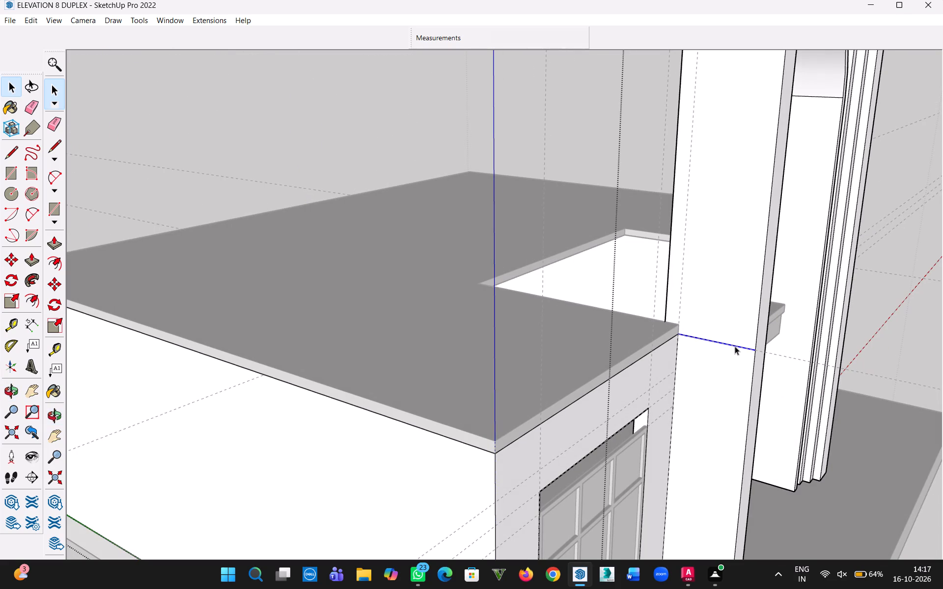
{"action": "key", "text": "Delete"}
Examine the arched window grid, the stepped frame and the door below from the front.
{"action": "scroll", "coordinate": [875, 445], "scroll_direction": "down", "scroll_amount": 4}
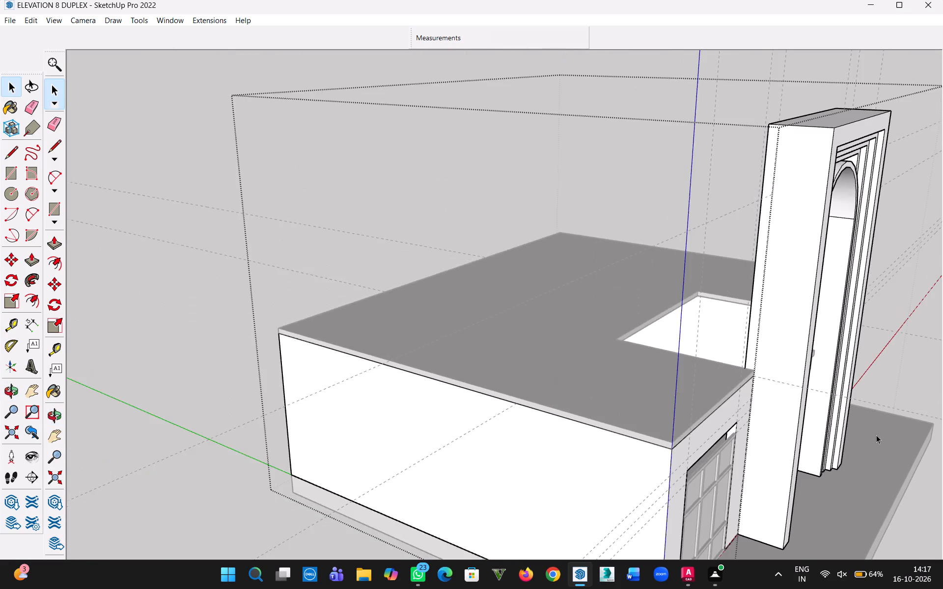
{"action": "scroll", "coordinate": [857, 403], "scroll_direction": "down", "scroll_amount": 2}
{"action": "middle_click_drag", "start_coordinate": [840, 402], "coordinate": [460, 367]}
{"action": "scroll", "coordinate": [522, 413], "scroll_direction": "down", "scroll_amount": 3}
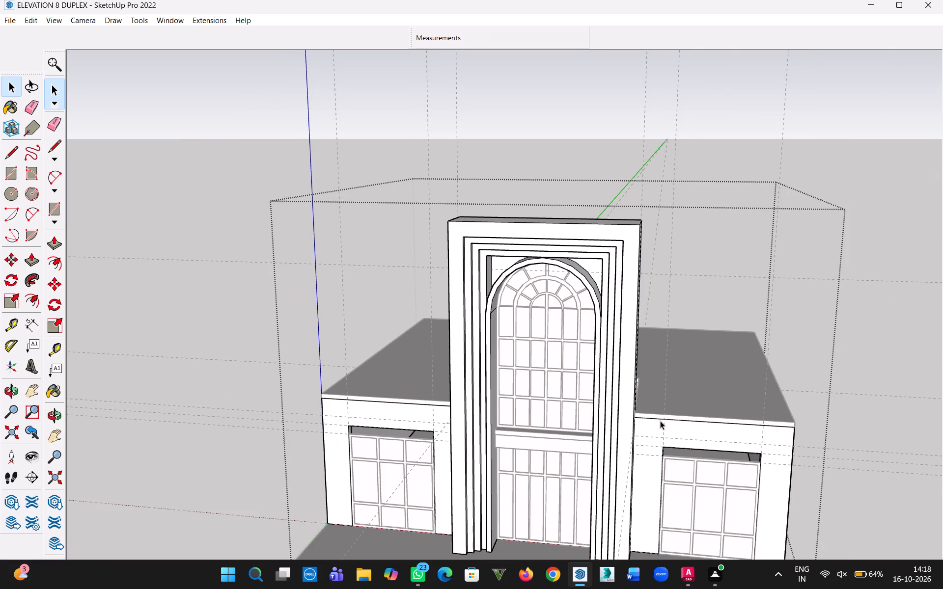
{"action": "scroll", "coordinate": [655, 329], "scroll_direction": "up", "scroll_amount": 2}
{"action": "scroll", "coordinate": [610, 370], "scroll_direction": "up", "scroll_amount": 4}
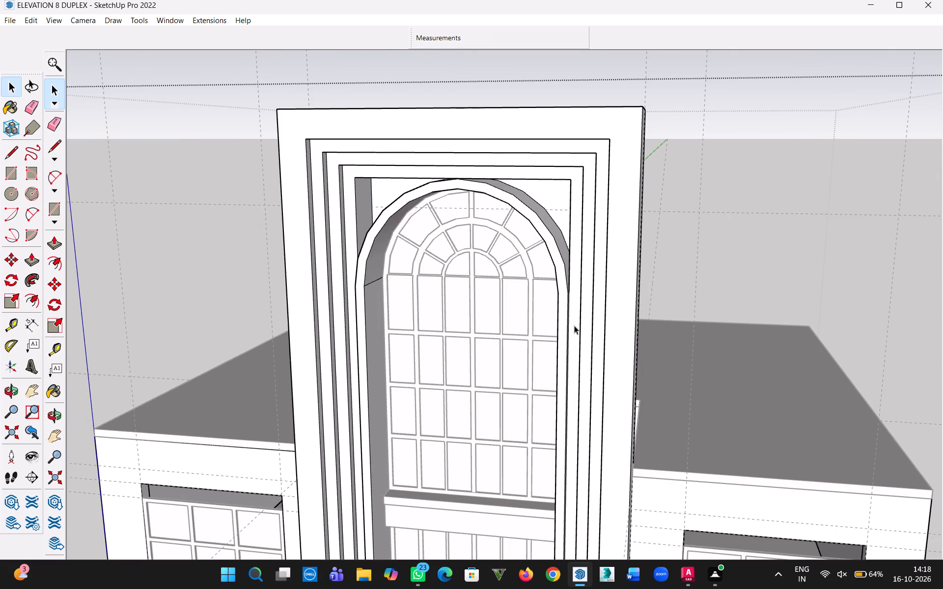
{"action": "scroll", "coordinate": [575, 336], "scroll_direction": "up", "scroll_amount": 3}
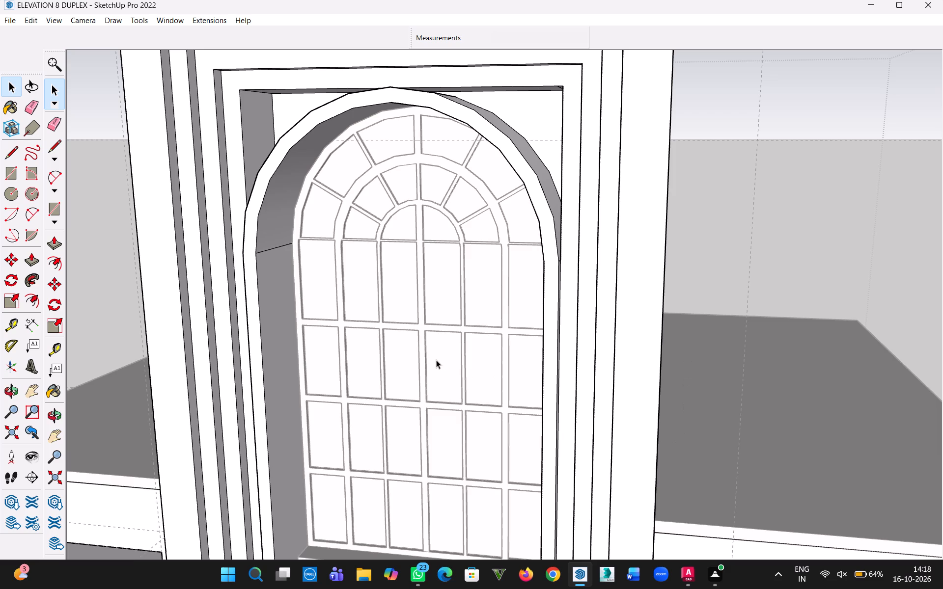
{"action": "scroll", "coordinate": [454, 386], "scroll_direction": "down", "scroll_amount": 6}
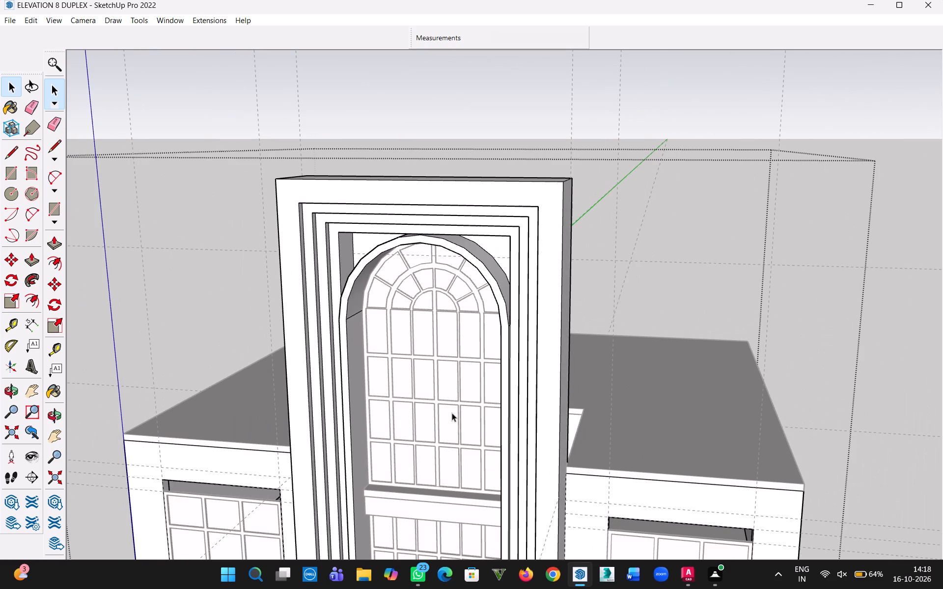
{"action": "key", "text": "h"}
{"action": "left_click_drag", "start_coordinate": [456, 453], "coordinate": [522, 332]}
{"action": "middle_click_drag", "start_coordinate": [494, 428], "coordinate": [498, 426]}
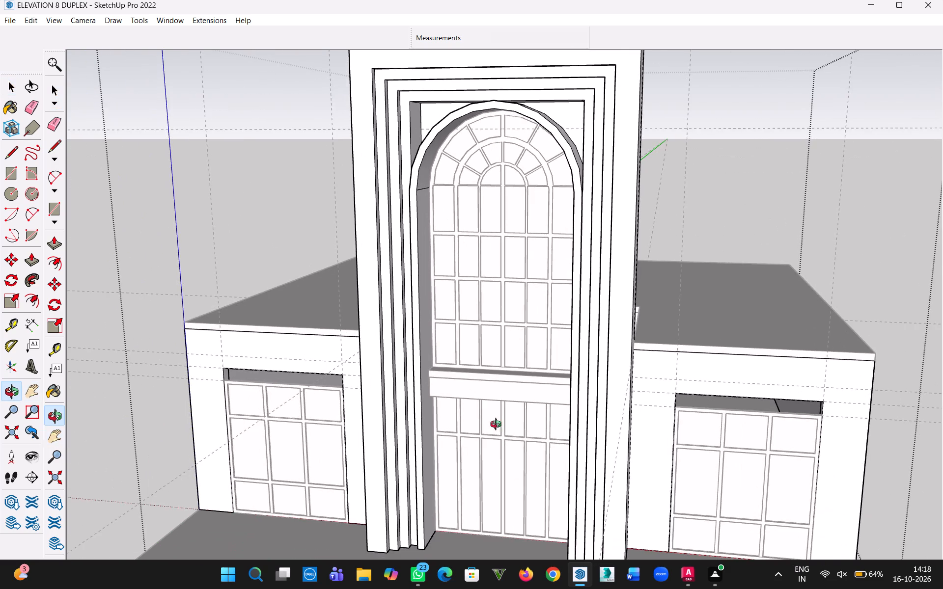
Examine the arched entrance, its stepped frame and both side wings from several angles.
{"action": "middle_click_drag", "start_coordinate": [498, 426], "coordinate": [571, 368]}
{"action": "scroll", "coordinate": [572, 370], "scroll_direction": "down", "scroll_amount": 3}
{"action": "middle_click_drag", "start_coordinate": [559, 365], "coordinate": [643, 419]}
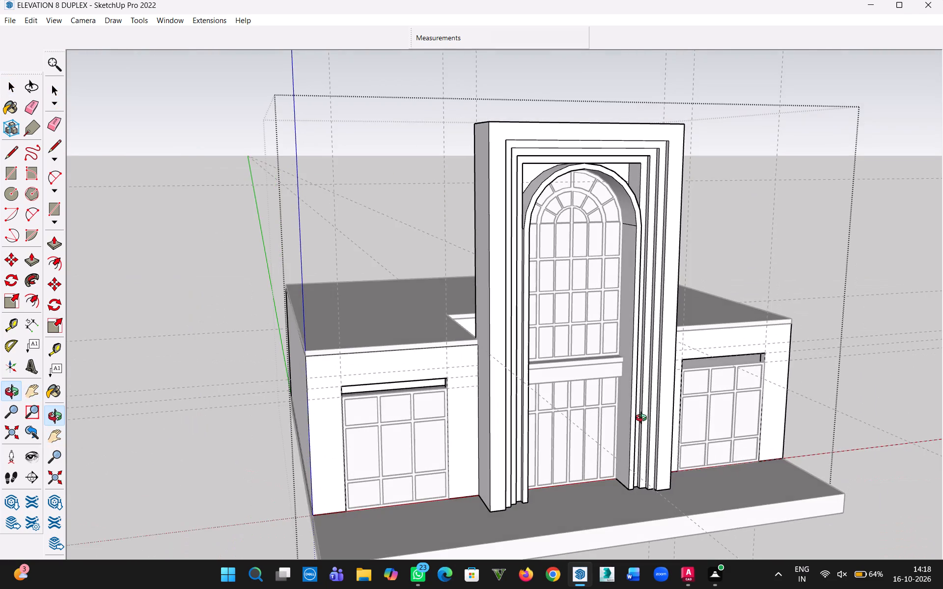
{"action": "middle_click_drag", "start_coordinate": [643, 419], "coordinate": [675, 438]}
{"action": "scroll", "coordinate": [659, 429], "scroll_direction": "up", "scroll_amount": 4}
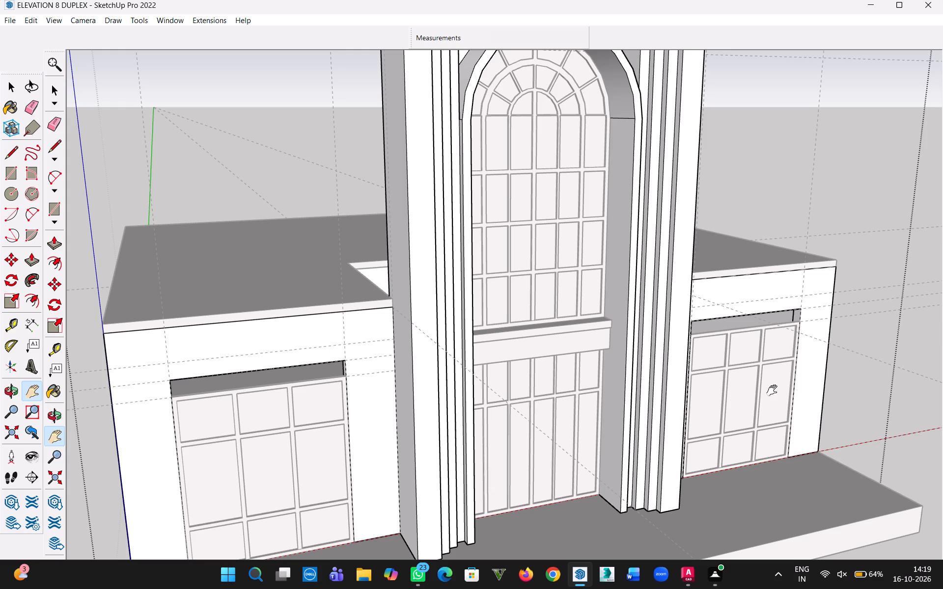
{"action": "middle_click_drag", "start_coordinate": [759, 376], "coordinate": [369, 500]}
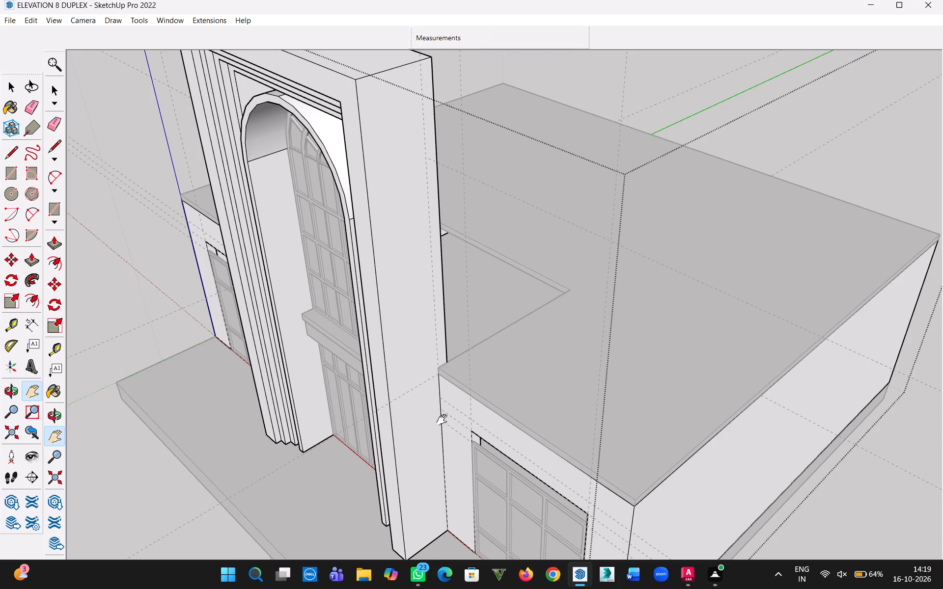
{"action": "middle_click_drag", "start_coordinate": [378, 402], "coordinate": [749, 361]}
Close the group open for editing and return to the whole model.
{"action": "left_click", "coordinate": [9, 85]}
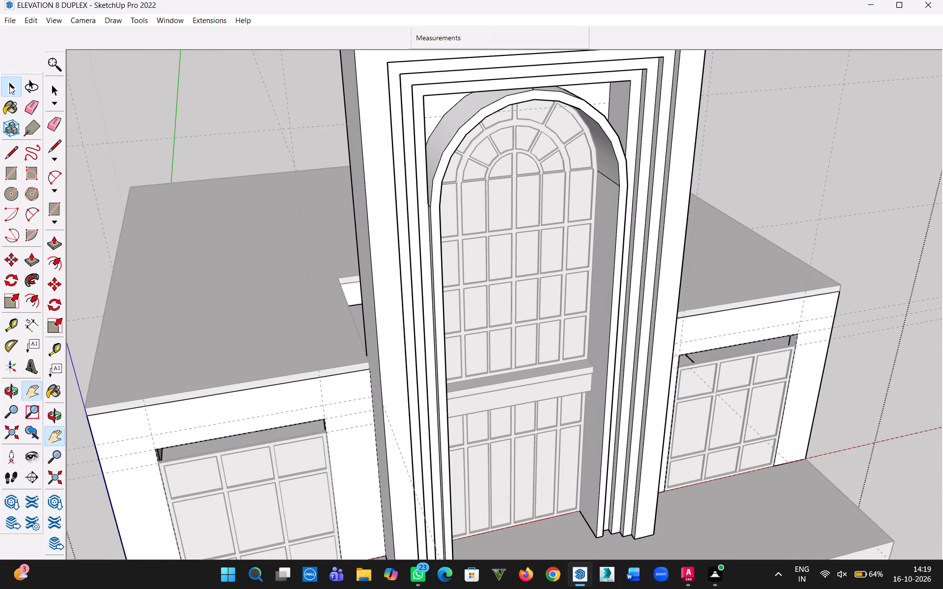
{"action": "left_click", "coordinate": [212, 201]}
{"action": "scroll", "coordinate": [433, 349], "scroll_direction": "down", "scroll_amount": 11}
{"action": "left_click", "coordinate": [708, 342]}
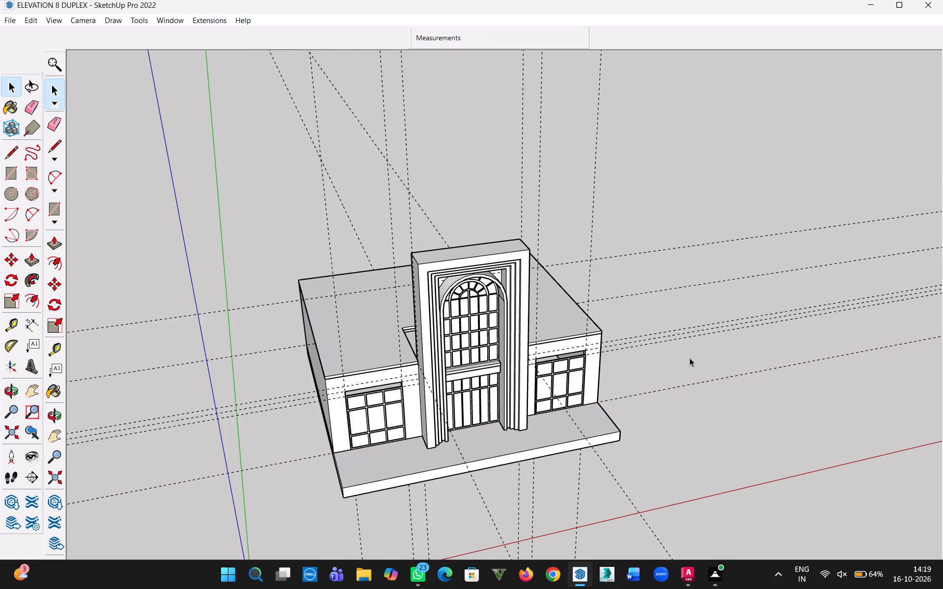
Examine the entrance recess, the ledge above the door and the stepped frame from the front and obliquely.
{"action": "scroll", "coordinate": [535, 384], "scroll_direction": "up", "scroll_amount": 8}
{"action": "middle_click_drag", "start_coordinate": [495, 399], "coordinate": [633, 416]}
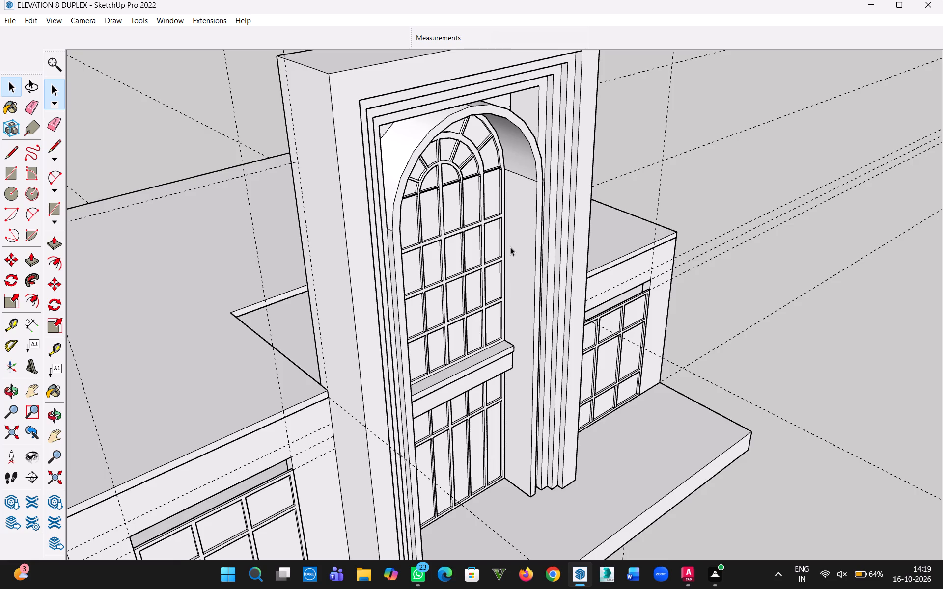
{"action": "scroll", "coordinate": [629, 262], "scroll_direction": "up", "scroll_amount": 4}
{"action": "middle_click_drag", "start_coordinate": [578, 301], "coordinate": [567, 331]}
{"action": "scroll", "coordinate": [567, 331], "scroll_direction": "down", "scroll_amount": 10}
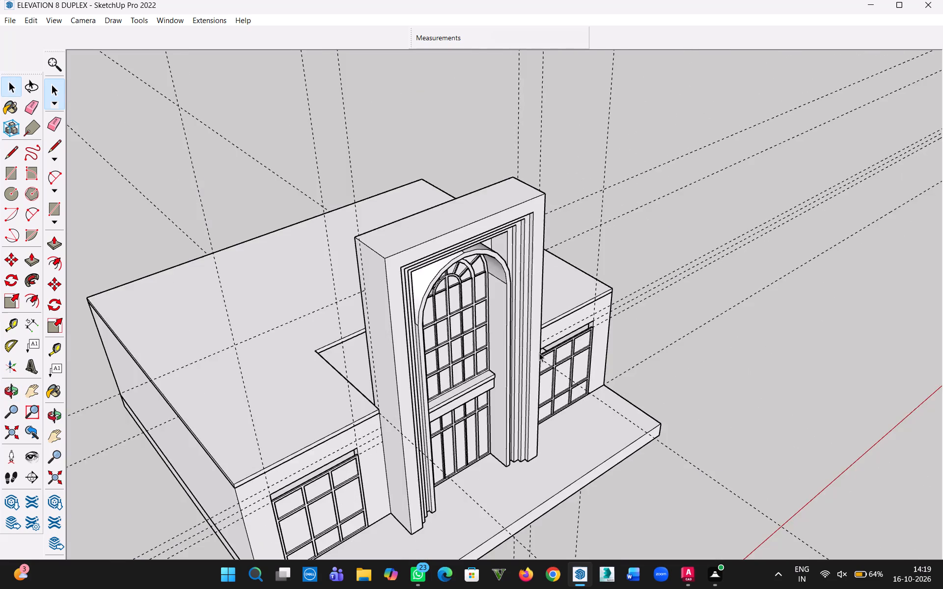
{"action": "middle_click_drag", "start_coordinate": [530, 364], "coordinate": [320, 290]}
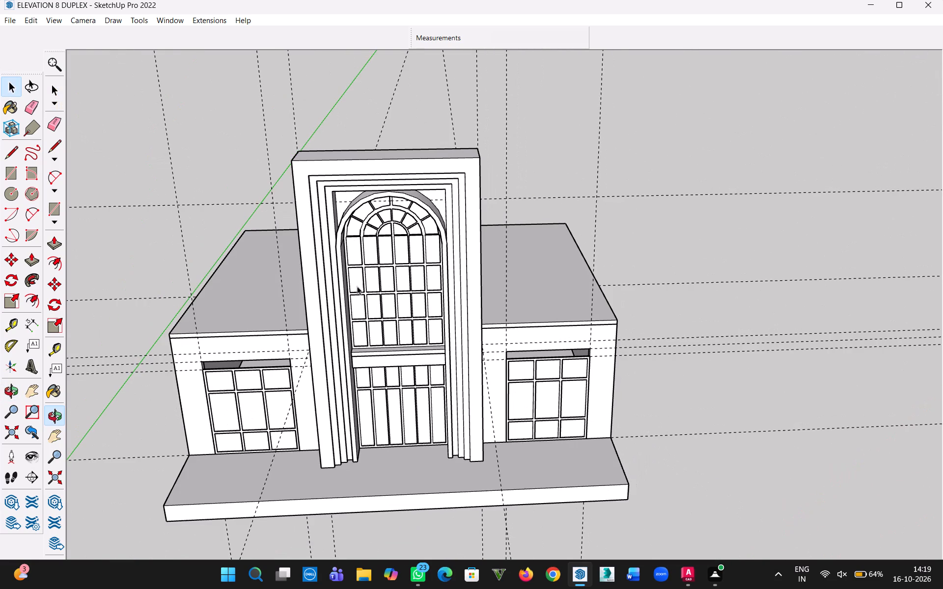
{"action": "scroll", "coordinate": [363, 285], "scroll_direction": "up", "scroll_amount": 4}
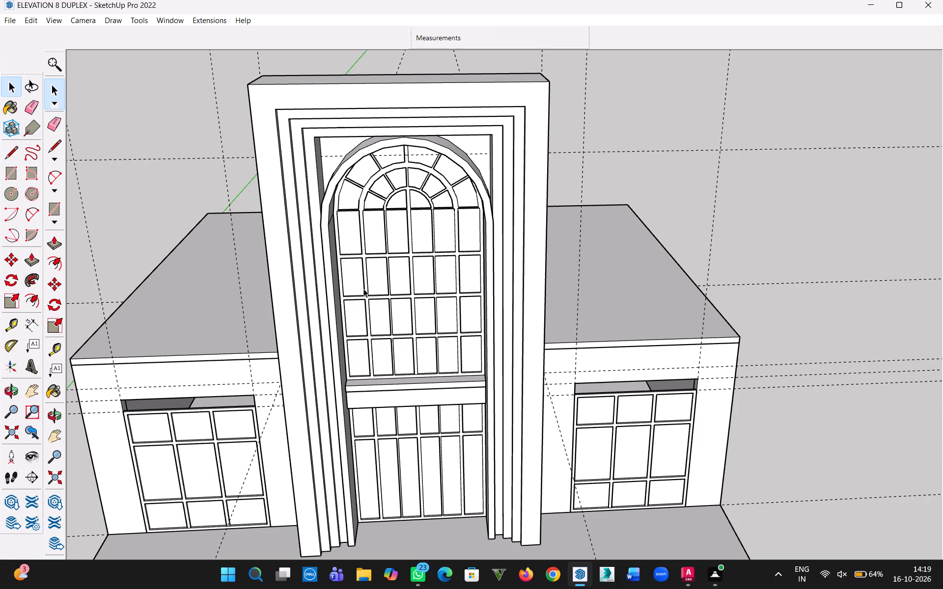
{"action": "middle_click_drag", "start_coordinate": [390, 287], "coordinate": [573, 303]}
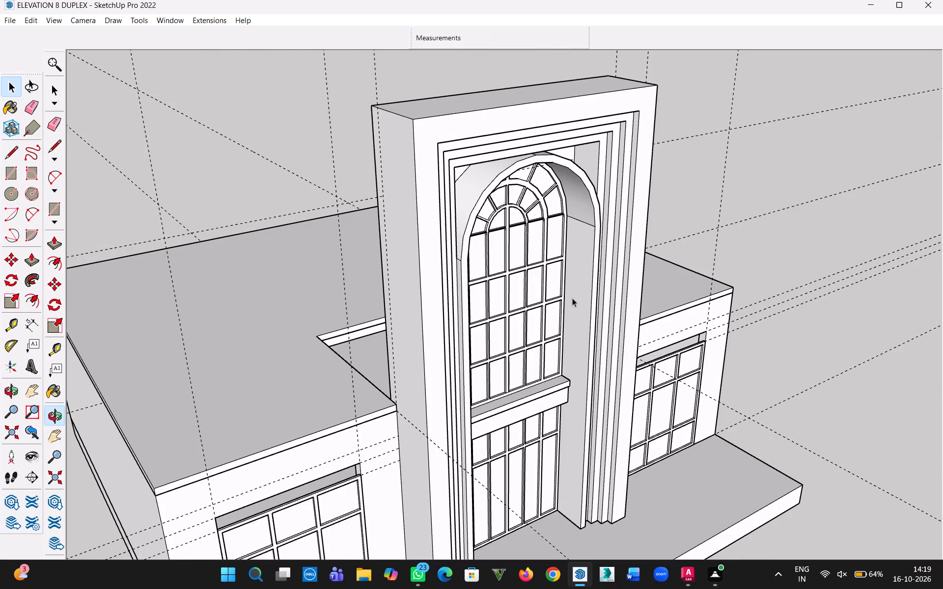
{"action": "scroll", "coordinate": [539, 361], "scroll_direction": "up", "scroll_amount": 4}
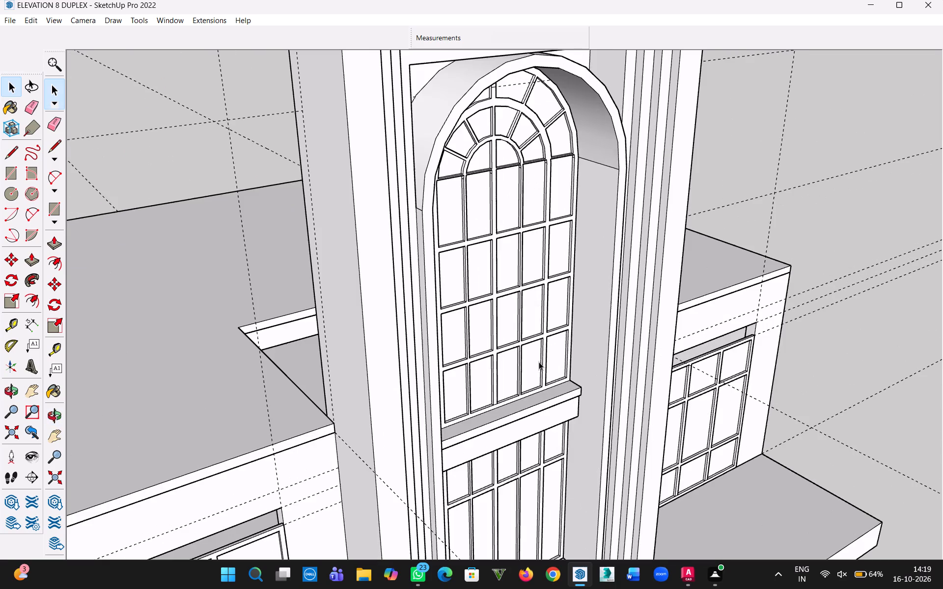
{"action": "middle_click_drag", "start_coordinate": [569, 393], "coordinate": [417, 303]}
{"action": "scroll", "coordinate": [572, 246], "scroll_direction": "up", "scroll_amount": 1}
{"action": "scroll", "coordinate": [367, 343], "scroll_direction": "down", "scroll_amount": 6}
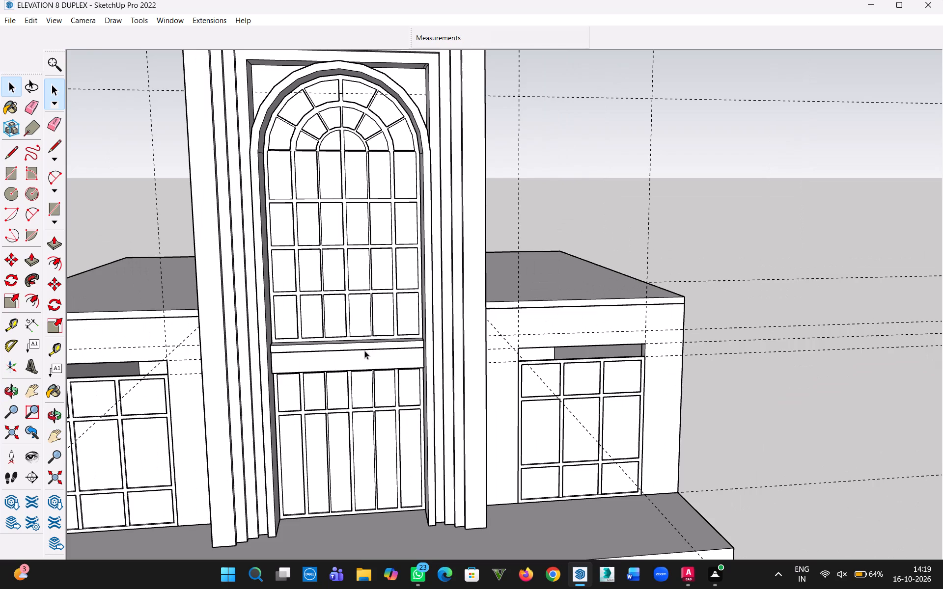
{"action": "middle_click_drag", "start_coordinate": [364, 350], "coordinate": [534, 384]}
{"action": "scroll", "coordinate": [523, 393], "scroll_direction": "down", "scroll_amount": 4}
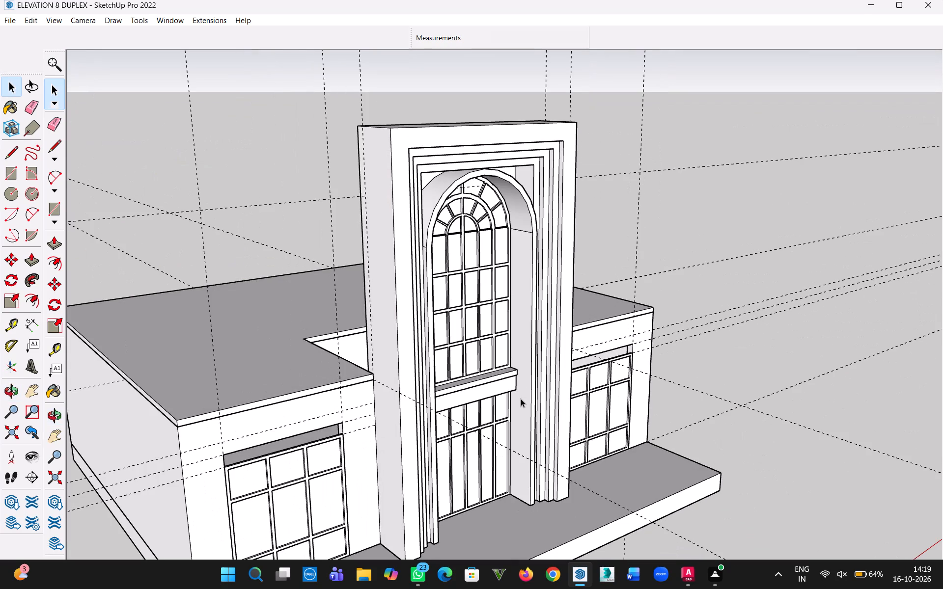
{"action": "right_click", "coordinate": [513, 414]}
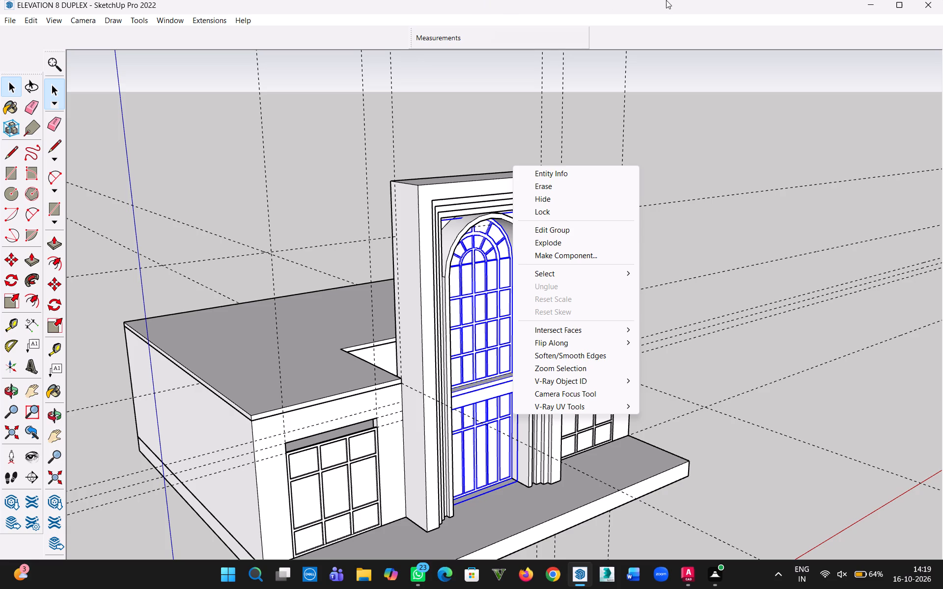
{"action": "left_click", "coordinate": [664, 140]}
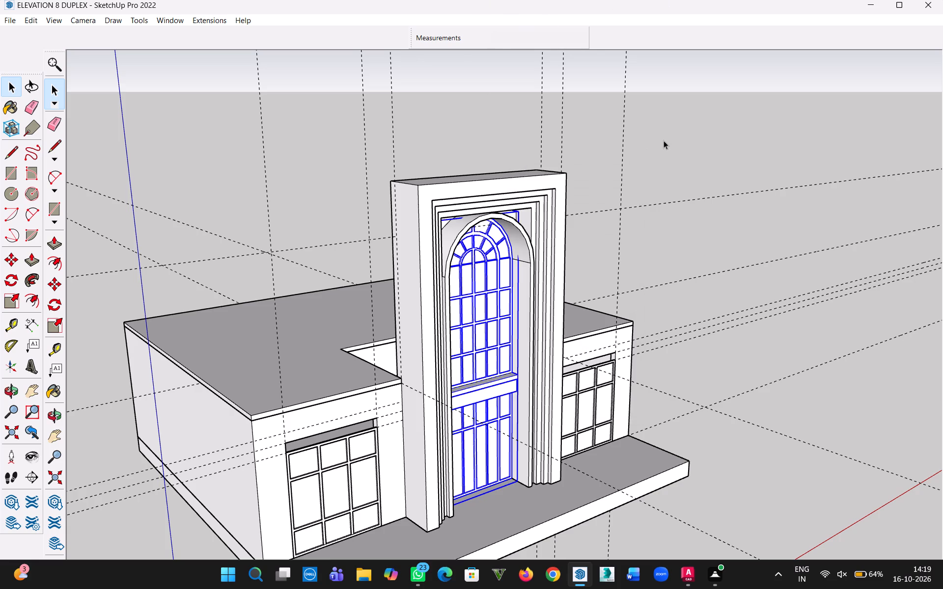
Examine the front facade and the arched window's glazing bars close up.
{"action": "middle_click_drag", "start_coordinate": [647, 159], "coordinate": [453, 208]}
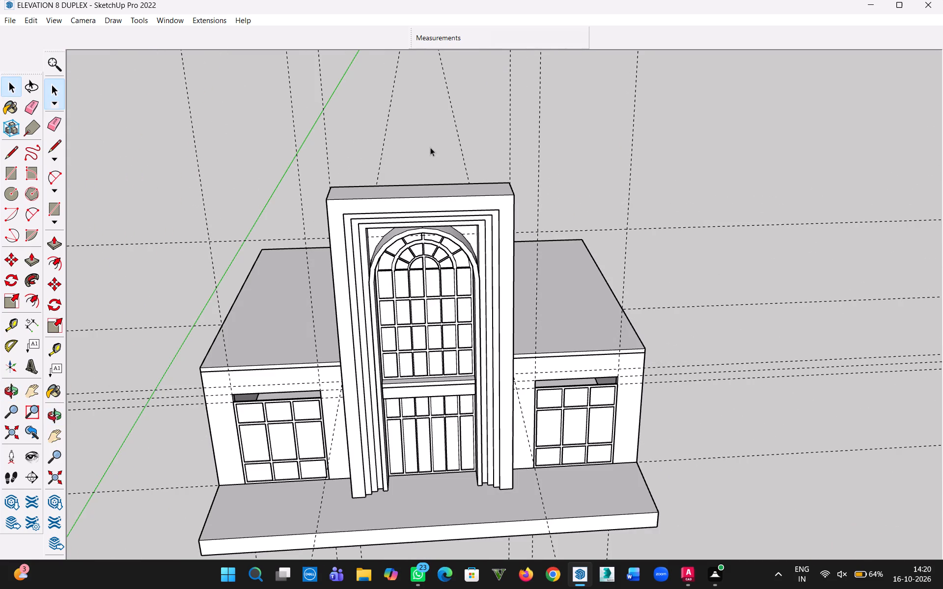
{"action": "middle_click_drag", "start_coordinate": [417, 187], "coordinate": [451, 80]}
{"action": "scroll", "coordinate": [495, 220], "scroll_direction": "up", "scroll_amount": 3}
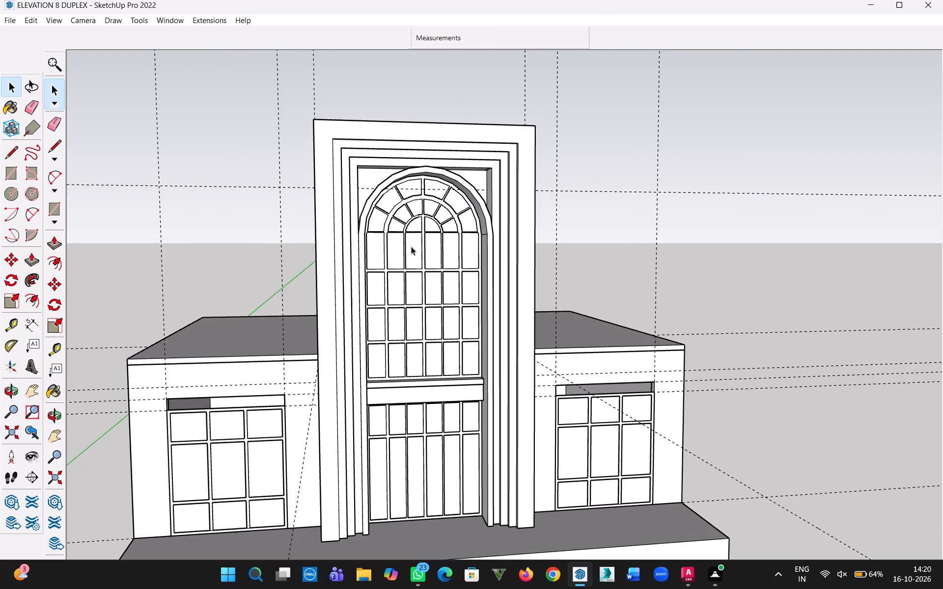
{"action": "scroll", "coordinate": [406, 249], "scroll_direction": "up", "scroll_amount": 5}
{"action": "scroll", "coordinate": [413, 245], "scroll_direction": "down", "scroll_amount": 1}
{"action": "scroll", "coordinate": [415, 257], "scroll_direction": "up", "scroll_amount": 5}
{"action": "middle_click_drag", "start_coordinate": [317, 243], "coordinate": [371, 324]}
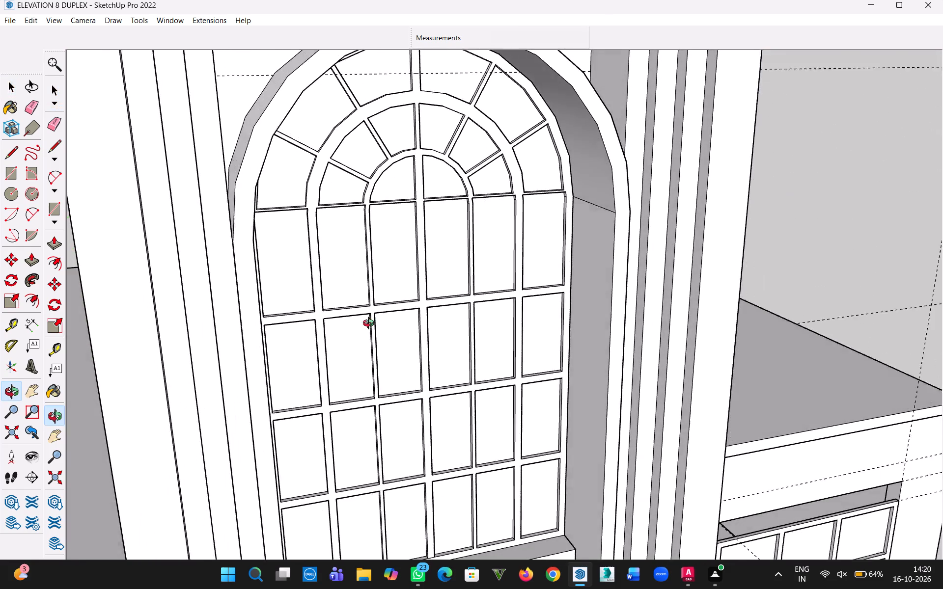
{"action": "middle_click_drag", "start_coordinate": [371, 324], "coordinate": [304, 241]}
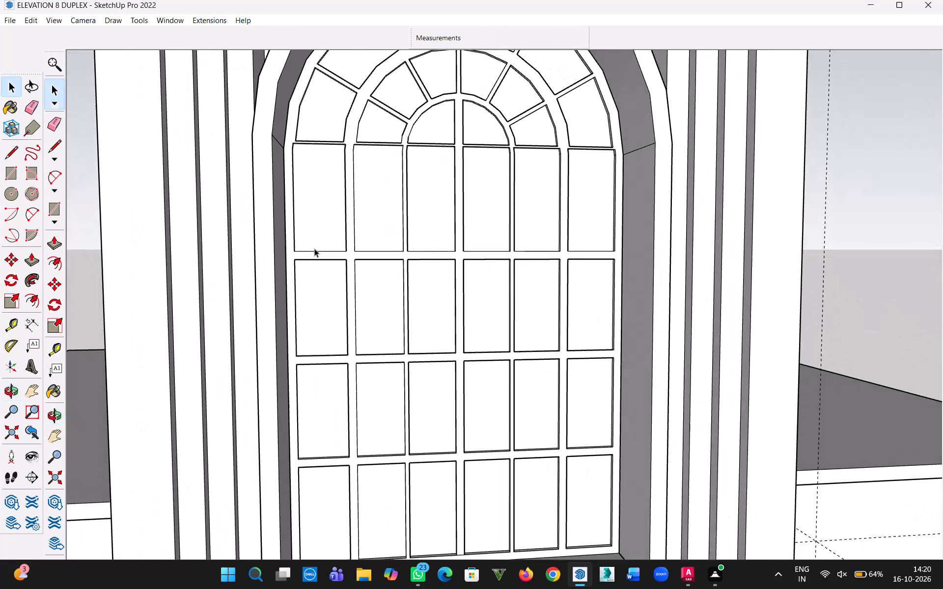
{"action": "scroll", "coordinate": [315, 248], "scroll_direction": "down", "scroll_amount": 12}
{"action": "middle_click_drag", "start_coordinate": [349, 275], "coordinate": [501, 380]}
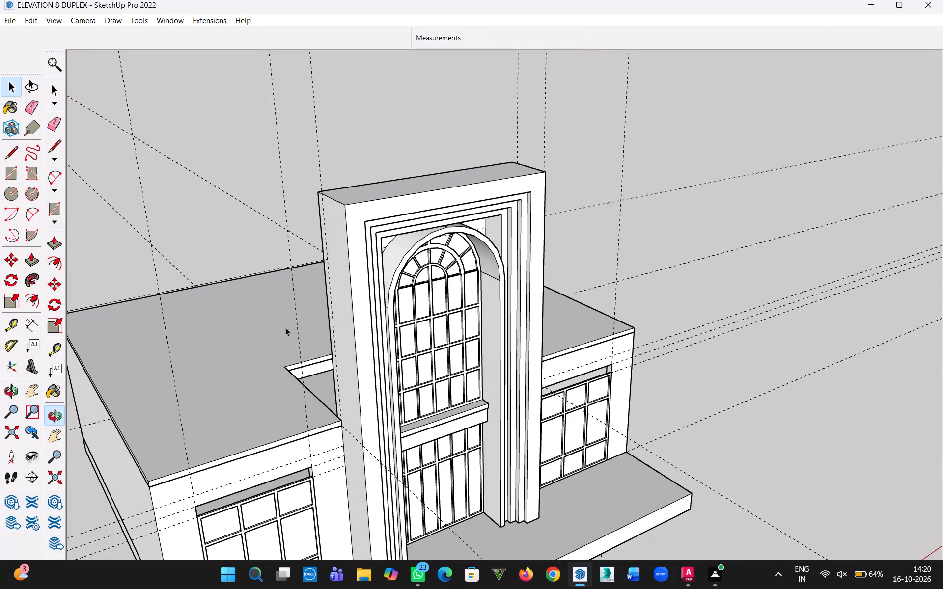
Switch to AutoCAD and quit it, closing the empty Drawing1.dwg.
{"action": "left_click", "coordinate": [685, 573]}
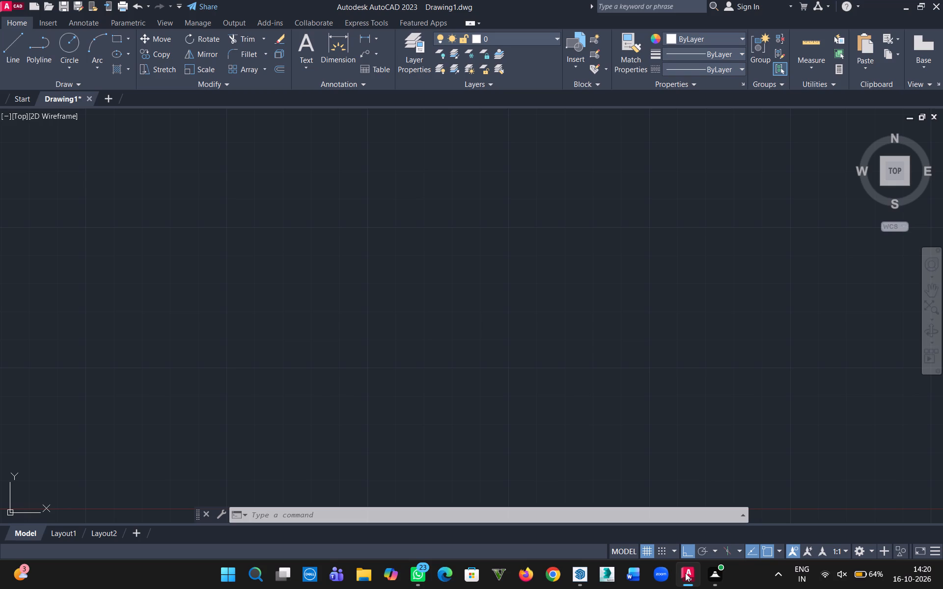
{"action": "left_click", "coordinate": [937, 11]}
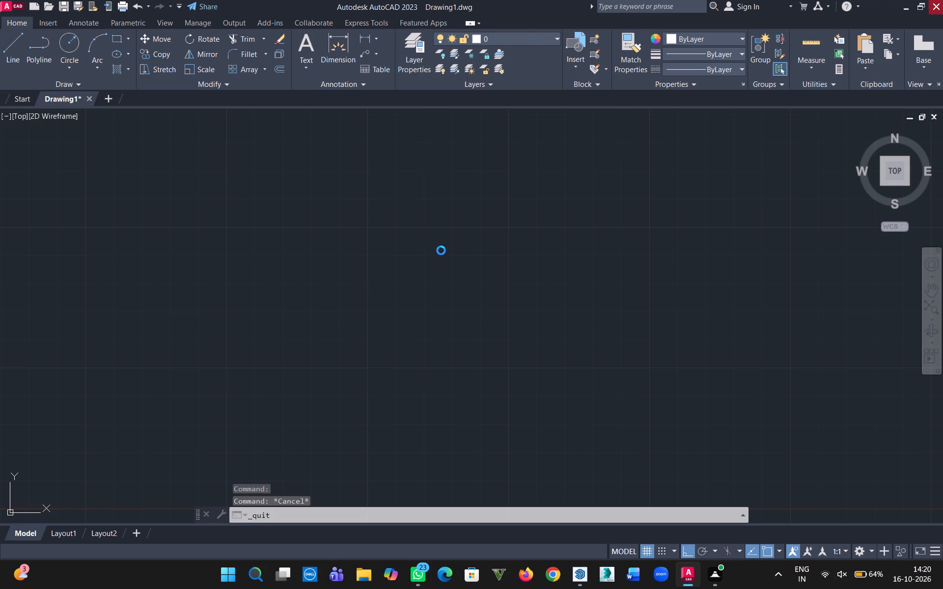
{"action": "left_click", "coordinate": [474, 308]}
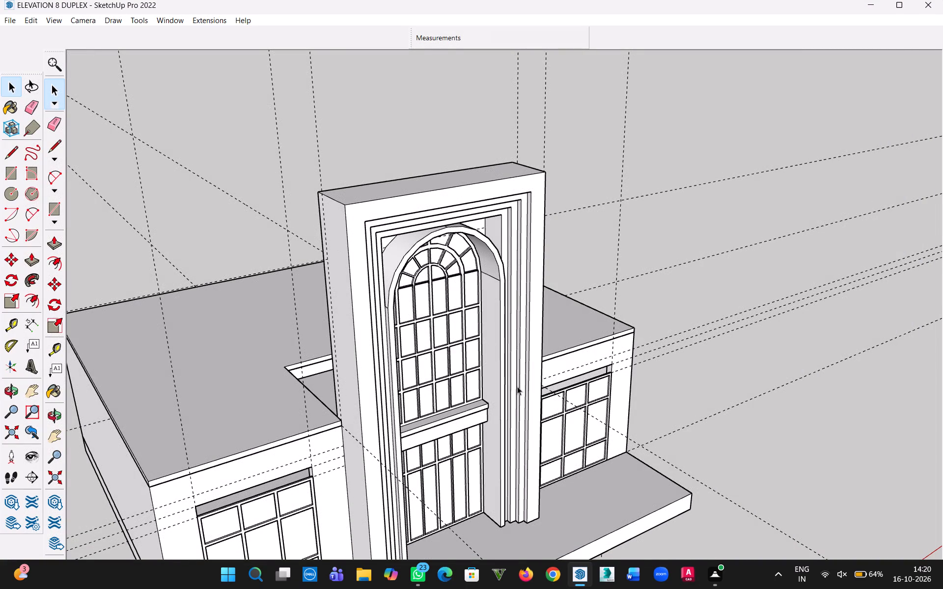
Back in SketchUp, examine the roof opening behind the entrance frame, the front facade and the arch surround close up.
{"action": "scroll", "coordinate": [545, 376], "scroll_direction": "down", "scroll_amount": 6}
{"action": "scroll", "coordinate": [497, 409], "scroll_direction": "up", "scroll_amount": 9}
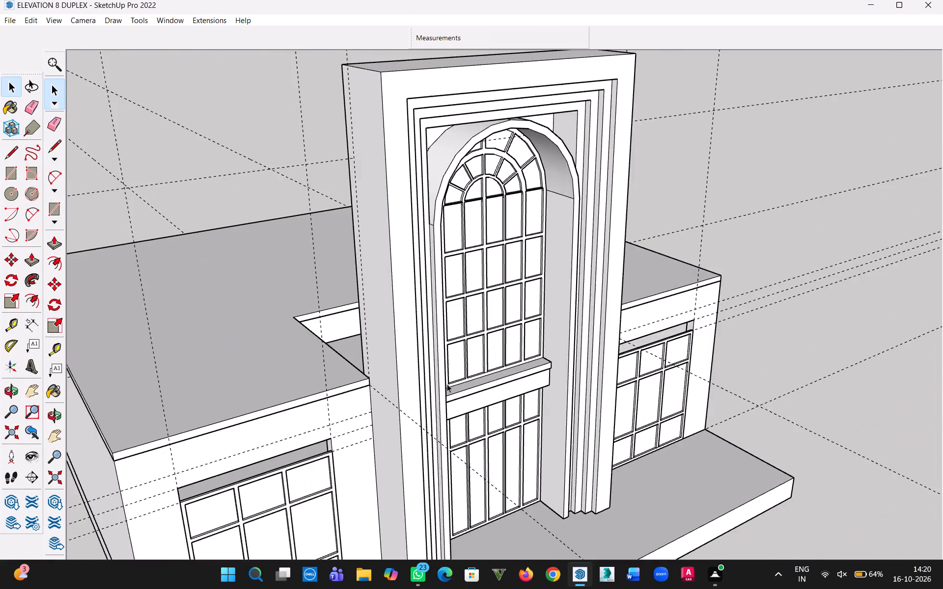
{"action": "middle_click_drag", "start_coordinate": [447, 384], "coordinate": [756, 463]}
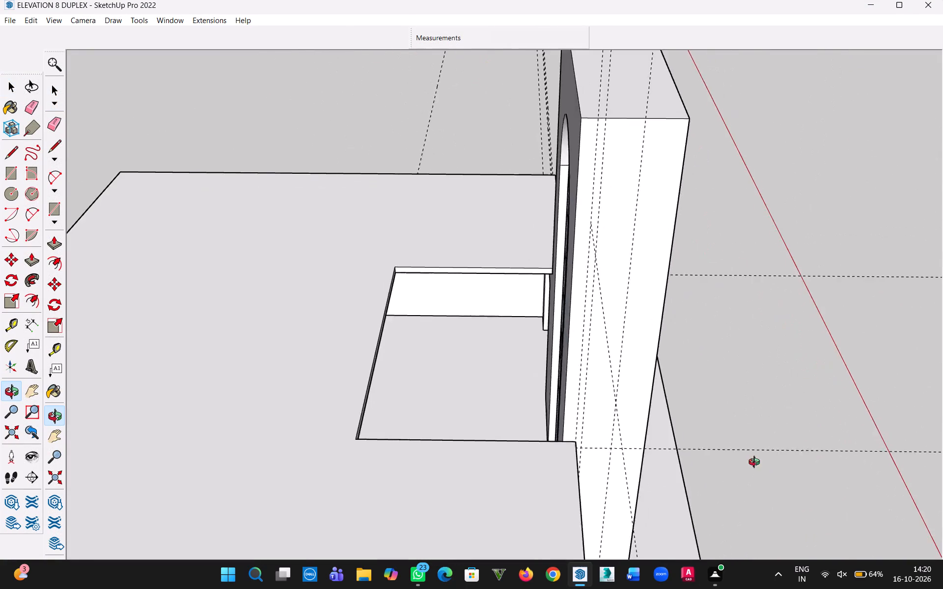
{"action": "middle_click_drag", "start_coordinate": [756, 463], "coordinate": [236, 329]}
{"action": "scroll", "coordinate": [411, 378], "scroll_direction": "down", "scroll_amount": 3}
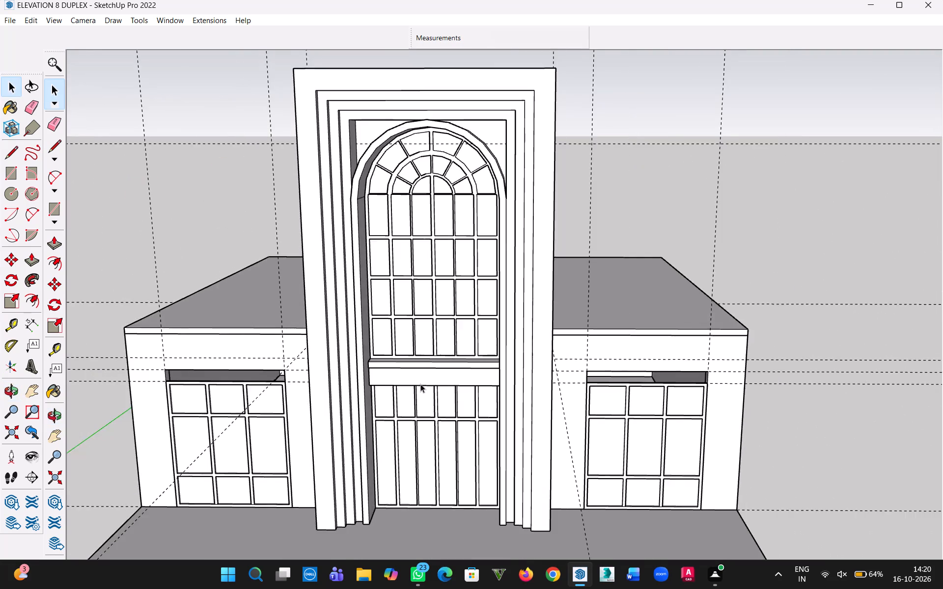
{"action": "scroll", "coordinate": [420, 384], "scroll_direction": "down", "scroll_amount": 3}
{"action": "middle_click_drag", "start_coordinate": [420, 384], "coordinate": [380, 403]}
{"action": "scroll", "coordinate": [347, 246], "scroll_direction": "up", "scroll_amount": 8}
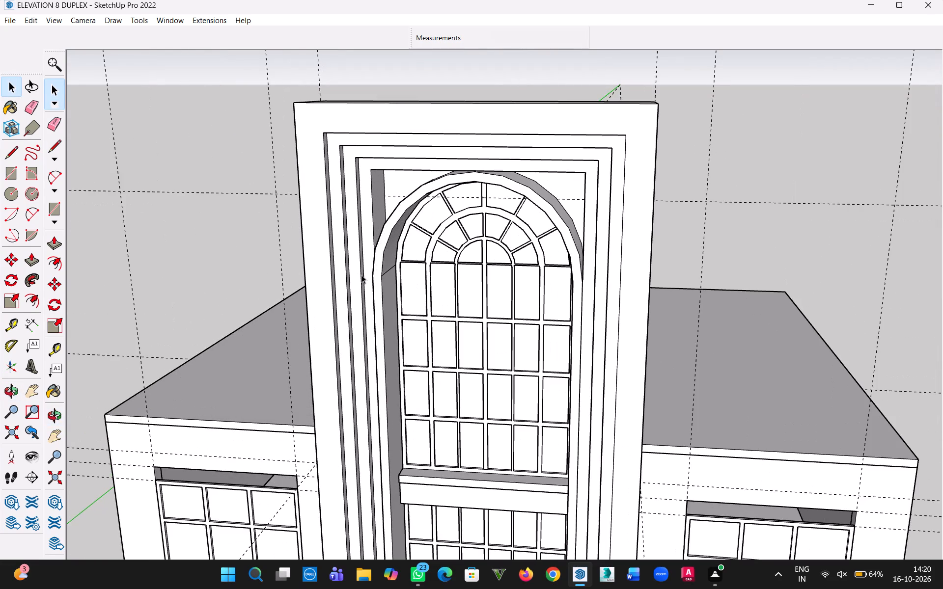
{"action": "scroll", "coordinate": [384, 279], "scroll_direction": "up", "scroll_amount": 10}
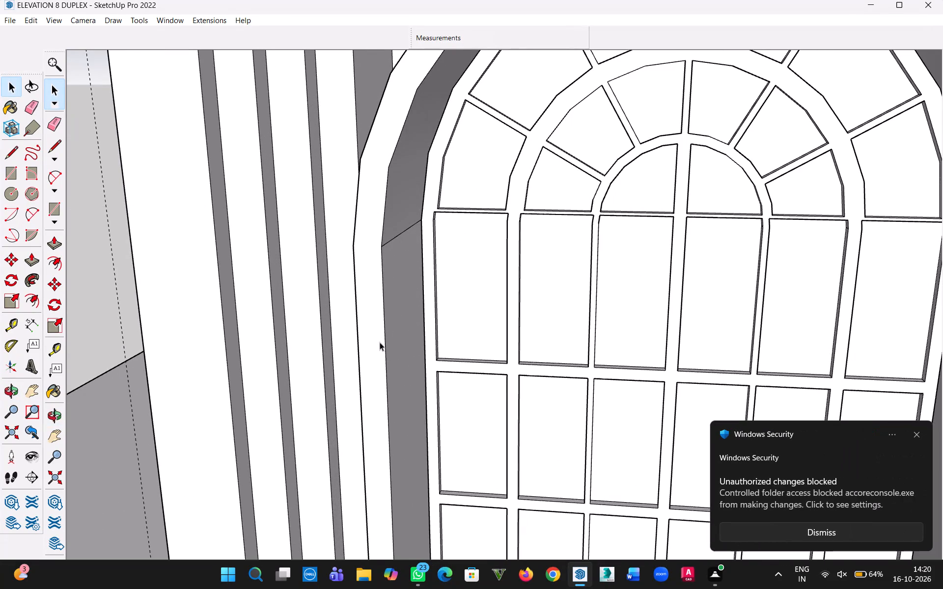
{"action": "scroll", "coordinate": [376, 353], "scroll_direction": "down", "scroll_amount": 5}
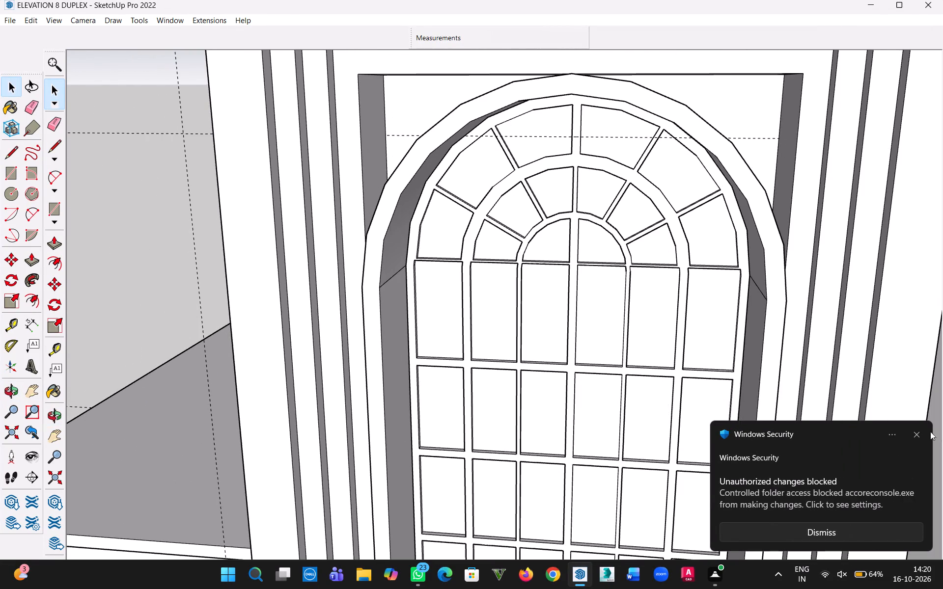
Dismiss the Windows Security notification.
{"action": "left_click", "coordinate": [918, 433]}
Examine the entrance frame from both sides and the top of the arch with its radial window bars close up.
{"action": "scroll", "coordinate": [431, 415], "scroll_direction": "down", "scroll_amount": 6}
{"action": "middle_click_drag", "start_coordinate": [429, 408], "coordinate": [561, 379]}
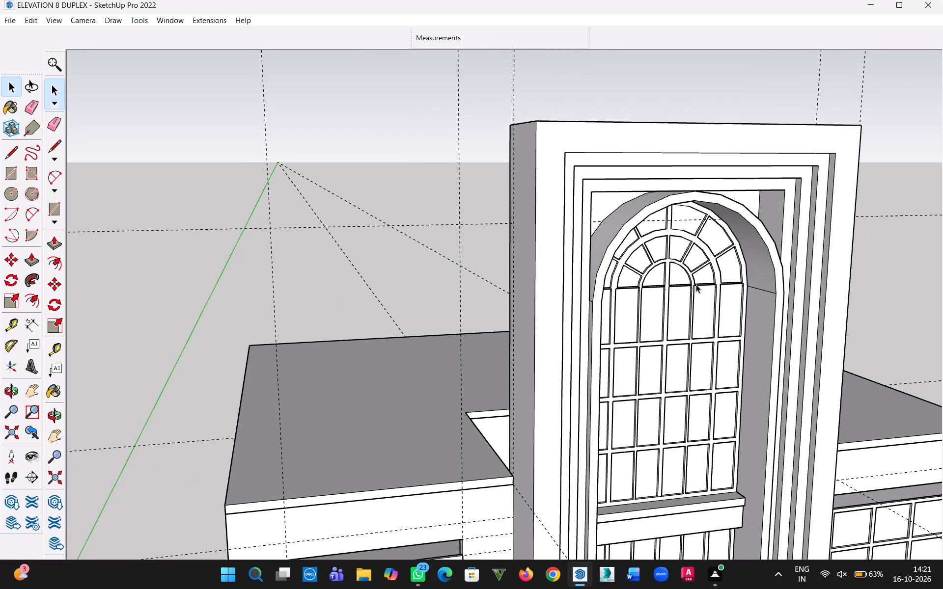
{"action": "middle_click_drag", "start_coordinate": [698, 286], "coordinate": [670, 305]}
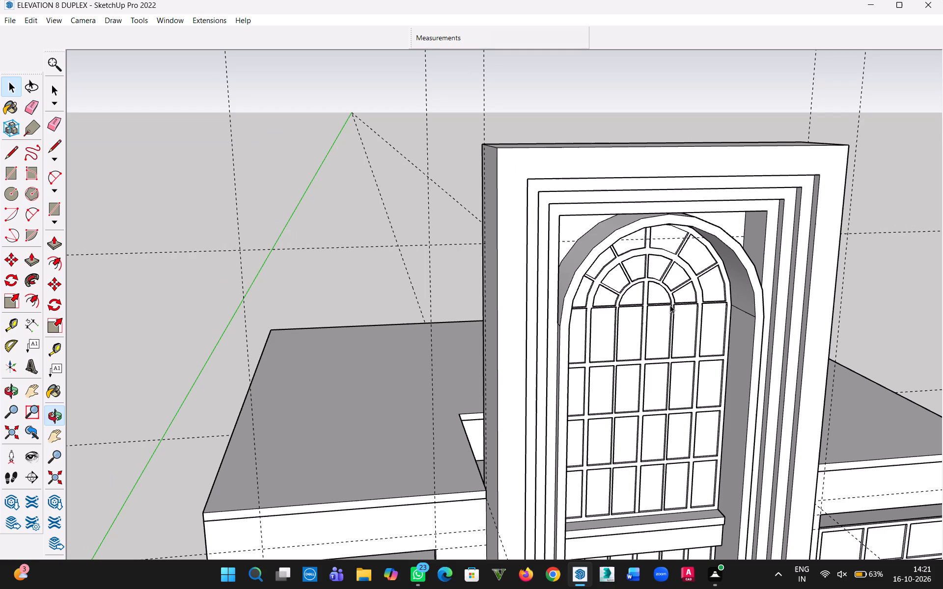
{"action": "middle_click_drag", "start_coordinate": [753, 152], "coordinate": [551, 110]}
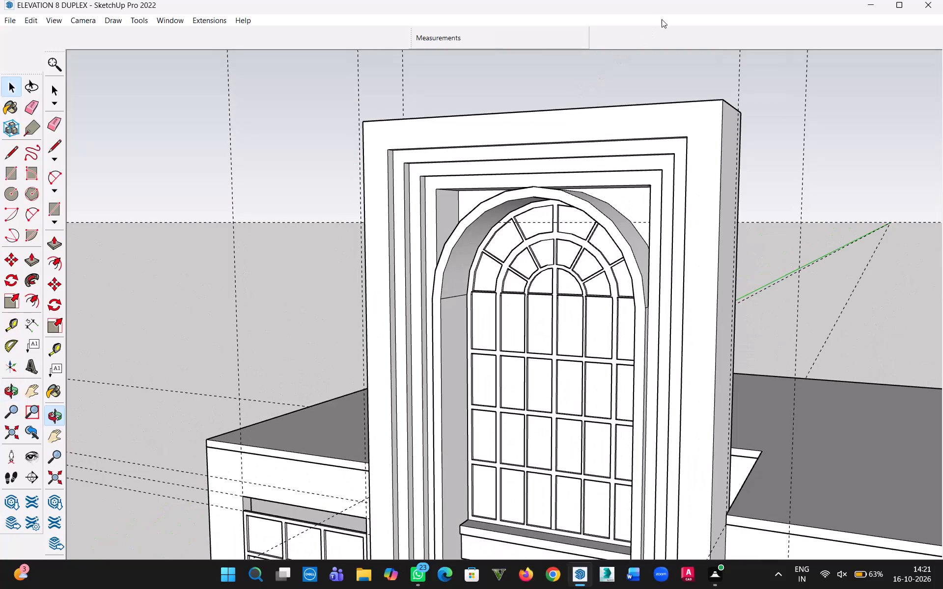
{"action": "middle_click_drag", "start_coordinate": [592, 106], "coordinate": [722, 45]}
{"action": "scroll", "coordinate": [676, 121], "scroll_direction": "up", "scroll_amount": 12}
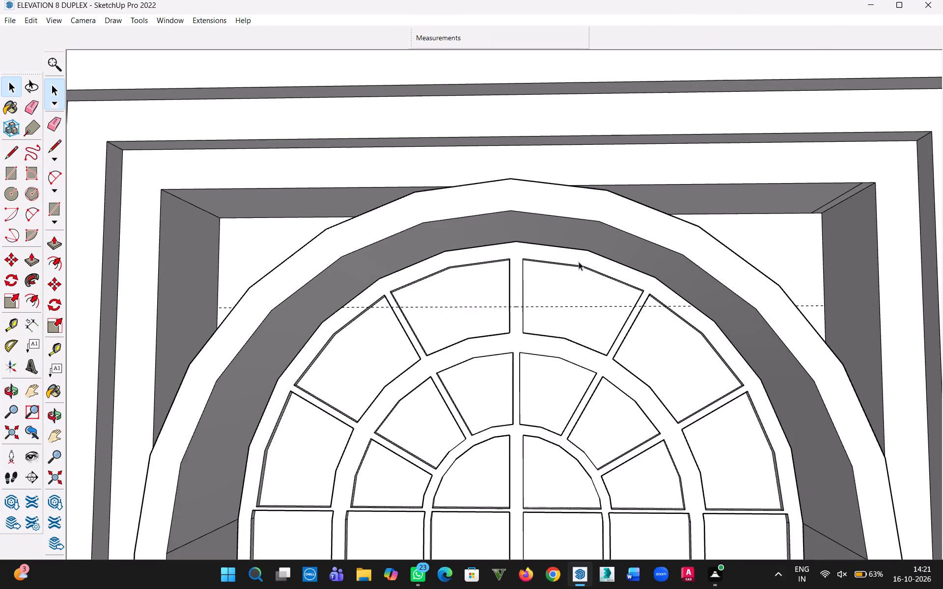
{"action": "scroll", "coordinate": [576, 263], "scroll_direction": "up", "scroll_amount": 4}
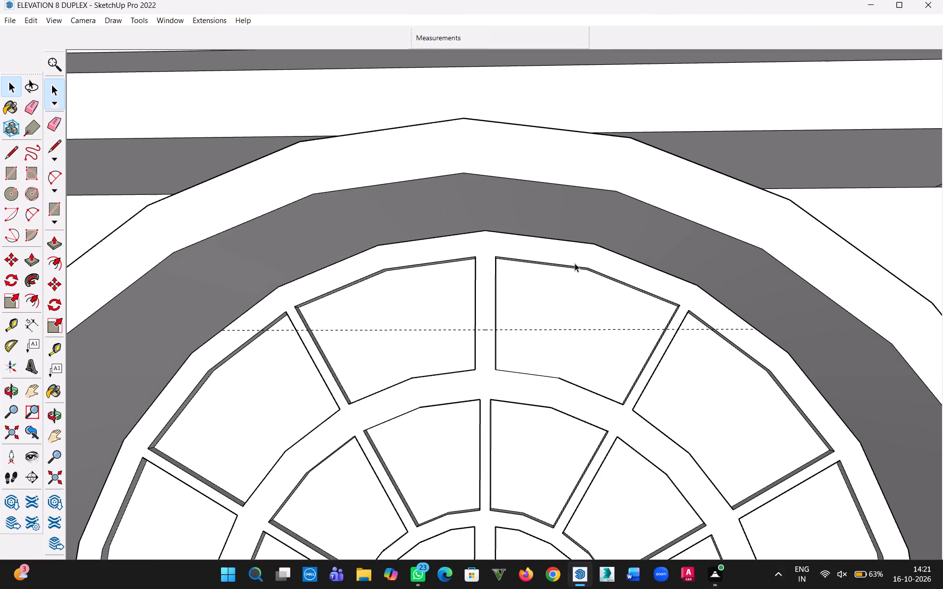
{"action": "scroll", "coordinate": [575, 263], "scroll_direction": "up", "scroll_amount": 5}
{"action": "scroll", "coordinate": [576, 260], "scroll_direction": "down", "scroll_amount": 7}
{"action": "scroll", "coordinate": [582, 220], "scroll_direction": "down", "scroll_amount": 7}
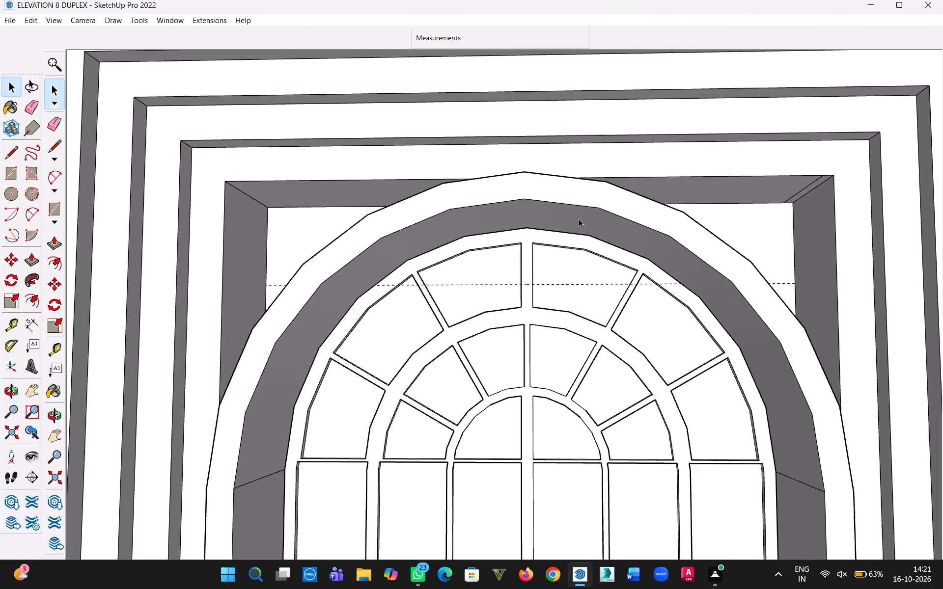
Examine the arch surround's depth and reveal from both sides, and check the arched window grille's extent by selecting its group.
{"action": "scroll", "coordinate": [579, 219], "scroll_direction": "down", "scroll_amount": 2}
{"action": "scroll", "coordinate": [531, 201], "scroll_direction": "down", "scroll_amount": 2}
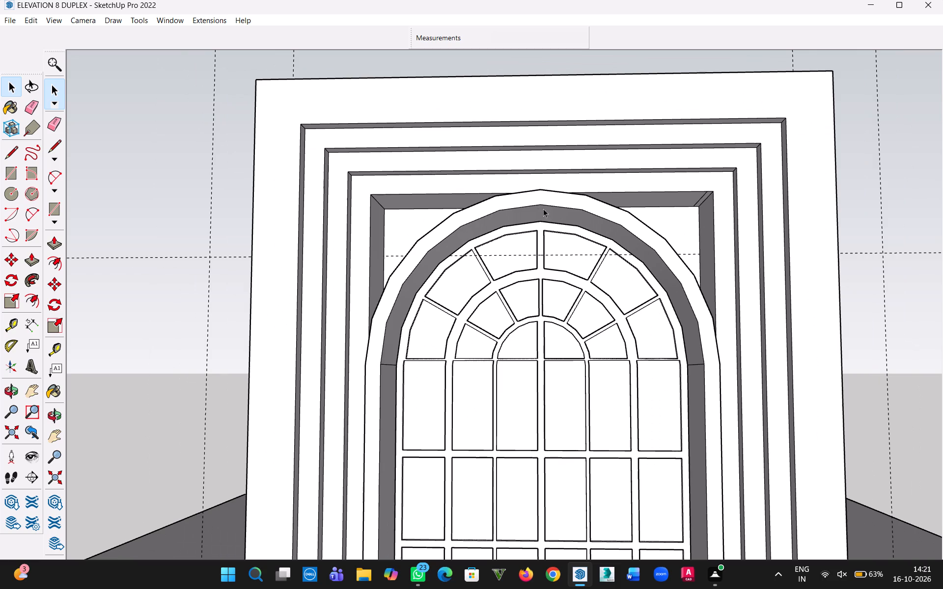
{"action": "middle_click_drag", "start_coordinate": [549, 211], "coordinate": [665, 228]}
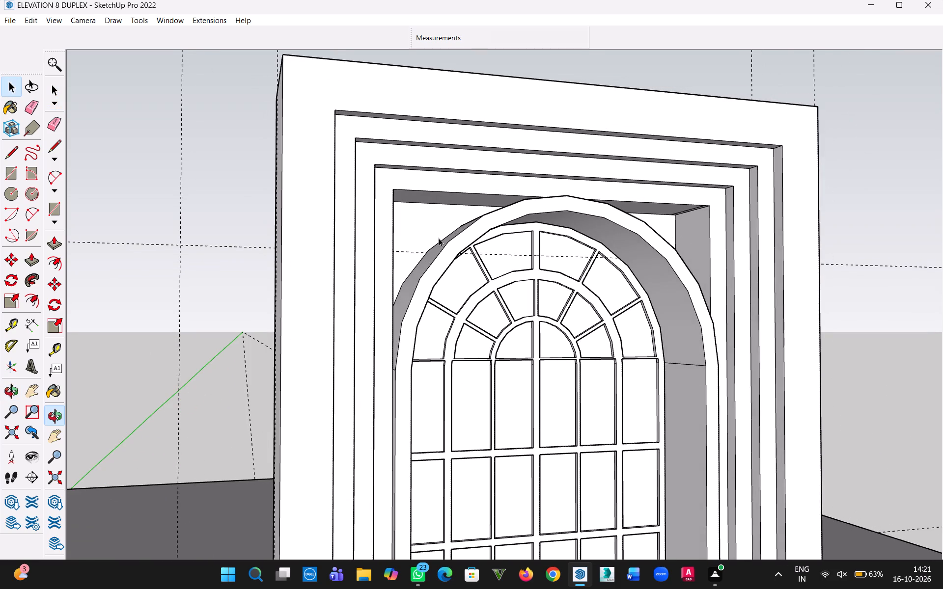
{"action": "middle_click_drag", "start_coordinate": [443, 241], "coordinate": [719, 331]}
{"action": "scroll", "coordinate": [554, 296], "scroll_direction": "up", "scroll_amount": 7}
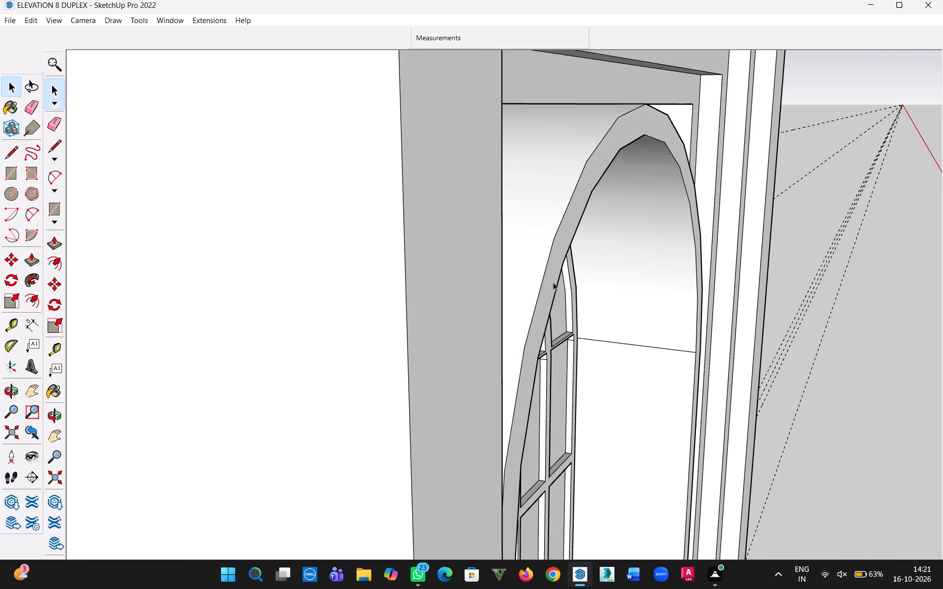
{"action": "middle_click_drag", "start_coordinate": [612, 342], "coordinate": [499, 233]}
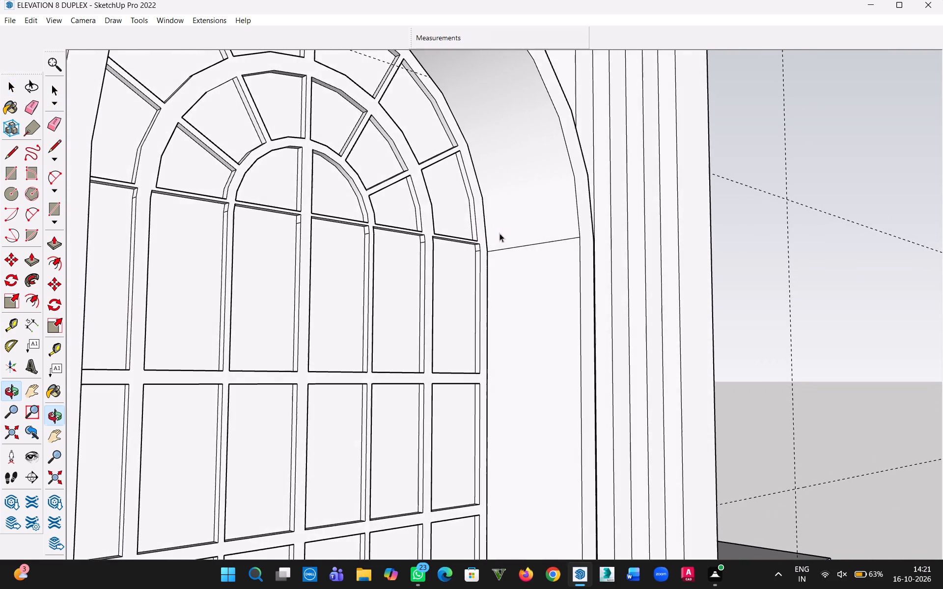
{"action": "middle_click_drag", "start_coordinate": [499, 233], "coordinate": [499, 233]}
{"action": "scroll", "coordinate": [365, 243], "scroll_direction": "up", "scroll_amount": 13}
{"action": "left_click", "coordinate": [444, 261]}
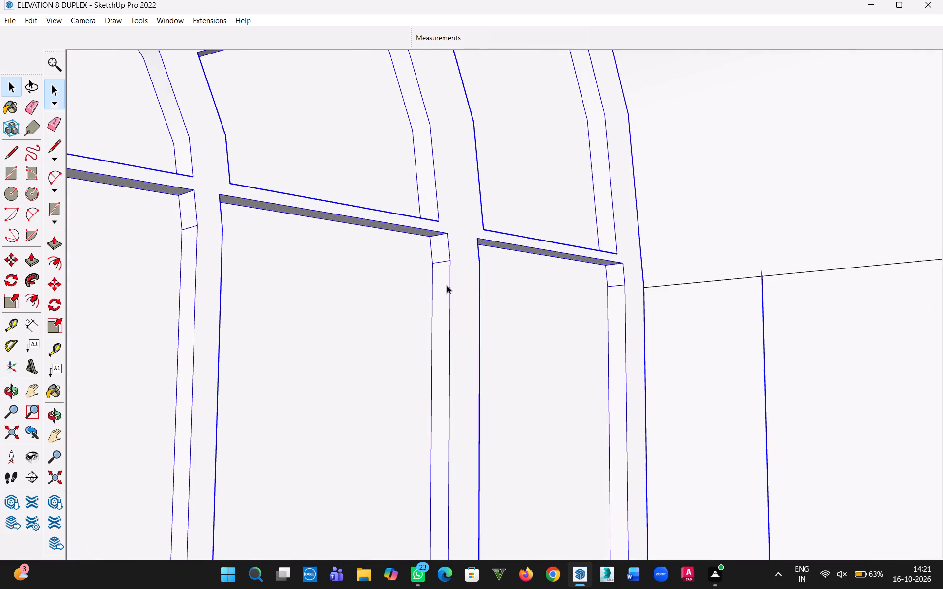
{"action": "scroll", "coordinate": [448, 287], "scroll_direction": "down", "scroll_amount": 20}
{"action": "scroll", "coordinate": [448, 287], "scroll_direction": "down", "scroll_amount": 6}
{"action": "middle_click_drag", "start_coordinate": [632, 345], "coordinate": [618, 358]}
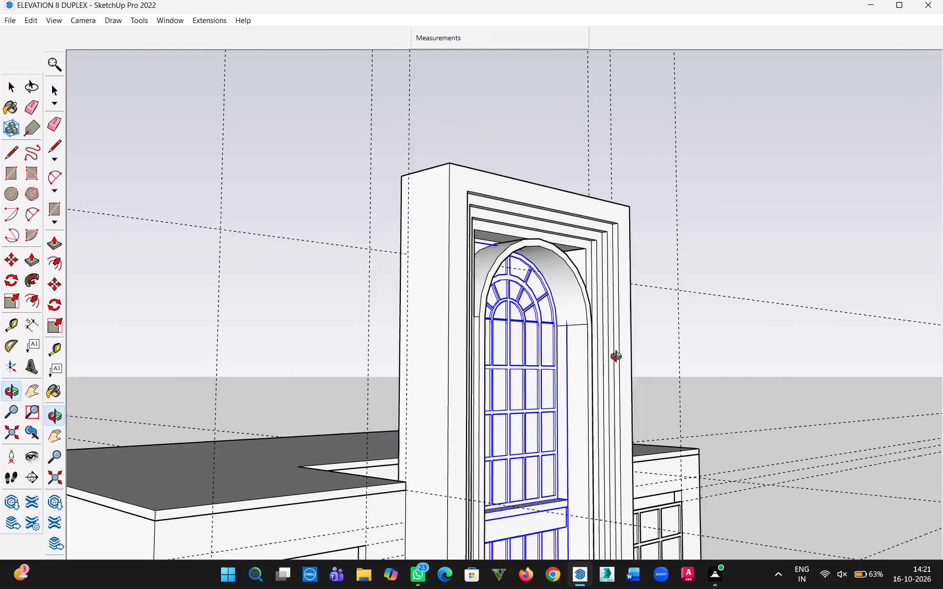
{"action": "middle_click_drag", "start_coordinate": [618, 358], "coordinate": [576, 405]}
{"action": "left_click", "coordinate": [736, 371]}
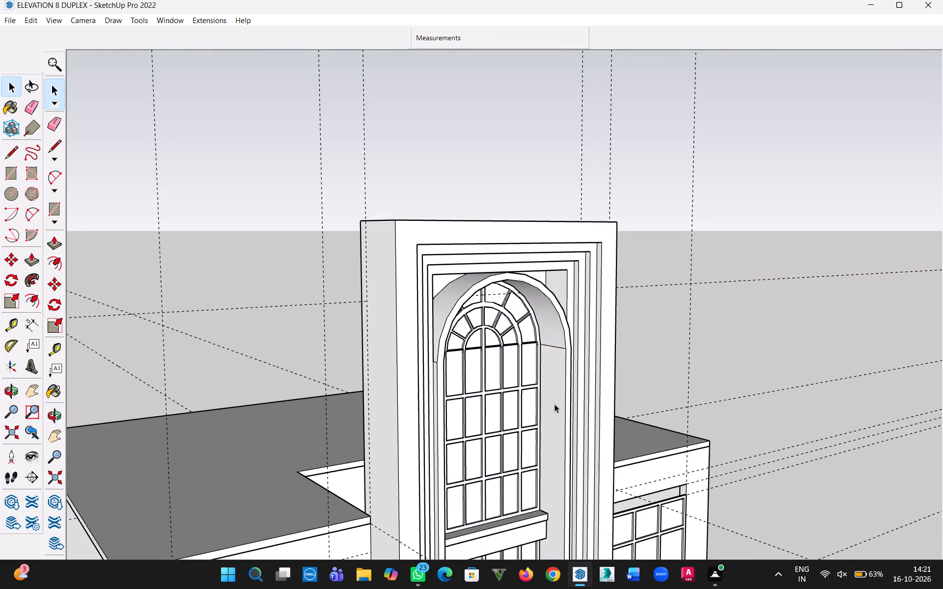
Select the main building group with the stepped entrance frame, examine its extent across the whole front facade, and clear the selection.
{"action": "left_click", "coordinate": [555, 388]}
{"action": "middle_click_drag", "start_coordinate": [674, 393], "coordinate": [457, 294]}
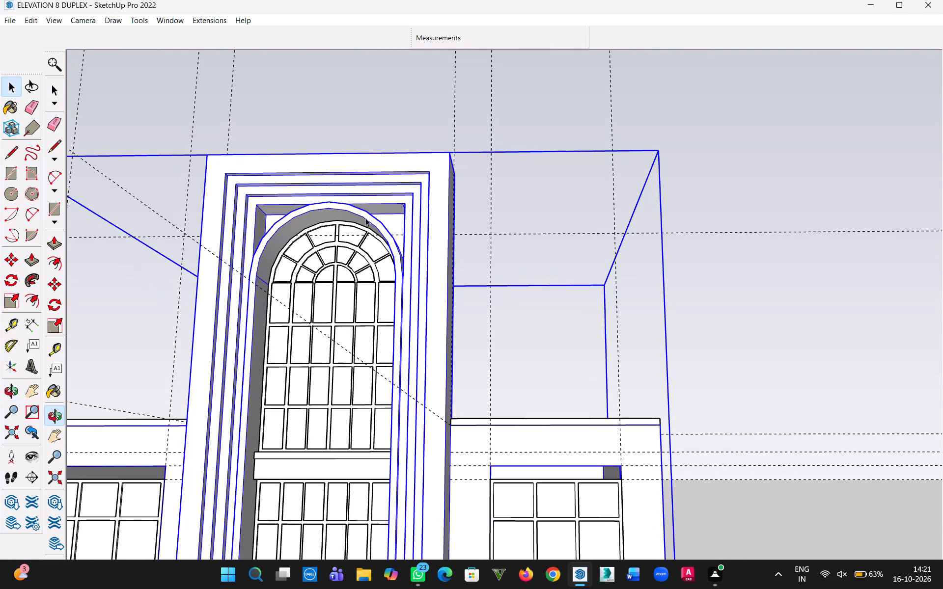
{"action": "middle_click_drag", "start_coordinate": [532, 228], "coordinate": [501, 358]}
{"action": "key", "text": "h"}
{"action": "left_click_drag", "start_coordinate": [467, 370], "coordinate": [482, 354]}
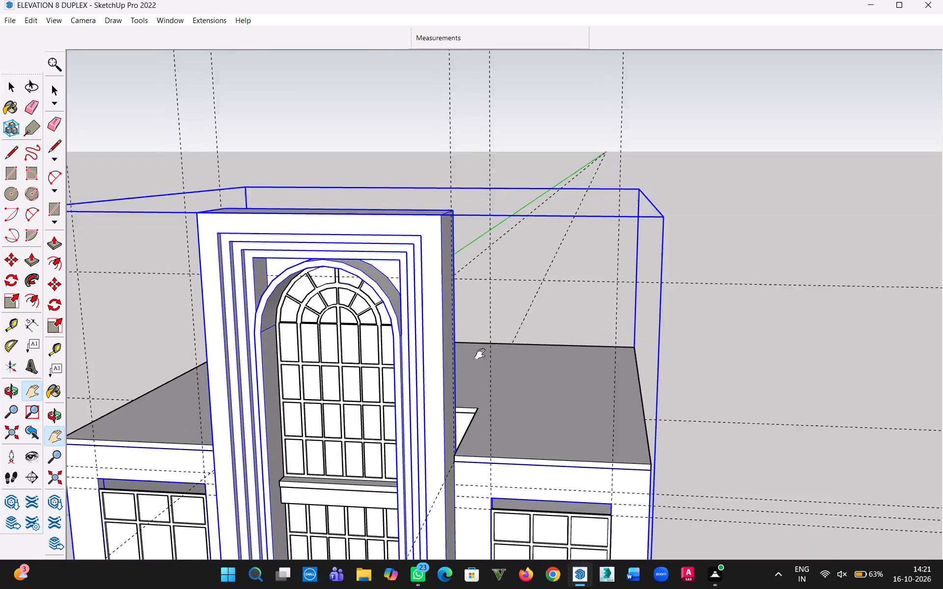
{"action": "left_click_drag", "start_coordinate": [482, 354], "coordinate": [586, 252]}
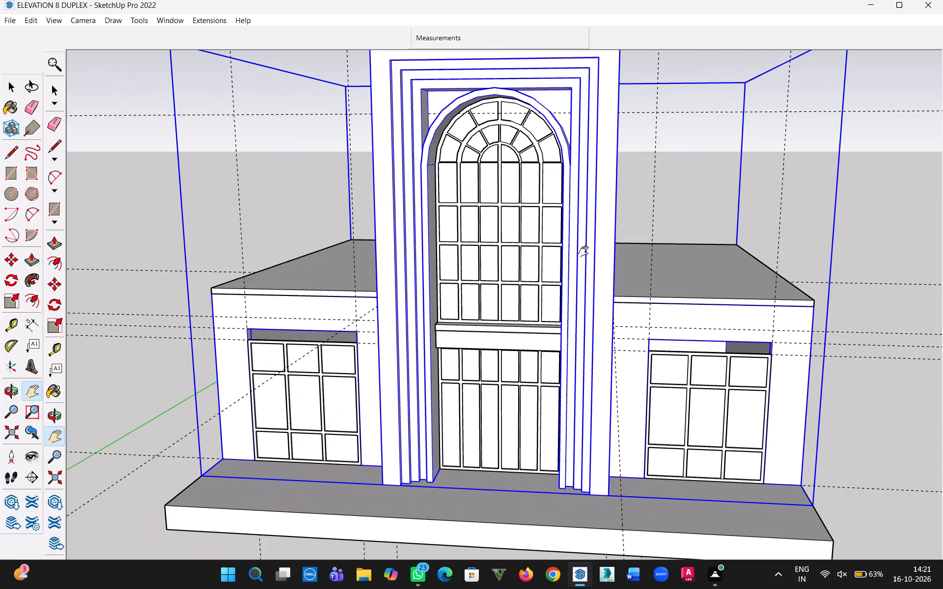
{"action": "left_click", "coordinate": [697, 158]}
{"action": "left_click", "coordinate": [15, 87]}
{"action": "left_click", "coordinate": [189, 140]}
{"action": "middle_click_drag", "start_coordinate": [441, 205], "coordinate": [446, 244]}
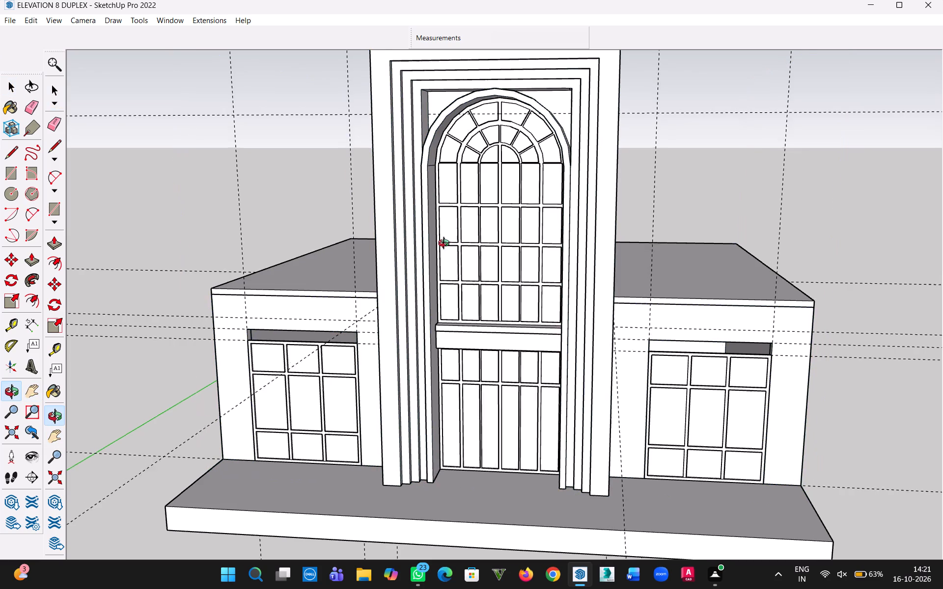
Examine the roof opening behind the entrance frame from above and behind, and the overall building massing from the front corner.
{"action": "middle_click_drag", "start_coordinate": [446, 244], "coordinate": [633, 466]}
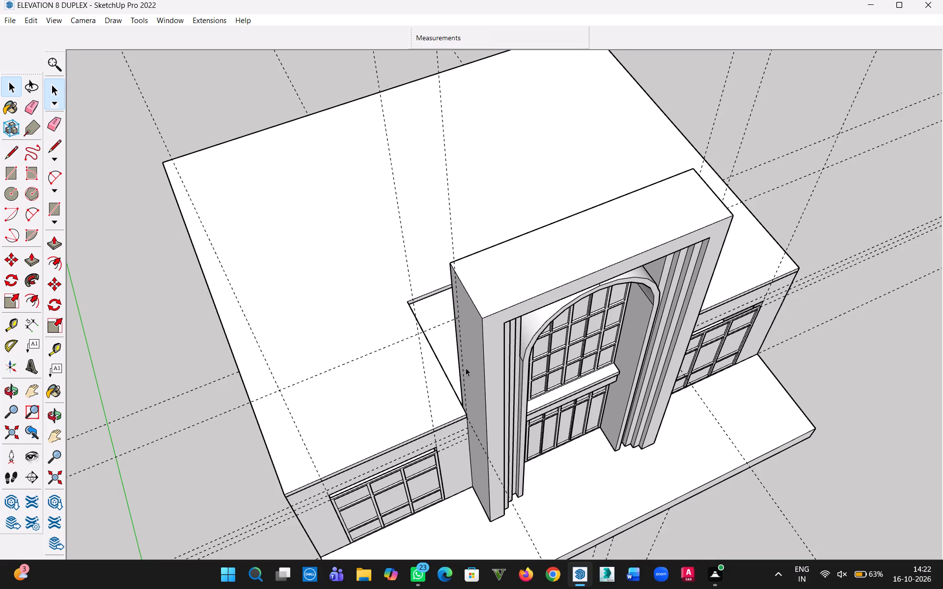
{"action": "scroll", "coordinate": [476, 370], "scroll_direction": "up", "scroll_amount": 4}
{"action": "middle_click_drag", "start_coordinate": [365, 365], "coordinate": [795, 252]}
{"action": "middle_click", "coordinate": [802, 243]}
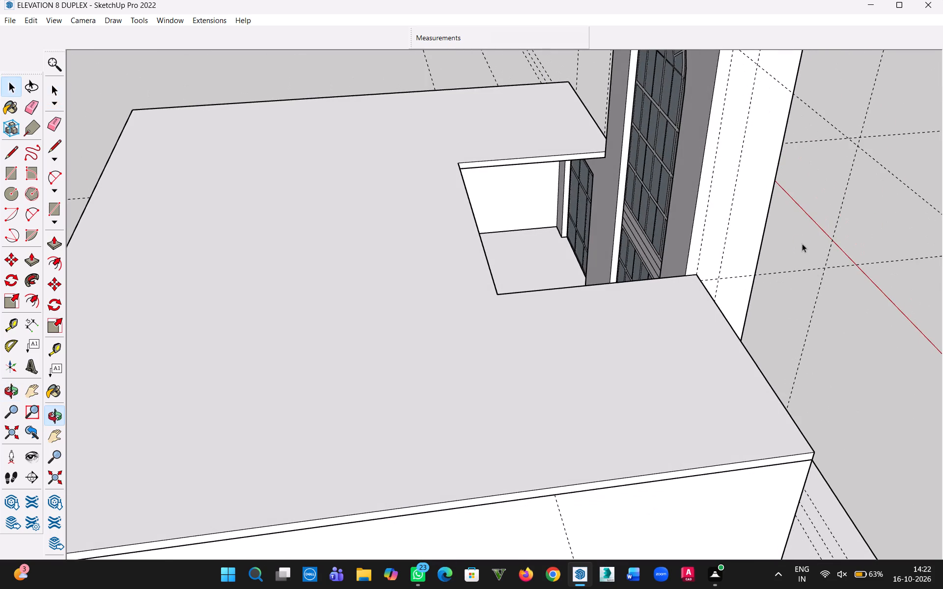
{"action": "scroll", "coordinate": [697, 205], "scroll_direction": "up", "scroll_amount": 6}
{"action": "scroll", "coordinate": [703, 267], "scroll_direction": "up", "scroll_amount": 5}
{"action": "middle_click_drag", "start_coordinate": [708, 298], "coordinate": [222, 223]}
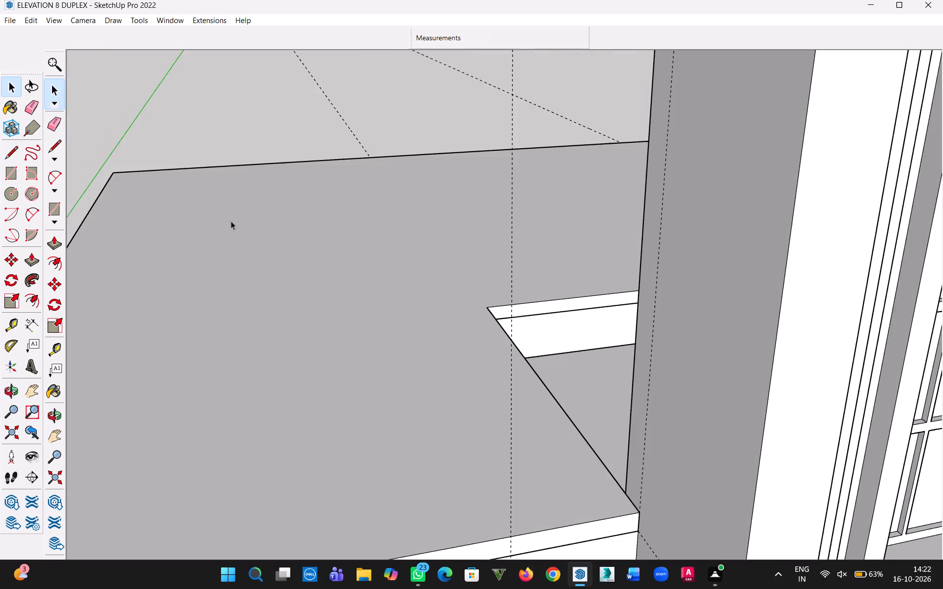
{"action": "scroll", "coordinate": [628, 326], "scroll_direction": "down", "scroll_amount": 9}
{"action": "middle_click_drag", "start_coordinate": [679, 353], "coordinate": [533, 311]}
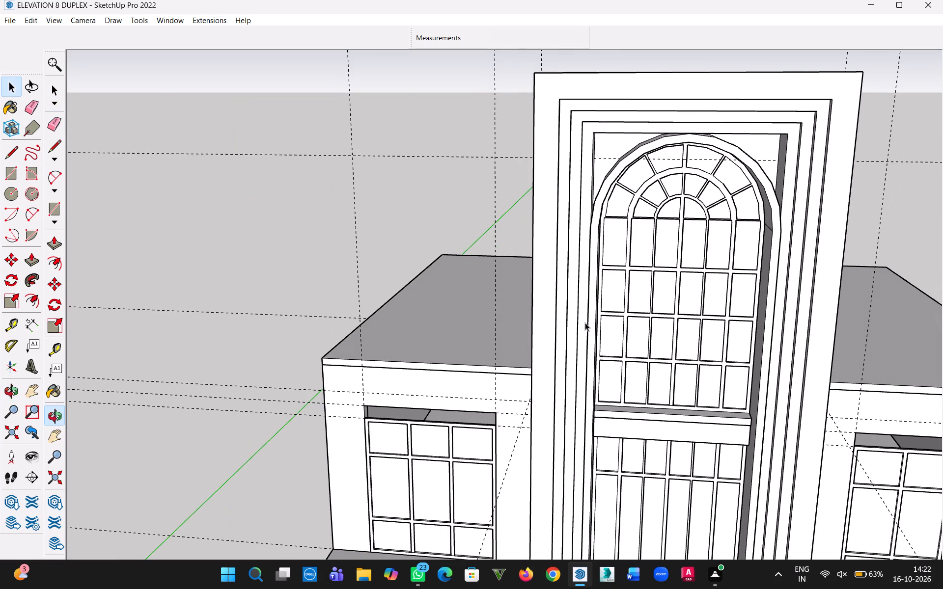
{"action": "key", "text": "h"}
{"action": "left_click_drag", "start_coordinate": [644, 362], "coordinate": [467, 270]}
{"action": "middle_click_drag", "start_coordinate": [473, 274], "coordinate": [586, 332]}
{"action": "scroll", "coordinate": [586, 332], "scroll_direction": "down", "scroll_amount": 4}
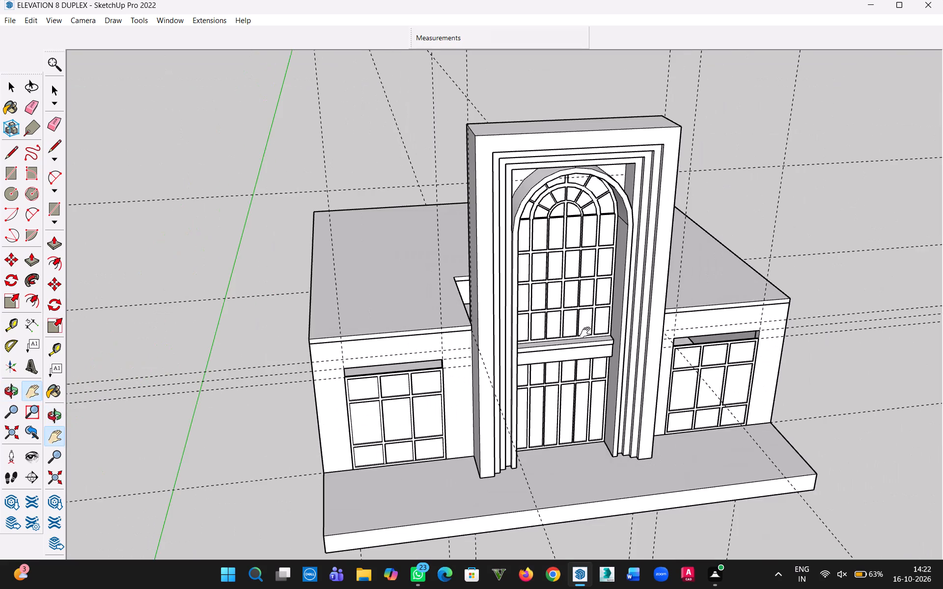
{"action": "middle_click_drag", "start_coordinate": [613, 326], "coordinate": [757, 307]}
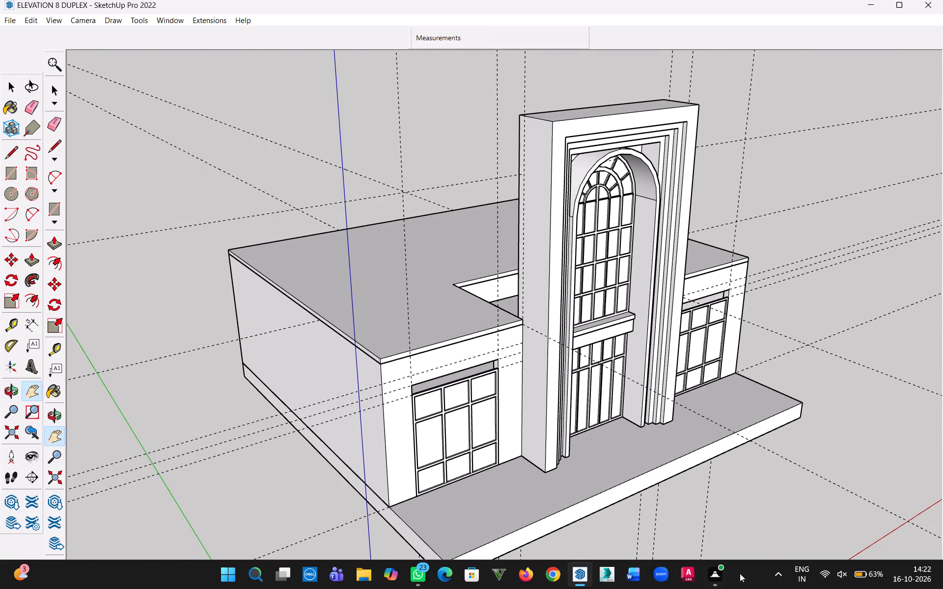
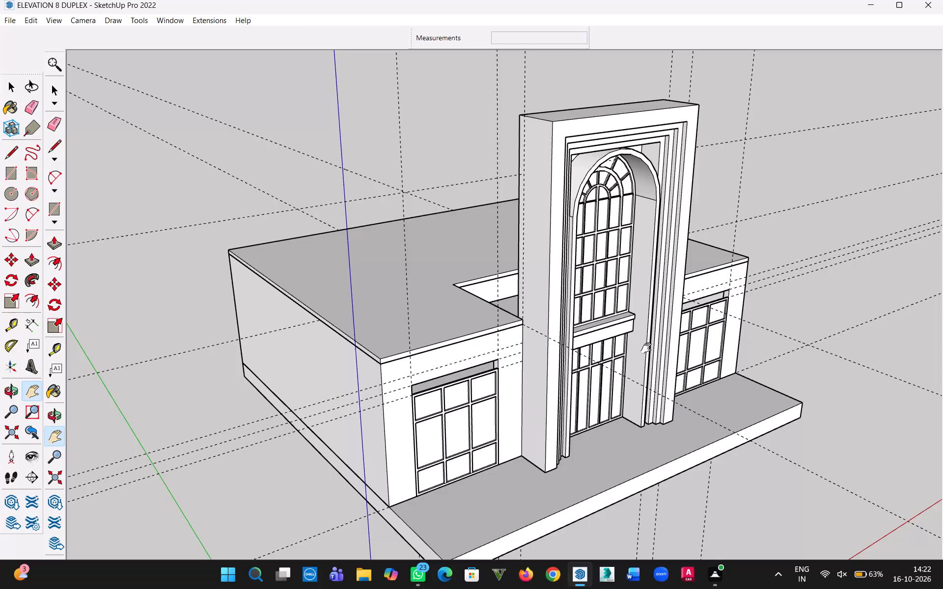
Examine the arched entrance, its stepped frame and the side windows from the corner, the front and above.
{"action": "scroll", "coordinate": [649, 369], "scroll_direction": "down", "scroll_amount": 4}
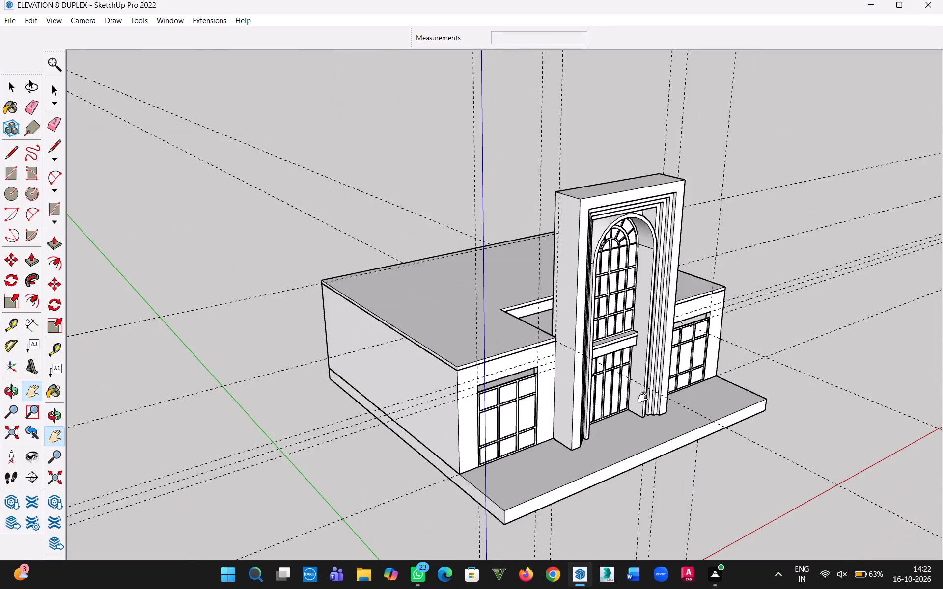
{"action": "scroll", "coordinate": [645, 398], "scroll_direction": "up", "scroll_amount": 5}
{"action": "middle_click_drag", "start_coordinate": [645, 405], "coordinate": [443, 409]}
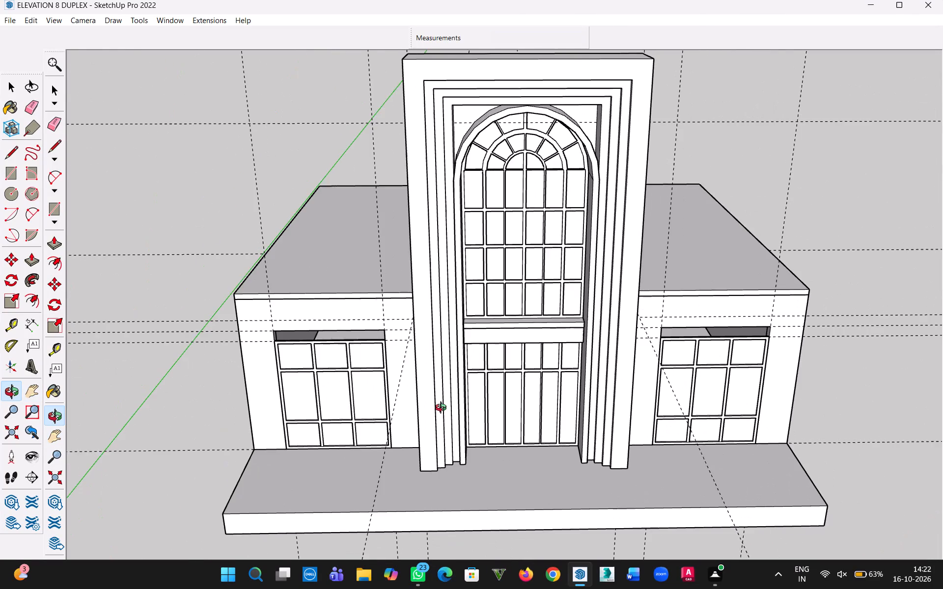
{"action": "middle_click_drag", "start_coordinate": [443, 409], "coordinate": [587, 428]}
{"action": "scroll", "coordinate": [587, 428], "scroll_direction": "up", "scroll_amount": 1}
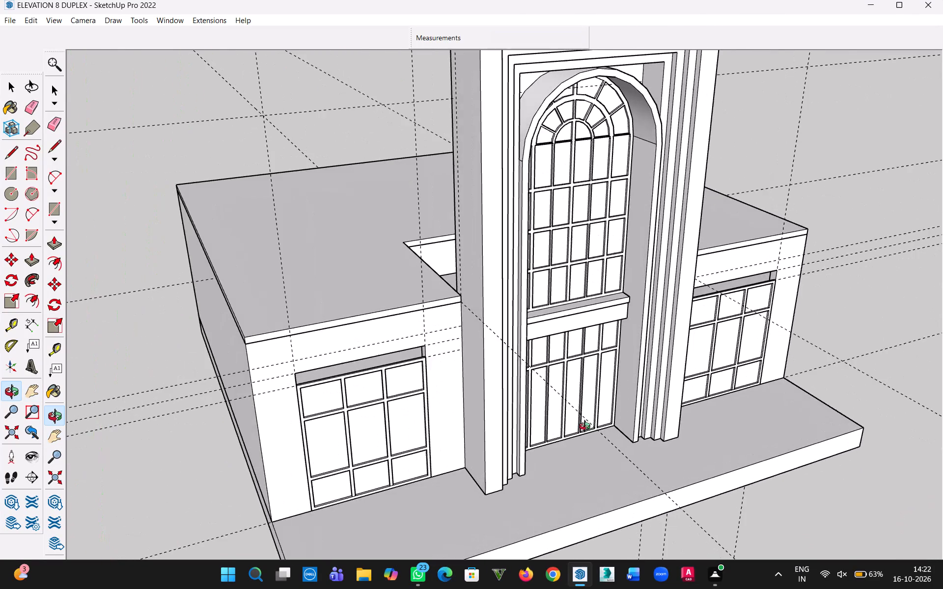
{"action": "middle_click_drag", "start_coordinate": [587, 428], "coordinate": [645, 449]}
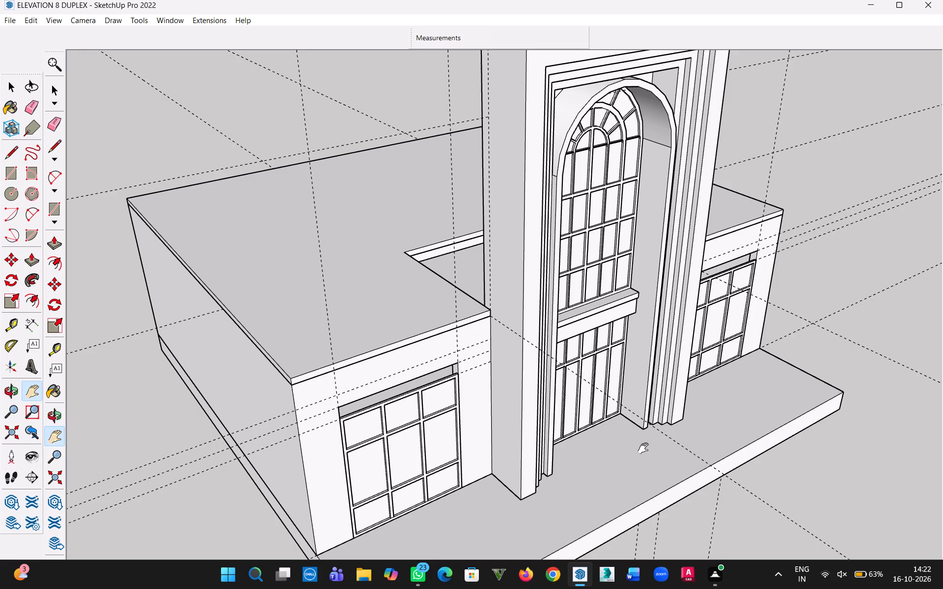
{"action": "scroll", "coordinate": [646, 156], "scroll_direction": "up", "scroll_amount": 2}
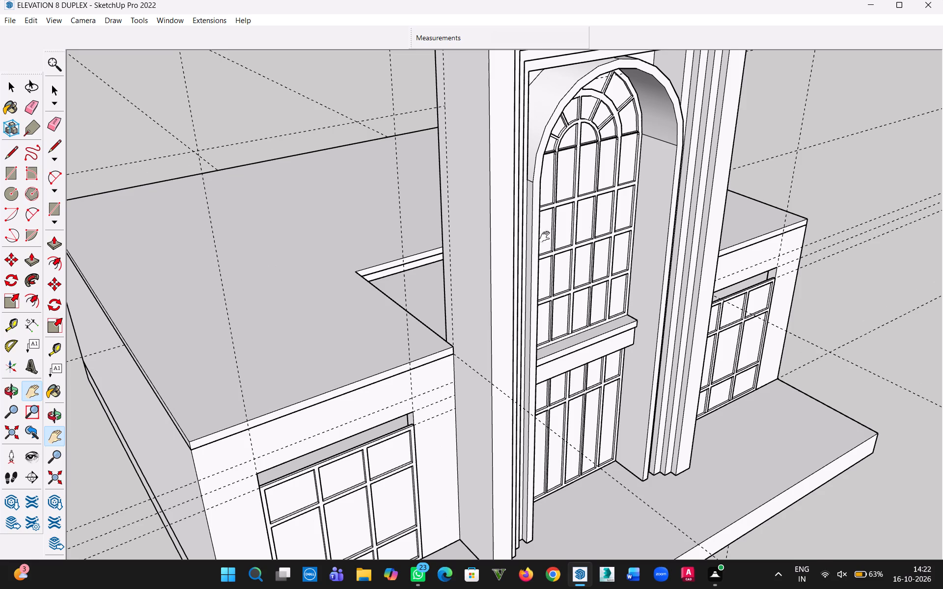
{"action": "middle_click_drag", "start_coordinate": [603, 231], "coordinate": [349, 282]}
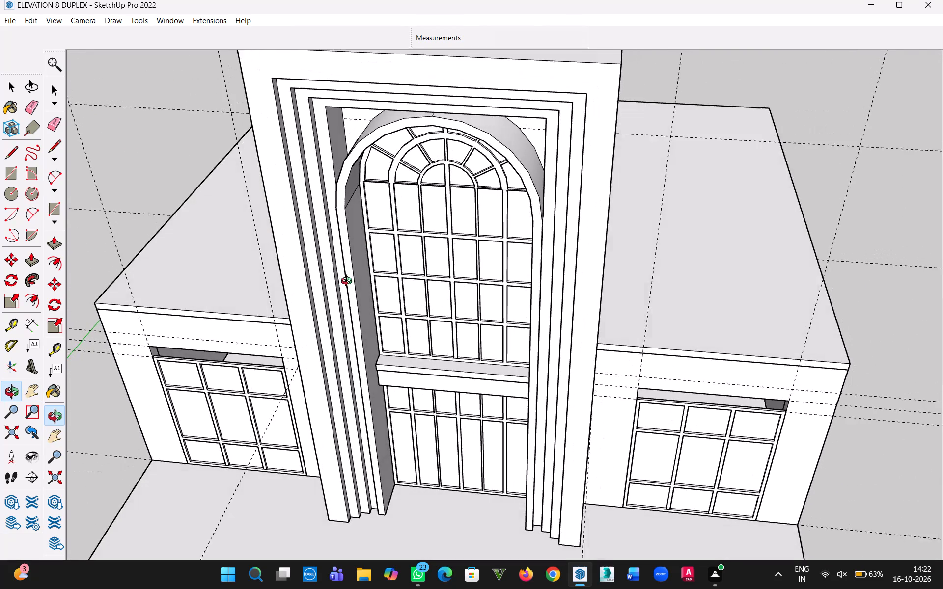
{"action": "middle_click_drag", "start_coordinate": [349, 282], "coordinate": [410, 306]}
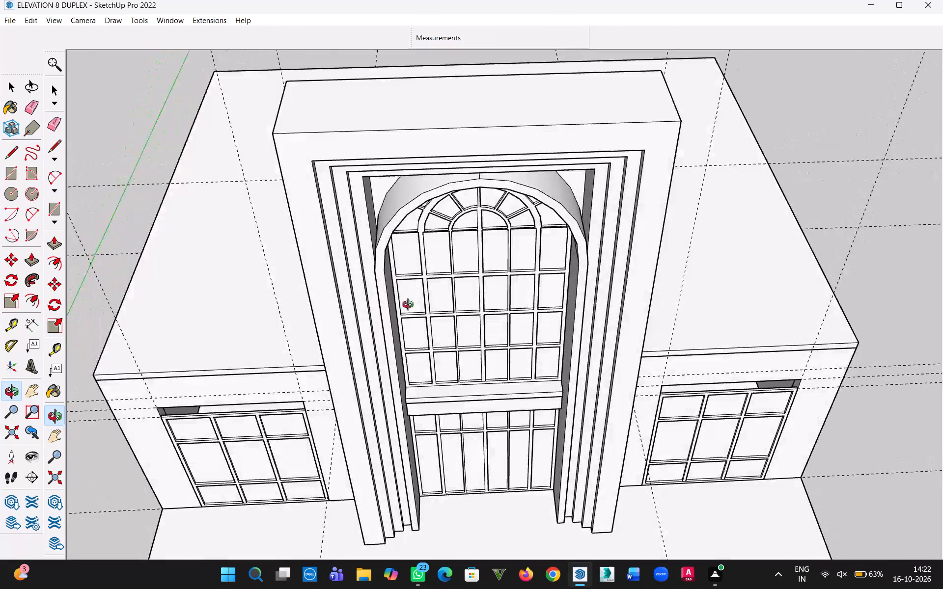
{"action": "middle_click_drag", "start_coordinate": [410, 306], "coordinate": [444, 256]}
{"action": "scroll", "coordinate": [449, 206], "scroll_direction": "up", "scroll_amount": 4}
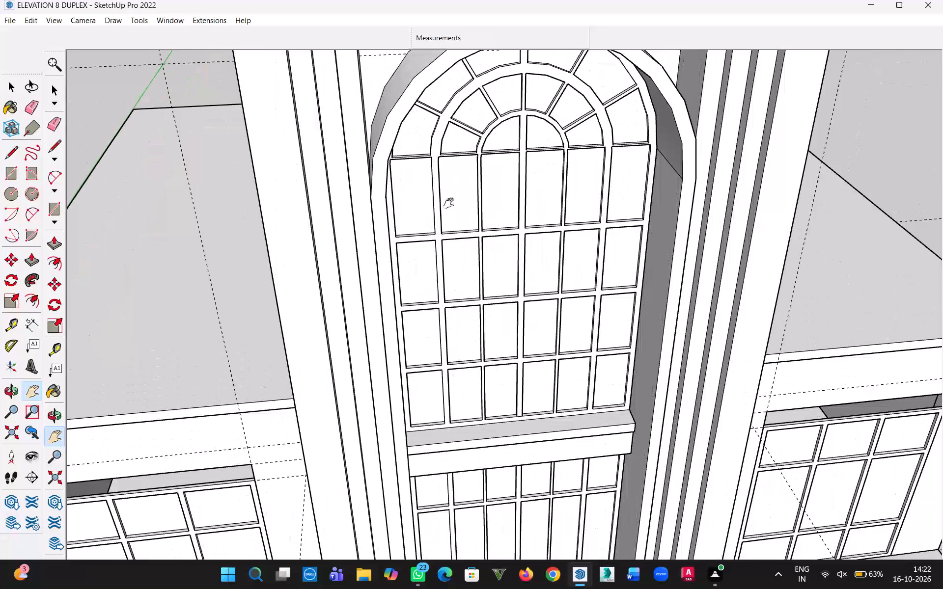
{"action": "middle_click_drag", "start_coordinate": [456, 196], "coordinate": [408, 163]}
{"action": "scroll", "coordinate": [408, 163], "scroll_direction": "up", "scroll_amount": 1}
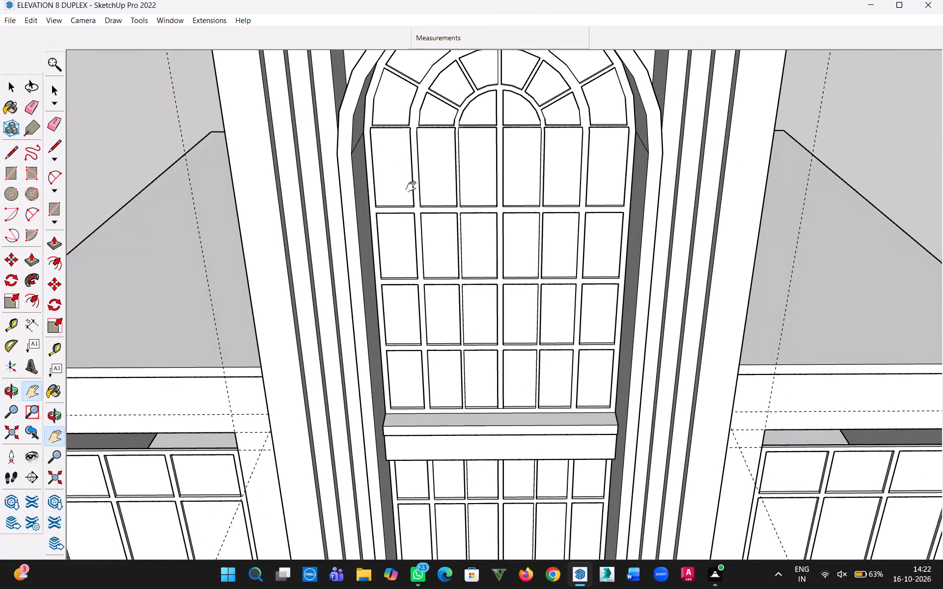
Open the entrance group and Push/Pull the spandrel face beside the upper left of the arch by 2".
{"action": "key", "text": "h"}
{"action": "left_click_drag", "start_coordinate": [413, 187], "coordinate": [493, 450]}
{"action": "middle_click_drag", "start_coordinate": [494, 409], "coordinate": [472, 266]}
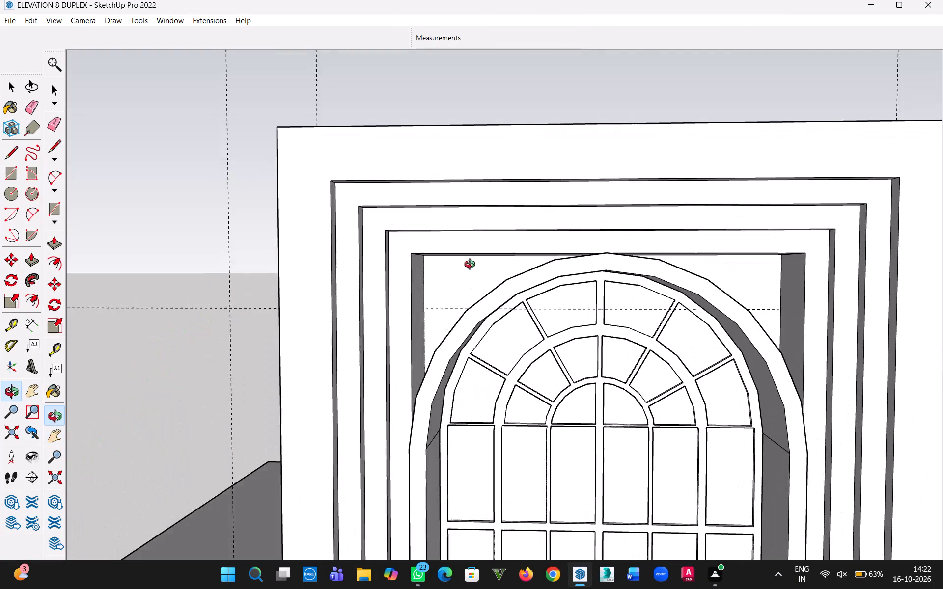
{"action": "middle_click_drag", "start_coordinate": [472, 266], "coordinate": [474, 237]}
{"action": "left_click", "coordinate": [18, 86]}
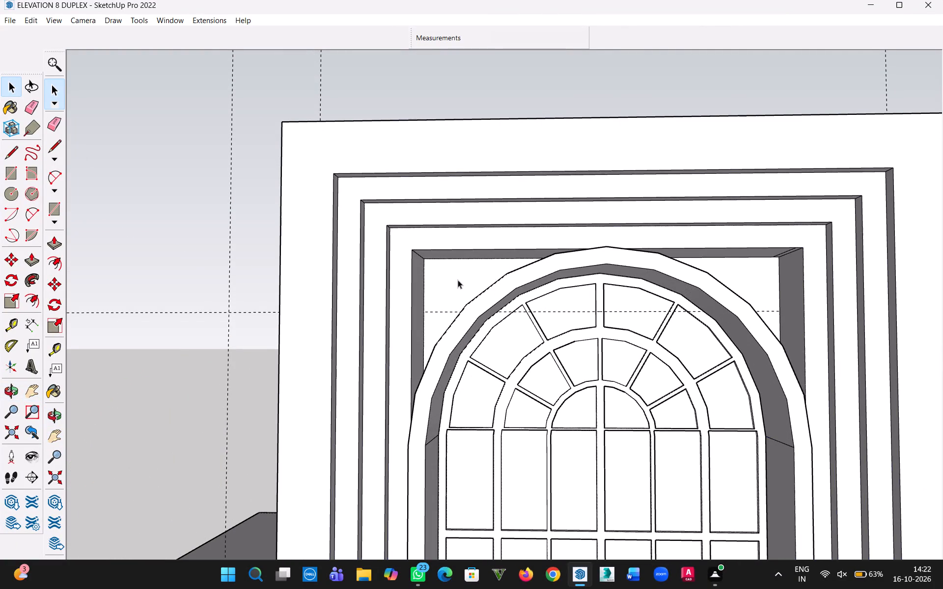
{"action": "left_click", "coordinate": [458, 280]}
{"action": "double_click", "coordinate": [458, 280]}
{"action": "key", "text": "p"}
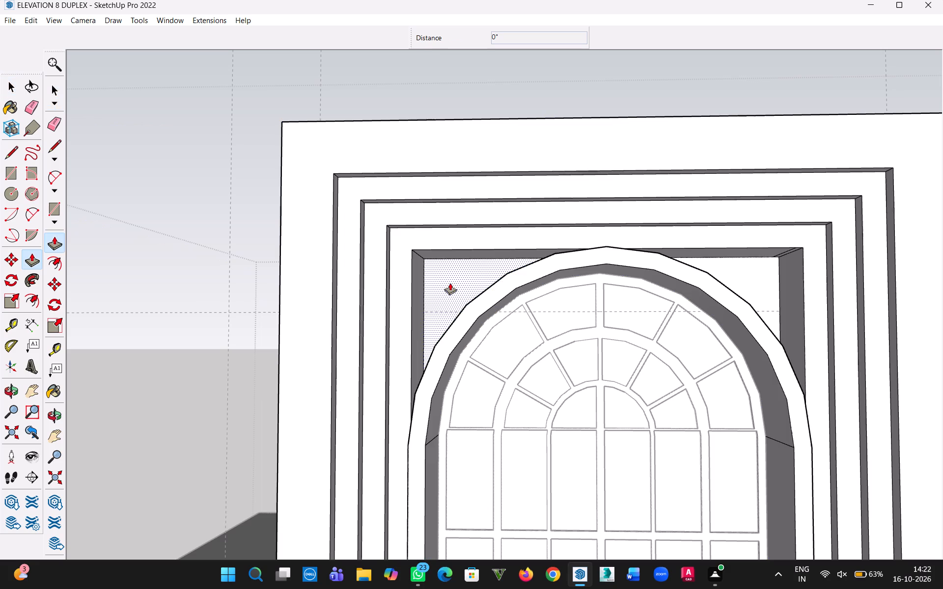
{"action": "left_click", "coordinate": [441, 283]}
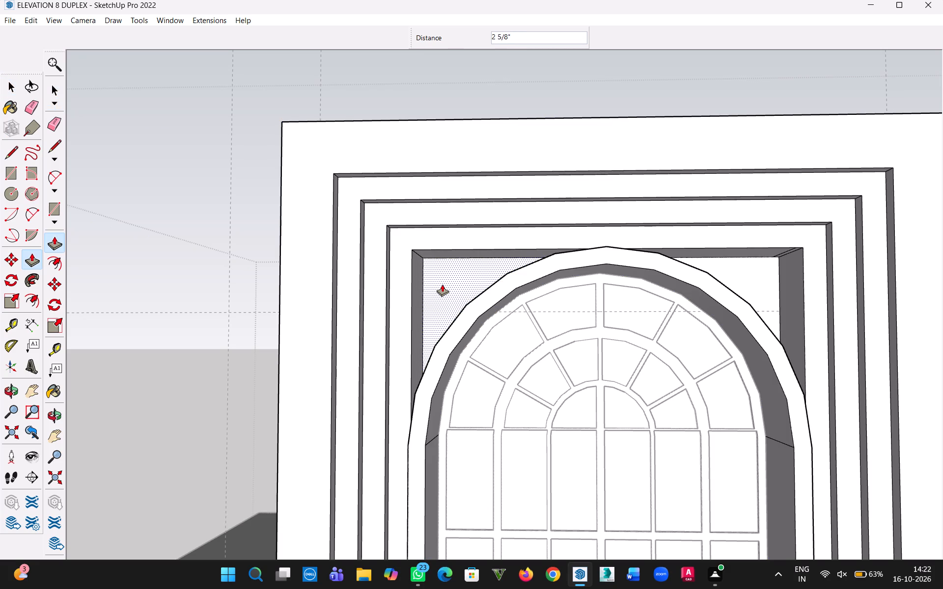
{"action": "key", "text": "2"}
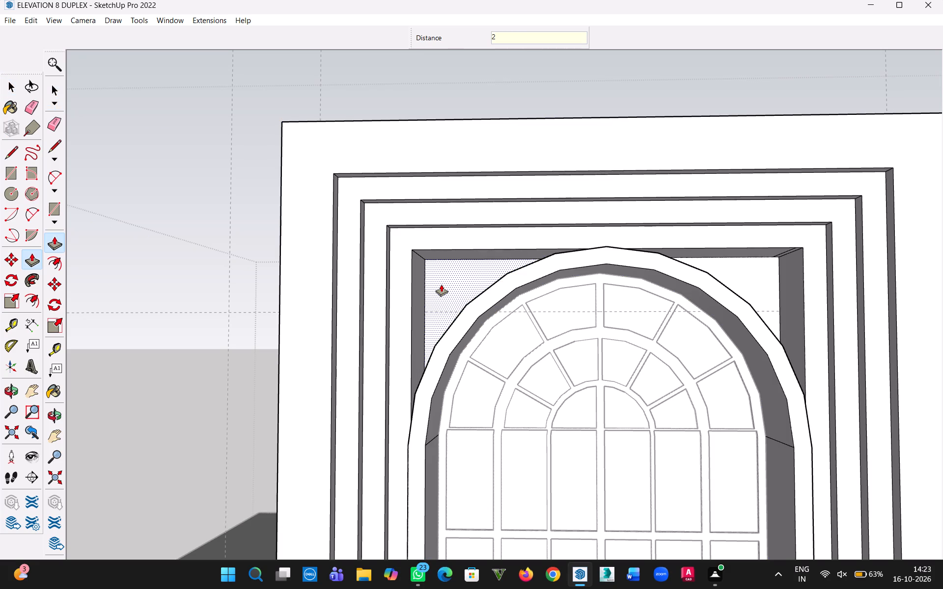
{"action": "key", "text": "shift+quotedbl"}
{"action": "key", "text": "Return"}
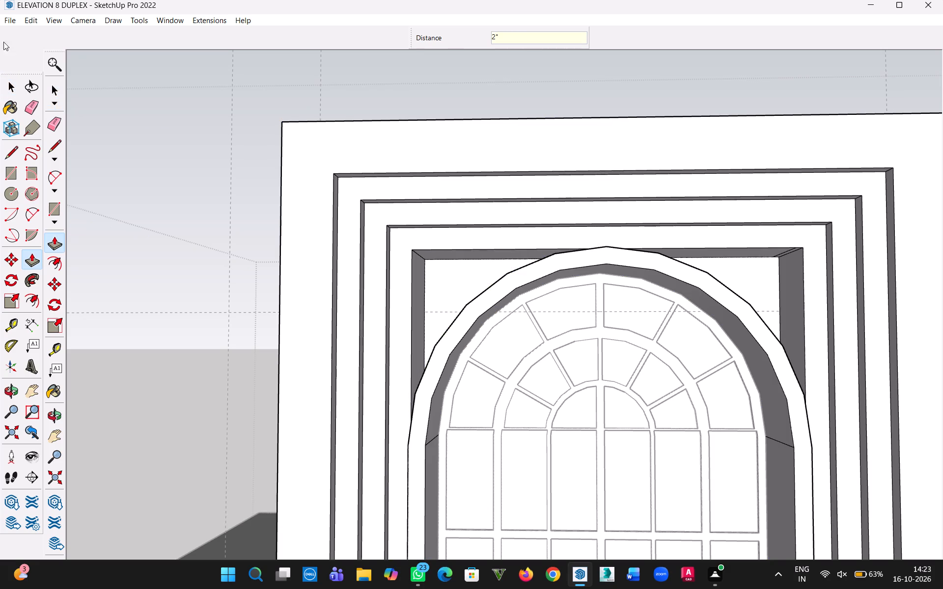
{"action": "left_click", "coordinate": [10, 81]}
Draw 6" lines across the arch surround's front face at both springing points, dividing the curved band from the straight jambs.
{"action": "middle_click_drag", "start_coordinate": [412, 227], "coordinate": [488, 292]}
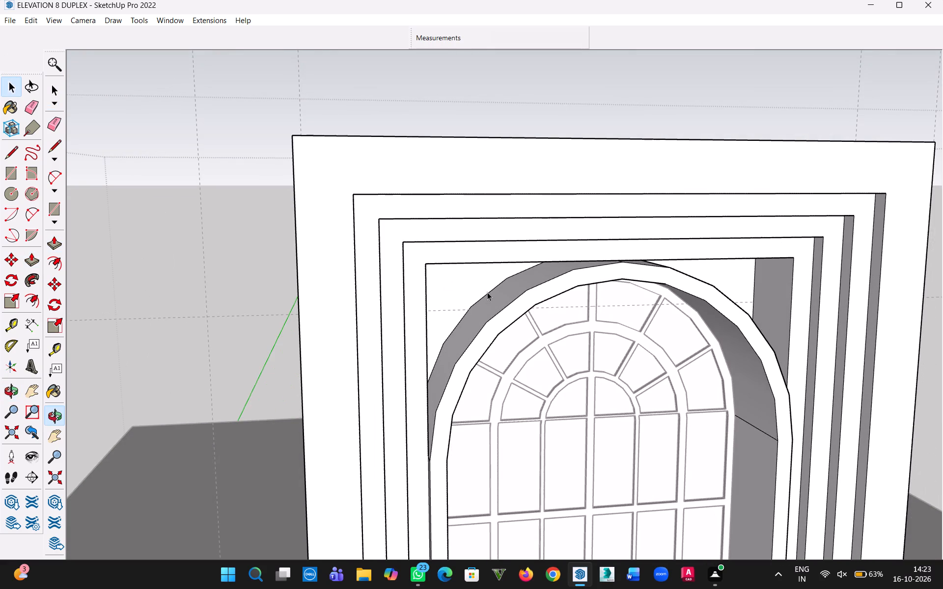
{"action": "middle_click_drag", "start_coordinate": [561, 324], "coordinate": [527, 260]}
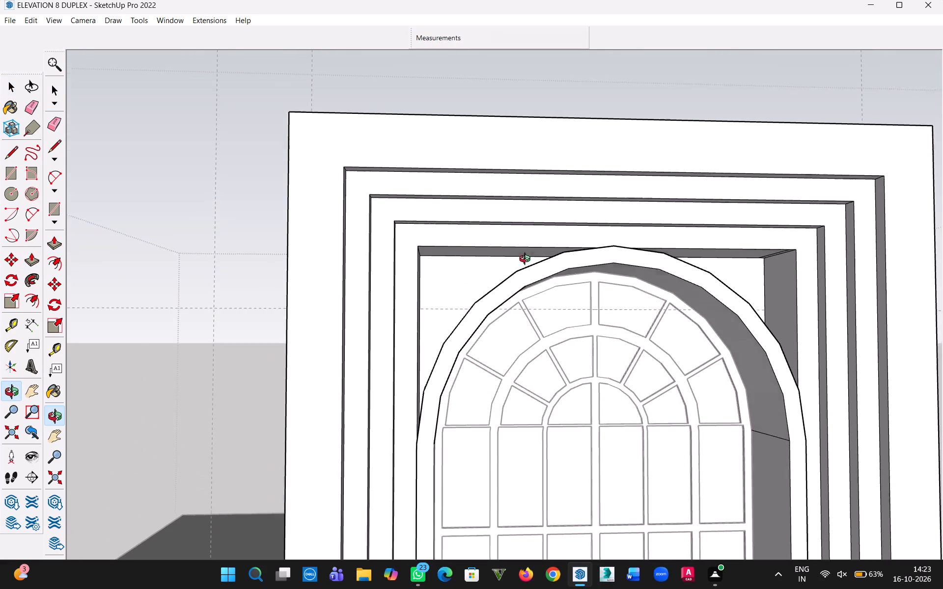
{"action": "middle_click_drag", "start_coordinate": [527, 260], "coordinate": [527, 259]}
{"action": "left_click", "coordinate": [619, 257]}
{"action": "scroll", "coordinate": [605, 277], "scroll_direction": "down", "scroll_amount": 7}
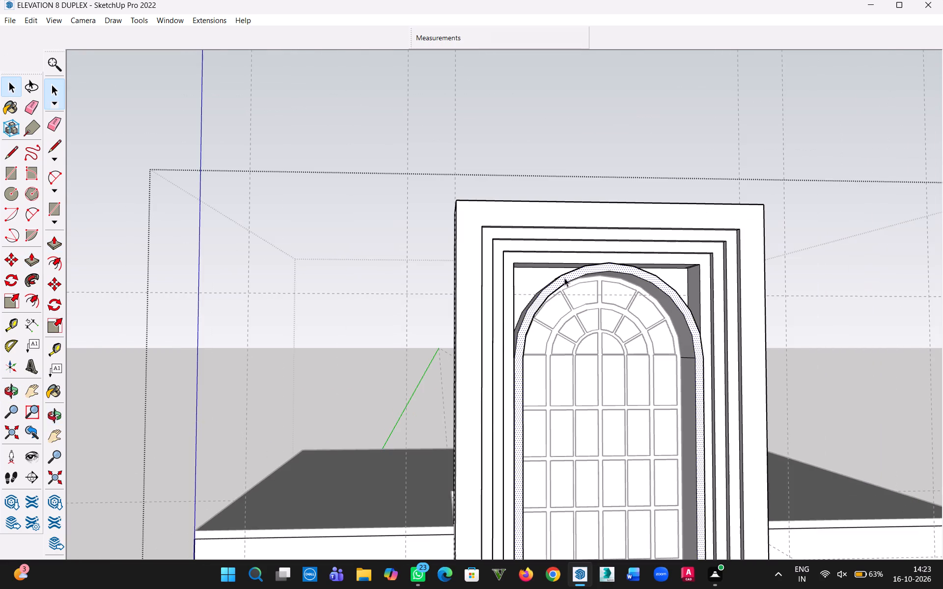
{"action": "scroll", "coordinate": [572, 397], "scroll_direction": "up", "scroll_amount": 5}
{"action": "key", "text": "l"}
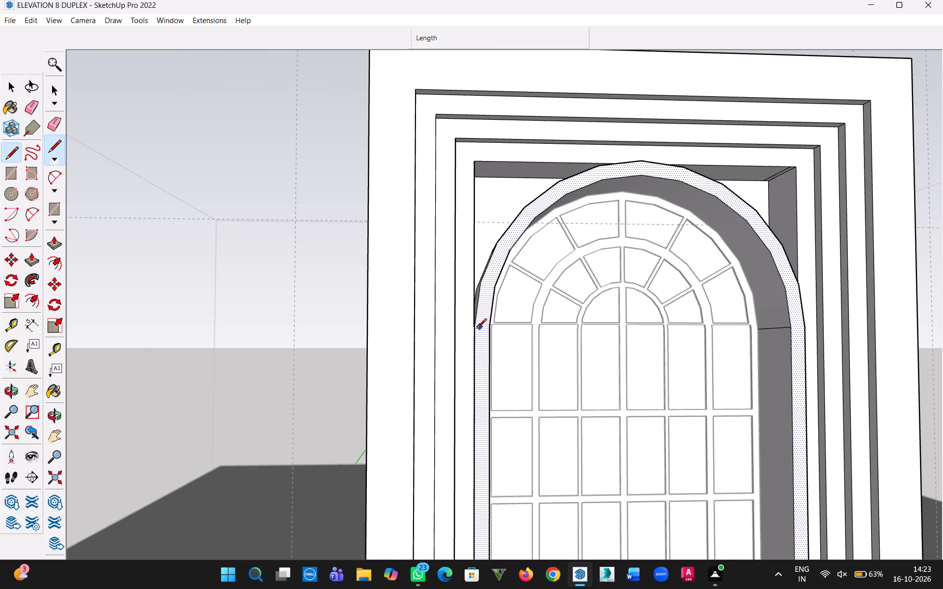
{"action": "scroll", "coordinate": [496, 341], "scroll_direction": "up", "scroll_amount": 1}
{"action": "middle_click_drag", "start_coordinate": [496, 341], "coordinate": [327, 401]}
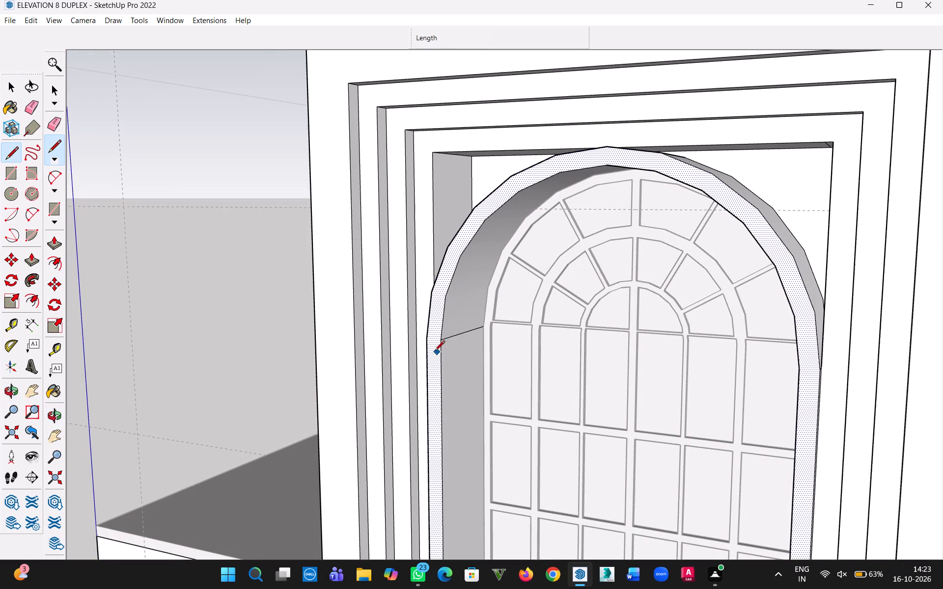
{"action": "left_click", "coordinate": [441, 342]}
{"action": "left_click", "coordinate": [426, 343]}
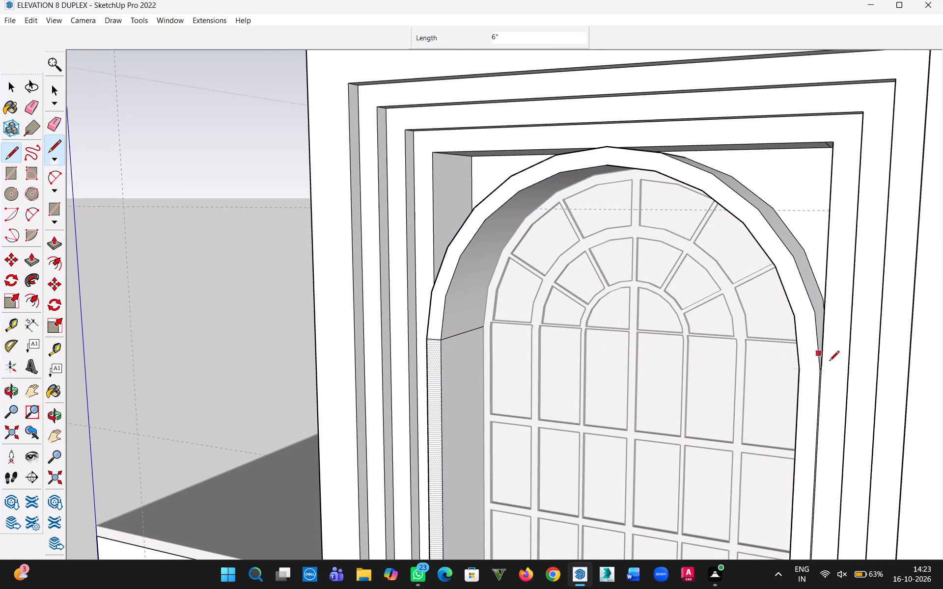
{"action": "left_click", "coordinate": [801, 374]}
{"action": "left_click", "coordinate": [821, 372]}
Push/Pull the front face of the curved arch band outward by 1'.
{"action": "scroll", "coordinate": [701, 412], "scroll_direction": "down", "scroll_amount": 2}
{"action": "scroll", "coordinate": [701, 412], "scroll_direction": "up", "scroll_amount": 1}
{"action": "key", "text": "p"}
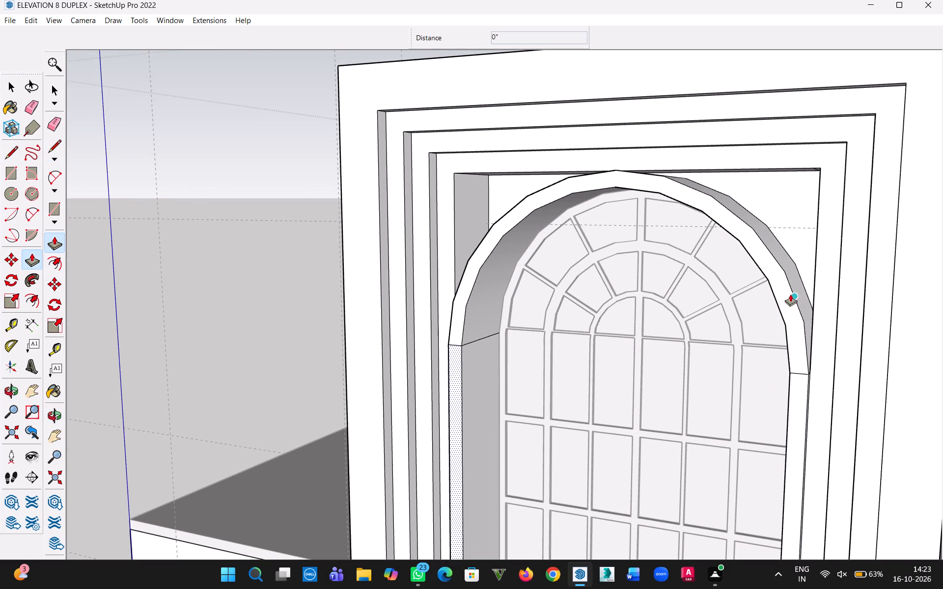
{"action": "left_click", "coordinate": [3, 86]}
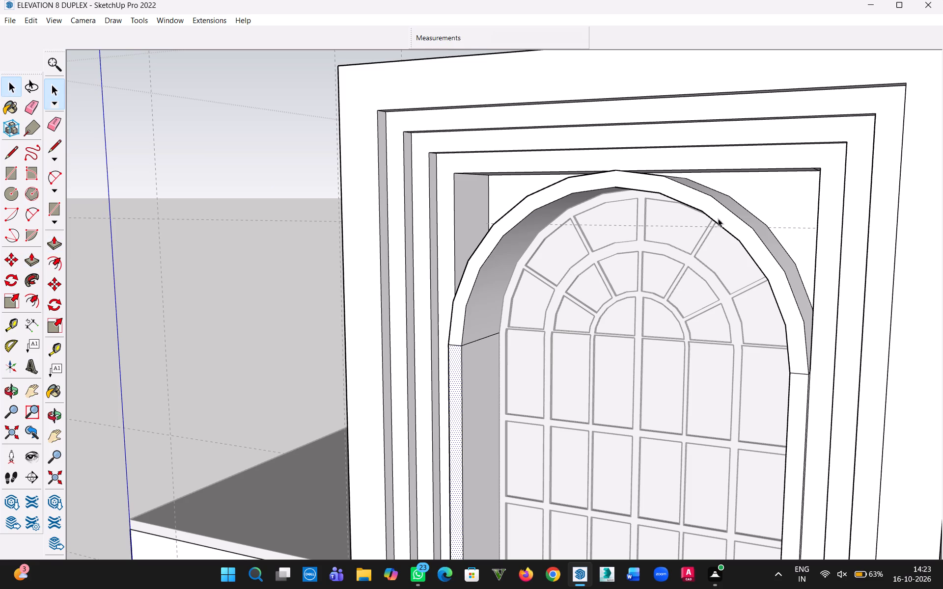
{"action": "left_click", "coordinate": [739, 243]}
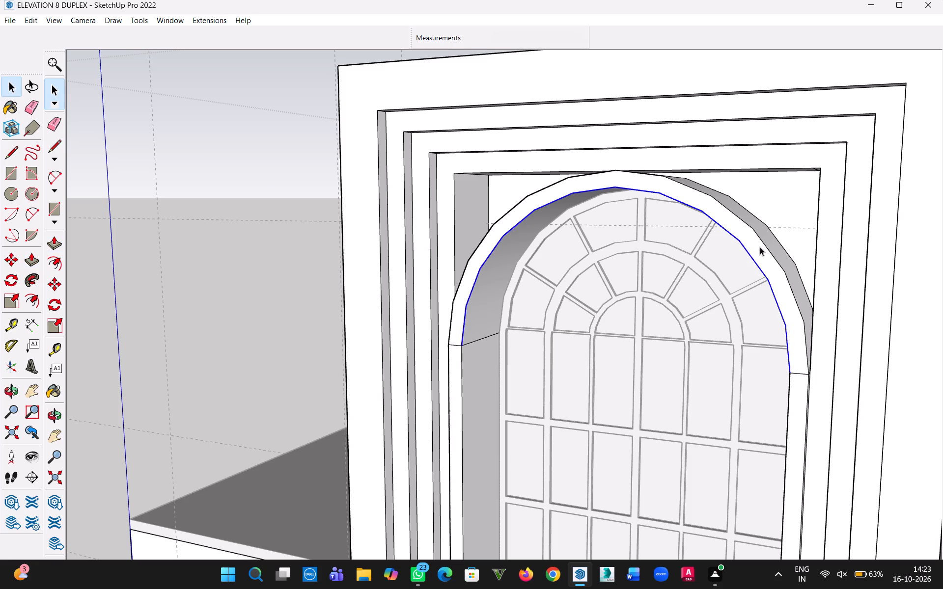
{"action": "left_click", "coordinate": [760, 247]}
{"action": "key", "text": "p"}
{"action": "left_click", "coordinate": [762, 252]}
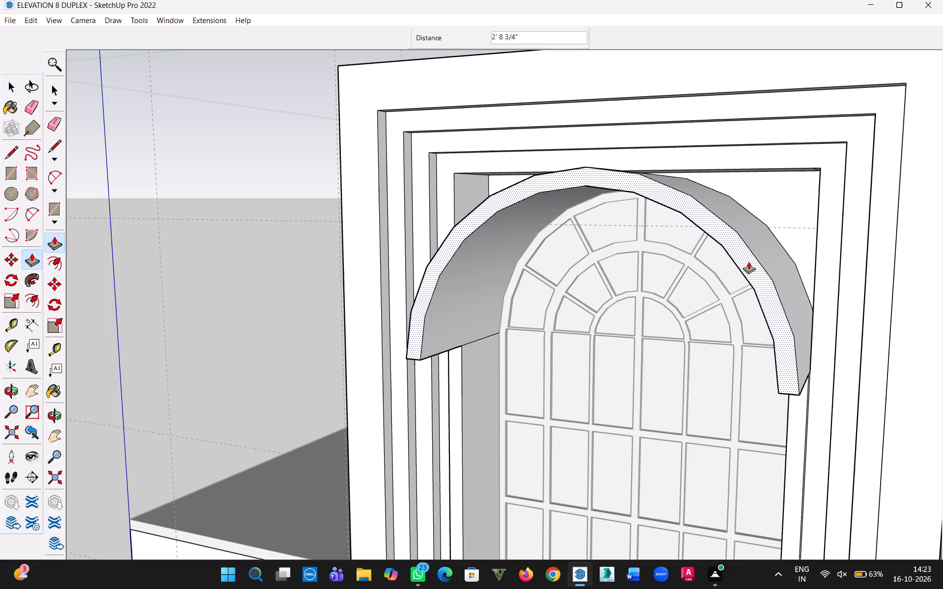
{"action": "type", "text": "1'"}
{"action": "key", "text": "Return"}
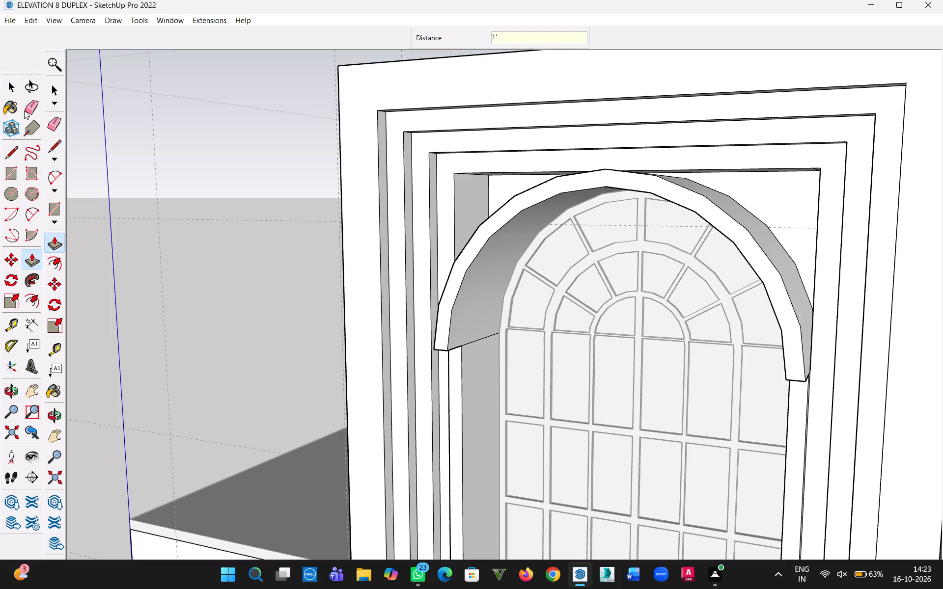
{"action": "left_click", "coordinate": [3, 91]}
Move the lower front edge at the arch band's right end back 1' onto the jamb face, tapering the projection.
{"action": "middle_click_drag", "start_coordinate": [729, 383], "coordinate": [830, 284]}
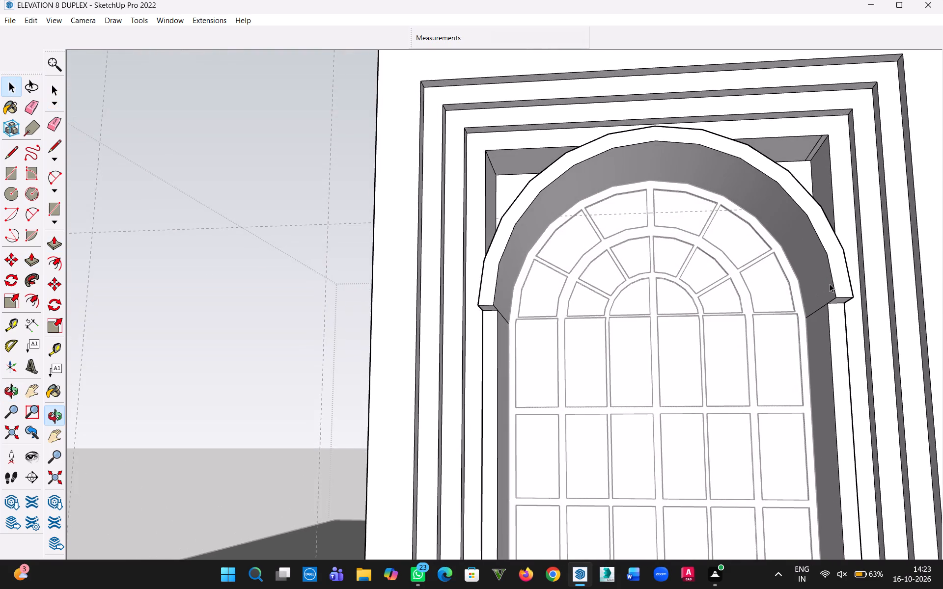
{"action": "scroll", "coordinate": [836, 289], "scroll_direction": "up", "scroll_amount": 9}
{"action": "key", "text": "m"}
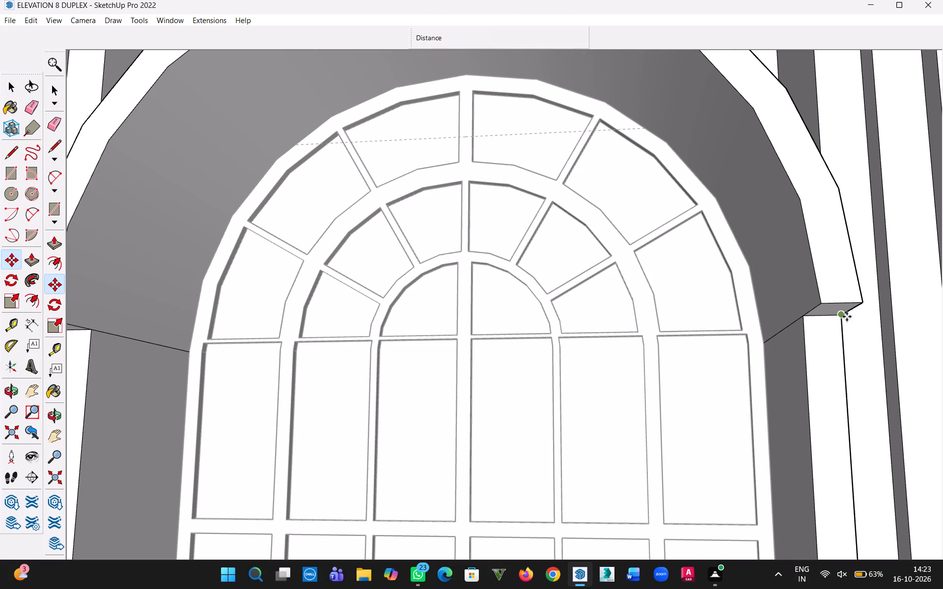
{"action": "double_click", "coordinate": [846, 301]}
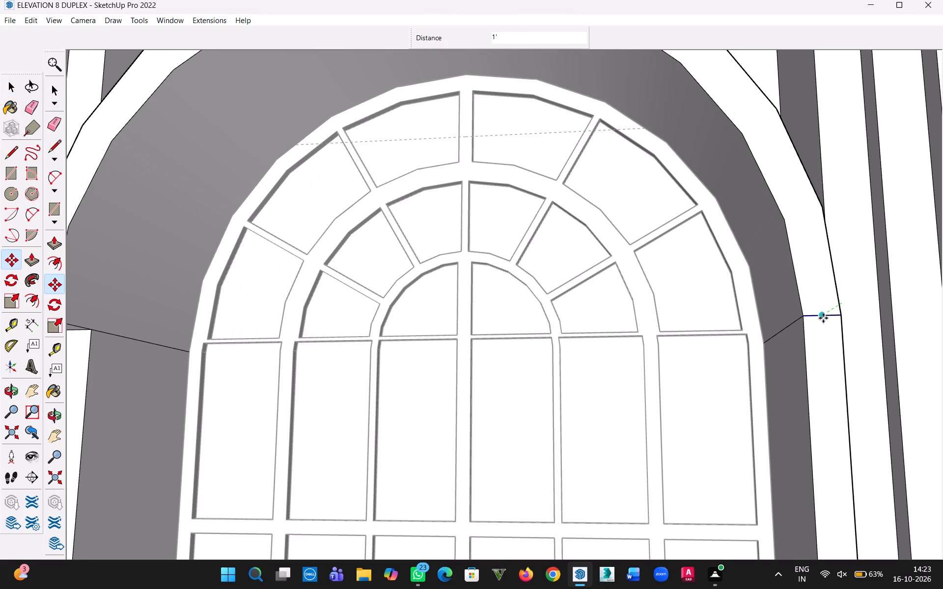
{"action": "left_click", "coordinate": [823, 318]}
Move the lower front edge at the arch band's left end back onto the jamb face and view the tapered hood.
{"action": "scroll", "coordinate": [735, 308], "scroll_direction": "down", "scroll_amount": 6}
{"action": "middle_click_drag", "start_coordinate": [577, 315], "coordinate": [624, 314]}
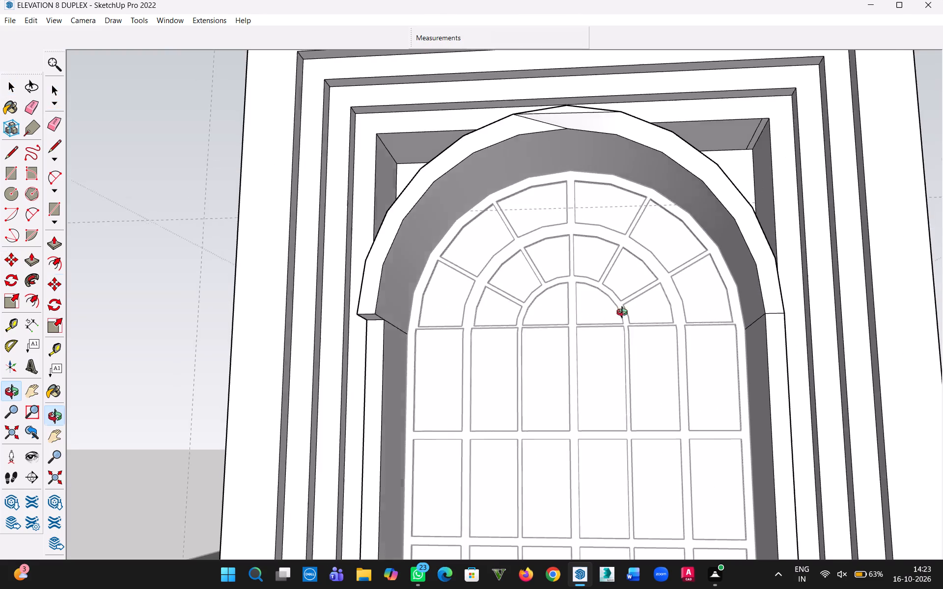
{"action": "middle_click_drag", "start_coordinate": [624, 314], "coordinate": [718, 411]}
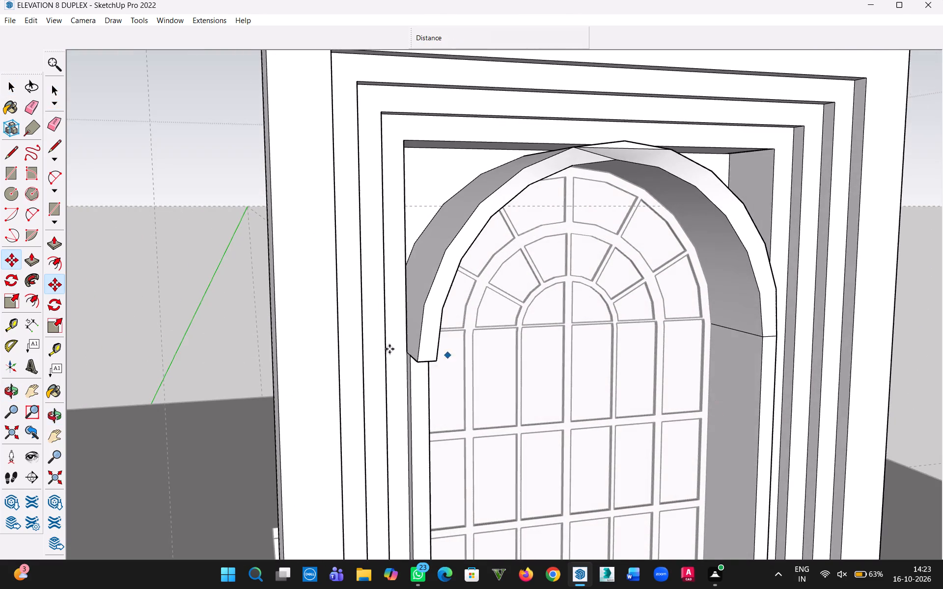
{"action": "scroll", "coordinate": [352, 348], "scroll_direction": "up", "scroll_amount": 3}
{"action": "scroll", "coordinate": [471, 380], "scroll_direction": "up", "scroll_amount": 1}
{"action": "middle_click_drag", "start_coordinate": [446, 366], "coordinate": [413, 288]}
{"action": "left_click", "coordinate": [425, 301]}
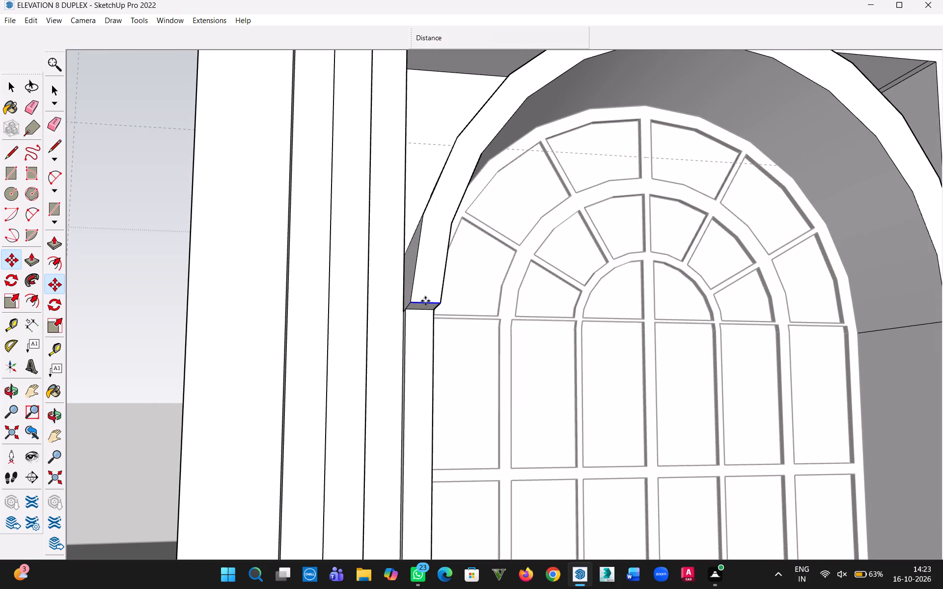
{"action": "left_click", "coordinate": [419, 308]}
{"action": "middle_click_drag", "start_coordinate": [512, 321], "coordinate": [615, 505]}
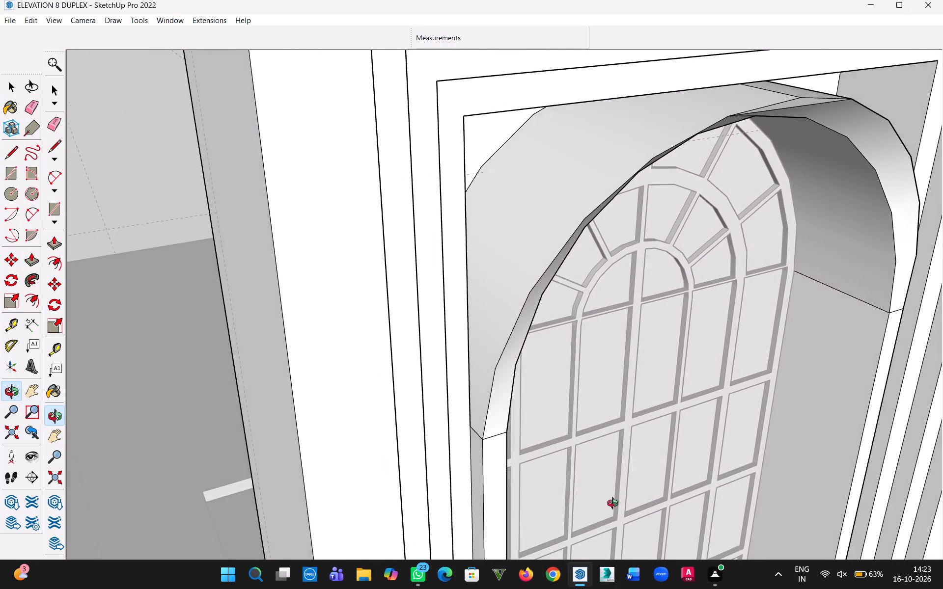
{"action": "middle_click_drag", "start_coordinate": [615, 505], "coordinate": [484, 411]}
{"action": "scroll", "coordinate": [655, 305], "scroll_direction": "down", "scroll_amount": 8}
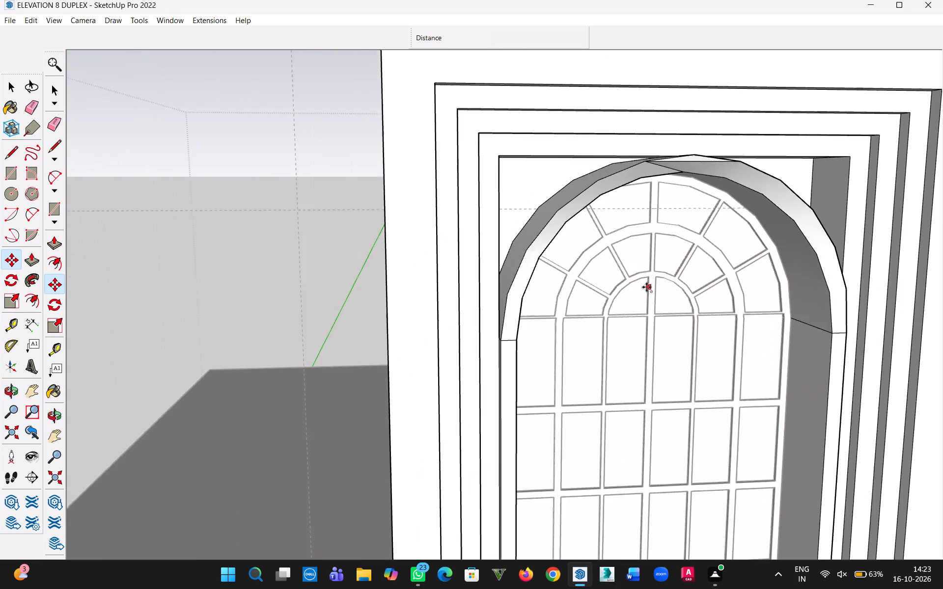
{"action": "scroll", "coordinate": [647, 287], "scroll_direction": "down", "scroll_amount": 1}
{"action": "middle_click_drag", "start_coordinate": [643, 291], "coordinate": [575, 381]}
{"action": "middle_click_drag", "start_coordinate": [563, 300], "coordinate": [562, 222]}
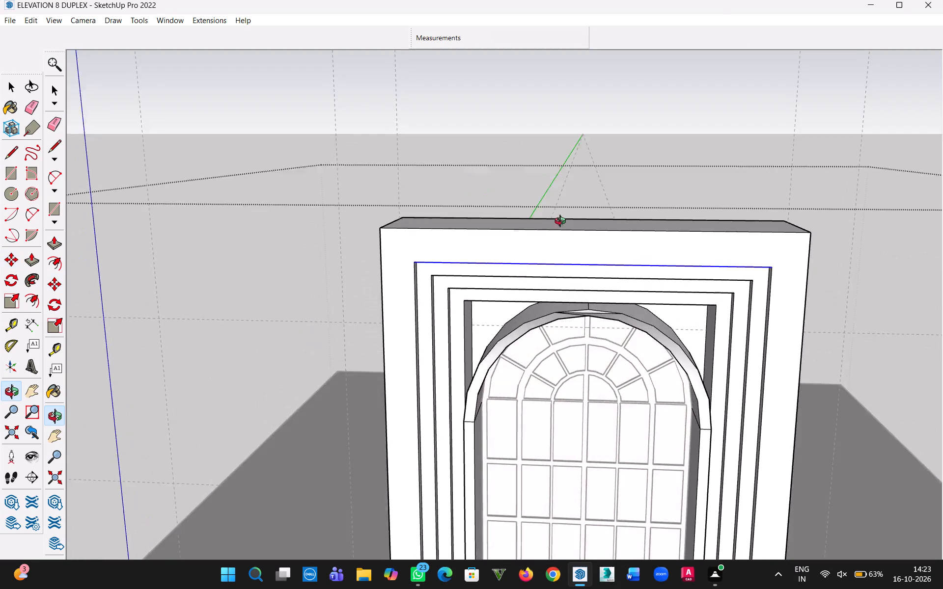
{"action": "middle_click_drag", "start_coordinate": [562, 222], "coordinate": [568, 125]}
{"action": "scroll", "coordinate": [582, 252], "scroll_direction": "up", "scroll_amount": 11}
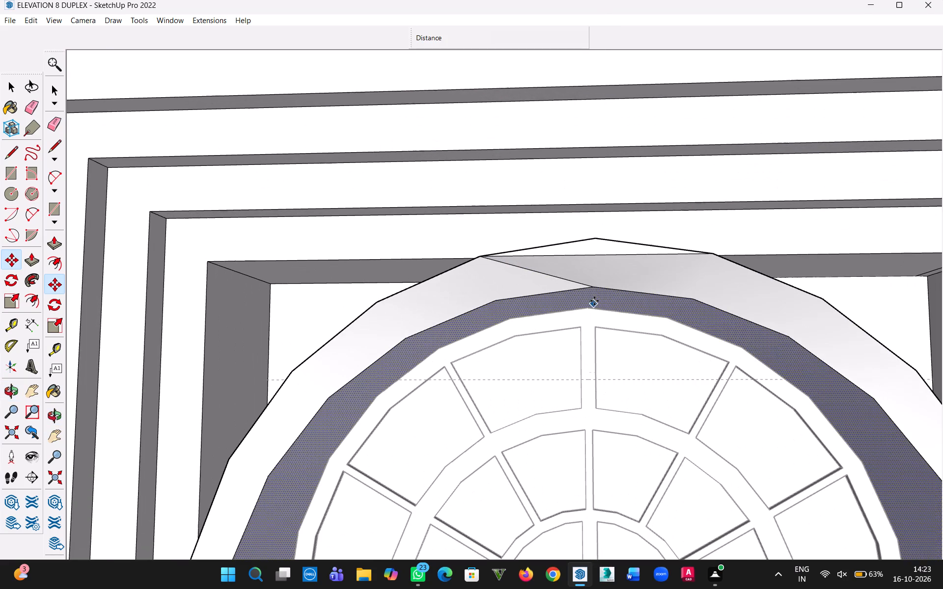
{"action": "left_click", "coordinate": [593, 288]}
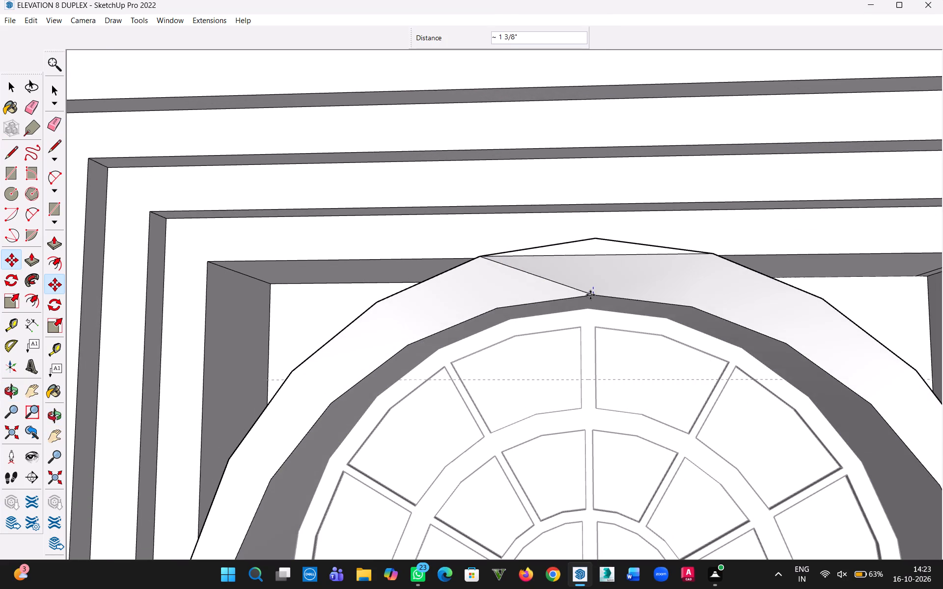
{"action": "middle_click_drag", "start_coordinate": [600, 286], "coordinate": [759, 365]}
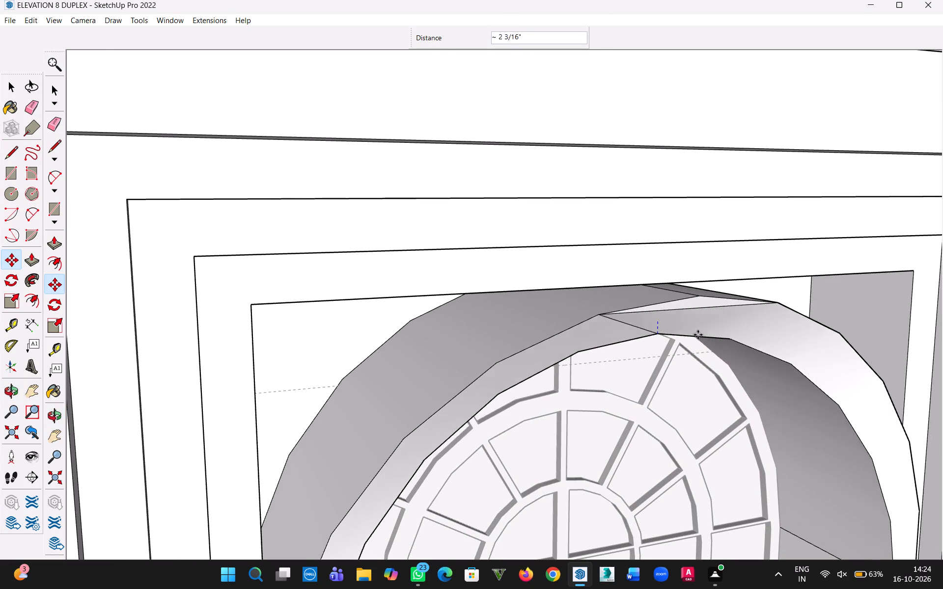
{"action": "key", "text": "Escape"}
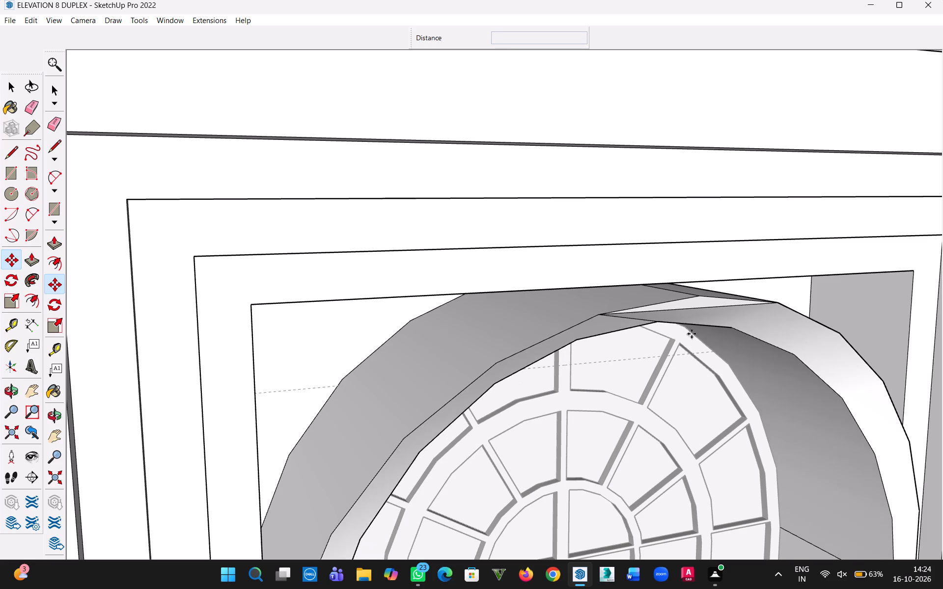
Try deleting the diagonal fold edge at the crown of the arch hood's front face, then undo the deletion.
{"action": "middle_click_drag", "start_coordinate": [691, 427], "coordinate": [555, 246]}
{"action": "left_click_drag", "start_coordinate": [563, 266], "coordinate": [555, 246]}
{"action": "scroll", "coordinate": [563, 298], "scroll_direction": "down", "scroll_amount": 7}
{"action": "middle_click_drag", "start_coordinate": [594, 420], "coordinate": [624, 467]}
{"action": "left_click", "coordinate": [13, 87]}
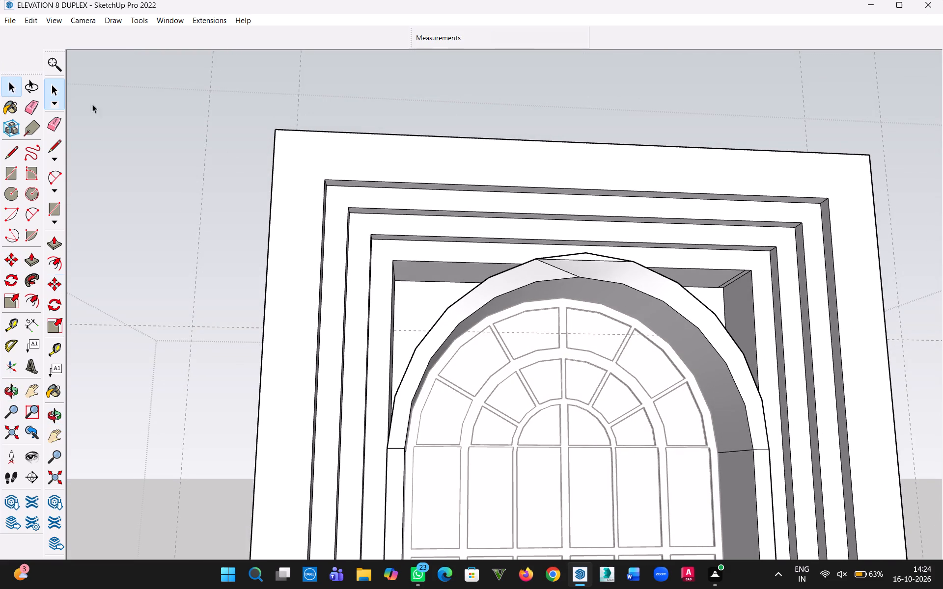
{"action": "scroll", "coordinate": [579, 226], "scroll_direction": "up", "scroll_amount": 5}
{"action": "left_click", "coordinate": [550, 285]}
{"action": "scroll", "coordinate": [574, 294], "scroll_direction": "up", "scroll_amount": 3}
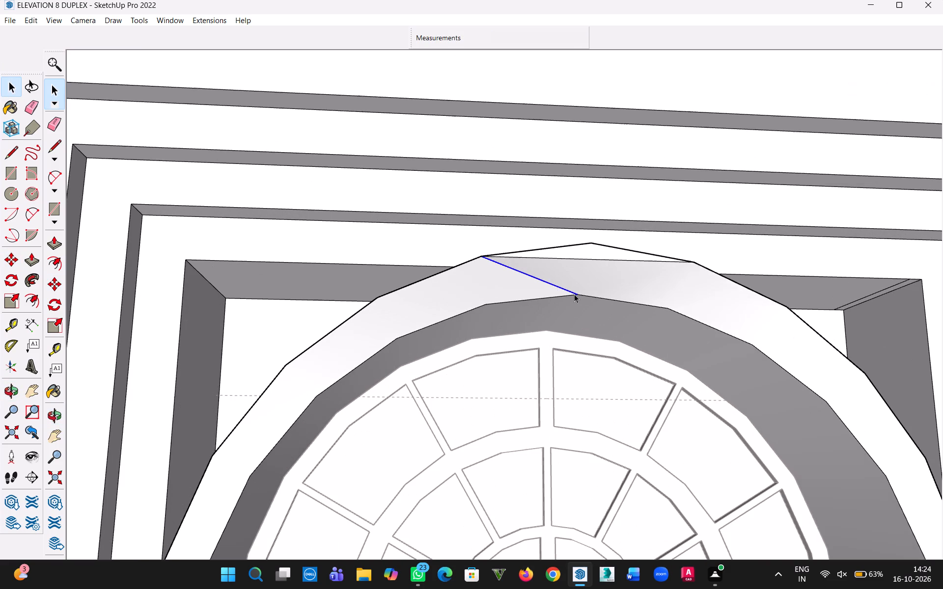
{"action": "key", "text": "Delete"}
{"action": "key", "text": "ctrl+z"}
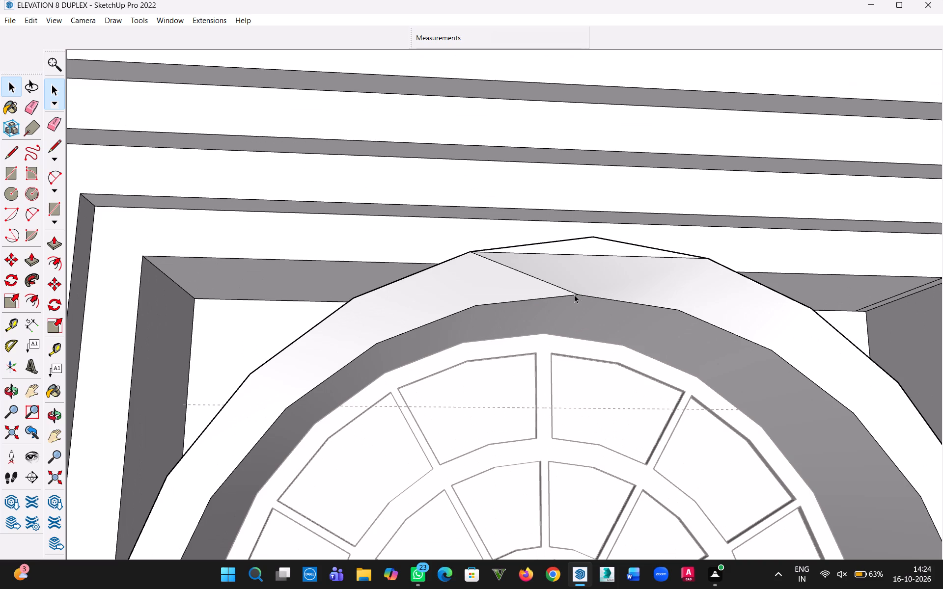
Undo the tapering moves at both ends of the arch band, back to its straight 1' projection.
{"action": "scroll", "coordinate": [573, 300], "scroll_direction": "down", "scroll_amount": 13}
{"action": "middle_click_drag", "start_coordinate": [569, 389], "coordinate": [747, 474]}
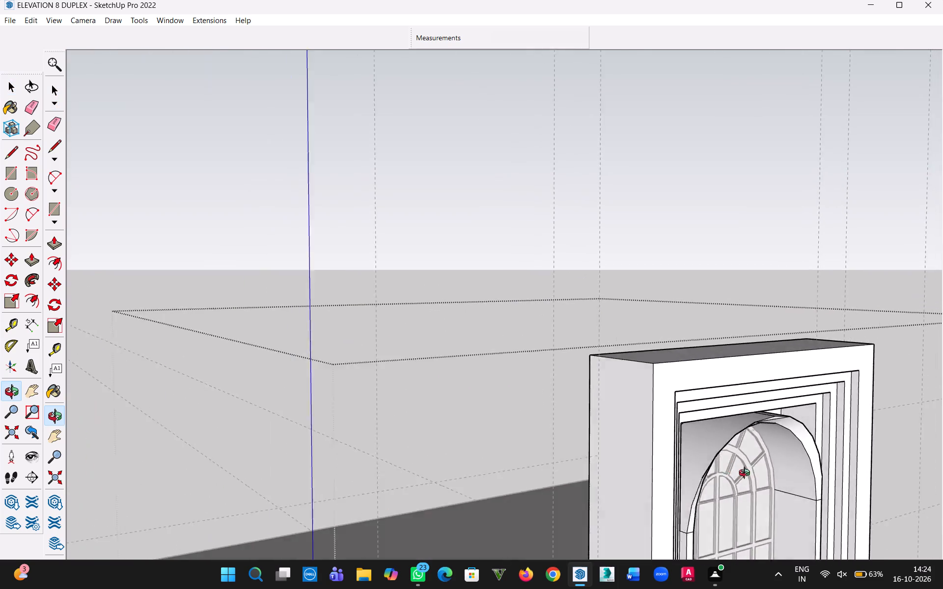
{"action": "middle_click_drag", "start_coordinate": [747, 474], "coordinate": [897, 459]}
{"action": "middle_click", "coordinate": [789, 429]}
{"action": "scroll", "coordinate": [883, 416], "scroll_direction": "up", "scroll_amount": 7}
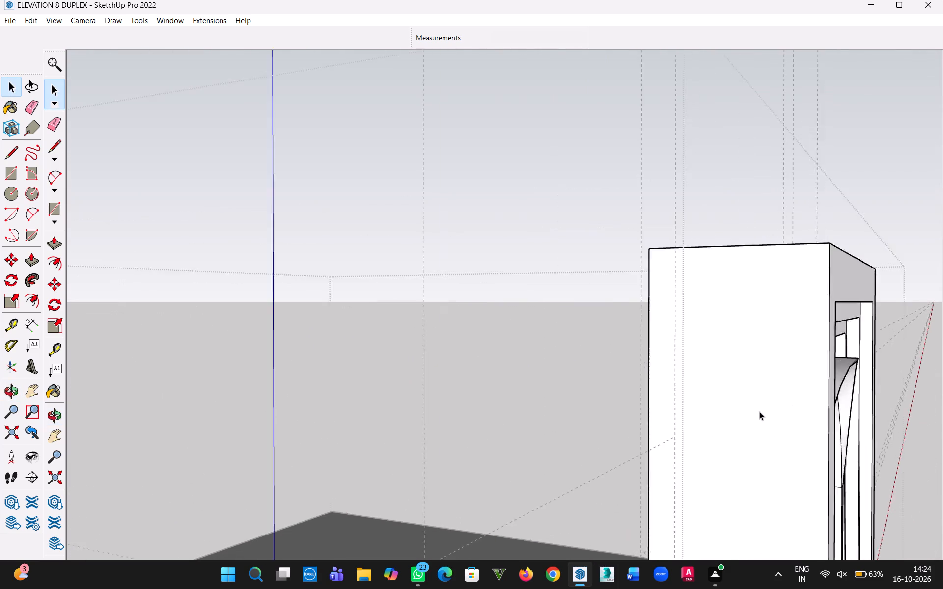
{"action": "scroll", "coordinate": [759, 411], "scroll_direction": "up", "scroll_amount": 5}
{"action": "key", "text": "p"}
{"action": "scroll", "coordinate": [894, 370], "scroll_direction": "up", "scroll_amount": 1}
{"action": "middle_click_drag", "start_coordinate": [894, 371], "coordinate": [762, 351]}
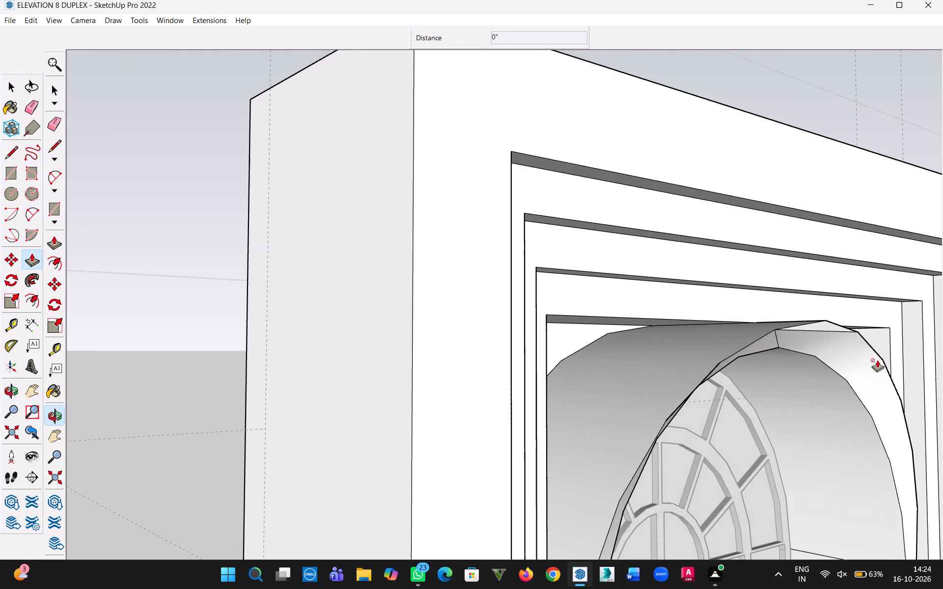
{"action": "key", "text": "ctrl+z"}
{"action": "scroll", "coordinate": [799, 409], "scroll_direction": "down", "scroll_amount": 5}
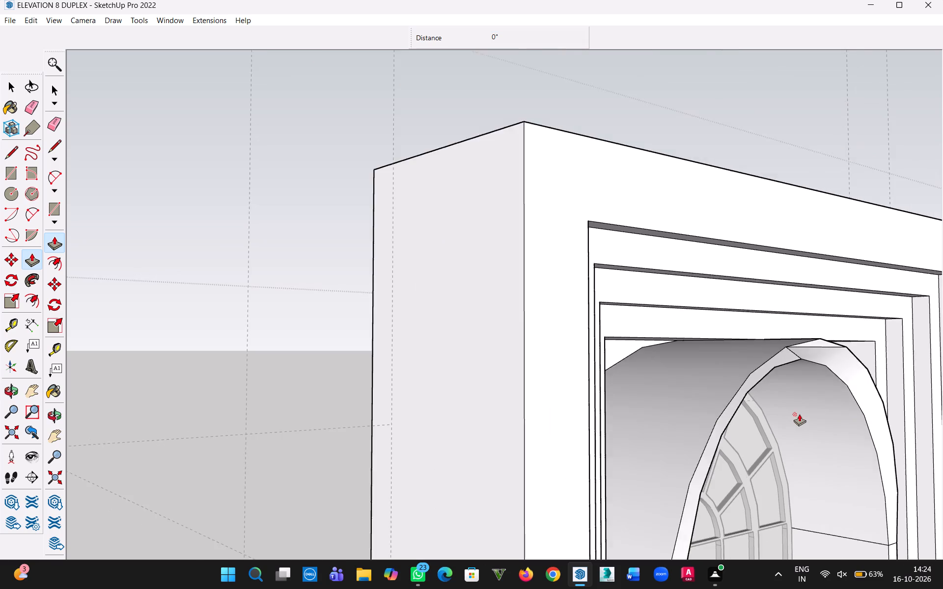
{"action": "scroll", "coordinate": [799, 414], "scroll_direction": "down", "scroll_amount": 4}
{"action": "scroll", "coordinate": [804, 455], "scroll_direction": "down", "scroll_amount": 1}
{"action": "key", "text": "h"}
{"action": "left_click_drag", "start_coordinate": [734, 459], "coordinate": [523, 302]}
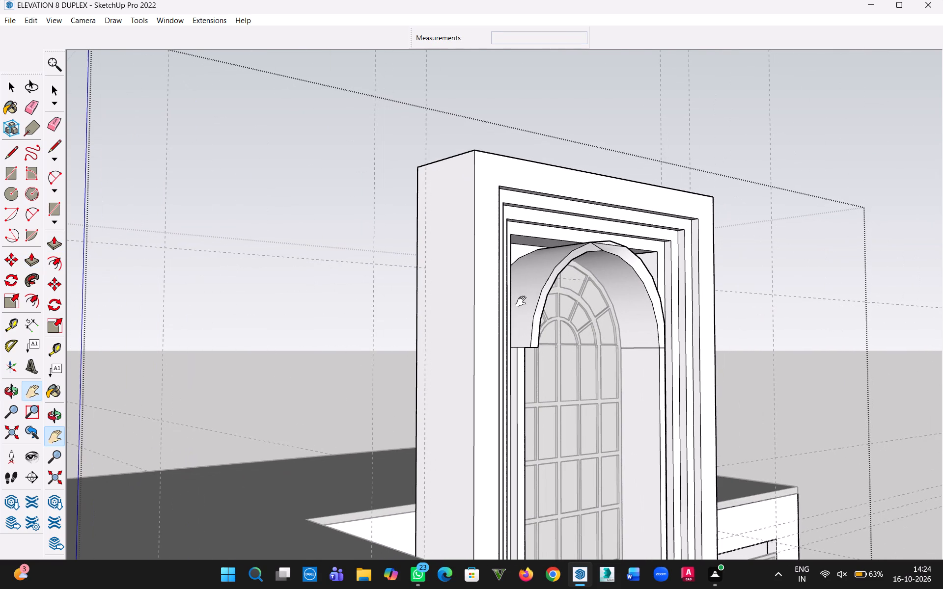
{"action": "key", "text": "ctrl+z"}
{"action": "key", "text": "ctrl+z"}
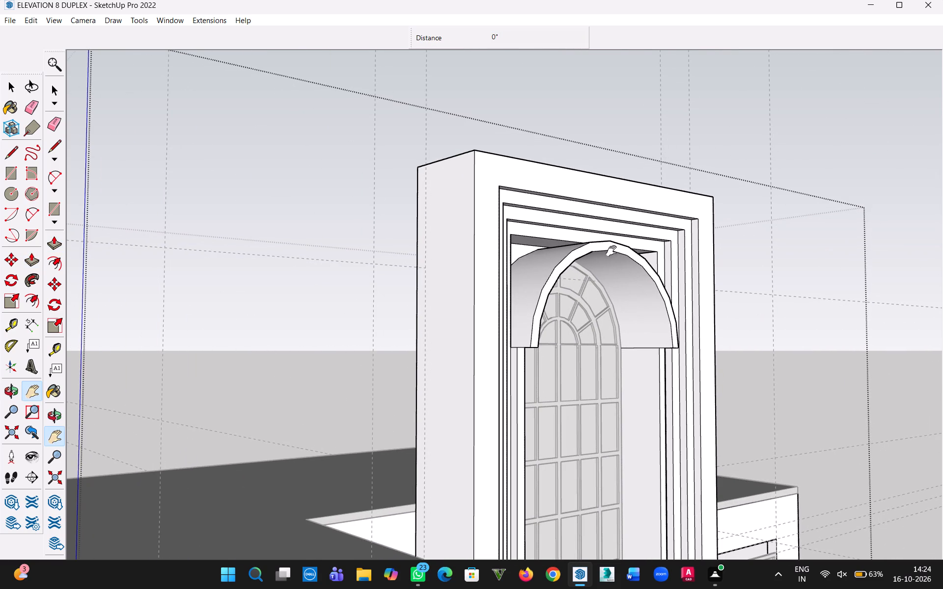
Push/Pull the arch band's front face outward by a further 11 9/16".
{"action": "key", "text": "p"}
{"action": "left_click", "coordinate": [611, 241]}
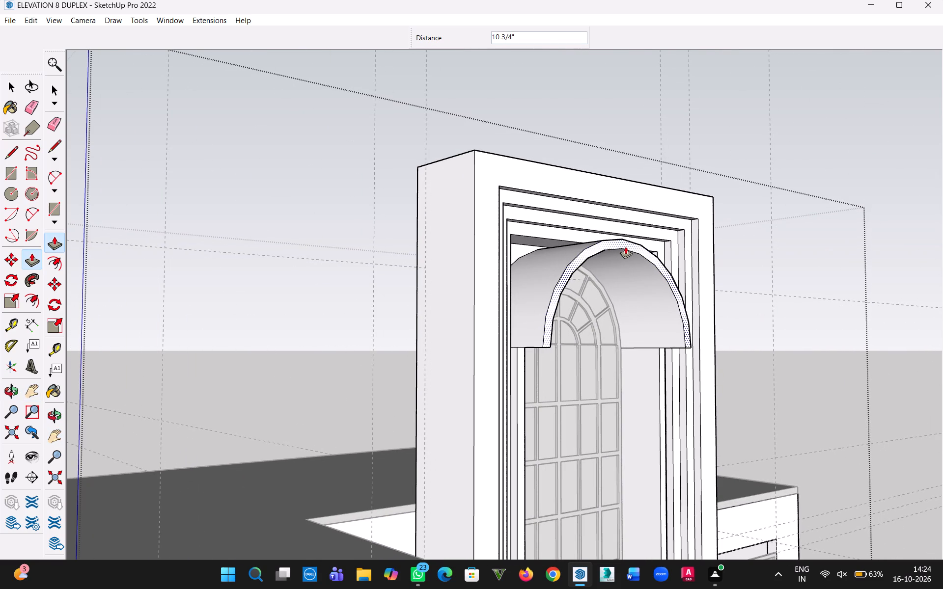
{"action": "left_click", "coordinate": [625, 246]}
Move the lower front edge at the arch band's left end back 1' 11 9/16" onto the jamb face.
{"action": "middle_click_drag", "start_coordinate": [543, 365], "coordinate": [422, 381]}
{"action": "scroll", "coordinate": [400, 366], "scroll_direction": "up", "scroll_amount": 7}
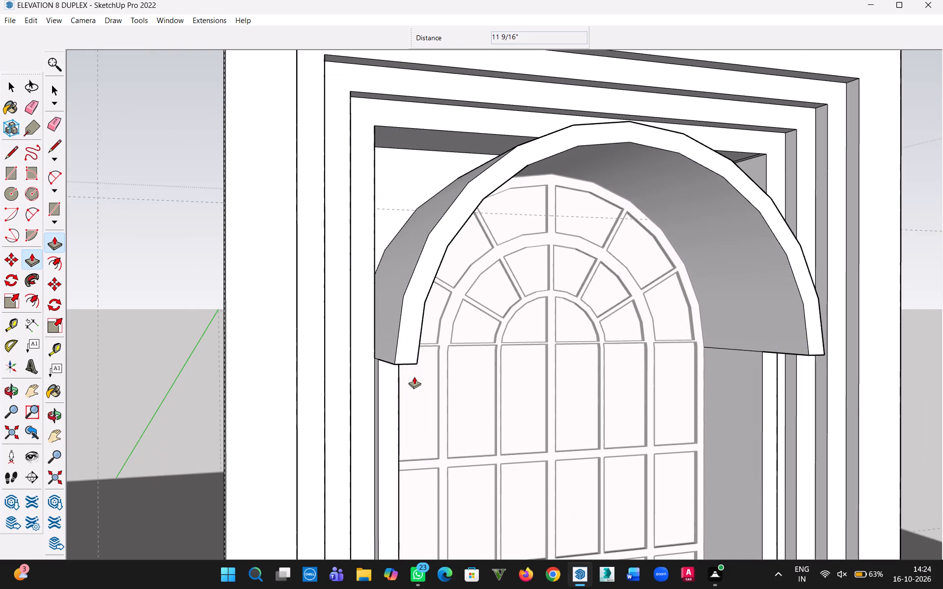
{"action": "key", "text": "m"}
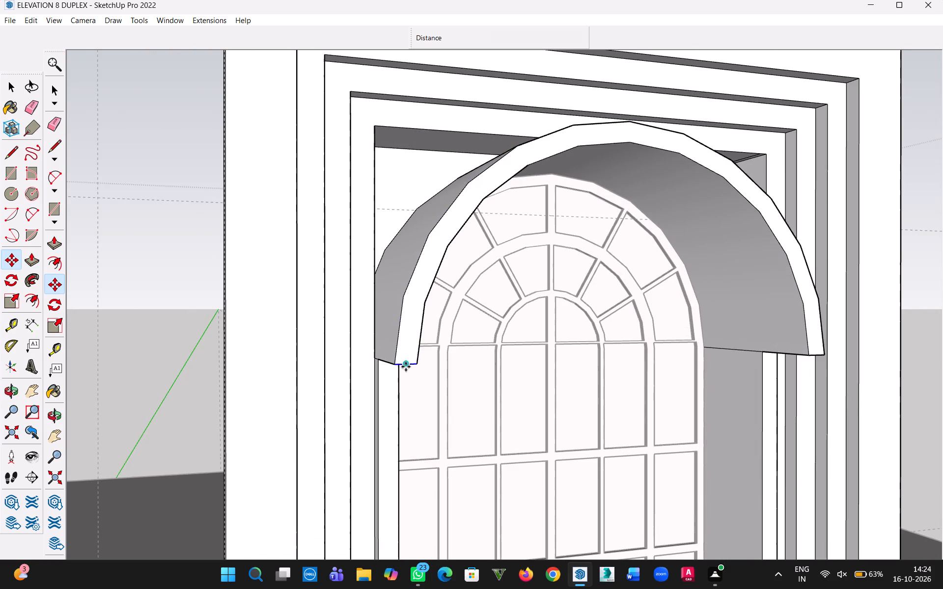
{"action": "left_click", "coordinate": [406, 367]}
{"action": "middle_click_drag", "start_coordinate": [392, 373], "coordinate": [381, 216]}
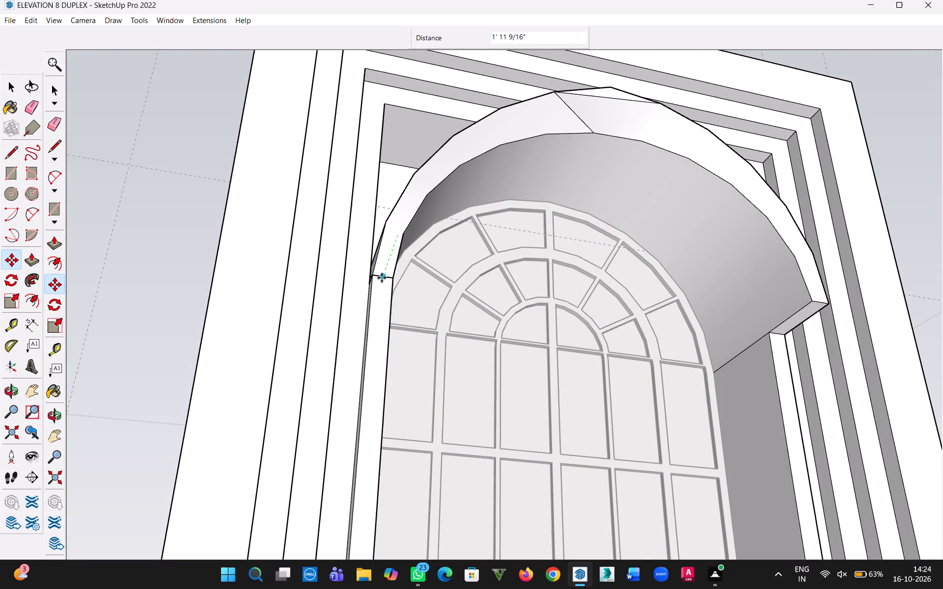
{"action": "left_click", "coordinate": [384, 270]}
Move the lower front edge at the arch band's right end back 1' 11 9/16" onto the jamb face.
{"action": "middle_click_drag", "start_coordinate": [863, 304], "coordinate": [698, 344]}
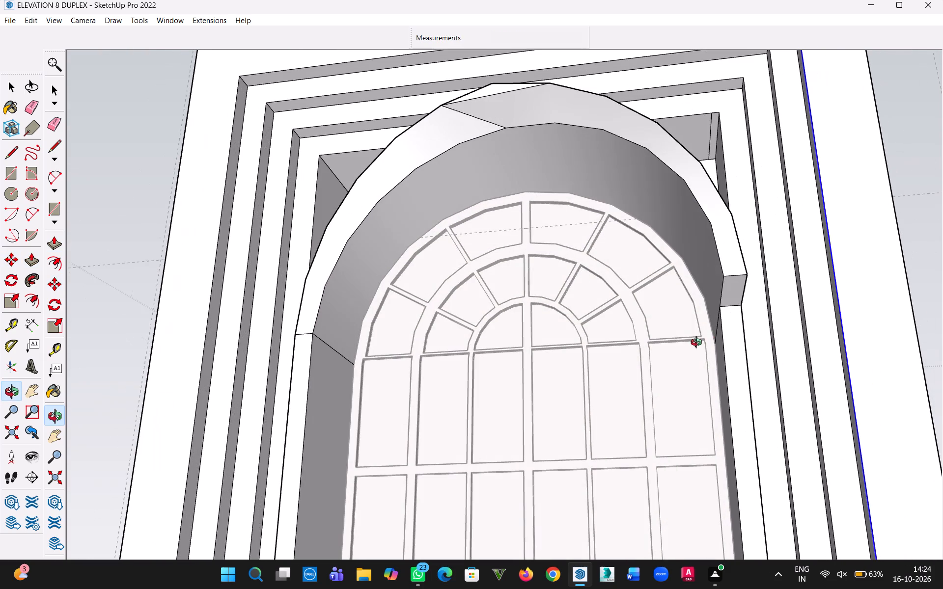
{"action": "middle_click_drag", "start_coordinate": [698, 344], "coordinate": [698, 344]}
{"action": "left_click", "coordinate": [738, 273]}
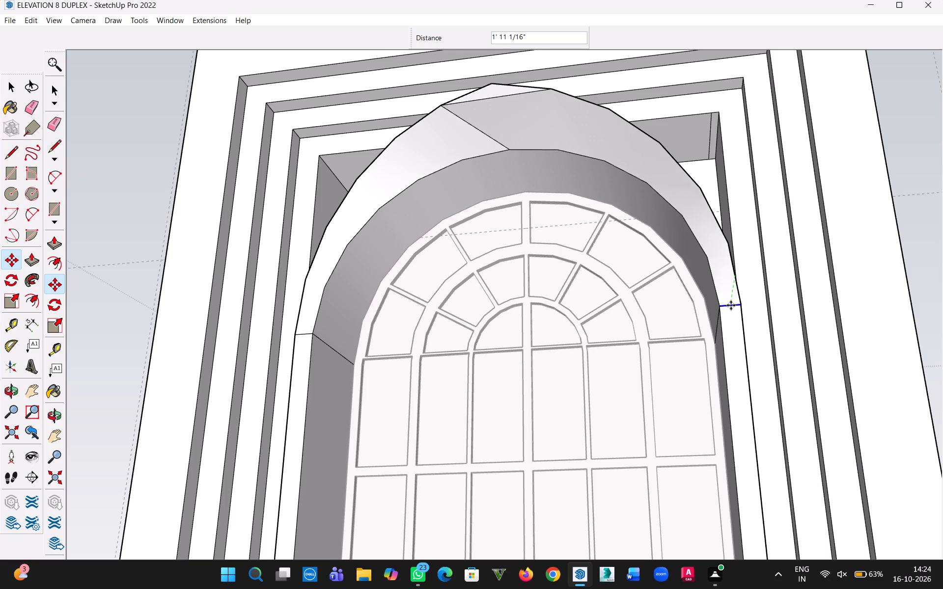
{"action": "left_click", "coordinate": [732, 308]}
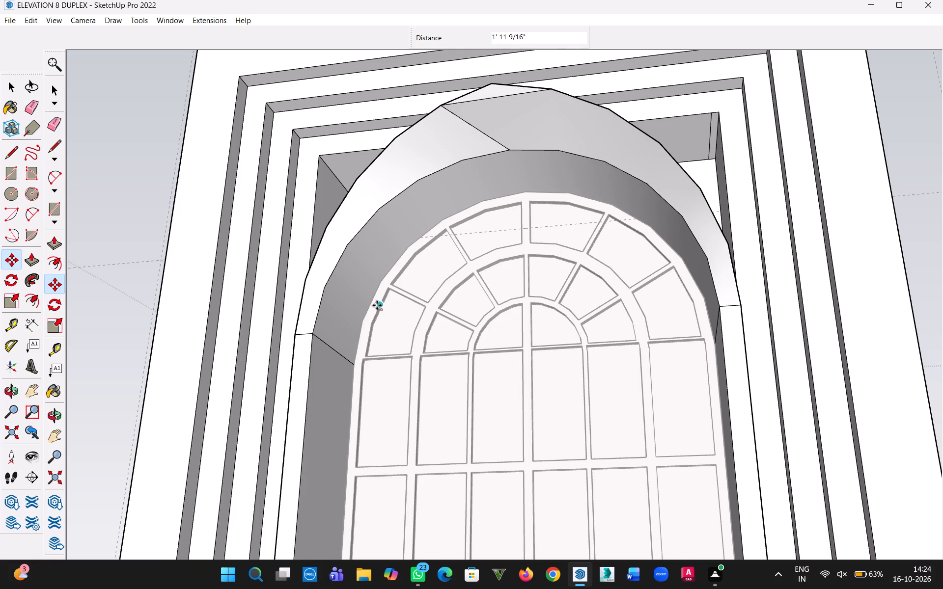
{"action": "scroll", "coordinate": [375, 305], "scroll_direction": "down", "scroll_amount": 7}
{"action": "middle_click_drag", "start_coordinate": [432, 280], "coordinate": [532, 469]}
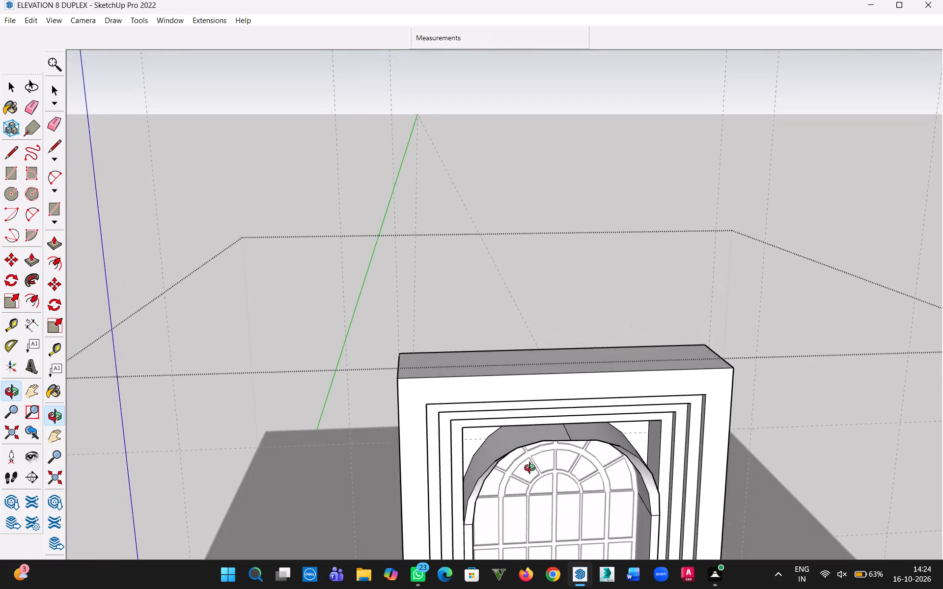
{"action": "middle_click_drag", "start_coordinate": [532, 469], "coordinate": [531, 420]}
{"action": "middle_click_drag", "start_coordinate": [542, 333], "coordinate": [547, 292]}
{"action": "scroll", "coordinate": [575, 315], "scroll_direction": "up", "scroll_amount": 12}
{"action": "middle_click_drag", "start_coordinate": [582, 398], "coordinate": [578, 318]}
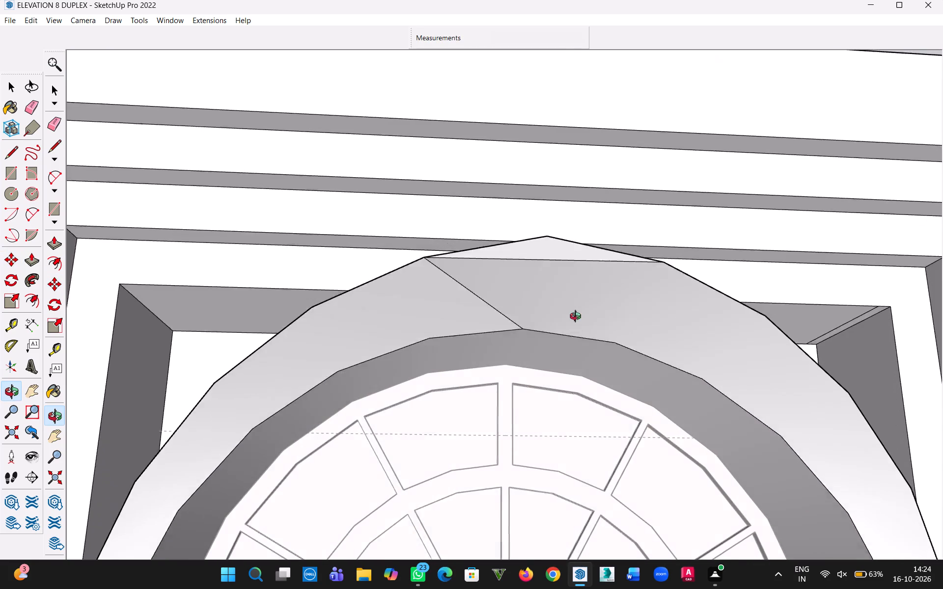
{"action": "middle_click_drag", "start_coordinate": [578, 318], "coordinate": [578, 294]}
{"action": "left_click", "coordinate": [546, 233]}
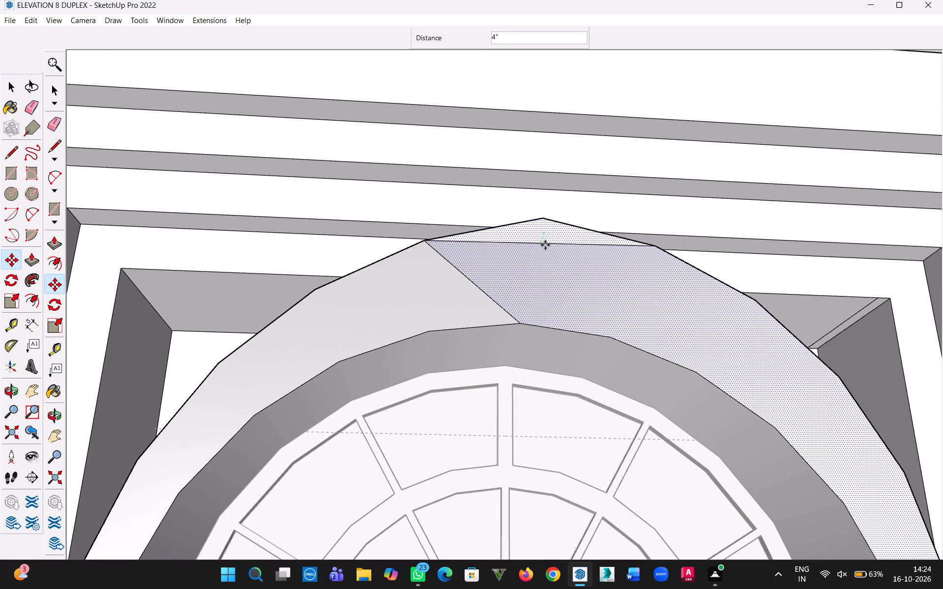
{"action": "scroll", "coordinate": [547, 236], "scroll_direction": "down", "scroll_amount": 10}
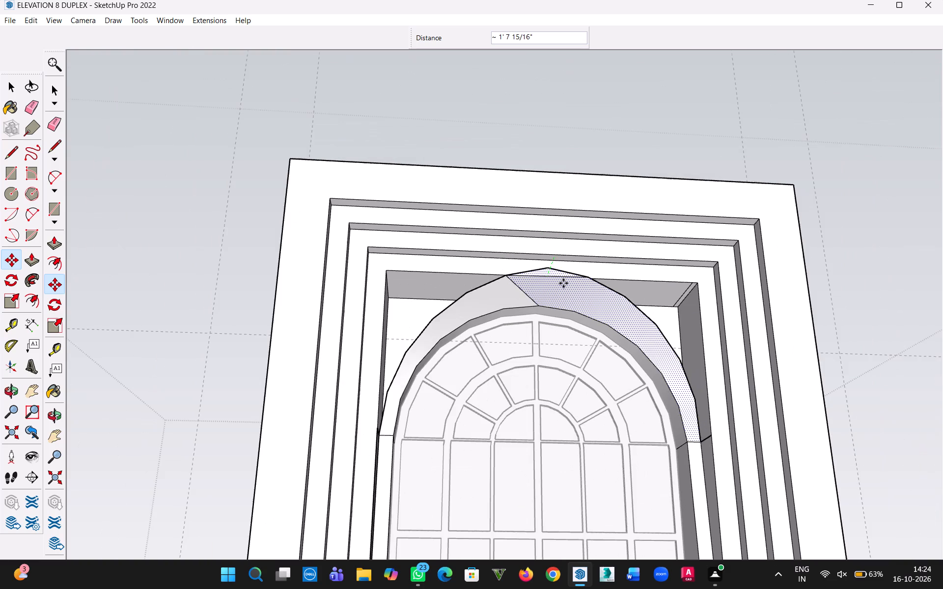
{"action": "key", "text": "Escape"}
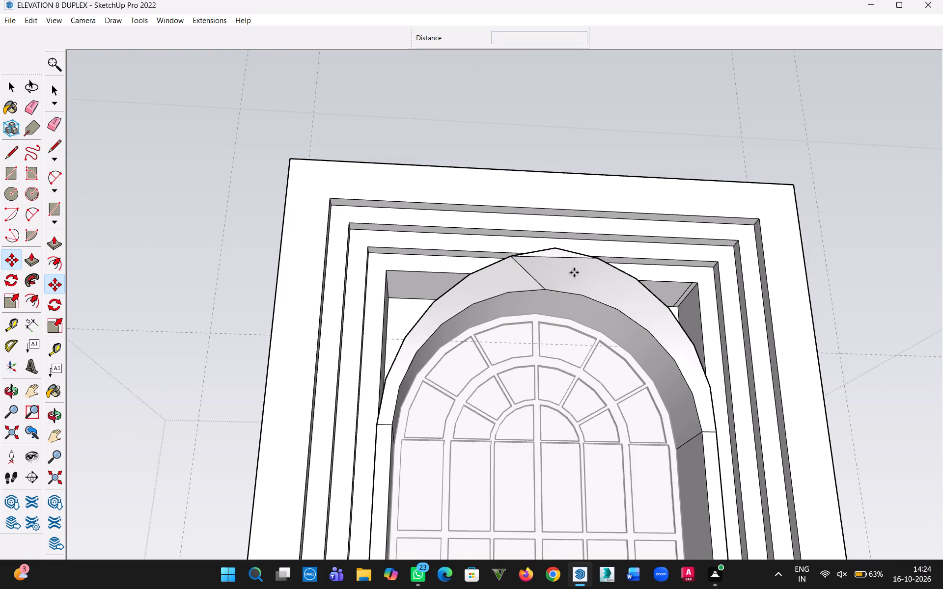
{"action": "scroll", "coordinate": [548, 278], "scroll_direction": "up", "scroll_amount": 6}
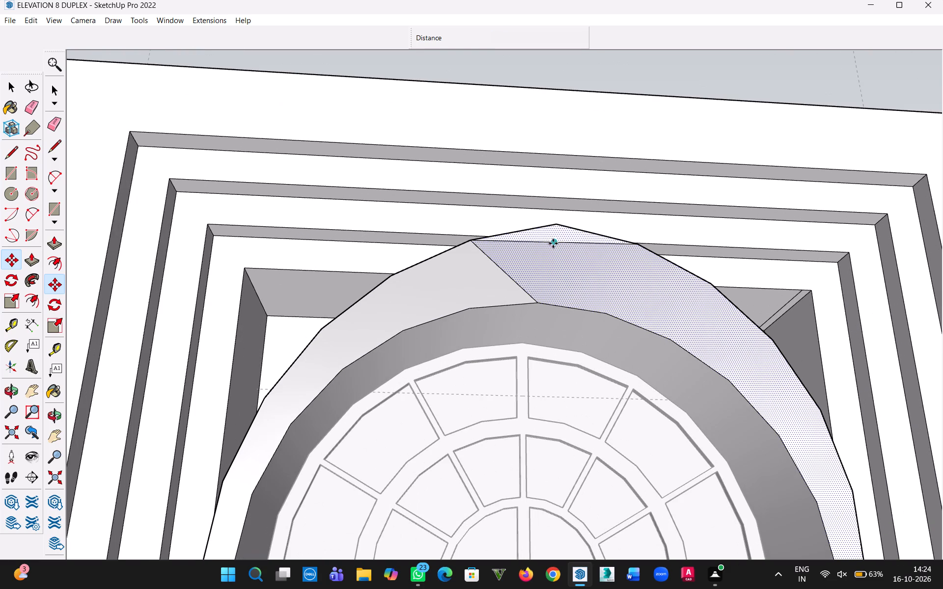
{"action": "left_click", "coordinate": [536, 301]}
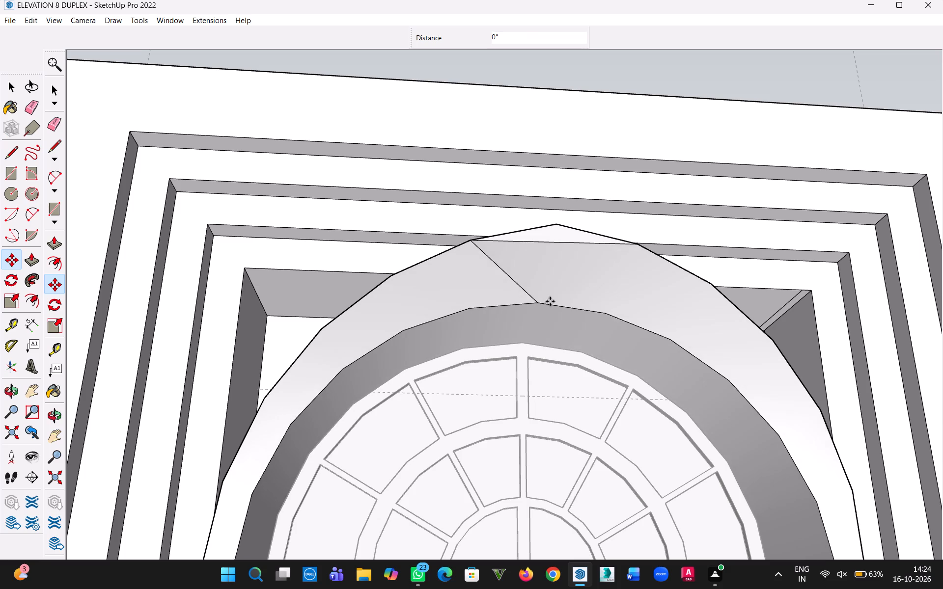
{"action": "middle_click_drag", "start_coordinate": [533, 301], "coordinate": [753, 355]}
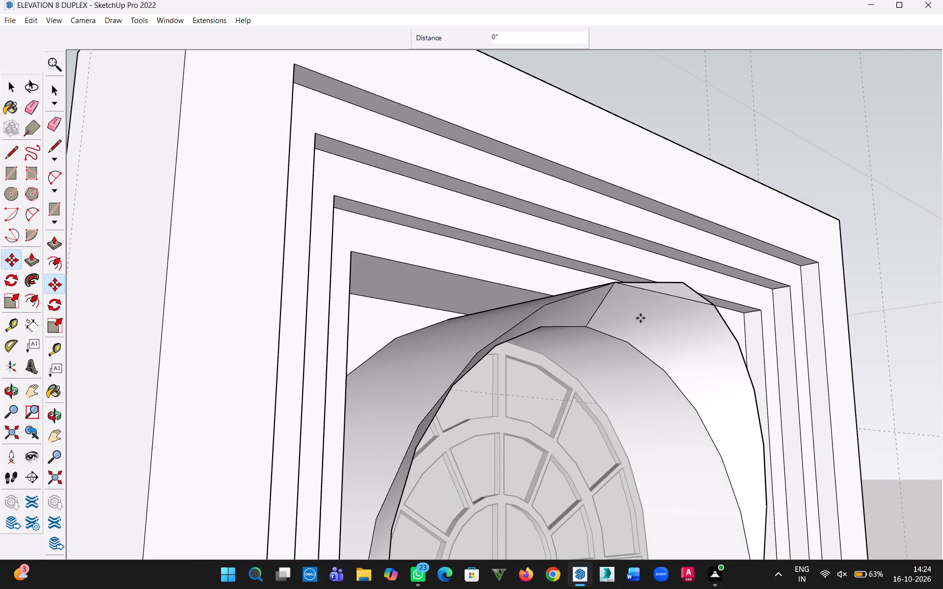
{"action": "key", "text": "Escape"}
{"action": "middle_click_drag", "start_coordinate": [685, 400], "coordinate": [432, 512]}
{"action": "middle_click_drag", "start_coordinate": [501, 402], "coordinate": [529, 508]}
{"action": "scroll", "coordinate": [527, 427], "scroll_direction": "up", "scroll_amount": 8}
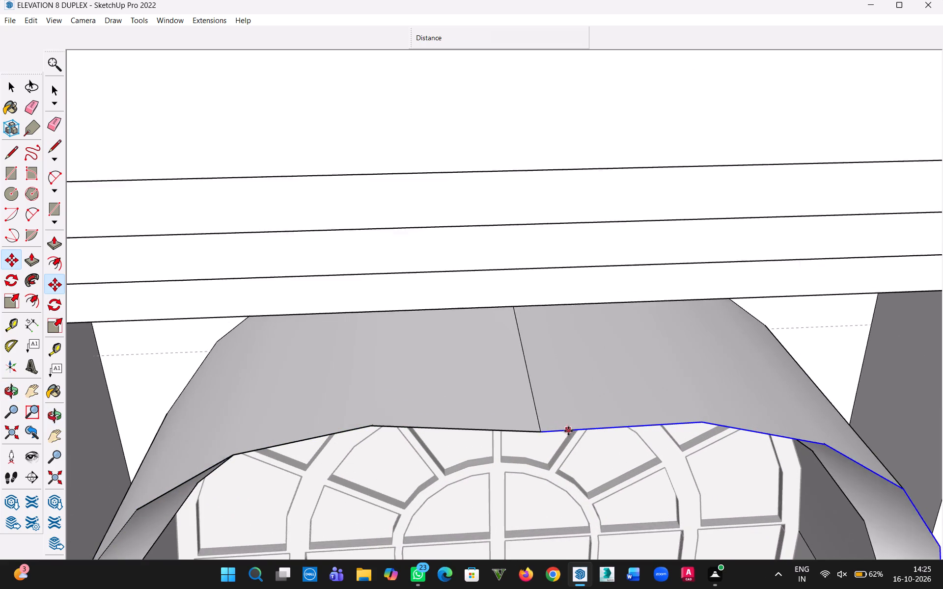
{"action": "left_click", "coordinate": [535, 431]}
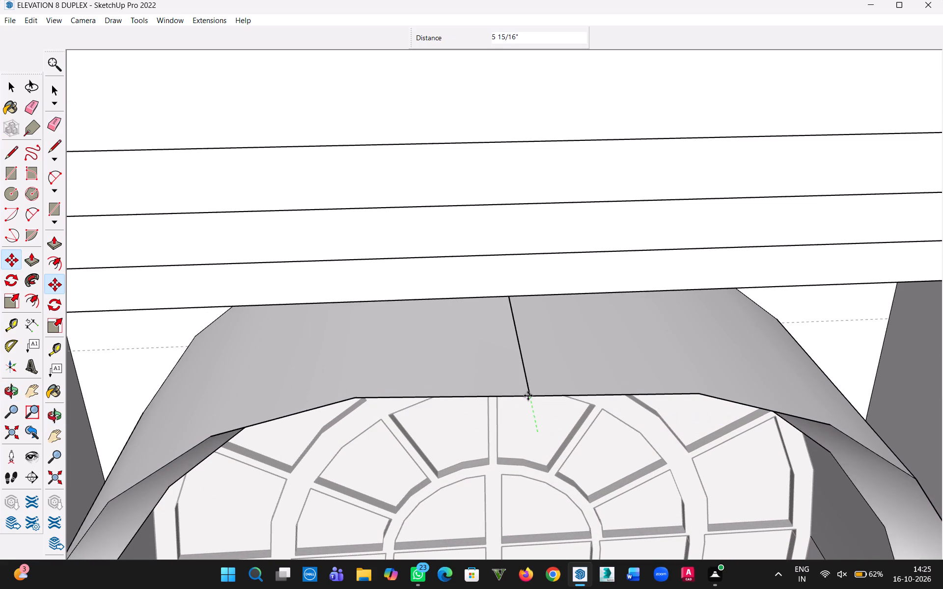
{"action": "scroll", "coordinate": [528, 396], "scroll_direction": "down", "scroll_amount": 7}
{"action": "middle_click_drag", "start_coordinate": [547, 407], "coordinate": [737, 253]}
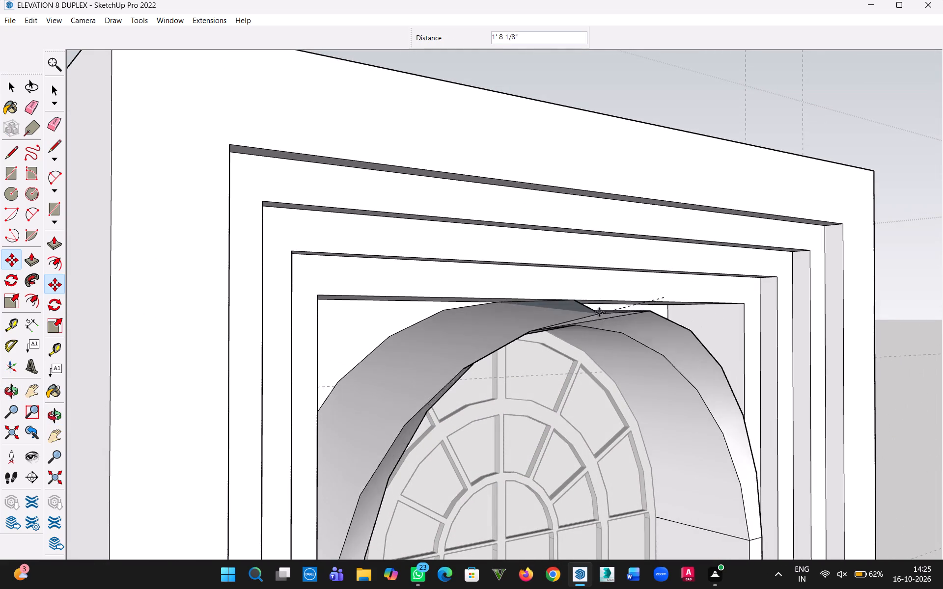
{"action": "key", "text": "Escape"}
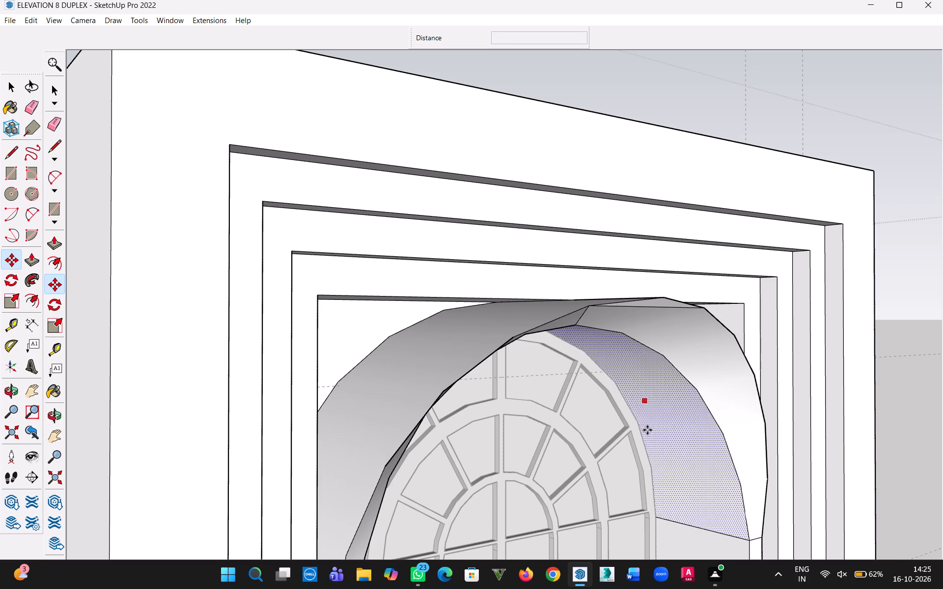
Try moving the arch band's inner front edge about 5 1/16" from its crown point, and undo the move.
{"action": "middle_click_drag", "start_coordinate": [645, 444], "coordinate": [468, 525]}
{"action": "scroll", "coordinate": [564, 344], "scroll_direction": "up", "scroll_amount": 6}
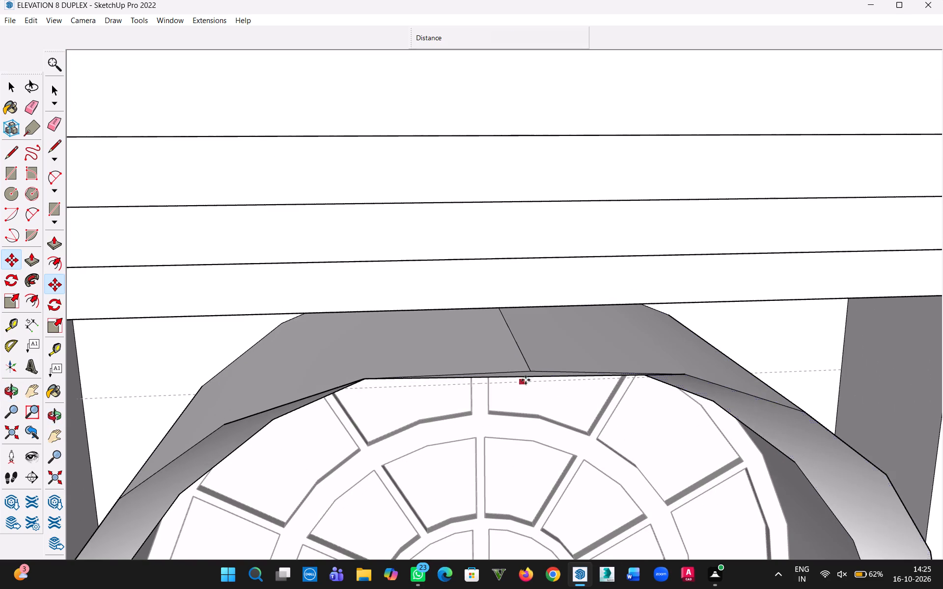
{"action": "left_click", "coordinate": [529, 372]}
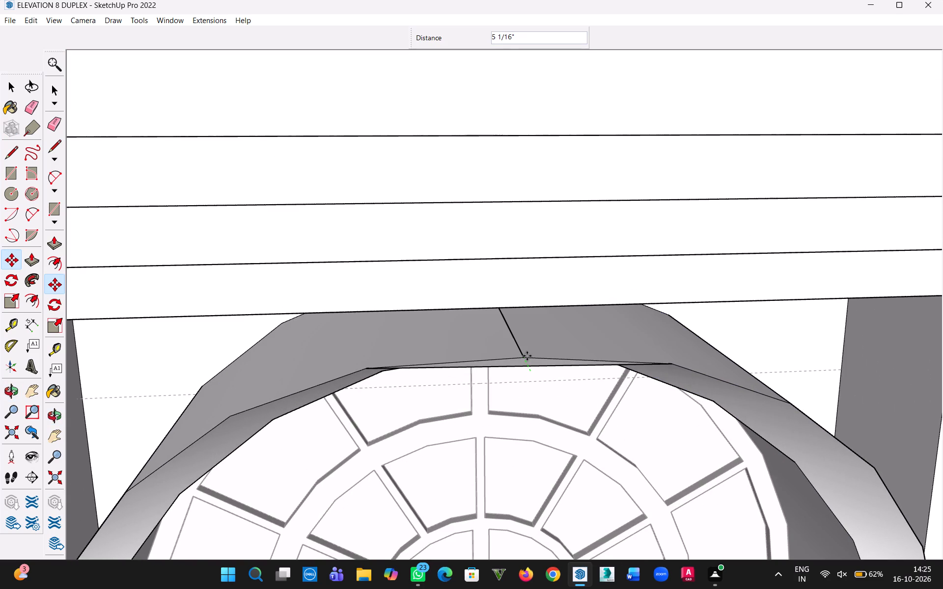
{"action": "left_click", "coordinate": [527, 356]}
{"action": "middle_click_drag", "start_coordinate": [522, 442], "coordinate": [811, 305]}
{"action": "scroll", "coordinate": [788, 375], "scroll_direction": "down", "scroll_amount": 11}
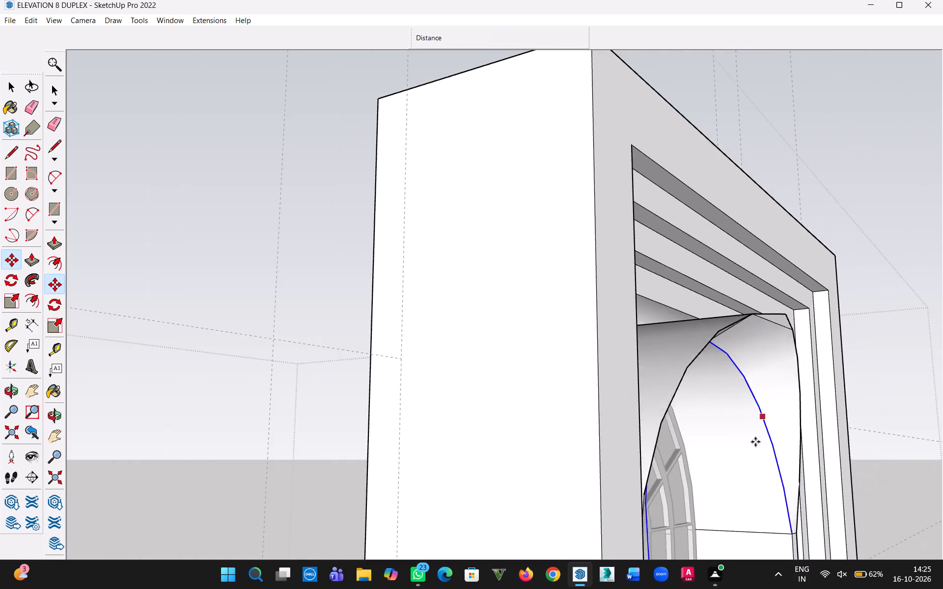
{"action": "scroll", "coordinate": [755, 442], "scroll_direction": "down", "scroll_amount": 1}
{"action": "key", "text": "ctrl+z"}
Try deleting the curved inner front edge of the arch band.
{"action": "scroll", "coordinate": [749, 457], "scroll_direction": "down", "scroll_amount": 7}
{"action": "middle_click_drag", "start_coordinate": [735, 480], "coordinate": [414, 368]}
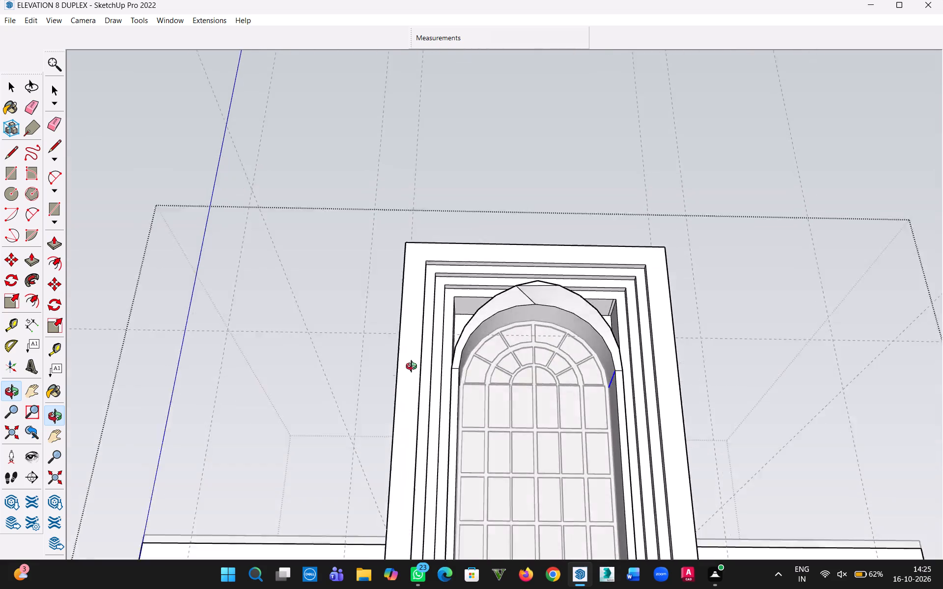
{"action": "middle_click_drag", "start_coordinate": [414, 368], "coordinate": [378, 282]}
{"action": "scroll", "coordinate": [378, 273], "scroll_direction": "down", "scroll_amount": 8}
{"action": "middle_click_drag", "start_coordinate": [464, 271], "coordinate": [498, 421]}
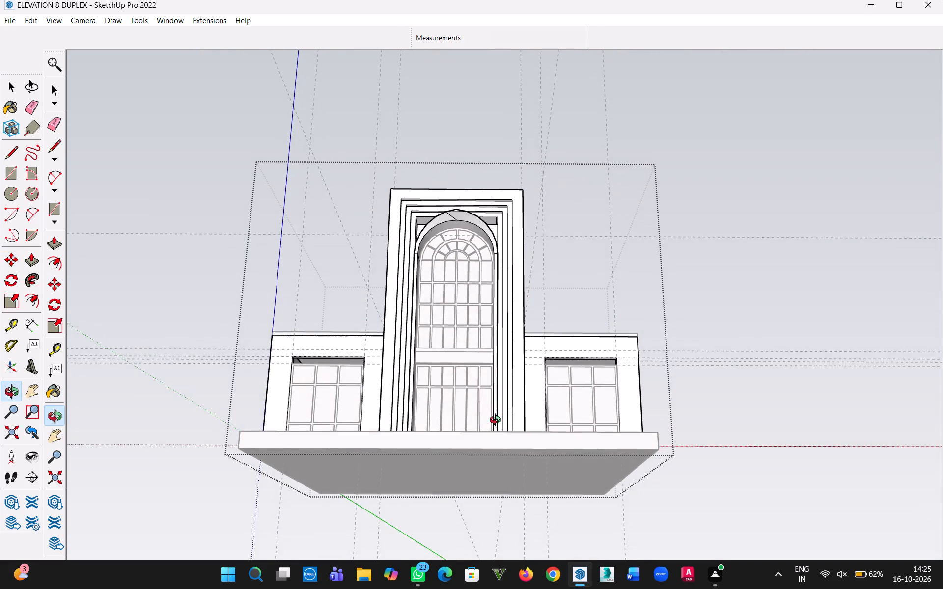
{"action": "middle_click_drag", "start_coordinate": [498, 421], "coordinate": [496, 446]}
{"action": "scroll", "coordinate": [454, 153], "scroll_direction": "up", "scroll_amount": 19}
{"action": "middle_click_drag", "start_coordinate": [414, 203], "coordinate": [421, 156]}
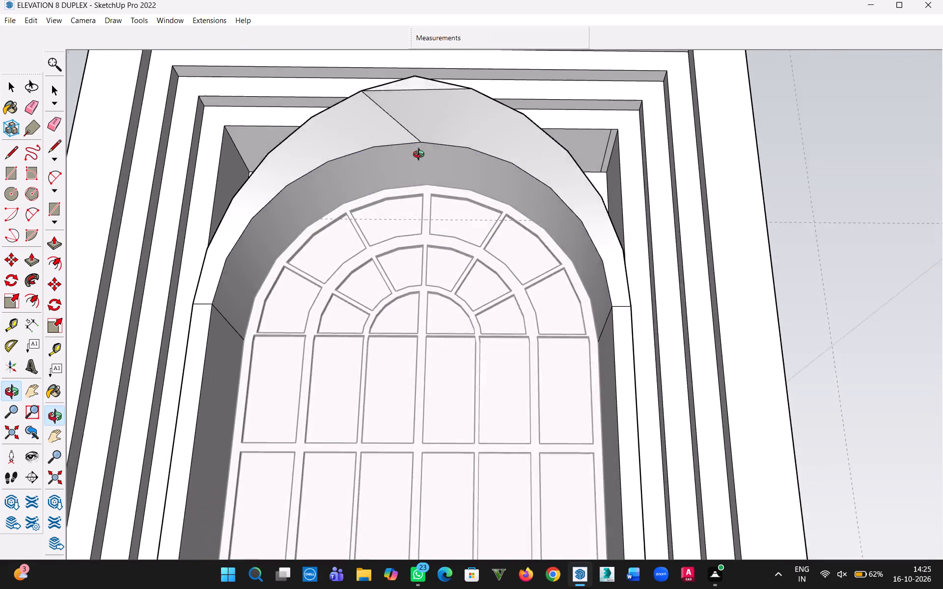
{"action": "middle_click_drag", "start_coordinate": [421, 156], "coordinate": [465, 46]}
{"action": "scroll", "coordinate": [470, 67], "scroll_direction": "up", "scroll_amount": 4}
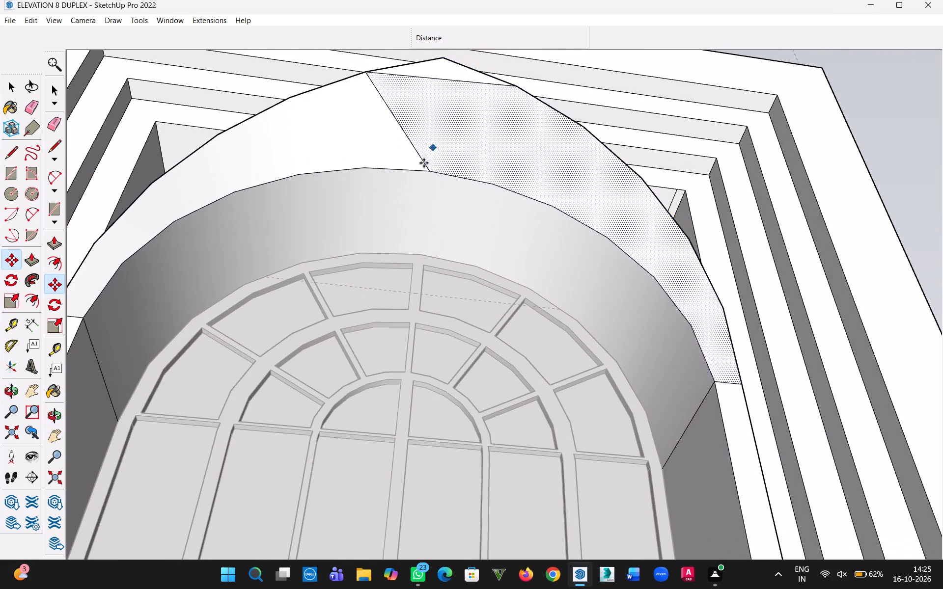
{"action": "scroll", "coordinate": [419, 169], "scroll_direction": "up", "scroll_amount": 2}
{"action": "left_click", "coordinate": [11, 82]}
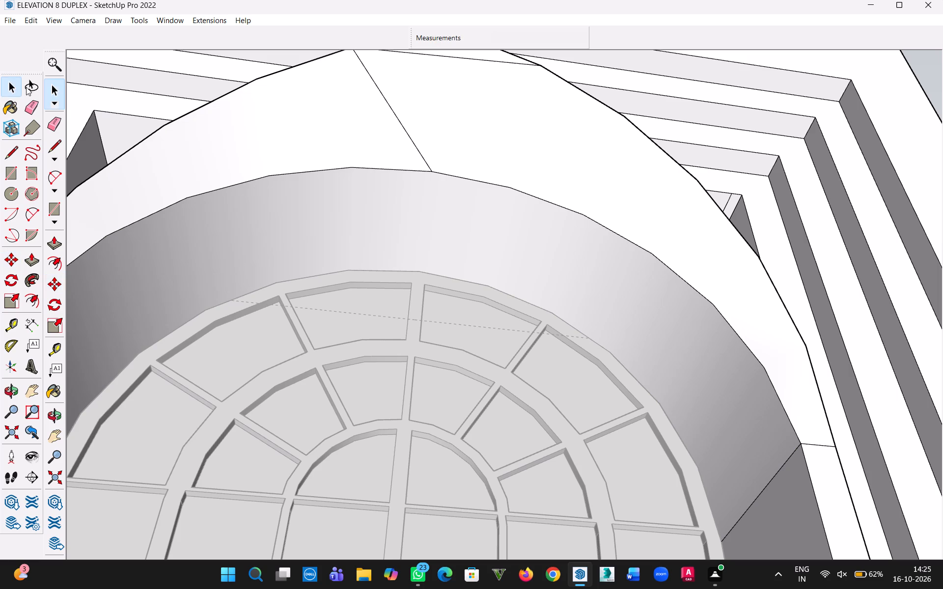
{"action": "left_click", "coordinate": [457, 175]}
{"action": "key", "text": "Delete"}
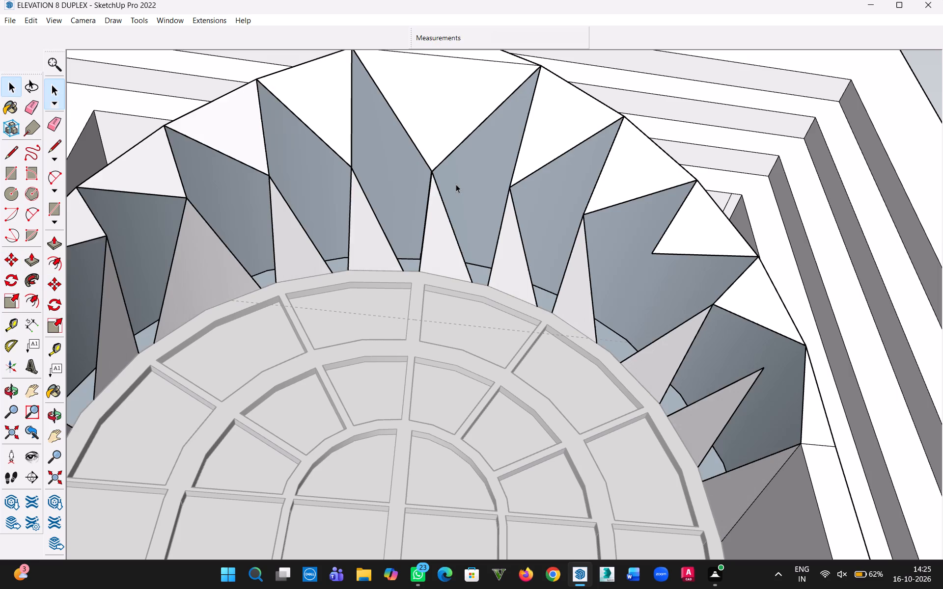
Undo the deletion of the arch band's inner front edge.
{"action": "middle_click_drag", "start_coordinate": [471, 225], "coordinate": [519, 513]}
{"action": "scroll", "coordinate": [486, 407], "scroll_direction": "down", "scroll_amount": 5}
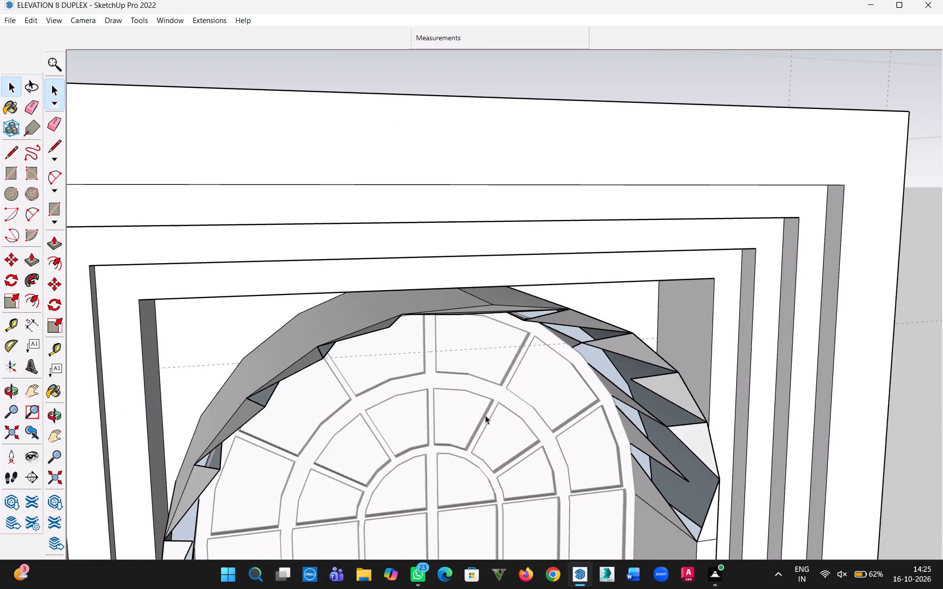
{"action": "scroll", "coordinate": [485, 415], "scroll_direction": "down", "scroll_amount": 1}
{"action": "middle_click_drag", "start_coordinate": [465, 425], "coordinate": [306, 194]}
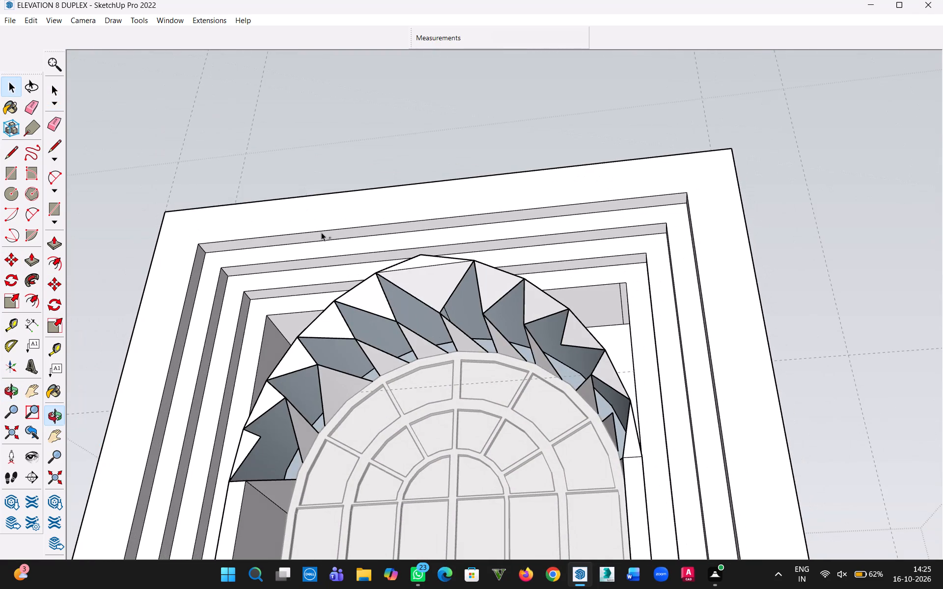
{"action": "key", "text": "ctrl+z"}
Close the group that contains the arch band and stepped frame.
{"action": "middle_click_drag", "start_coordinate": [441, 362], "coordinate": [678, 466]}
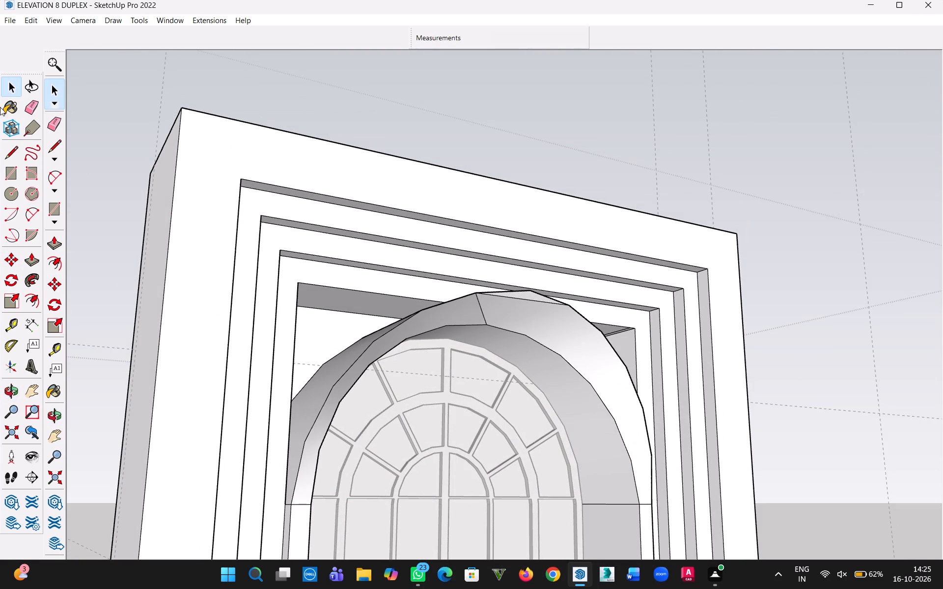
{"action": "left_click", "coordinate": [8, 97]}
{"action": "left_click", "coordinate": [616, 71]}
Examine the whole front elevation and the projecting arch hood from the front, the side, above and below.
{"action": "scroll", "coordinate": [616, 257], "scroll_direction": "down", "scroll_amount": 9}
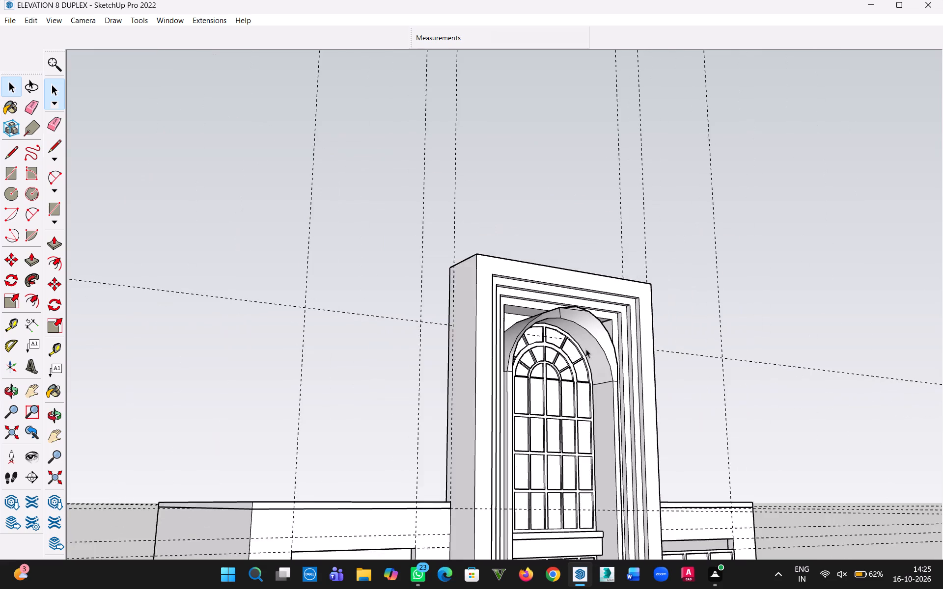
{"action": "scroll", "coordinate": [586, 349], "scroll_direction": "down", "scroll_amount": 8}
{"action": "middle_click_drag", "start_coordinate": [591, 364], "coordinate": [463, 457]}
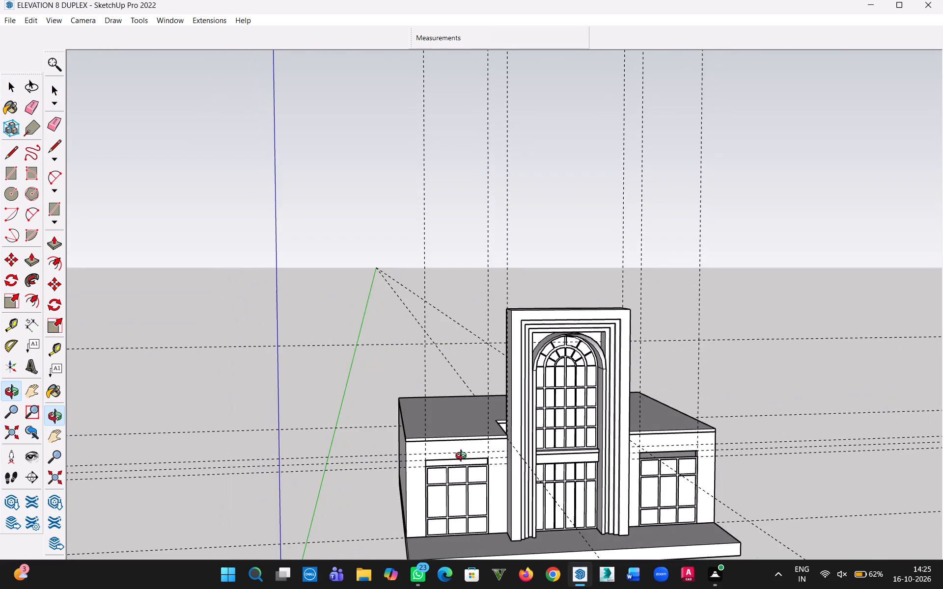
{"action": "middle_click_drag", "start_coordinate": [463, 457], "coordinate": [643, 441]}
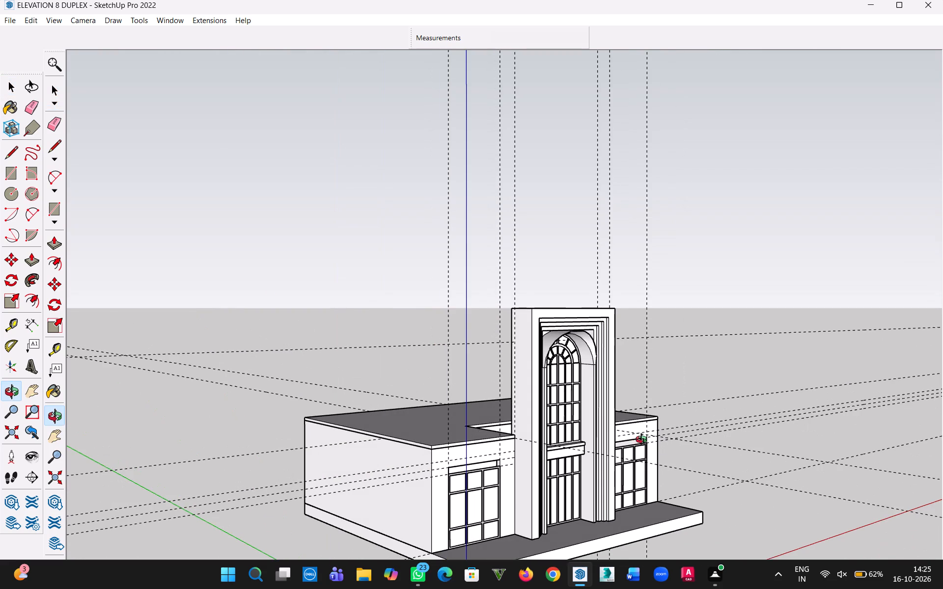
{"action": "middle_click_drag", "start_coordinate": [643, 441], "coordinate": [621, 439]}
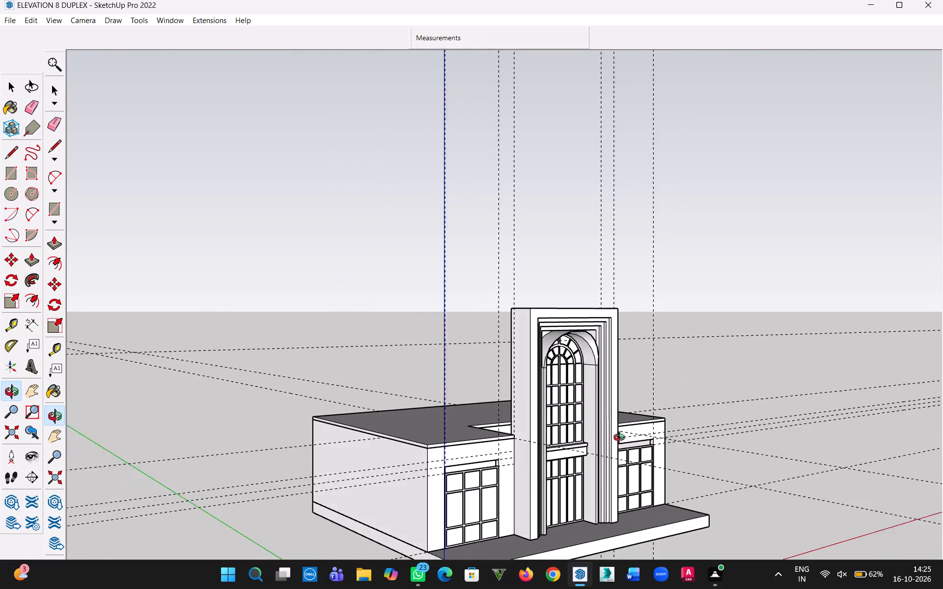
{"action": "middle_click_drag", "start_coordinate": [621, 439], "coordinate": [922, 450]}
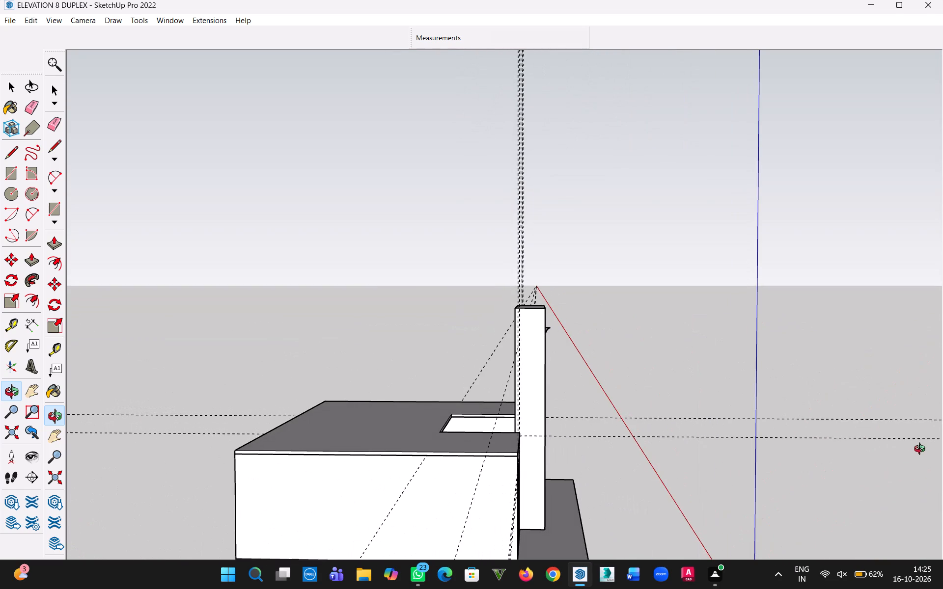
{"action": "middle_click_drag", "start_coordinate": [922, 450], "coordinate": [426, 470]}
{"action": "scroll", "coordinate": [619, 325], "scroll_direction": "up", "scroll_amount": 7}
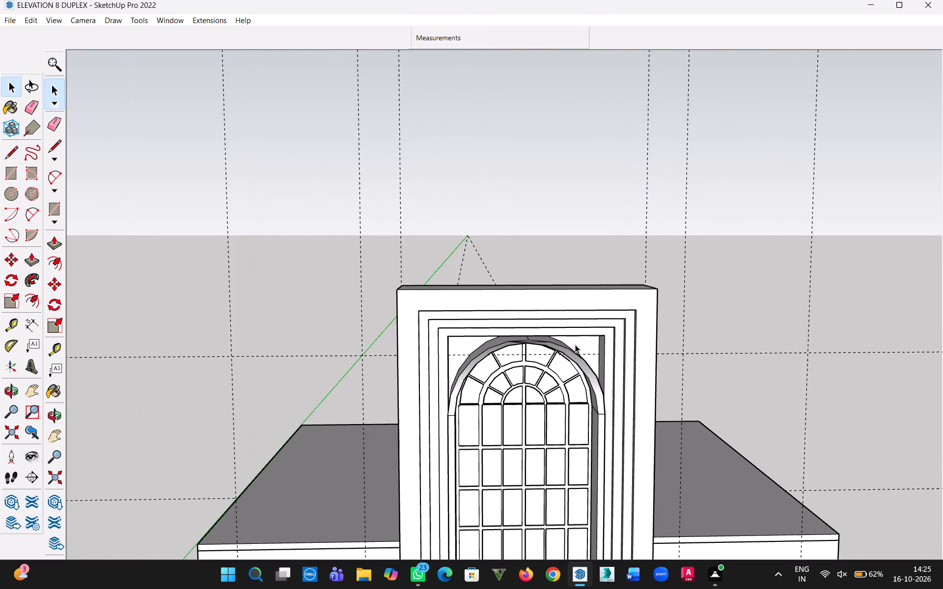
{"action": "scroll", "coordinate": [575, 345], "scroll_direction": "up", "scroll_amount": 4}
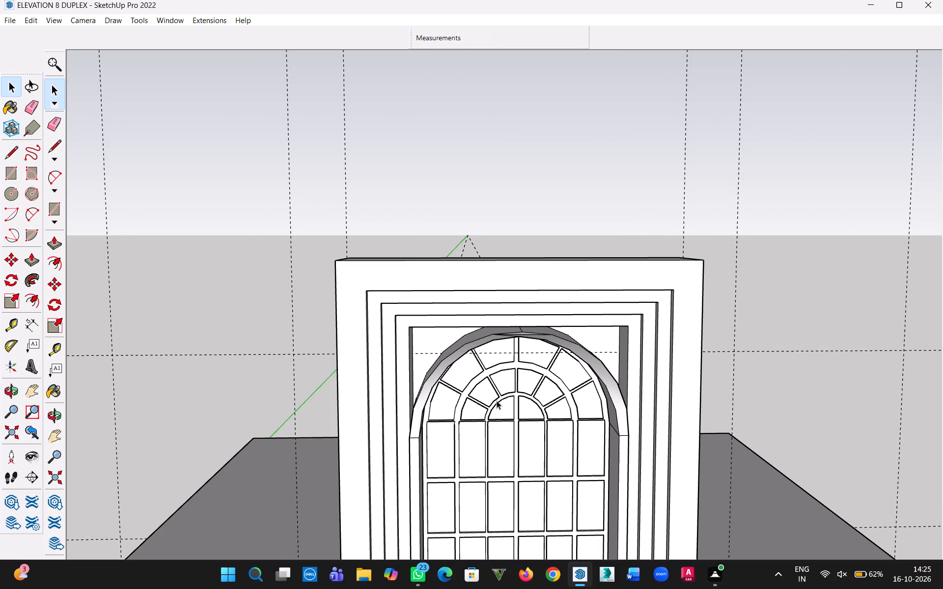
{"action": "middle_click_drag", "start_coordinate": [523, 415], "coordinate": [667, 277]}
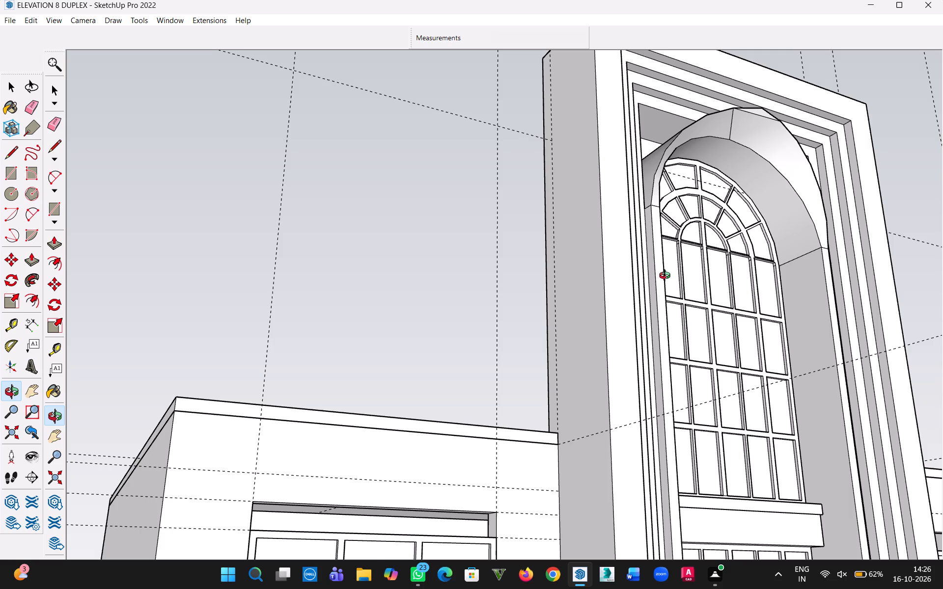
{"action": "middle_click_drag", "start_coordinate": [667, 277], "coordinate": [529, 381]}
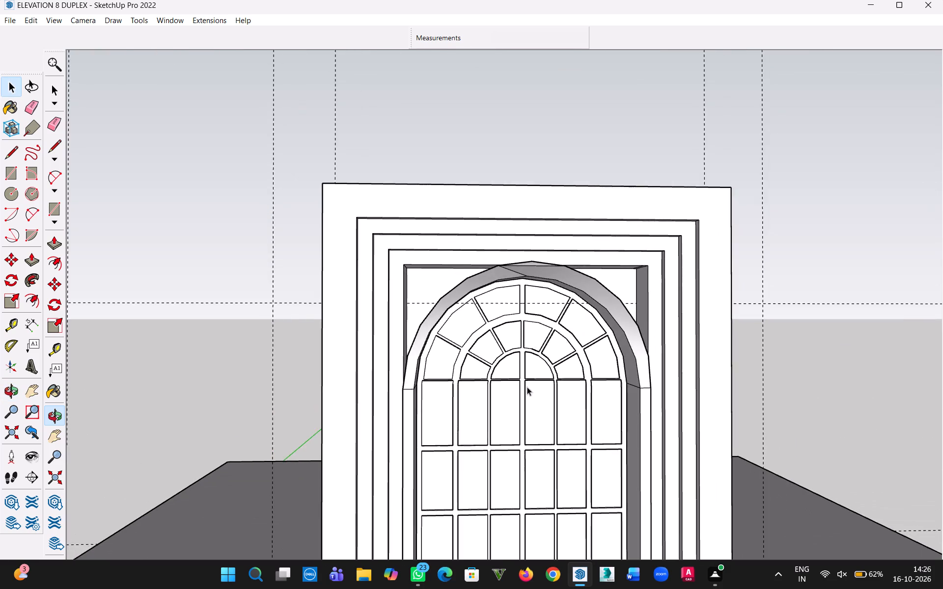
{"action": "scroll", "coordinate": [527, 397], "scroll_direction": "down", "scroll_amount": 2}
{"action": "key", "text": "h"}
{"action": "left_click_drag", "start_coordinate": [532, 425], "coordinate": [536, 215]}
{"action": "middle_click_drag", "start_coordinate": [537, 225], "coordinate": [572, 367]}
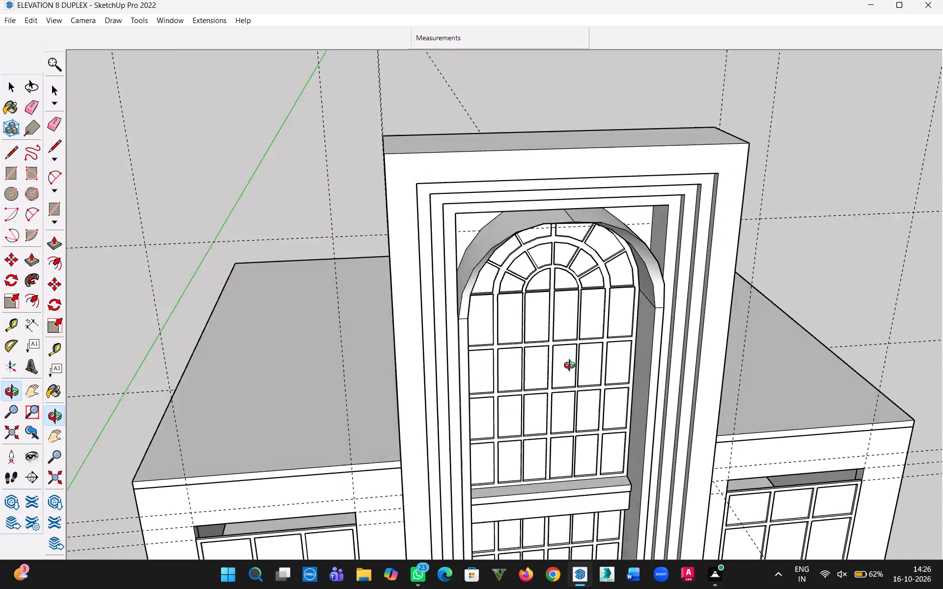
{"action": "middle_click_drag", "start_coordinate": [572, 367], "coordinate": [498, 394]}
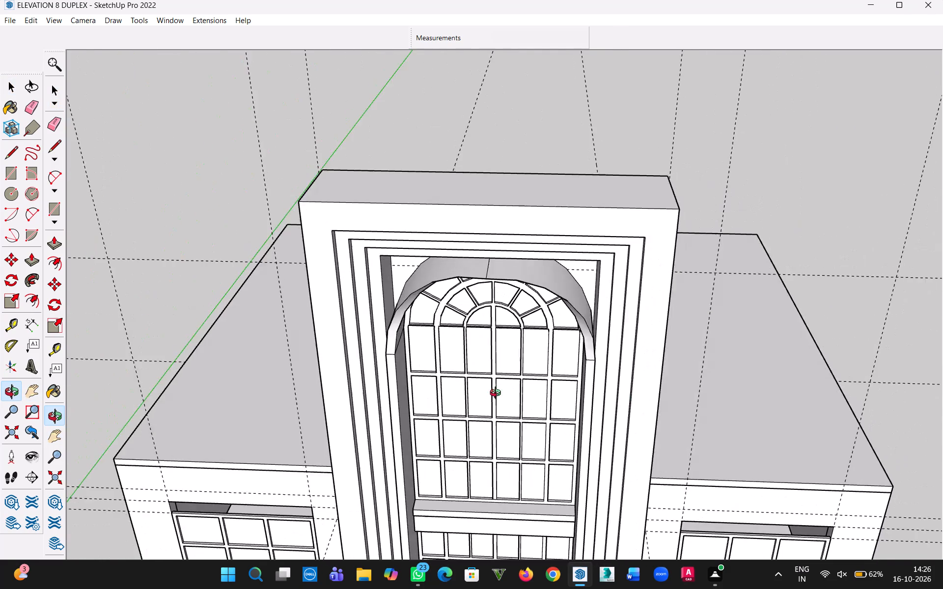
{"action": "middle_click_drag", "start_coordinate": [498, 394], "coordinate": [529, 326]}
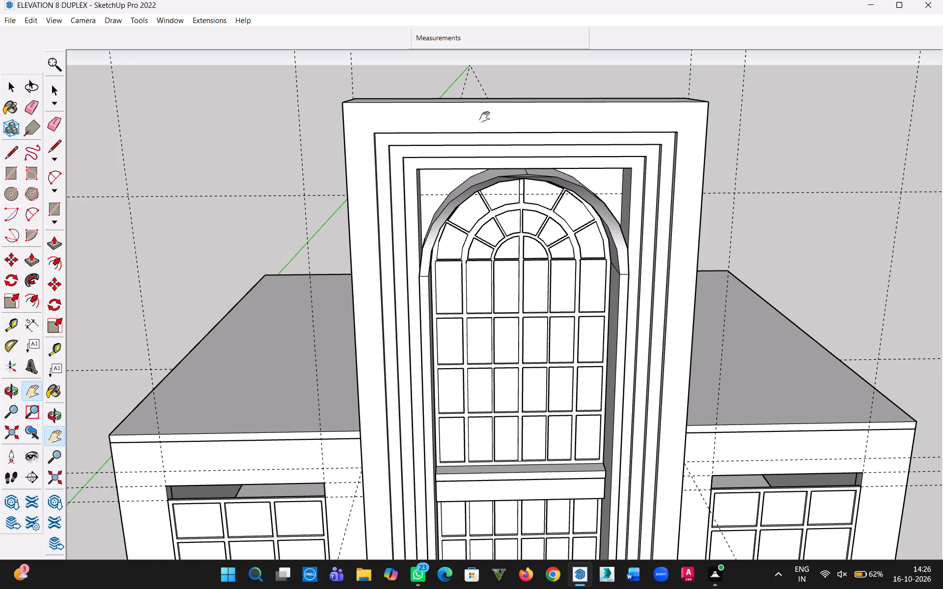
{"action": "scroll", "coordinate": [482, 152], "scroll_direction": "up", "scroll_amount": 2}
{"action": "scroll", "coordinate": [491, 189], "scroll_direction": "down", "scroll_amount": 7}
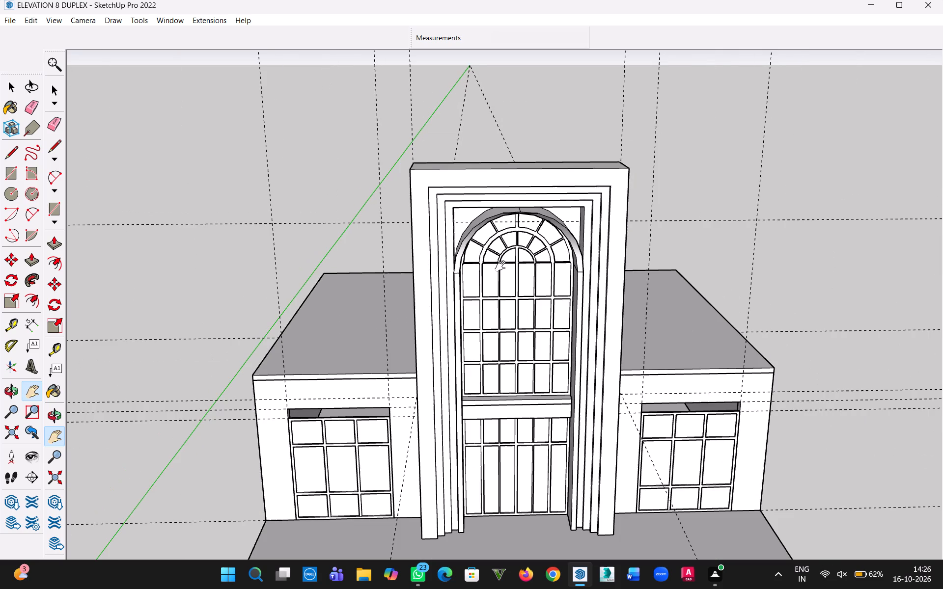
{"action": "scroll", "coordinate": [507, 279], "scroll_direction": "down", "scroll_amount": 3}
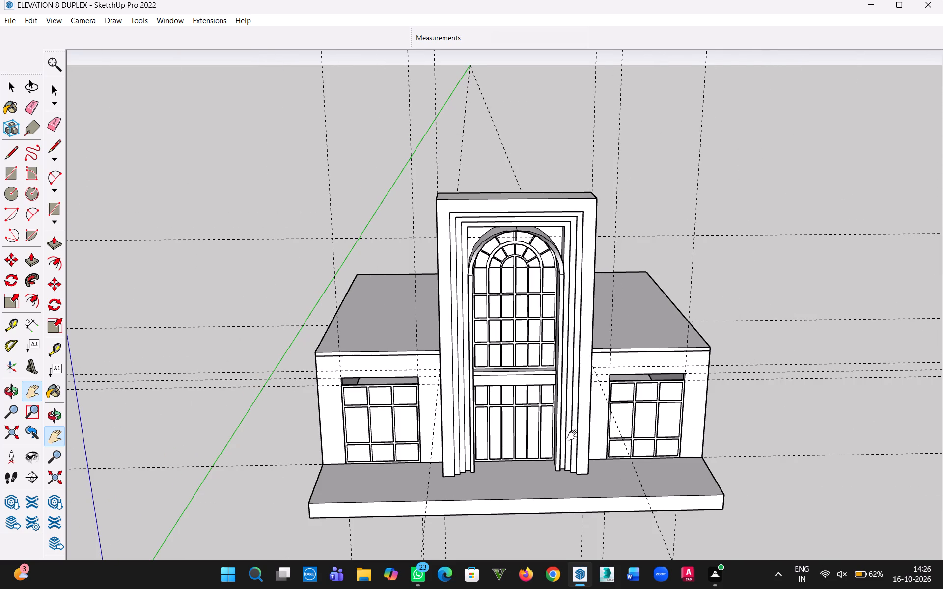
{"action": "scroll", "coordinate": [613, 441], "scroll_direction": "down", "scroll_amount": 3}
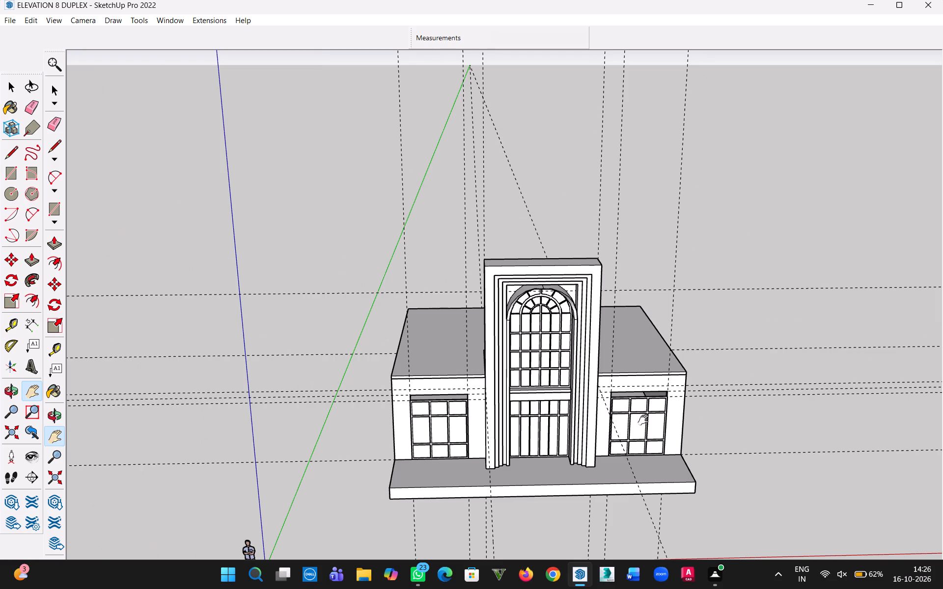
{"action": "middle_click_drag", "start_coordinate": [657, 417], "coordinate": [619, 382]}
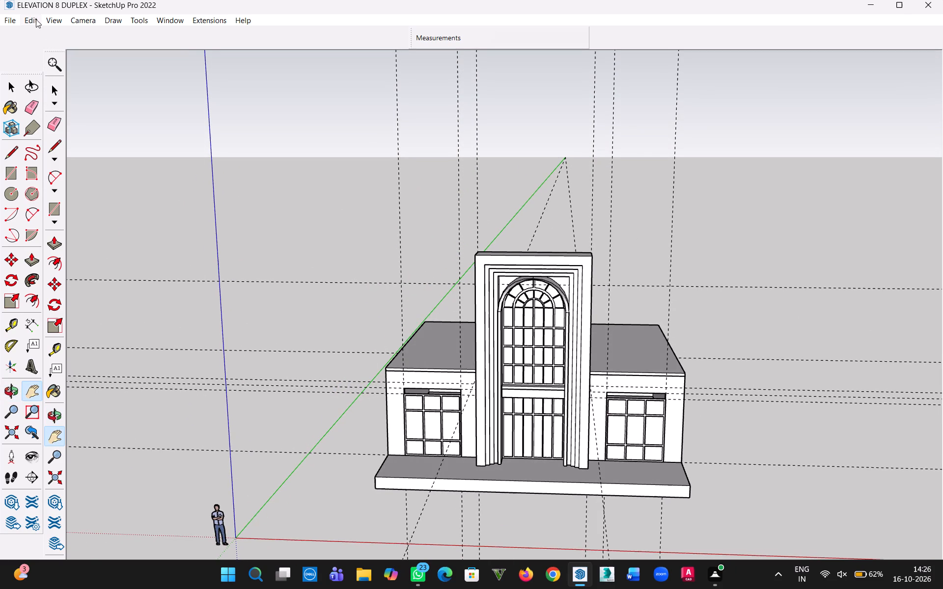
Delete all construction guides from the model.
{"action": "left_click", "coordinate": [36, 19]}
{"action": "left_click", "coordinate": [72, 125]}
{"action": "left_click", "coordinate": [349, 241]}
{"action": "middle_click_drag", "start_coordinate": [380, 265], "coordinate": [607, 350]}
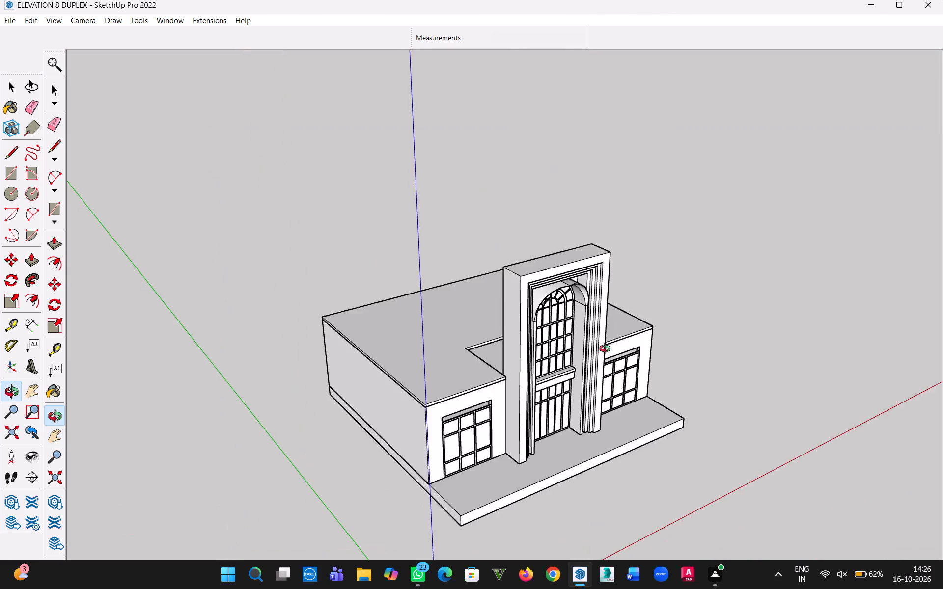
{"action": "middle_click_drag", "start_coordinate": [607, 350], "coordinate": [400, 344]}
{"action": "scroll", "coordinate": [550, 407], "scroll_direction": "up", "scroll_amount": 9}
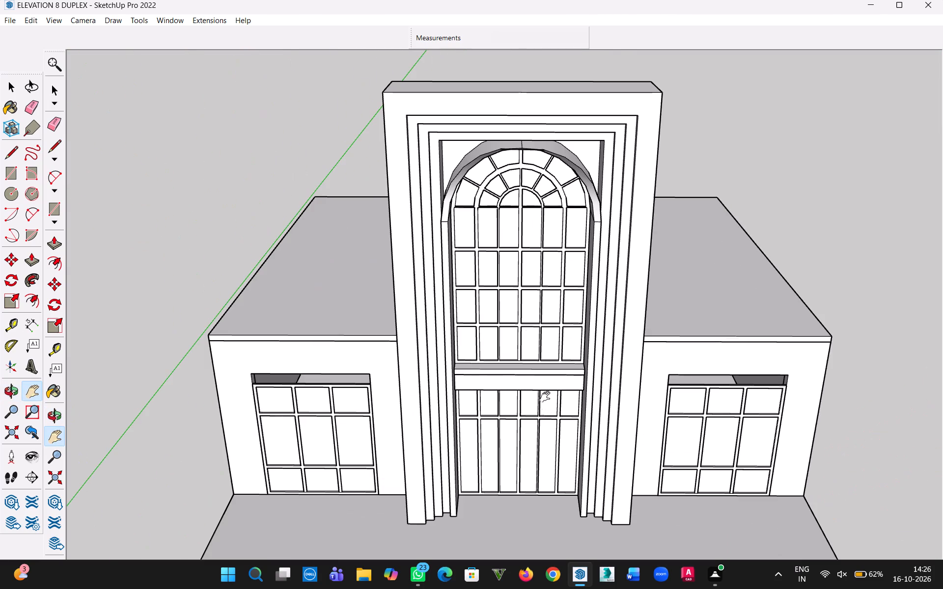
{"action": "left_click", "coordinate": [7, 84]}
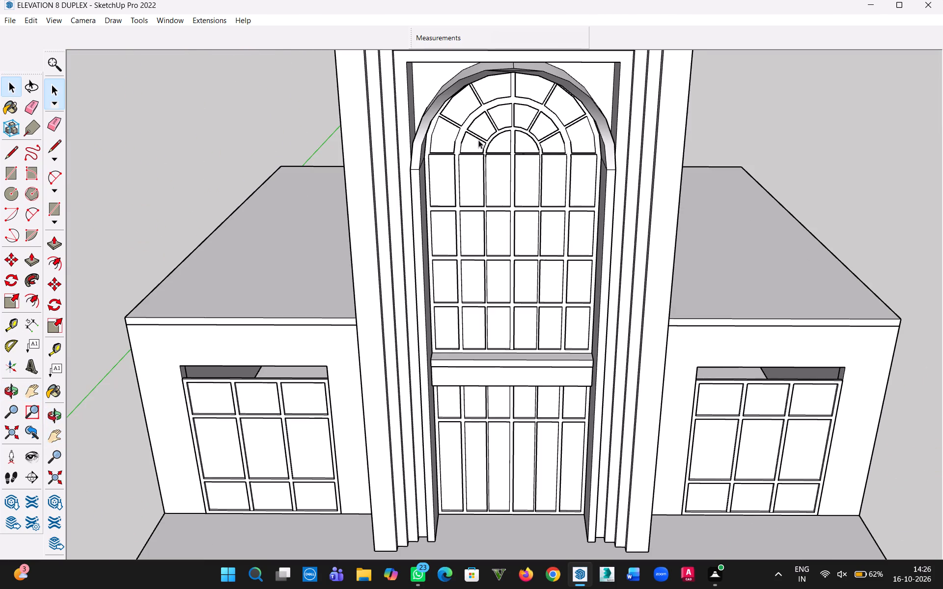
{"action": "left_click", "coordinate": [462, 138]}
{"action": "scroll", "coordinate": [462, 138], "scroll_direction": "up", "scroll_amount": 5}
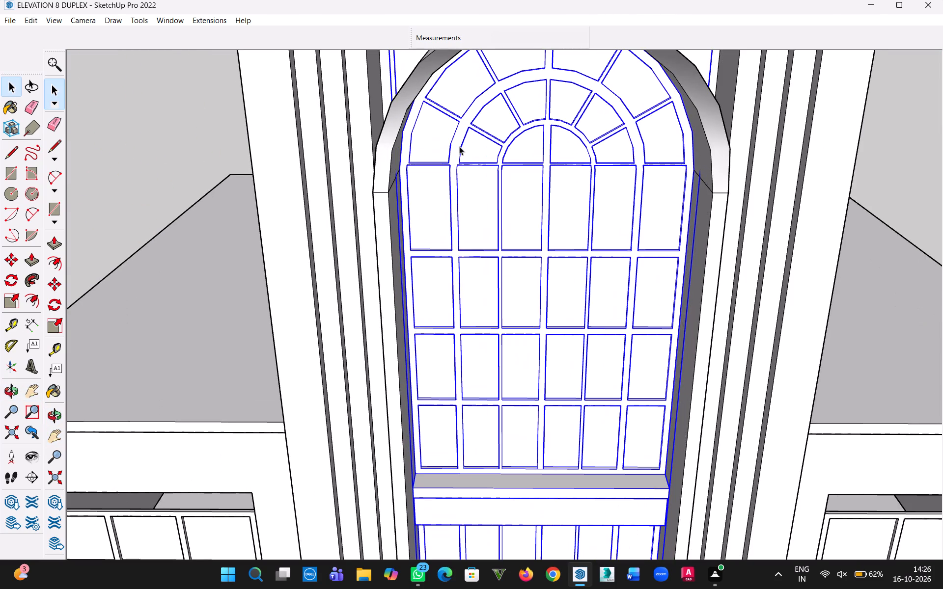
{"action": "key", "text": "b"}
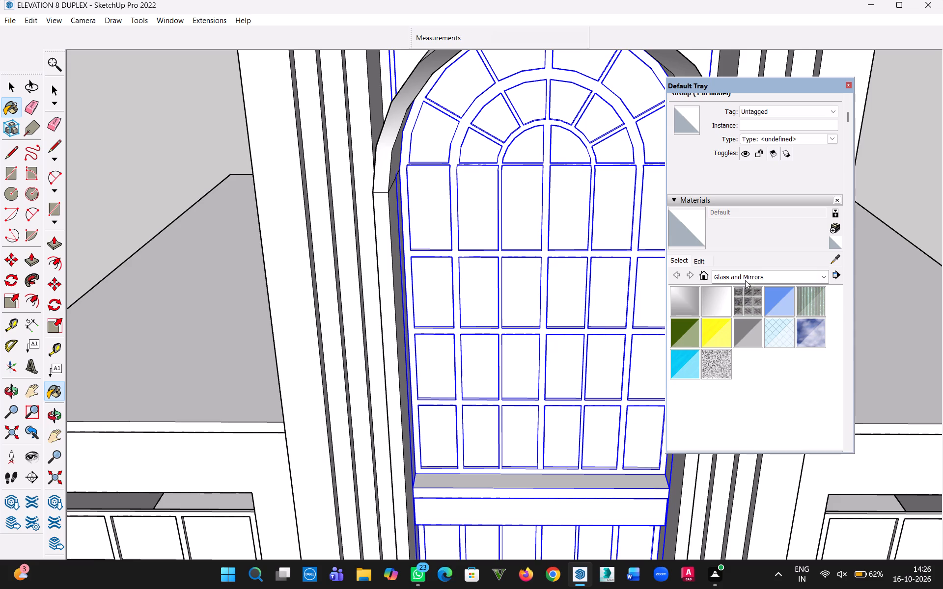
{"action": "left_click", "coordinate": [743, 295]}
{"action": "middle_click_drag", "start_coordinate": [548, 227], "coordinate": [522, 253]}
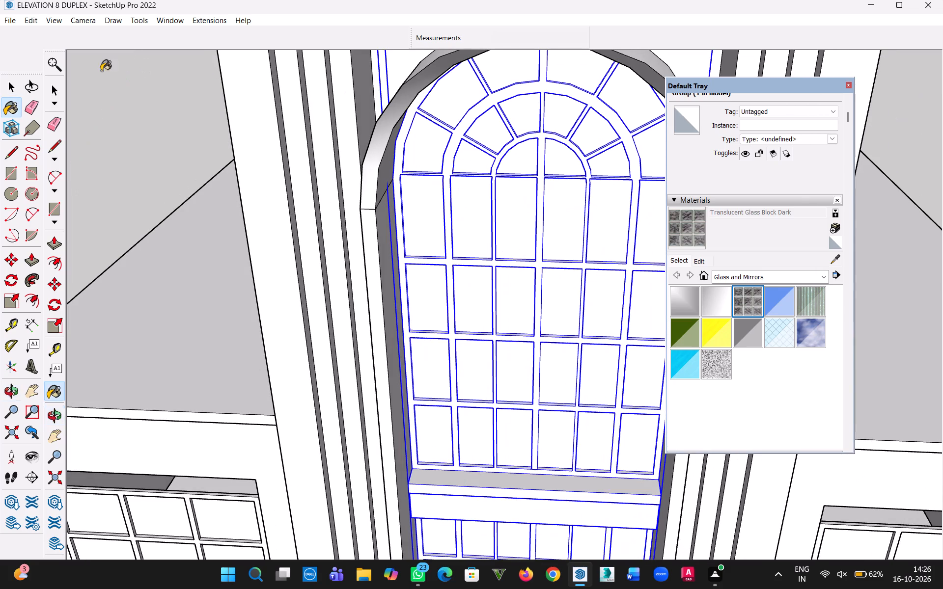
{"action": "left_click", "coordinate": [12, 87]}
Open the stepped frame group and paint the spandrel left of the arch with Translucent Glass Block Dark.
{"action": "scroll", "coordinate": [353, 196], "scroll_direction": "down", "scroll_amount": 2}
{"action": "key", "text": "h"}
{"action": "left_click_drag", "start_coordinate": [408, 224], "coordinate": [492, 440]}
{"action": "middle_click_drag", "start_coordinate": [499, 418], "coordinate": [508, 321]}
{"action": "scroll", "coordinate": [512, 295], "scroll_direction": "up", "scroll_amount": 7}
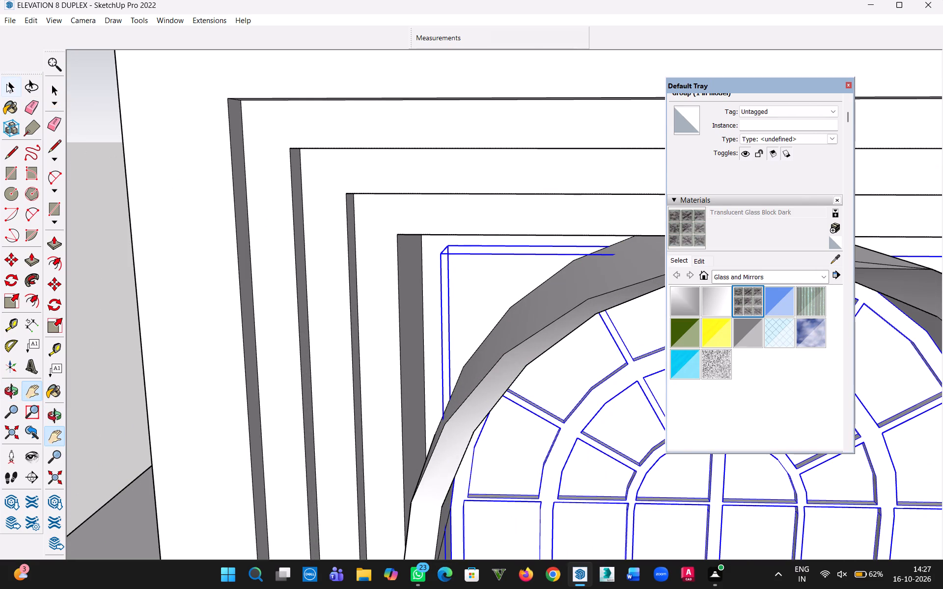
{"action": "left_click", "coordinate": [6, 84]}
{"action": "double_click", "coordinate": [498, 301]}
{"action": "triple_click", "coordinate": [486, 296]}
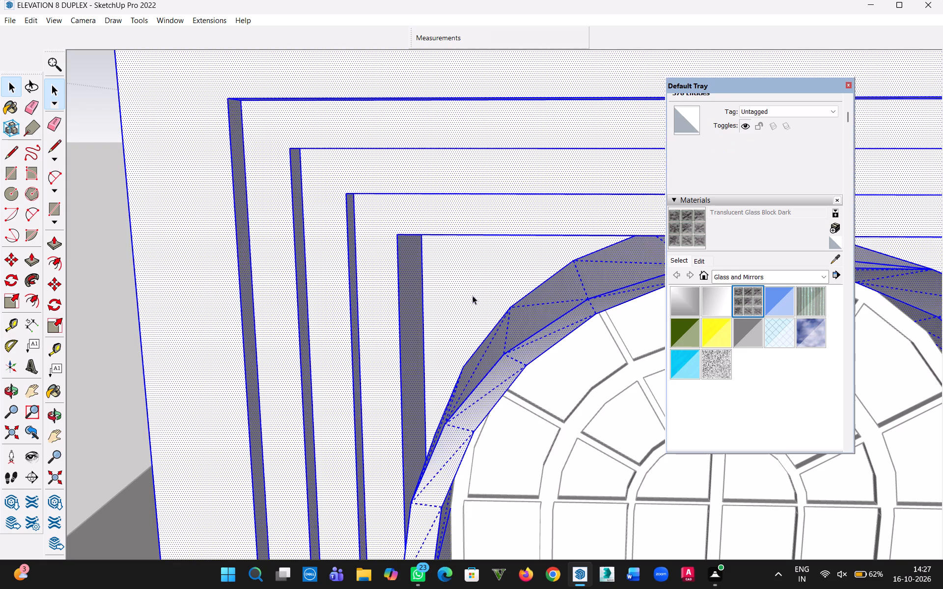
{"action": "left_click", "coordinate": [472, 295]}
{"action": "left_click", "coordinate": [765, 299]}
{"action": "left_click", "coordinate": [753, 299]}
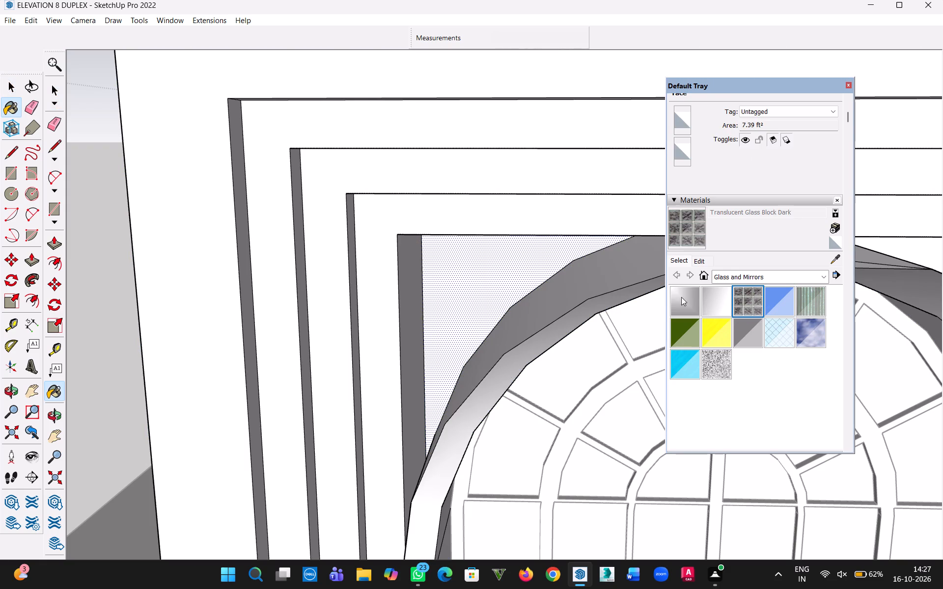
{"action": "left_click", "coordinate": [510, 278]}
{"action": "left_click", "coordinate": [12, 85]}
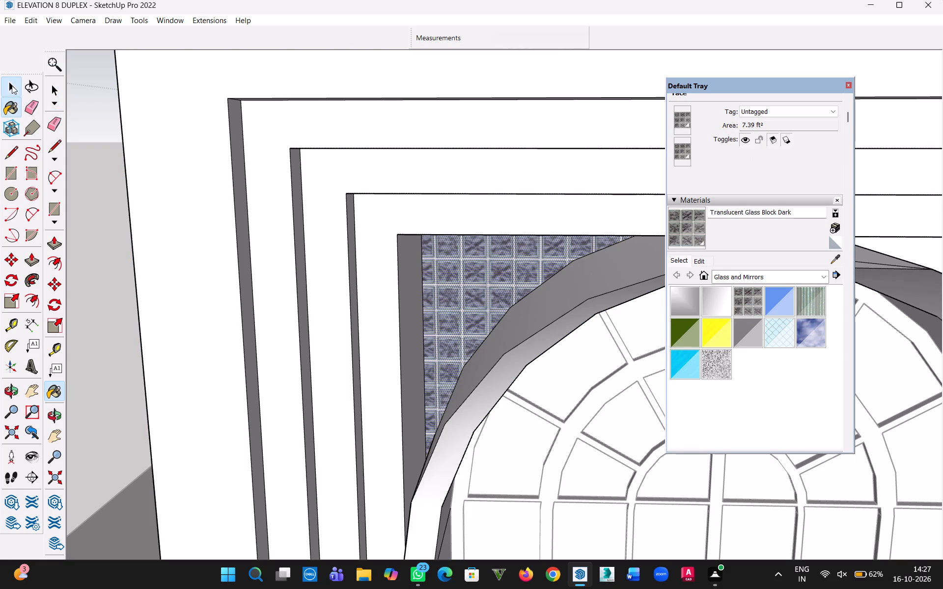
Examine the rear wall of the central tower around the arched window opening.
{"action": "left_click", "coordinate": [499, 132]}
{"action": "scroll", "coordinate": [507, 307], "scroll_direction": "down", "scroll_amount": 7}
{"action": "middle_click_drag", "start_coordinate": [486, 327], "coordinate": [942, 416]}
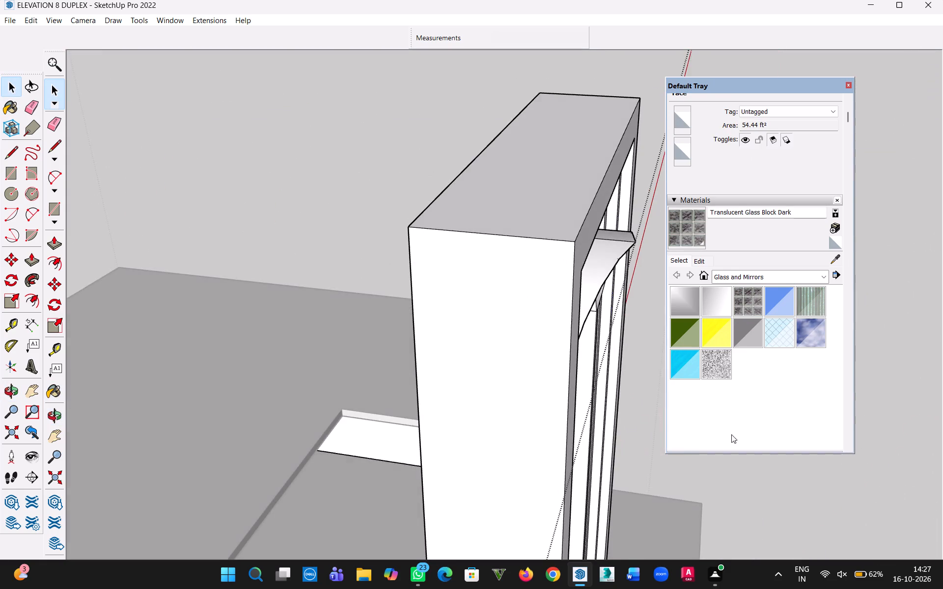
{"action": "middle_click_drag", "start_coordinate": [312, 359], "coordinate": [584, 362]}
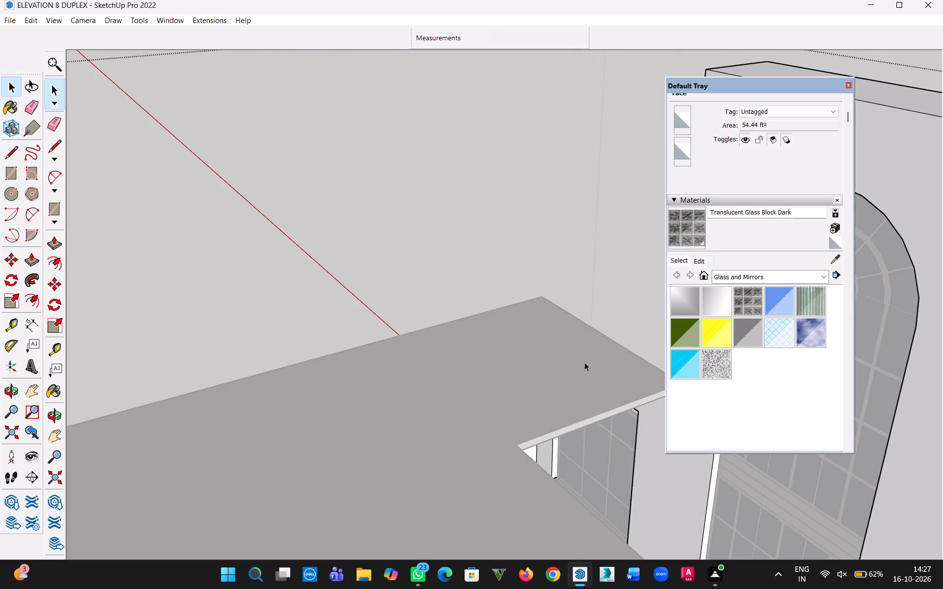
{"action": "key", "text": "h"}
{"action": "left_click_drag", "start_coordinate": [592, 425], "coordinate": [586, 426]}
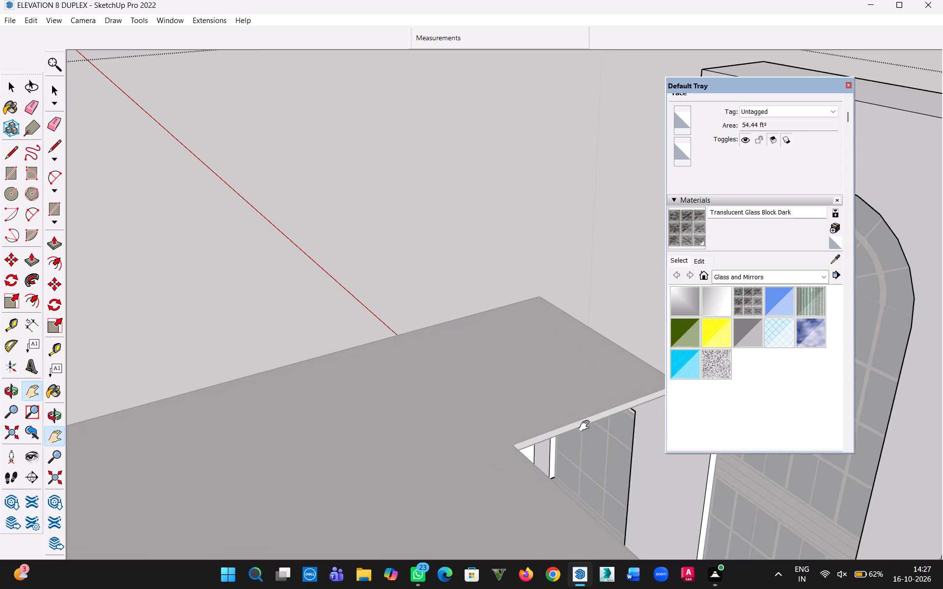
{"action": "left_click_drag", "start_coordinate": [586, 426], "coordinate": [310, 451]}
{"action": "middle_click_drag", "start_coordinate": [402, 401], "coordinate": [22, 330]}
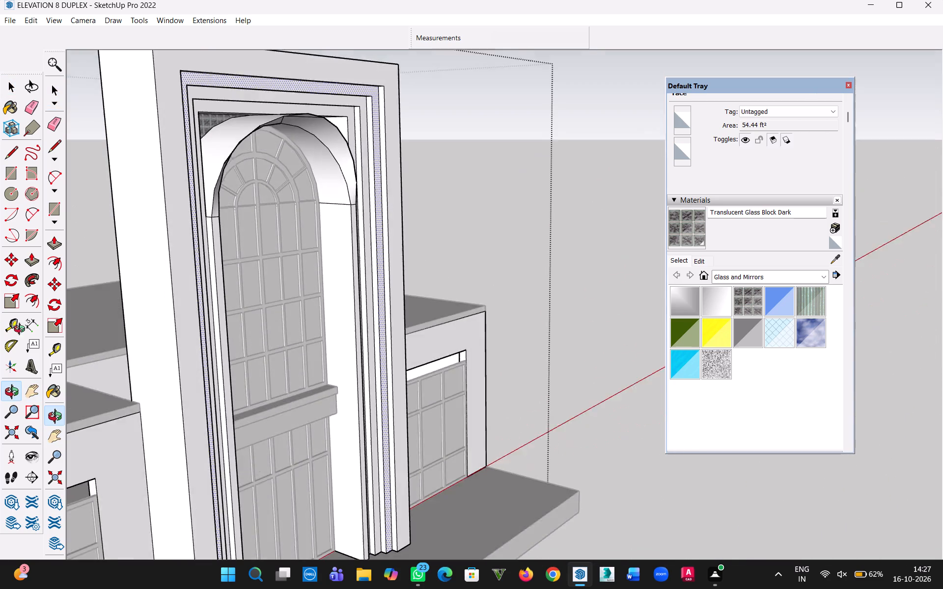
{"action": "middle_click_drag", "start_coordinate": [22, 330], "coordinate": [421, 347]}
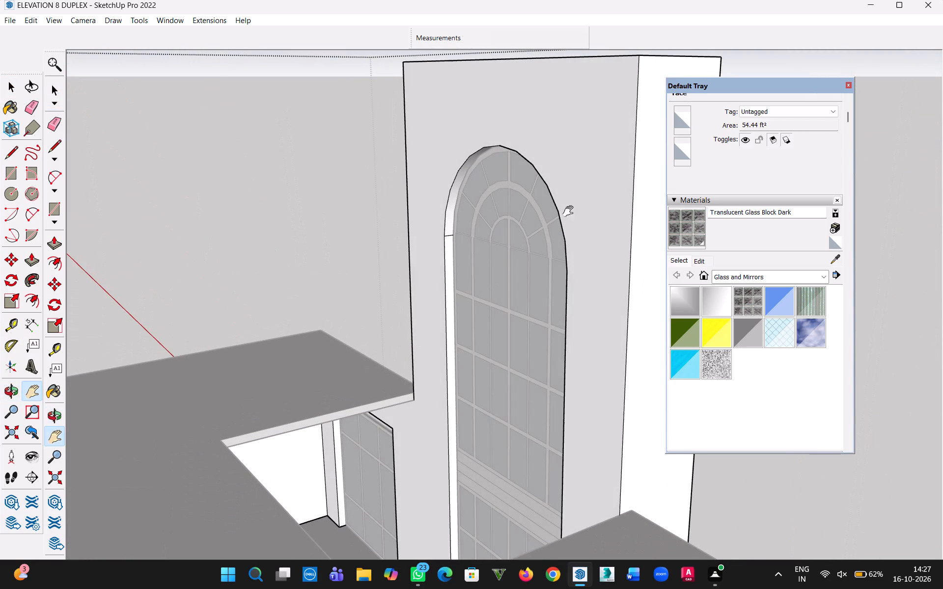
{"action": "left_click", "coordinate": [577, 182]}
{"action": "left_click", "coordinate": [6, 91]}
{"action": "left_click", "coordinate": [541, 163]}
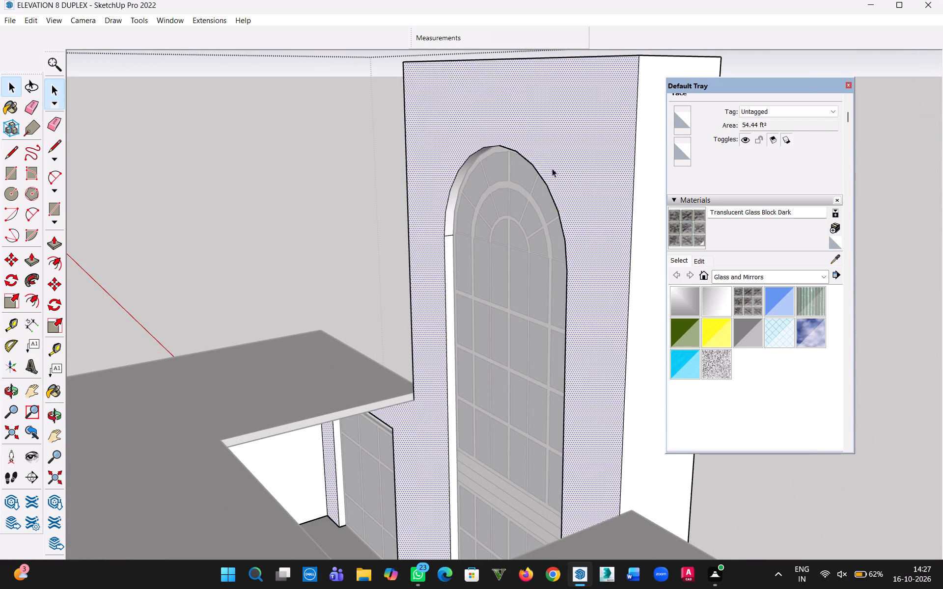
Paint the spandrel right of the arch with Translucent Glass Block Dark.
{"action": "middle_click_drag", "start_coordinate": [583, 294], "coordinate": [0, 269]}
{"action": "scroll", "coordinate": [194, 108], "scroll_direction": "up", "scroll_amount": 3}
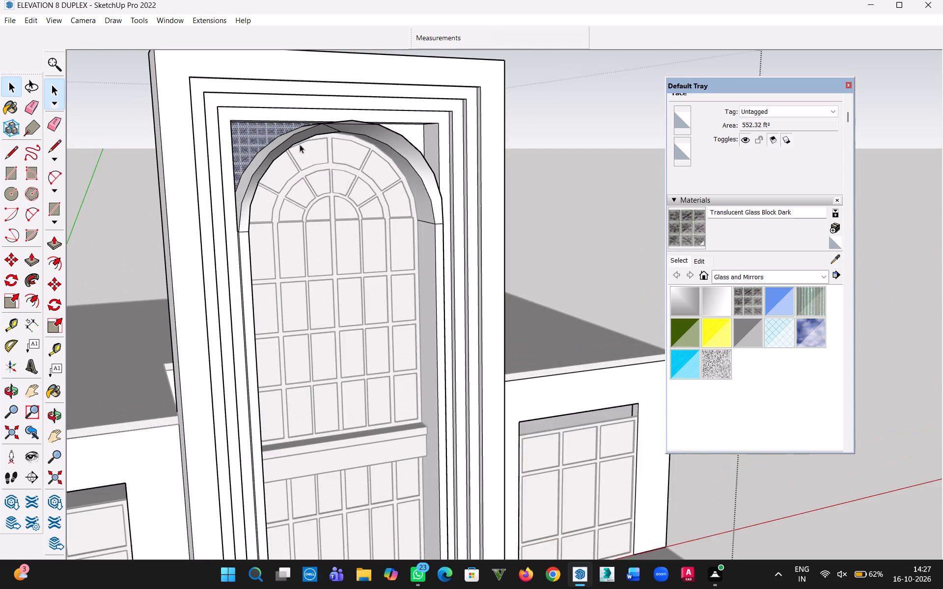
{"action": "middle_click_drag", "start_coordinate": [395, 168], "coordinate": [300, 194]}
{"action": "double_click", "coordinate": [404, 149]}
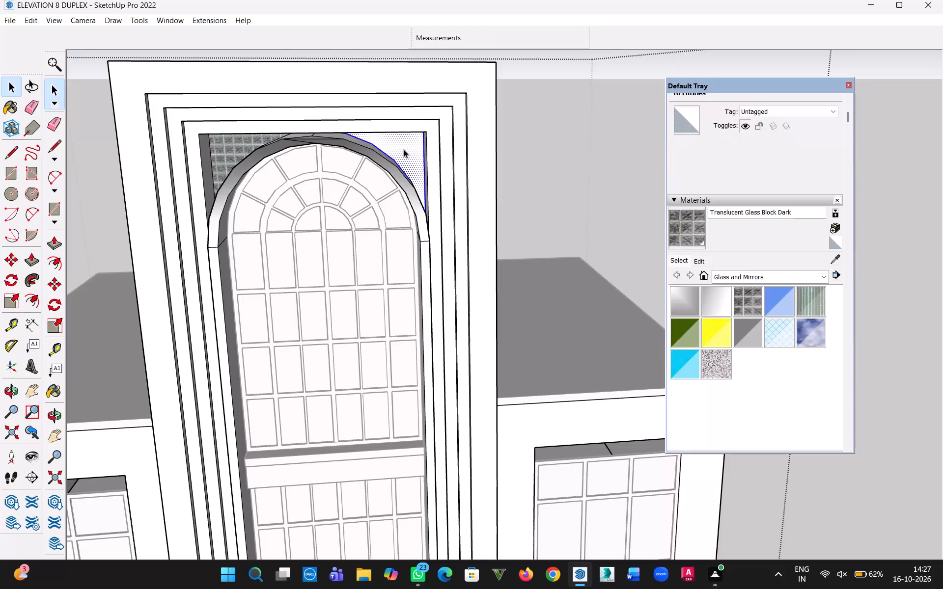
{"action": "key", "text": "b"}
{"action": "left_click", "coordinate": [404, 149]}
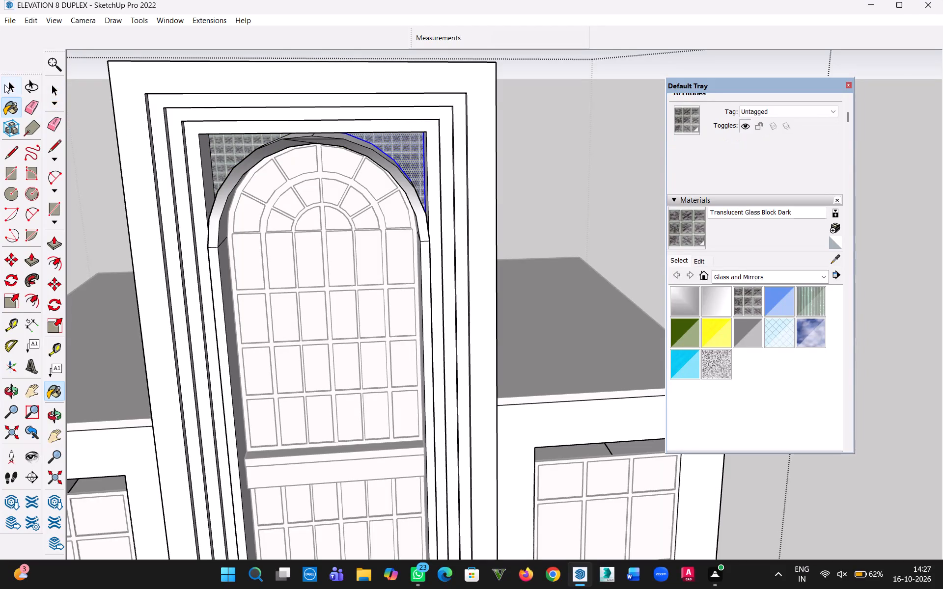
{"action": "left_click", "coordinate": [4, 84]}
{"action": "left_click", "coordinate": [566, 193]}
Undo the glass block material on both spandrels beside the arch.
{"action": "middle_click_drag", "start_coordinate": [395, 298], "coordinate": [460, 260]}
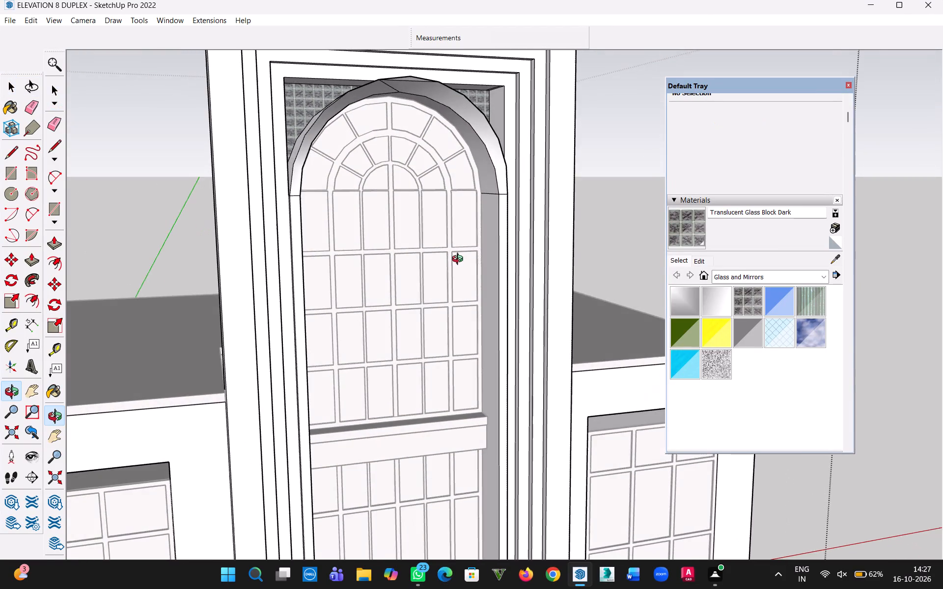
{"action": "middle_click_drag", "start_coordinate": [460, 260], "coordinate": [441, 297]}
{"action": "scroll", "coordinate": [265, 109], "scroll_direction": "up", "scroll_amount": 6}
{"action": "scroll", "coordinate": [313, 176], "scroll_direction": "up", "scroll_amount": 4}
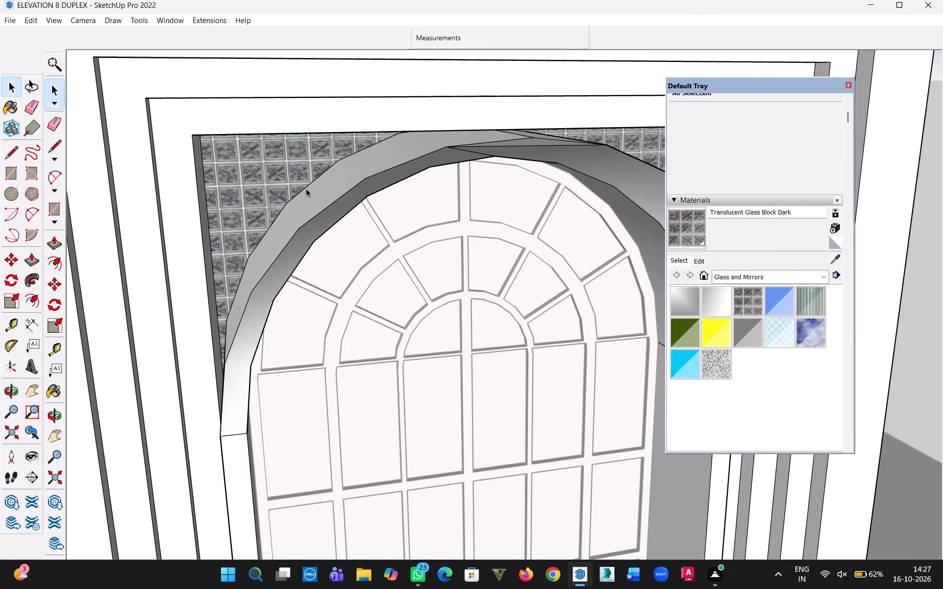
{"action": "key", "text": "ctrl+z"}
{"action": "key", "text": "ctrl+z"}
Push the spandrel face left of the arch back through the wall to cut an opening.
{"action": "key", "text": "p"}
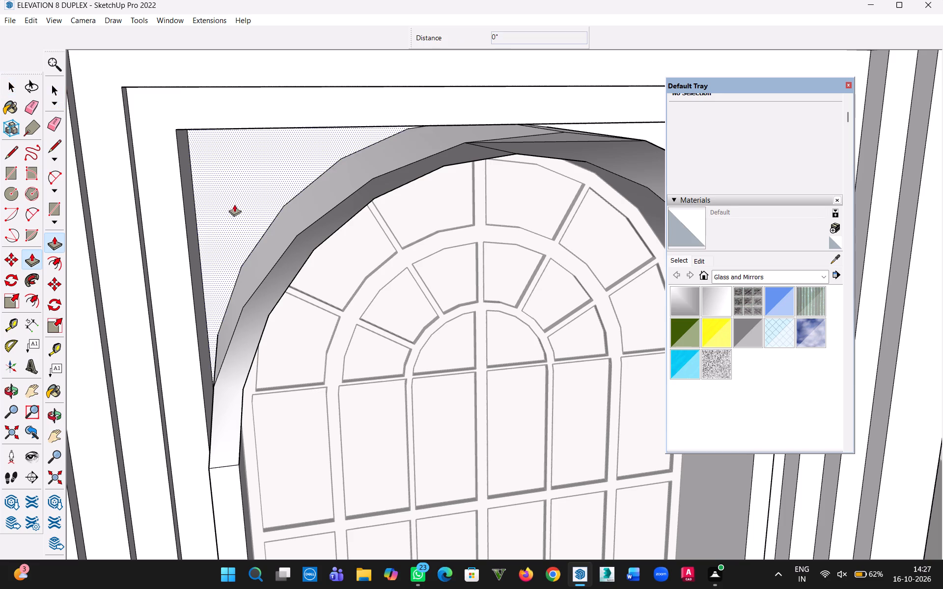
{"action": "left_click", "coordinate": [229, 205]}
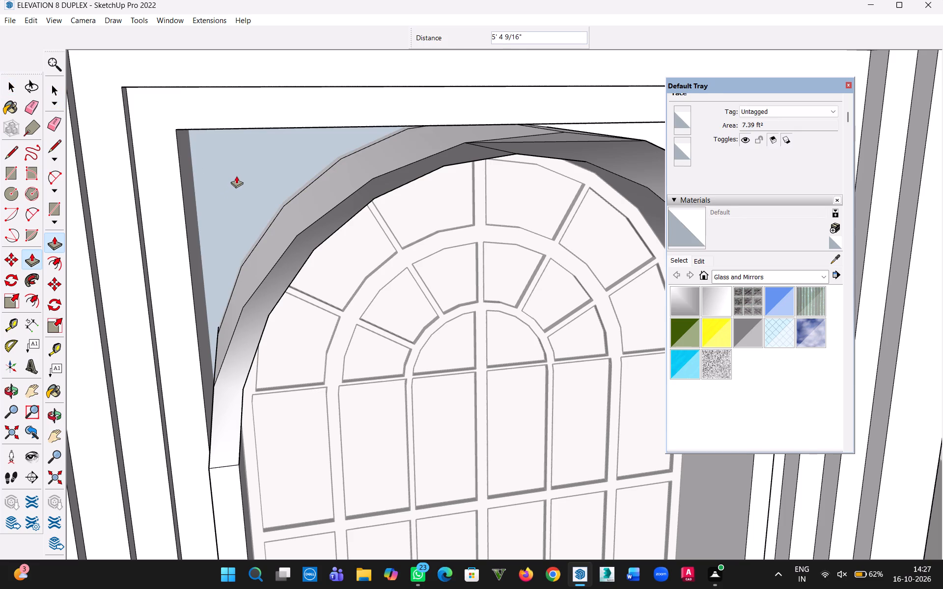
{"action": "left_click", "coordinate": [241, 168]}
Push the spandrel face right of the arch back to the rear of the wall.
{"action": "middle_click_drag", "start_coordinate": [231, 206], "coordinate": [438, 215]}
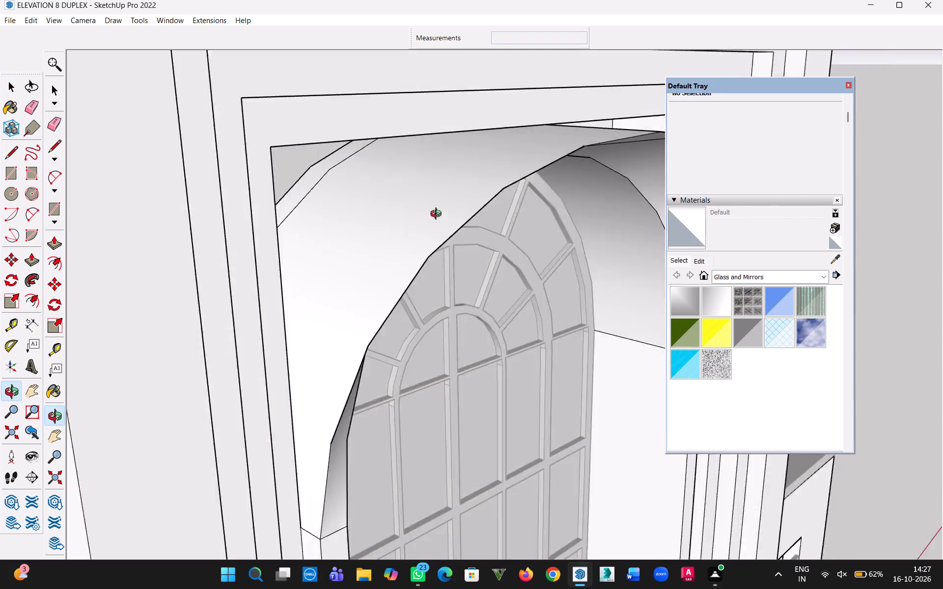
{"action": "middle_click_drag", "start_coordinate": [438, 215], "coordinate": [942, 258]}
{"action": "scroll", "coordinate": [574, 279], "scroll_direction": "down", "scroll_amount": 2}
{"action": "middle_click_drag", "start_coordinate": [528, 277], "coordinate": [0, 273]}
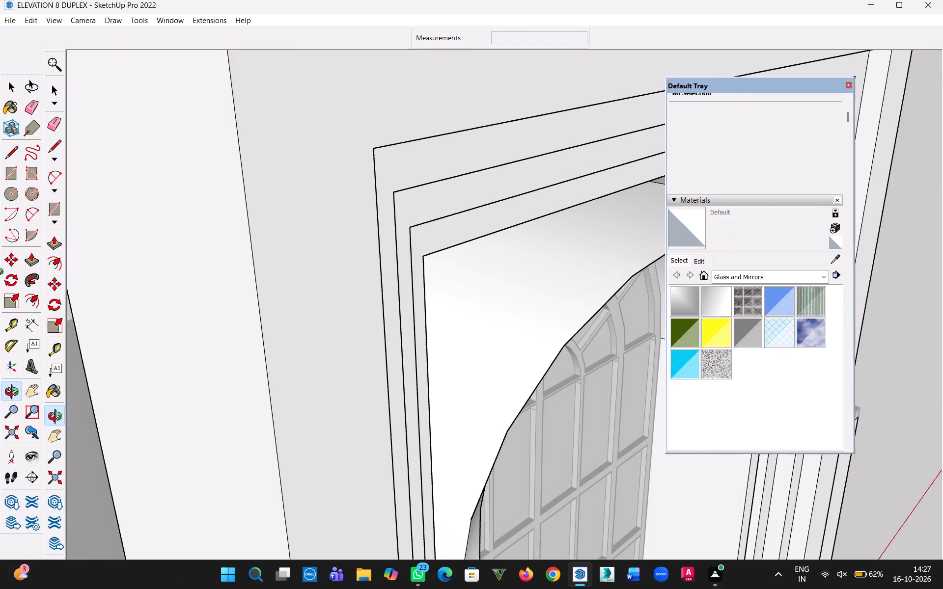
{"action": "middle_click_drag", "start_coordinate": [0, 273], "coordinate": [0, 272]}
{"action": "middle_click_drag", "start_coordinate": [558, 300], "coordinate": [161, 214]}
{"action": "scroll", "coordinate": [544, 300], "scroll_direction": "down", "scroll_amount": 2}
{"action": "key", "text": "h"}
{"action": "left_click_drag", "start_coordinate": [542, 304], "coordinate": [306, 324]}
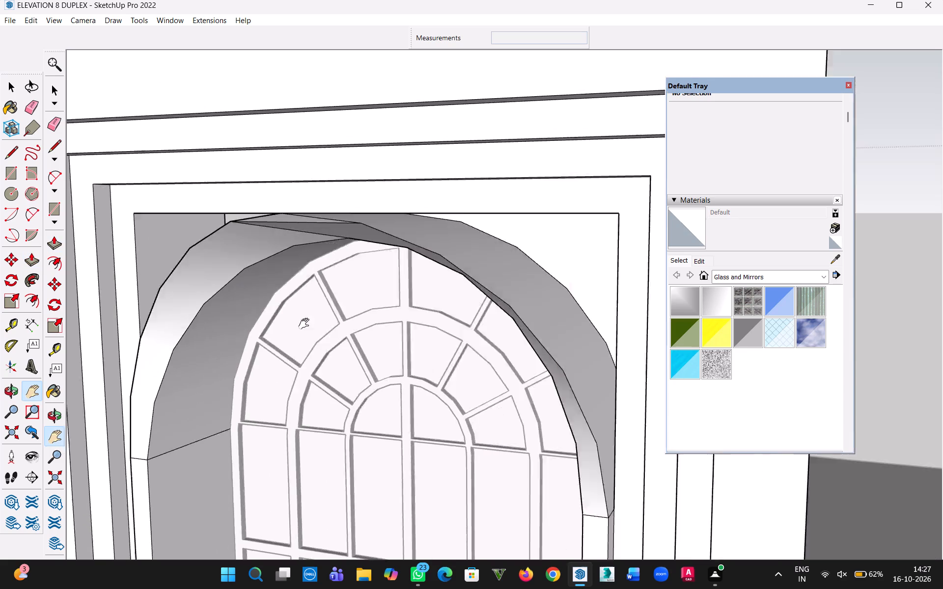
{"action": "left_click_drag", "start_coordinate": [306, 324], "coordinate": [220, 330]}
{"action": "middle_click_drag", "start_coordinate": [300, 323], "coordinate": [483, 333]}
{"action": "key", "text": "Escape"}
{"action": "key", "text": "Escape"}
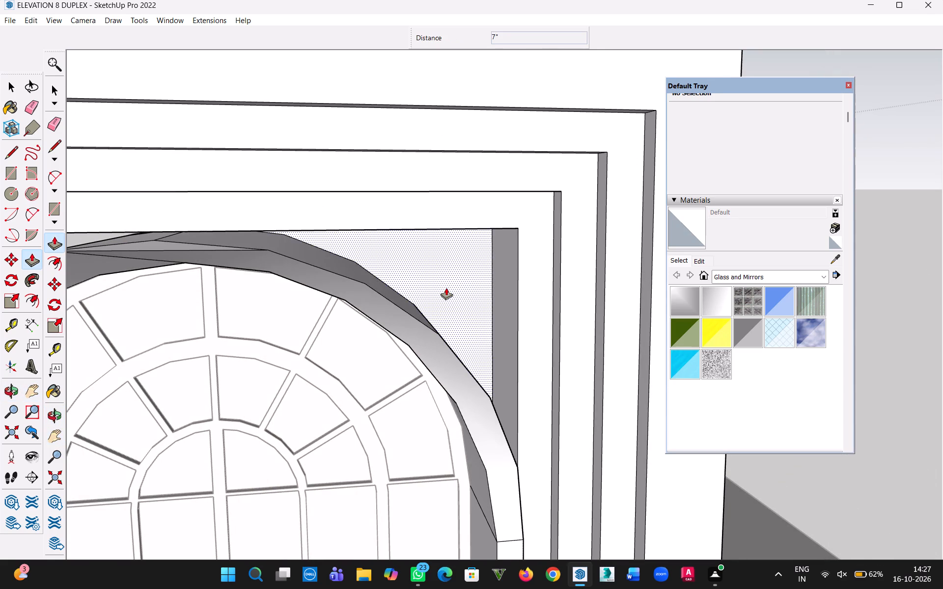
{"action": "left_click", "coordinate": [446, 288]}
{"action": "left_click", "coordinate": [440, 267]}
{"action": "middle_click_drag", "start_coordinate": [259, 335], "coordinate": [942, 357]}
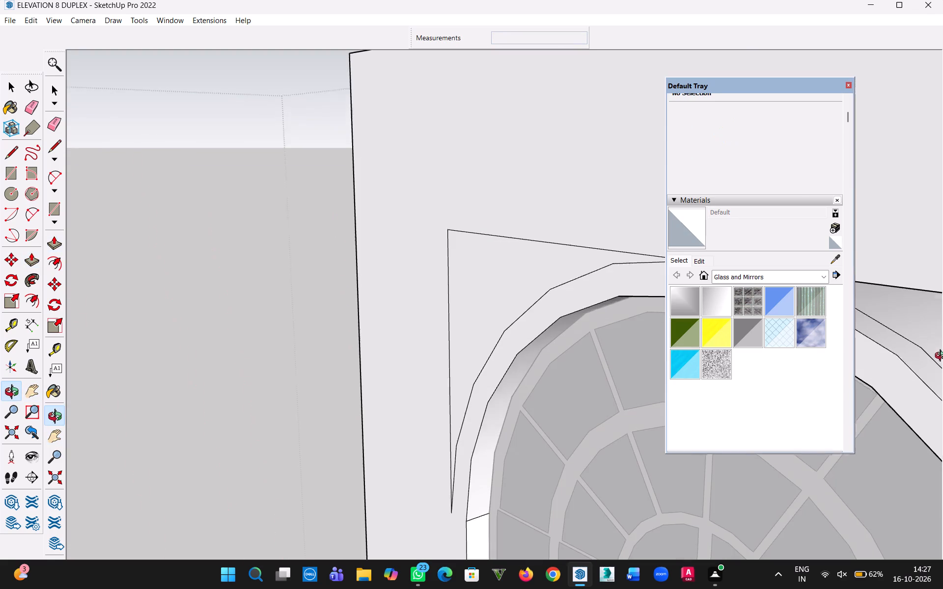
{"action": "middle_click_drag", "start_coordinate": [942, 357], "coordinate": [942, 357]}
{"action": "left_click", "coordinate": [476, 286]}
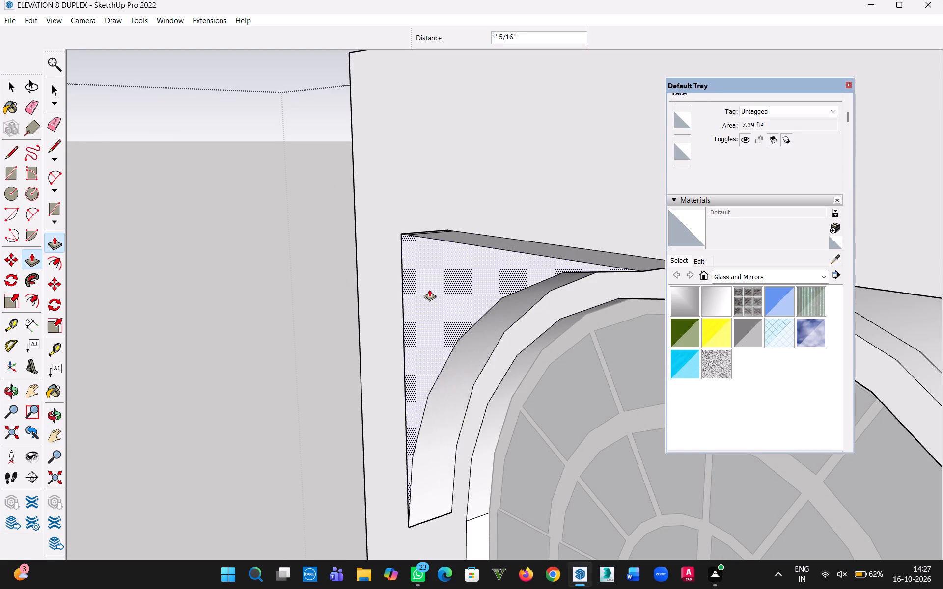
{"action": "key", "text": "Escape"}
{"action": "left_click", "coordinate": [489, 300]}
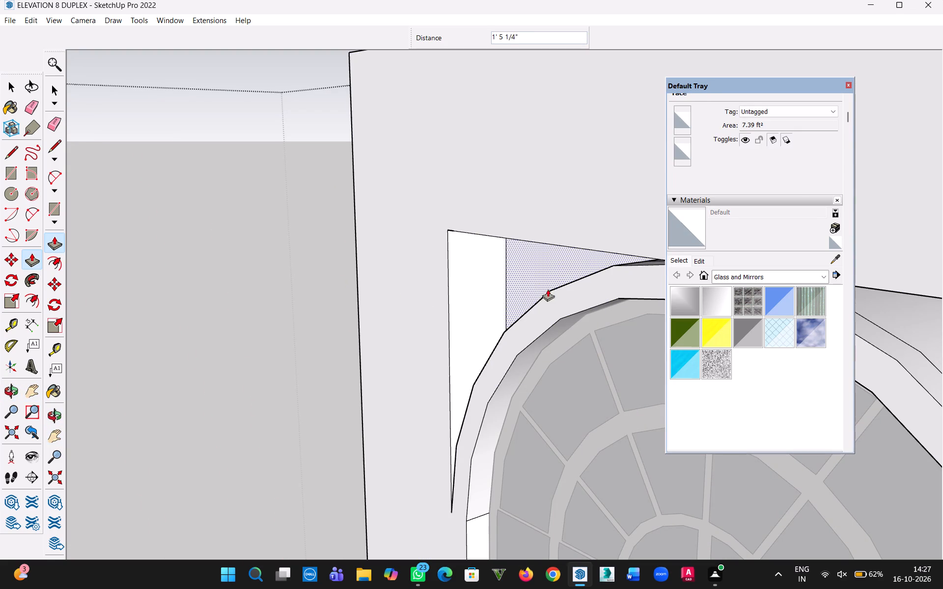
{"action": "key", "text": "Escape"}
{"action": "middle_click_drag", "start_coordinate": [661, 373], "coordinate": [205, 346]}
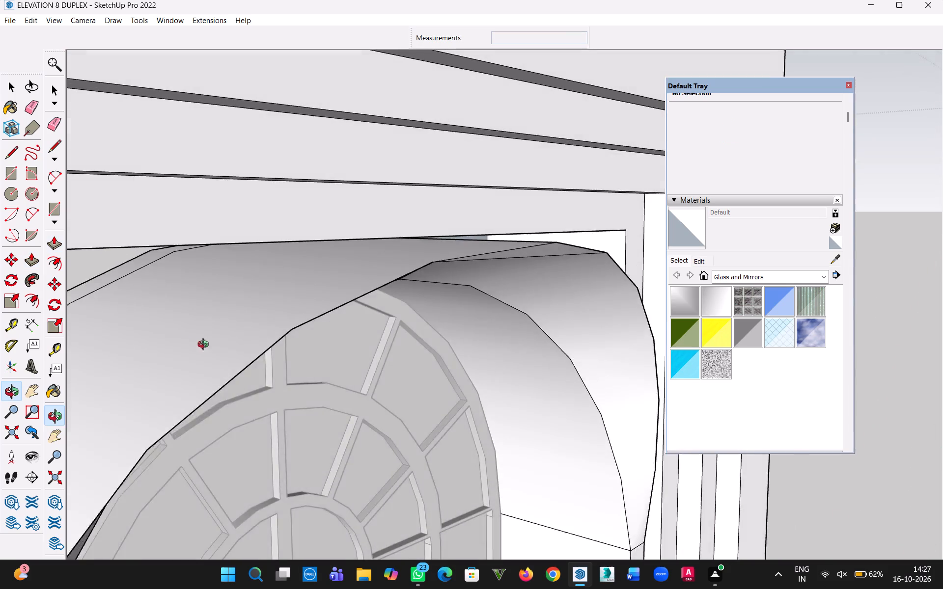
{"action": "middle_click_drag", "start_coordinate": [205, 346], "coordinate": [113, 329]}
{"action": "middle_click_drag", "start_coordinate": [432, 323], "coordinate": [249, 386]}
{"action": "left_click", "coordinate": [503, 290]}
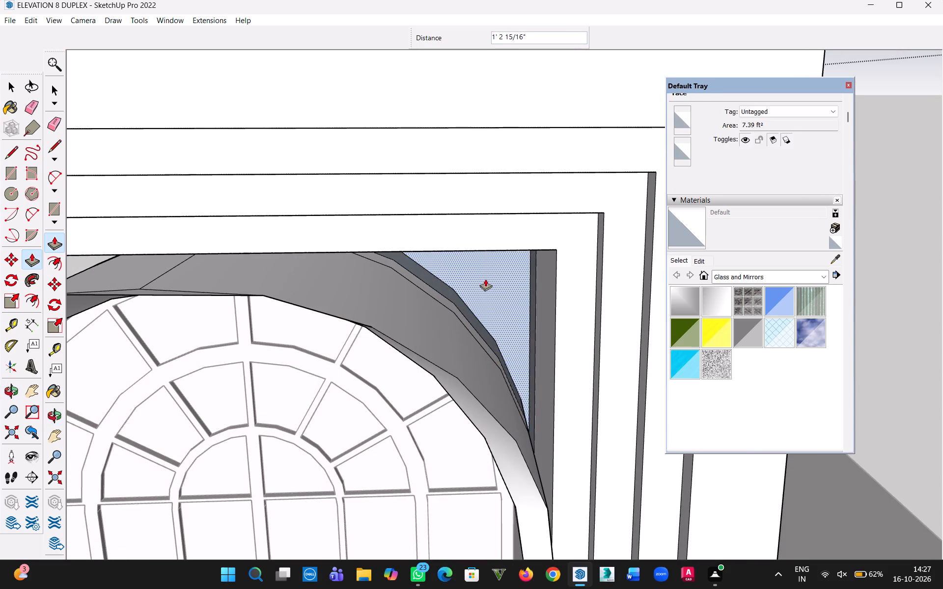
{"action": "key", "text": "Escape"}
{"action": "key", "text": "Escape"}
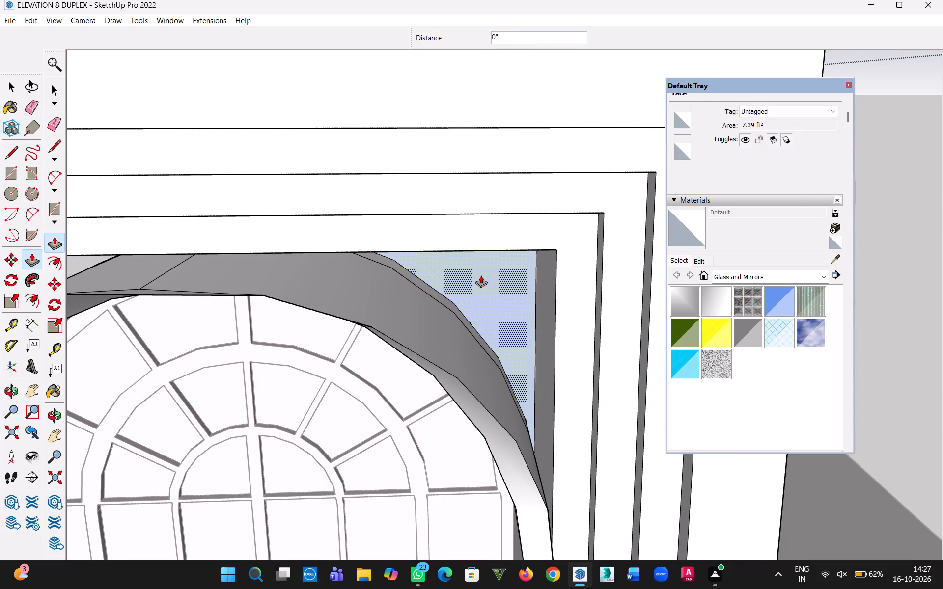
Undo the last push and push the spandrel face right of the arch back through the wall again.
{"action": "key", "text": "ctrl+z"}
{"action": "left_click", "coordinate": [498, 307]}
{"action": "left_click", "coordinate": [469, 280]}
Examine the spandrel openings beside the arch from the back, the side and the front.
{"action": "scroll", "coordinate": [465, 342], "scroll_direction": "down", "scroll_amount": 5}
{"action": "middle_click_drag", "start_coordinate": [432, 343], "coordinate": [942, 289]}
{"action": "middle_click_drag", "start_coordinate": [424, 328], "coordinate": [432, 326]}
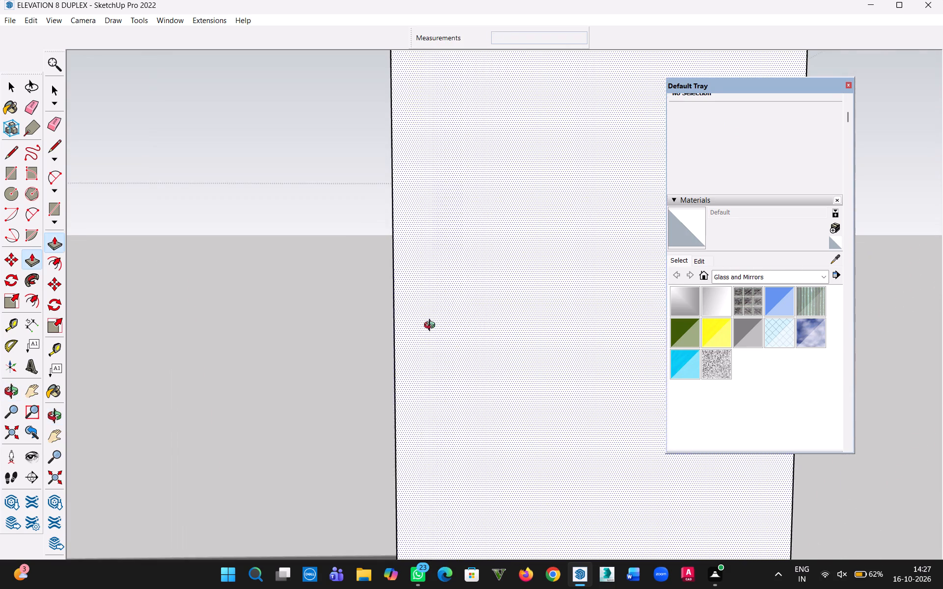
{"action": "middle_click_drag", "start_coordinate": [432, 326], "coordinate": [808, 340]}
{"action": "scroll", "coordinate": [365, 366], "scroll_direction": "down", "scroll_amount": 2}
{"action": "middle_click_drag", "start_coordinate": [253, 367], "coordinate": [450, 351]}
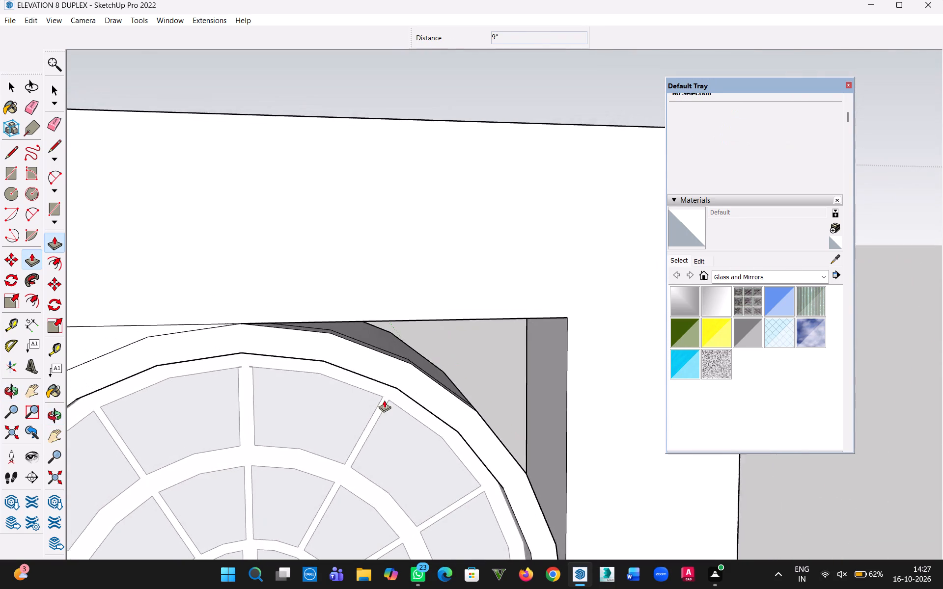
Delete the remaining face of the left spandrel, seen from the rear of the wall, to clear the opening.
{"action": "scroll", "coordinate": [380, 406], "scroll_direction": "down", "scroll_amount": 8}
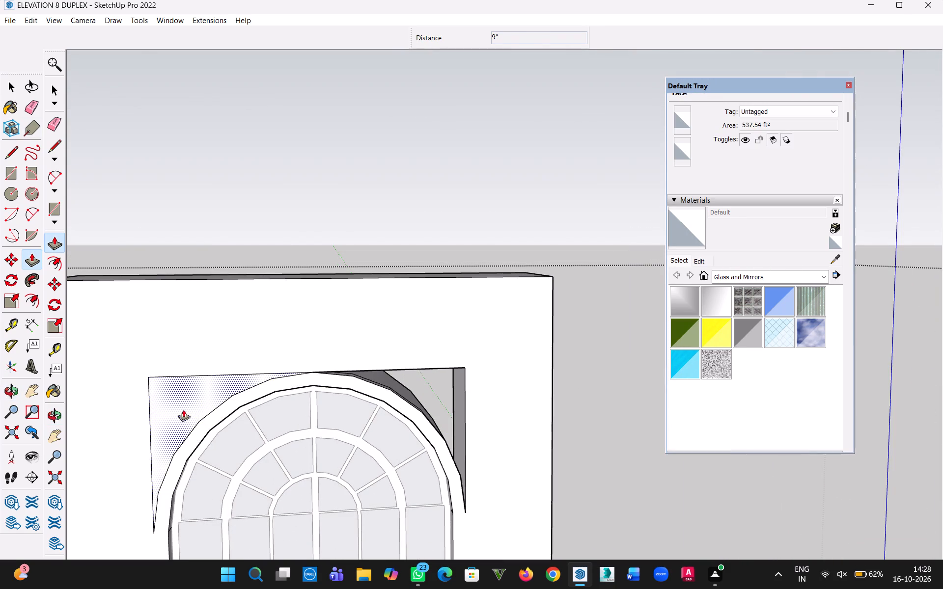
{"action": "key", "text": "Delete"}
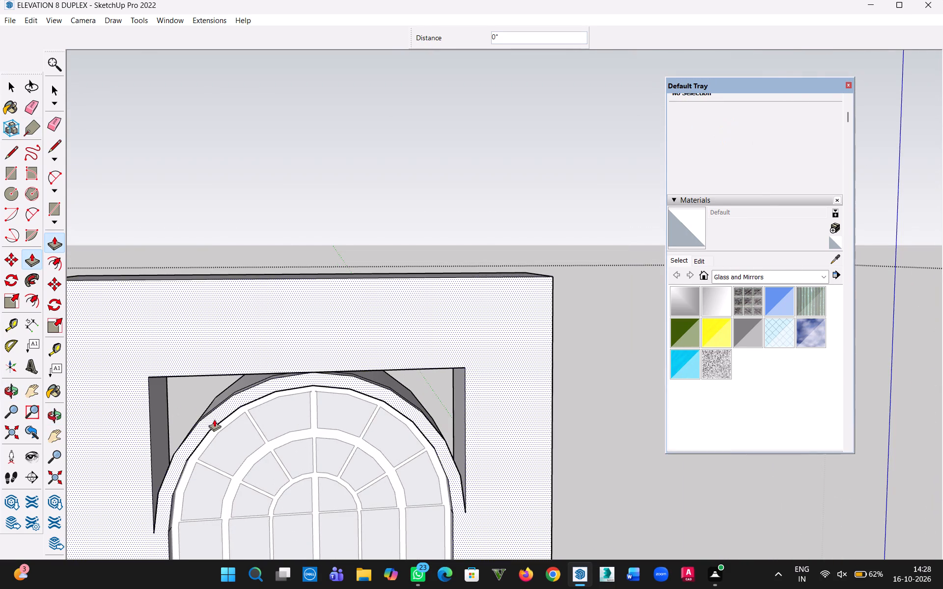
{"action": "middle_click_drag", "start_coordinate": [215, 420], "coordinate": [449, 357]}
{"action": "middle_click_drag", "start_coordinate": [350, 444], "coordinate": [299, 412]}
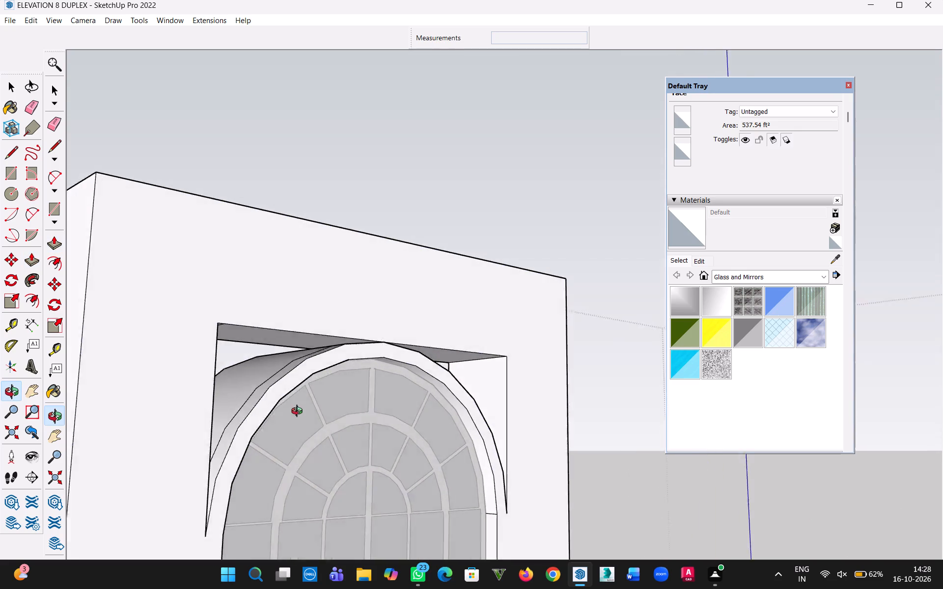
{"action": "middle_click_drag", "start_coordinate": [299, 412], "coordinate": [201, 402]}
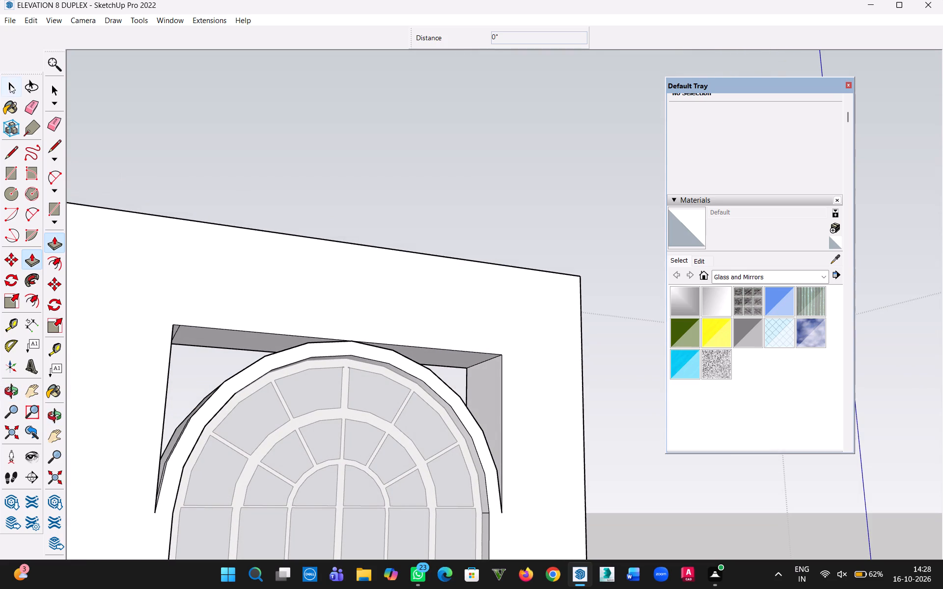
Draw an 11' 6" by 5' 9" rectangle on the wall's rear face, covering both spandrel openings and the arch head.
{"action": "left_click", "coordinate": [10, 84]}
{"action": "middle_click_drag", "start_coordinate": [298, 340], "coordinate": [247, 420]}
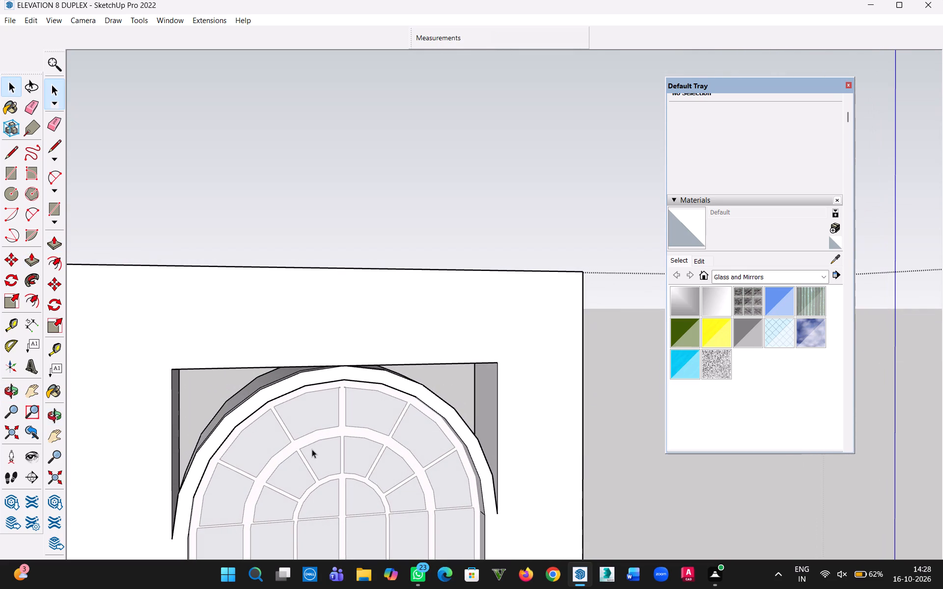
{"action": "key", "text": "r"}
{"action": "left_click", "coordinate": [172, 369]}
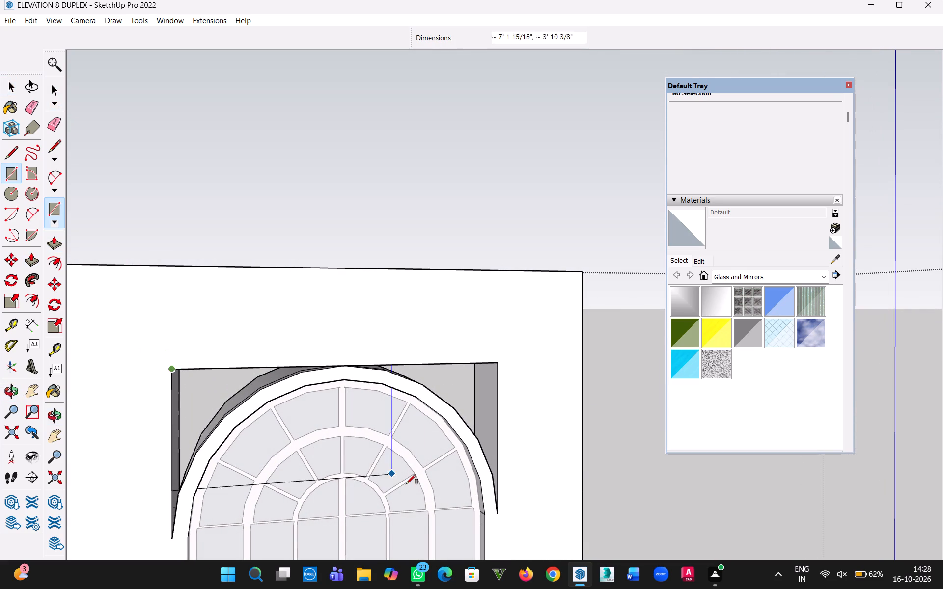
{"action": "left_click", "coordinate": [500, 514]}
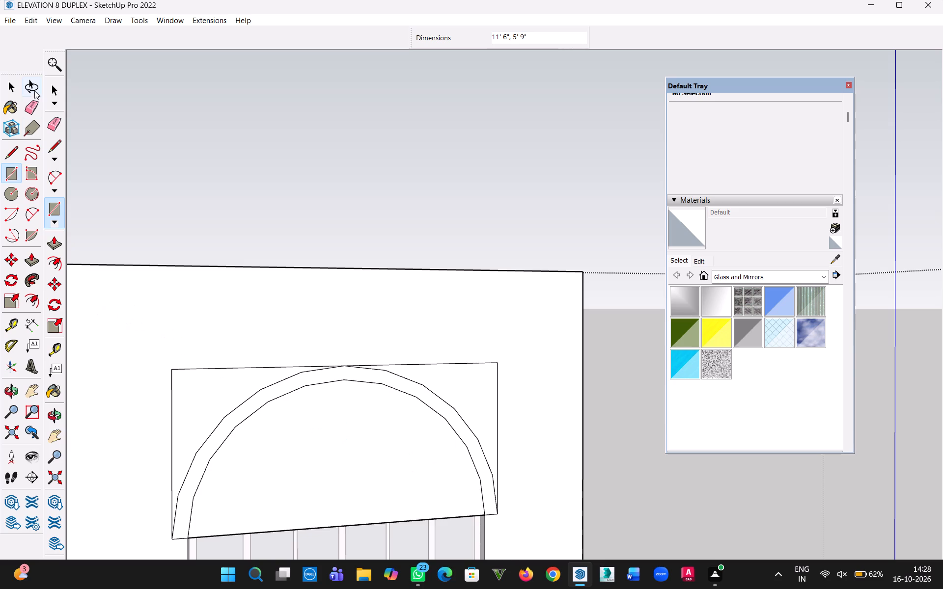
Delete the rectangle's face inside the arch and its bottom edge segments, keeping only the spandrel infills.
{"action": "left_click", "coordinate": [12, 90]}
{"action": "left_click", "coordinate": [330, 476]}
{"action": "key", "text": "Delete"}
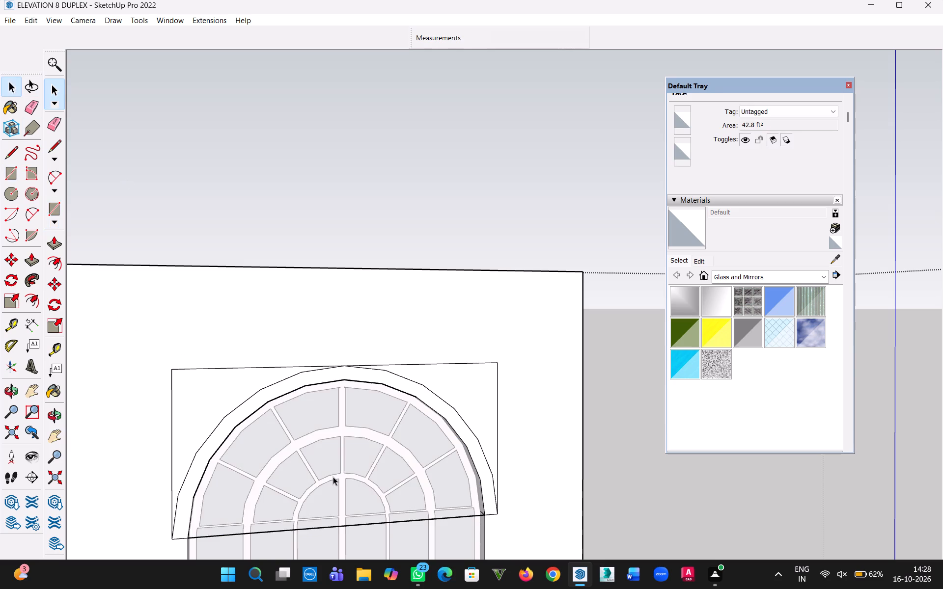
{"action": "left_click", "coordinate": [337, 525]}
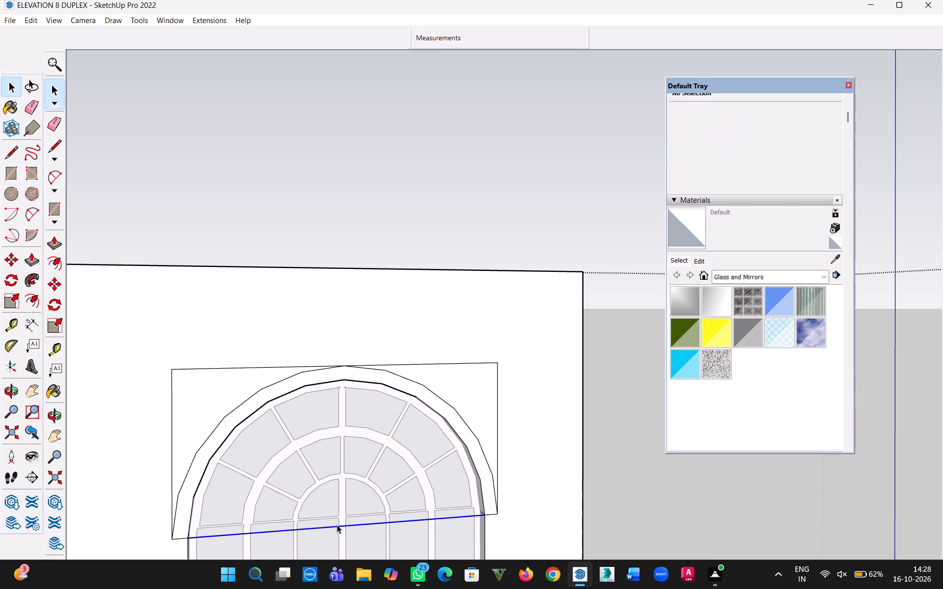
{"action": "key", "text": "Delete"}
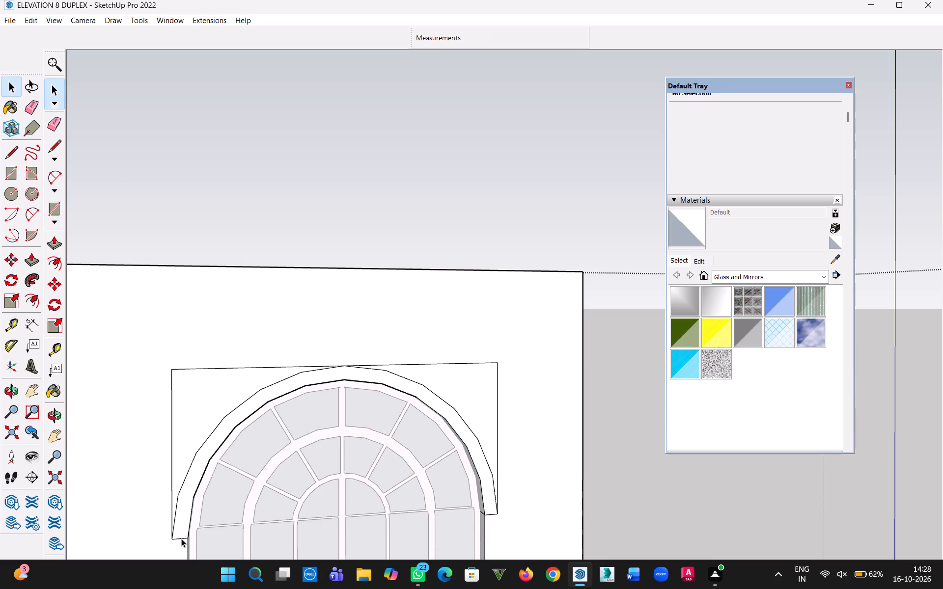
{"action": "left_click", "coordinate": [181, 538]}
{"action": "key", "text": "Delete"}
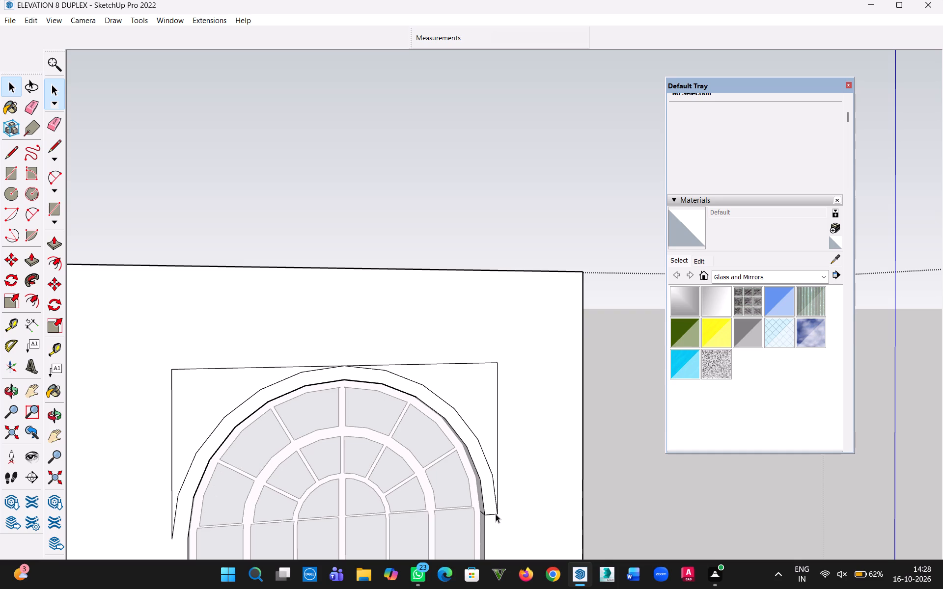
{"action": "left_click", "coordinate": [493, 513]}
{"action": "key", "text": "Delete"}
Make a group of the two spandrel faces beside the arch together with their edges.
{"action": "left_click", "coordinate": [493, 478]}
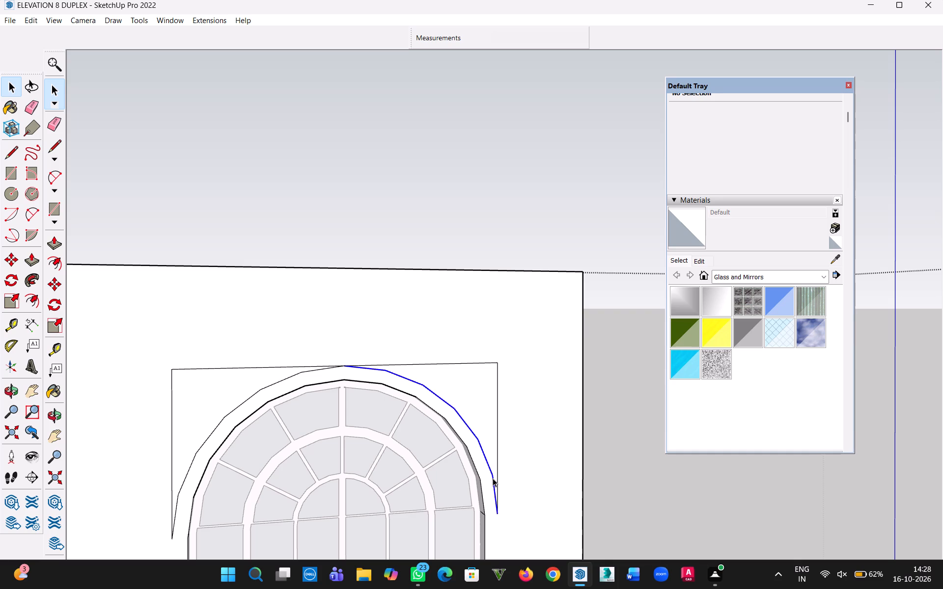
{"action": "left_click", "coordinate": [178, 494]}
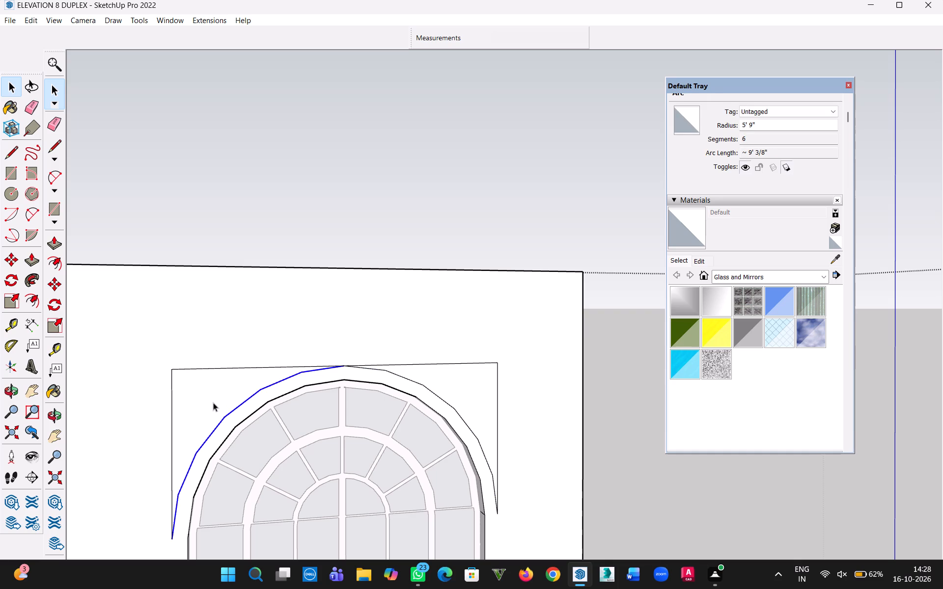
{"action": "triple_click", "coordinate": [213, 402]}
{"action": "left_click", "coordinate": [213, 402]}
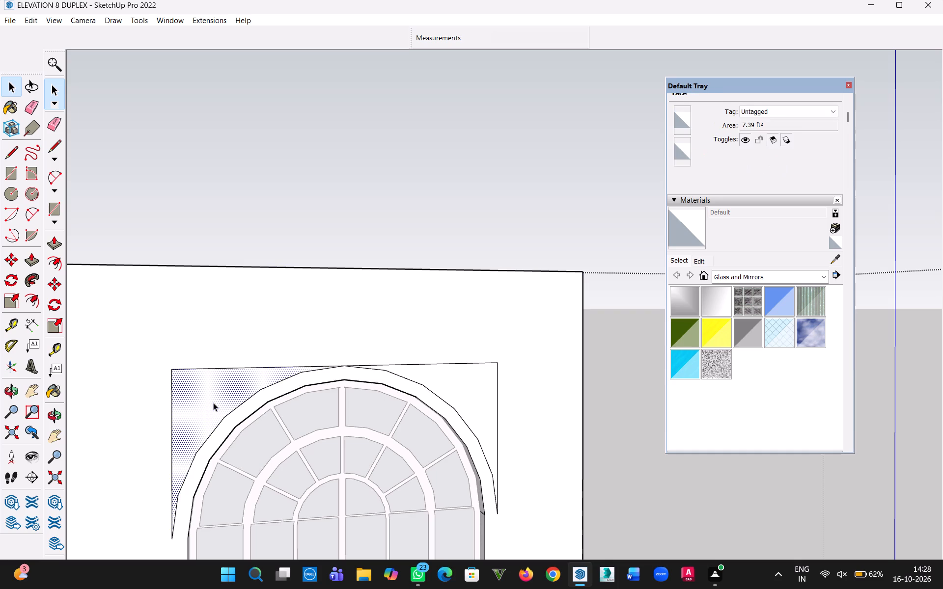
{"action": "double_click", "coordinate": [213, 402]}
{"action": "double_click", "coordinate": [457, 388], "text": "ctrl"}
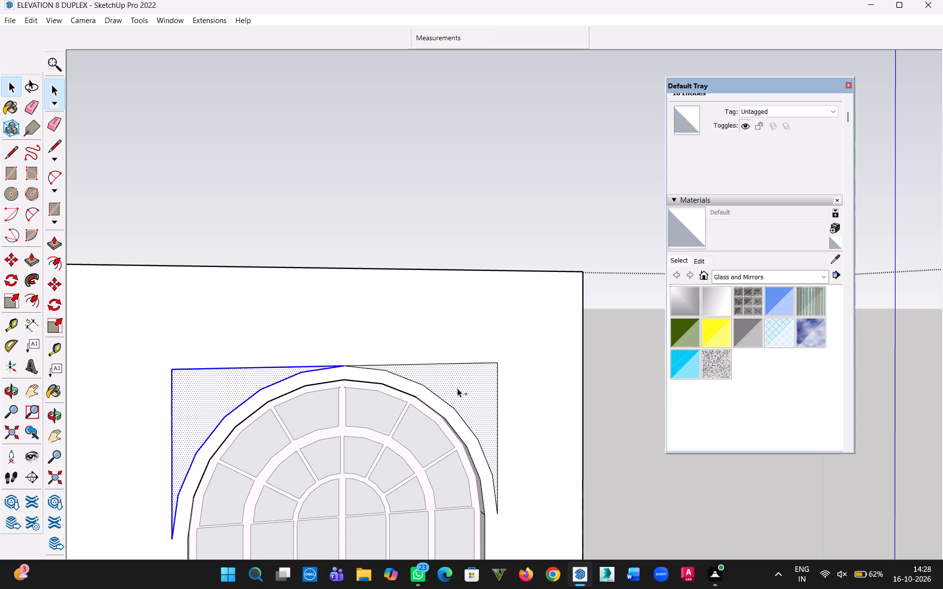
{"action": "right_click", "coordinate": [457, 388]}
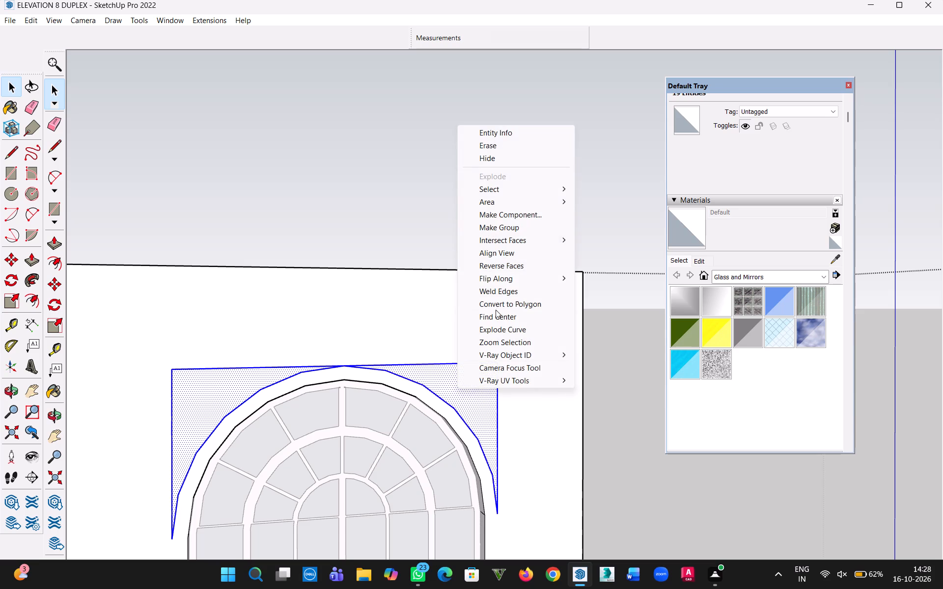
{"action": "left_click", "coordinate": [528, 224]}
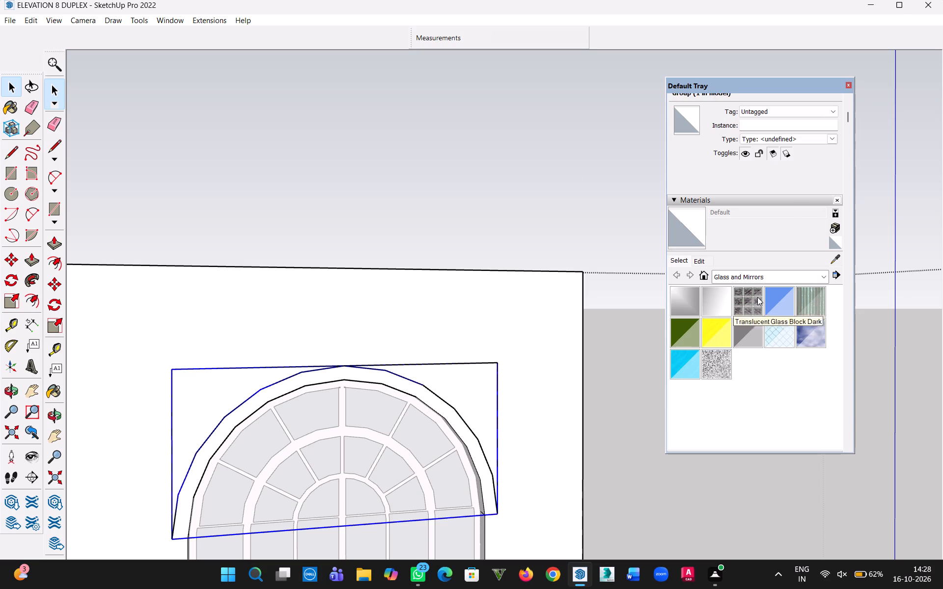
Paint the spandrel group with the Translucent Glass Block Dark material.
{"action": "left_click", "coordinate": [757, 297]}
{"action": "left_click", "coordinate": [484, 402]}
{"action": "middle_click_drag", "start_coordinate": [340, 430], "coordinate": [800, 429]}
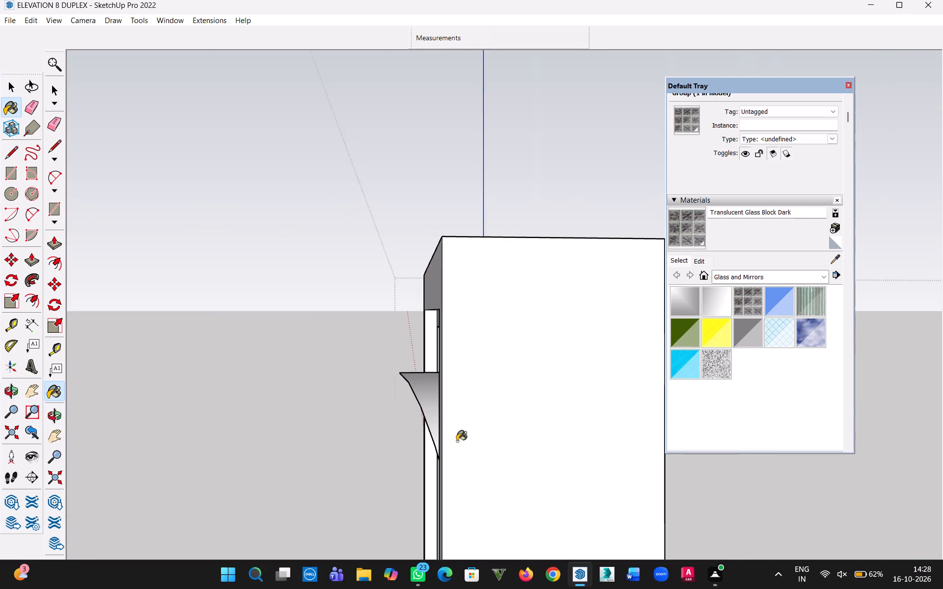
{"action": "middle_click_drag", "start_coordinate": [457, 441], "coordinate": [777, 424]}
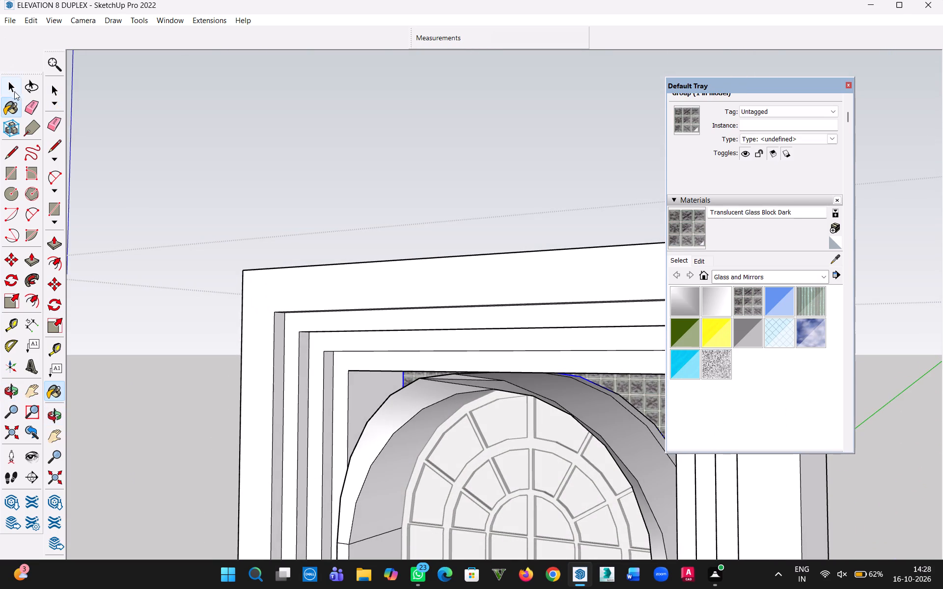
{"action": "left_click", "coordinate": [13, 90]}
{"action": "left_click", "coordinate": [228, 142]}
Examine the glass-block spandrel panels around the arch from the front, side and back of the wall.
{"action": "middle_click_drag", "start_coordinate": [227, 287], "coordinate": [471, 307]}
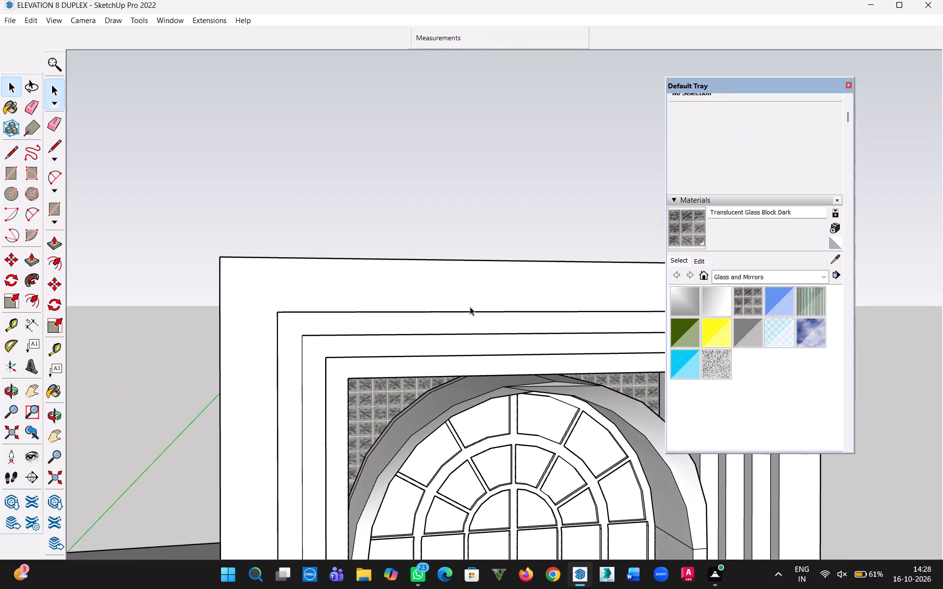
{"action": "scroll", "coordinate": [463, 330], "scroll_direction": "down", "scroll_amount": 7}
{"action": "middle_click_drag", "start_coordinate": [443, 403], "coordinate": [419, 314]}
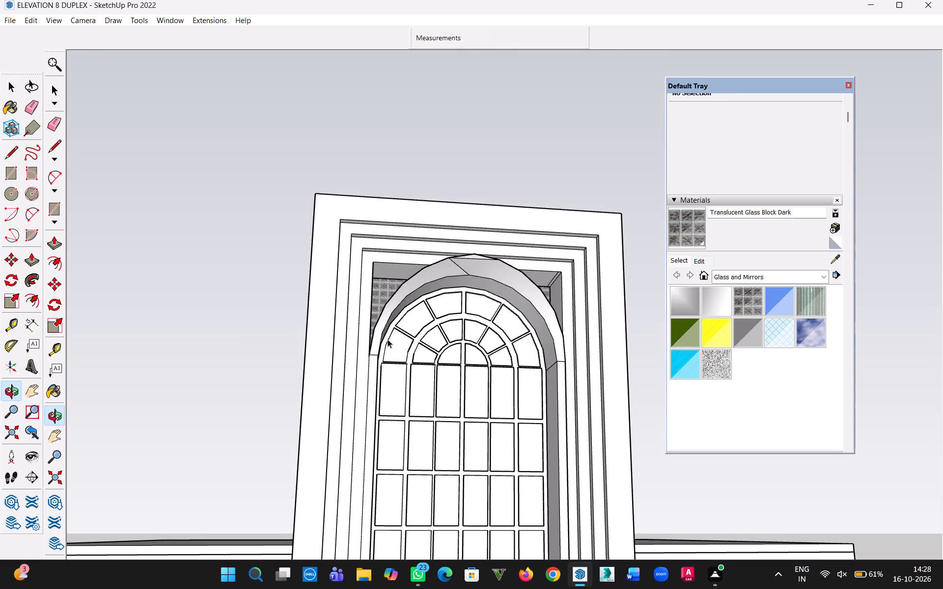
{"action": "middle_click_drag", "start_coordinate": [383, 345], "coordinate": [338, 415]}
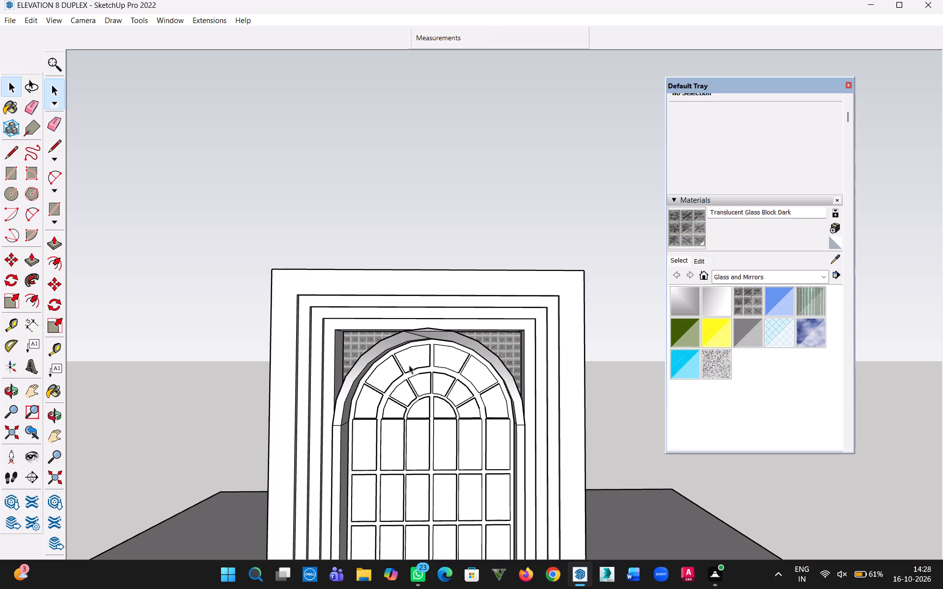
{"action": "middle_click_drag", "start_coordinate": [401, 356], "coordinate": [737, 422]}
{"action": "key", "text": "h"}
{"action": "left_click_drag", "start_coordinate": [615, 450], "coordinate": [310, 433]}
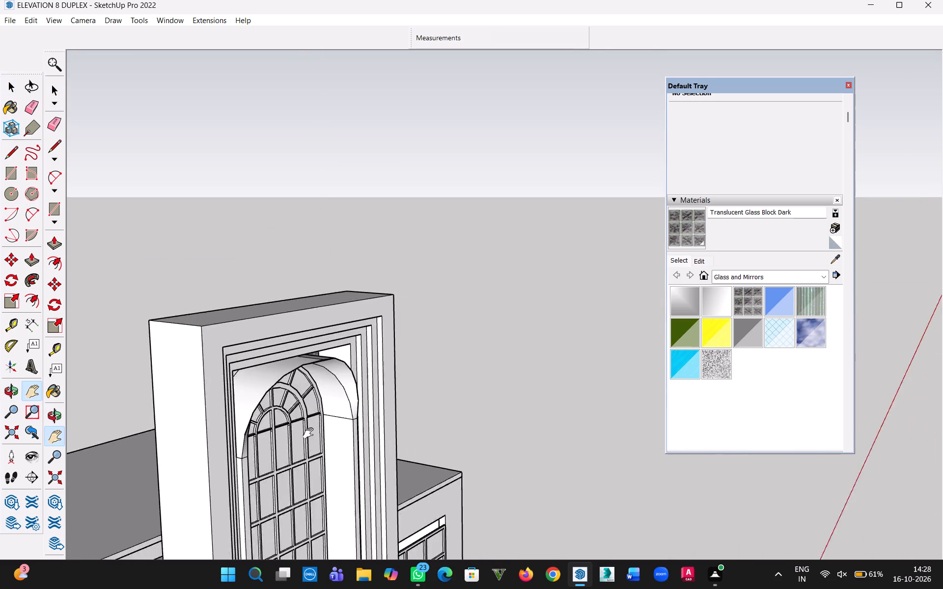
{"action": "left_click_drag", "start_coordinate": [310, 433], "coordinate": [285, 427]}
{"action": "middle_click_drag", "start_coordinate": [255, 415], "coordinate": [540, 386]}
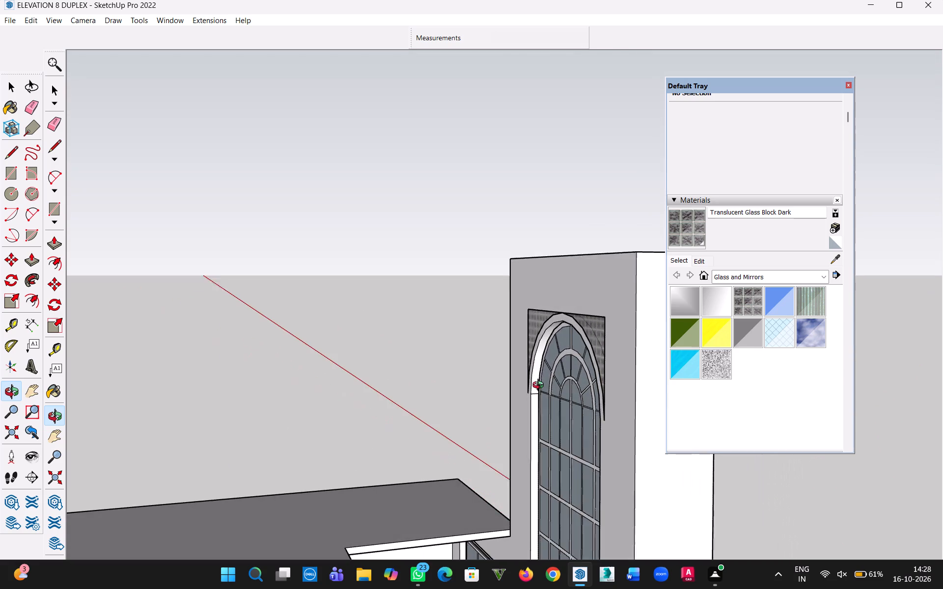
{"action": "middle_click_drag", "start_coordinate": [540, 386], "coordinate": [518, 386]}
{"action": "key", "text": "h"}
{"action": "middle_click_drag", "start_coordinate": [478, 480], "coordinate": [633, 449]}
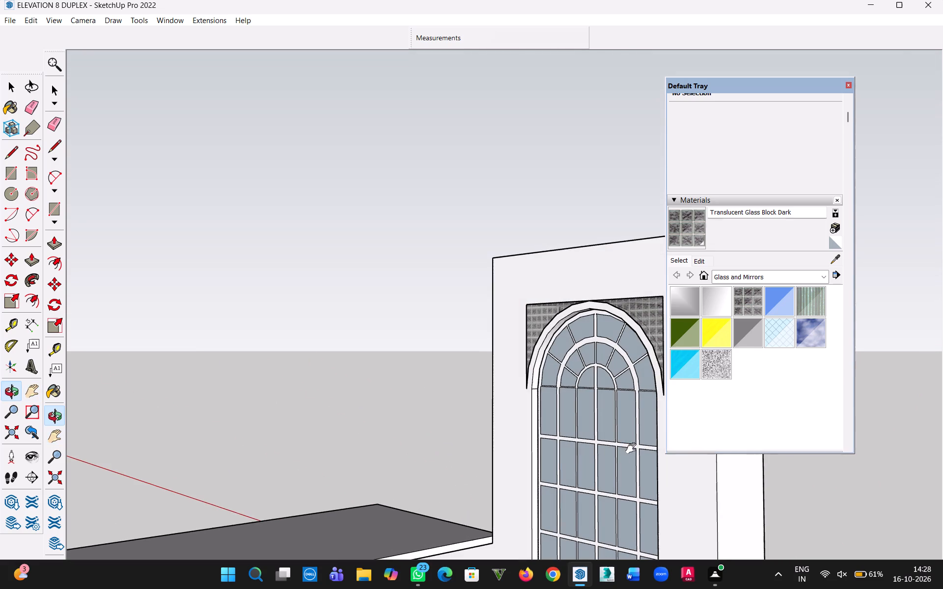
{"action": "key", "text": "h"}
{"action": "left_click_drag", "start_coordinate": [466, 451], "coordinate": [193, 443]}
{"action": "middle_click_drag", "start_coordinate": [186, 436], "coordinate": [350, 414]}
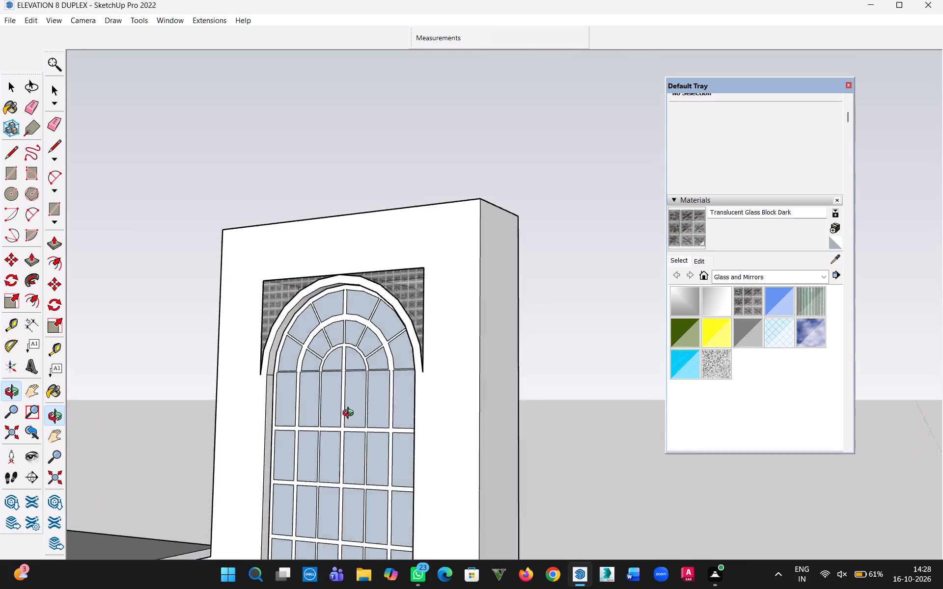
{"action": "middle_click_drag", "start_coordinate": [350, 414], "coordinate": [481, 445]}
Select the wall group and inspect the arched bay and its spandrel panels from the rear, front and above.
{"action": "left_click", "coordinate": [307, 272]}
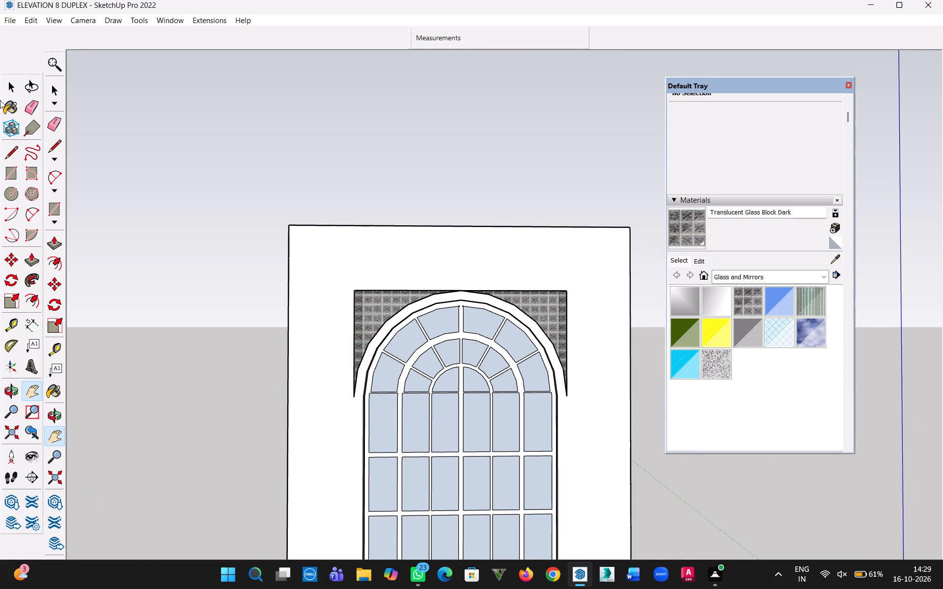
{"action": "left_click", "coordinate": [15, 80]}
{"action": "left_click", "coordinate": [311, 219]}
{"action": "left_click", "coordinate": [329, 262]}
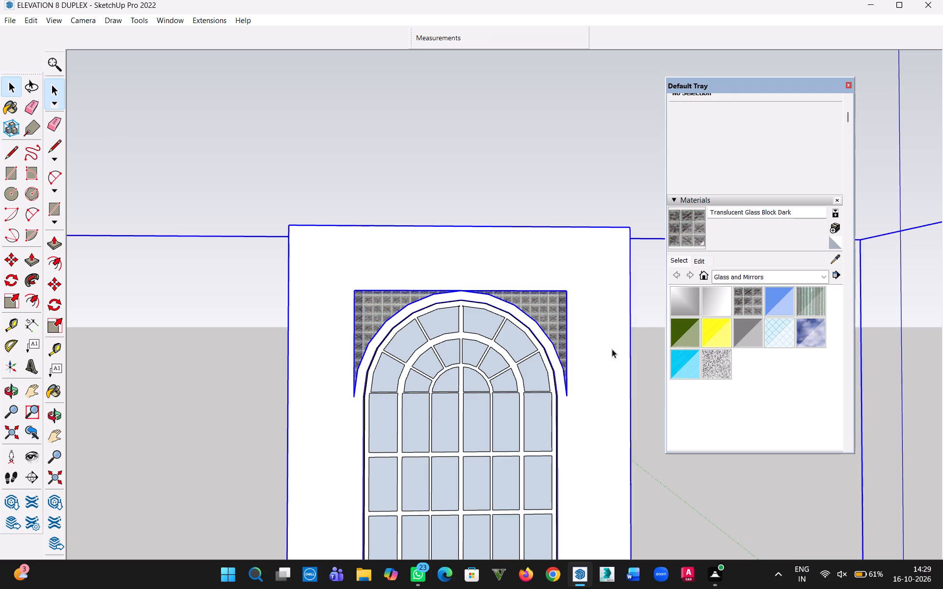
{"action": "middle_click_drag", "start_coordinate": [612, 349], "coordinate": [36, 376]}
{"action": "middle_click_drag", "start_coordinate": [617, 453], "coordinate": [282, 443]}
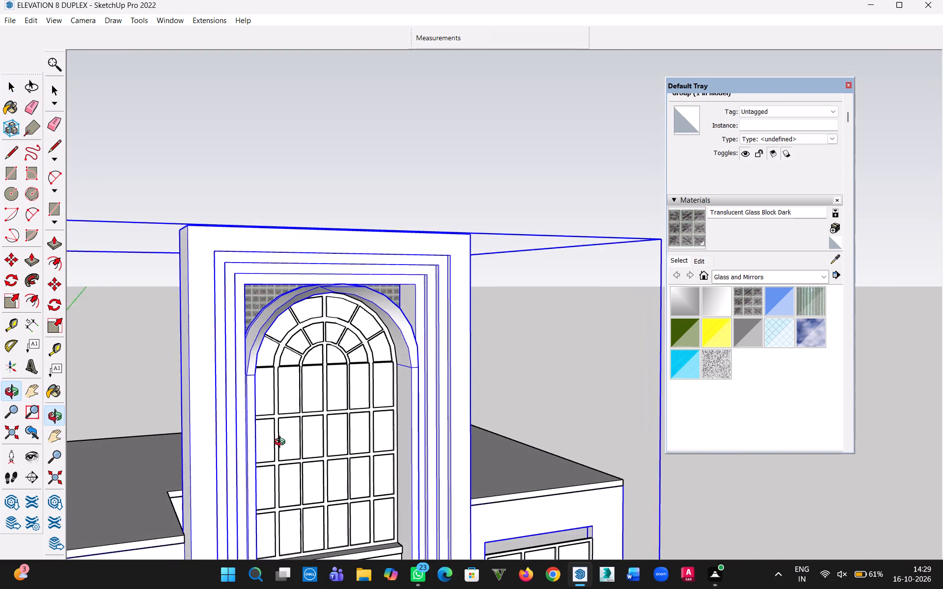
{"action": "middle_click_drag", "start_coordinate": [282, 443], "coordinate": [269, 445]}
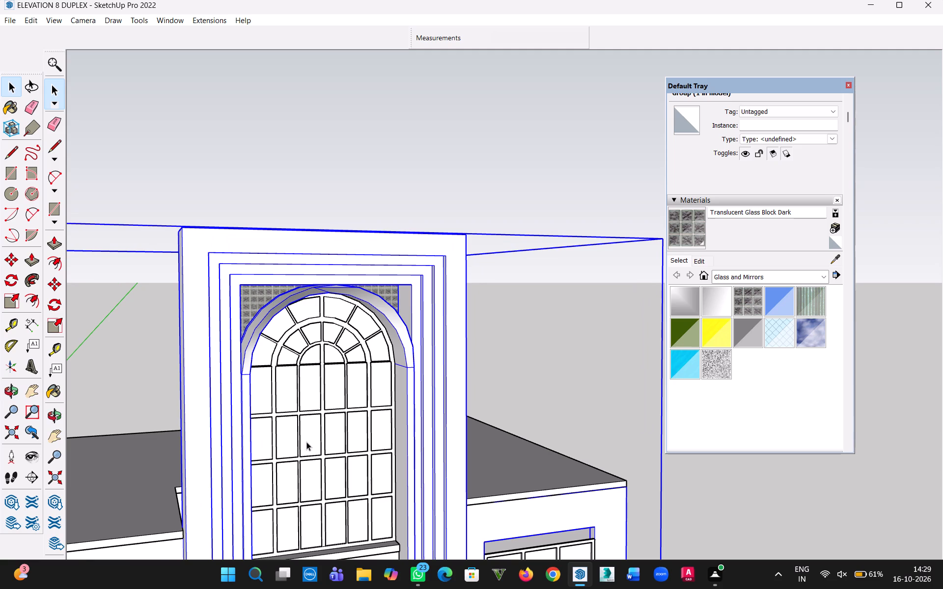
{"action": "left_click", "coordinate": [453, 192]}
{"action": "middle_click_drag", "start_coordinate": [448, 241], "coordinate": [386, 358]}
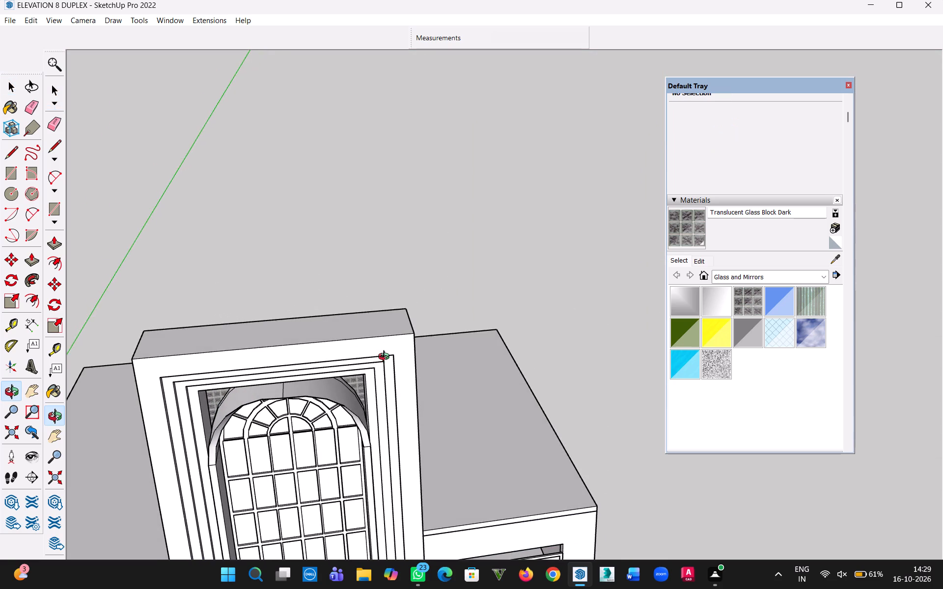
{"action": "middle_click_drag", "start_coordinate": [386, 358], "coordinate": [379, 354]}
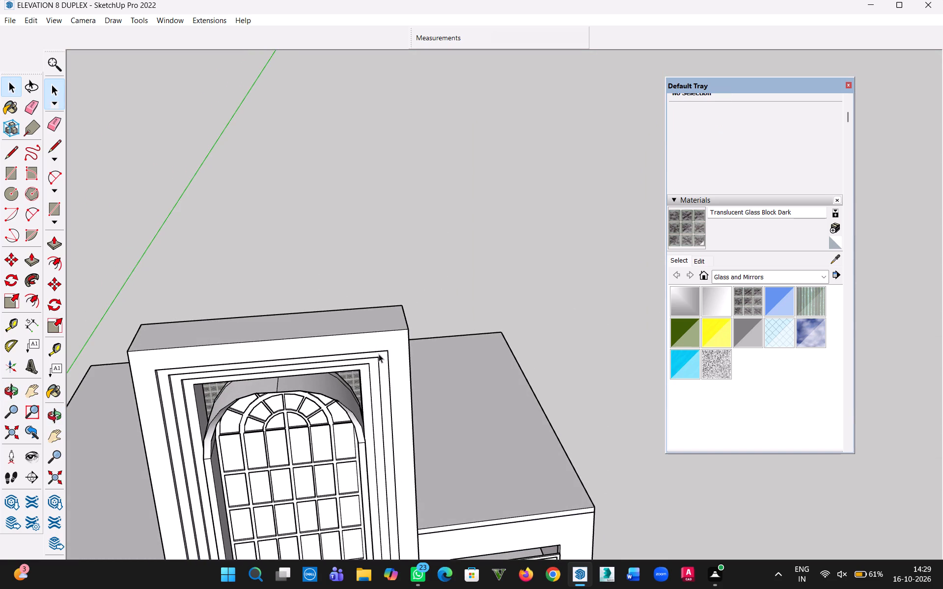
{"action": "middle_click_drag", "start_coordinate": [518, 402], "coordinate": [536, 296]}
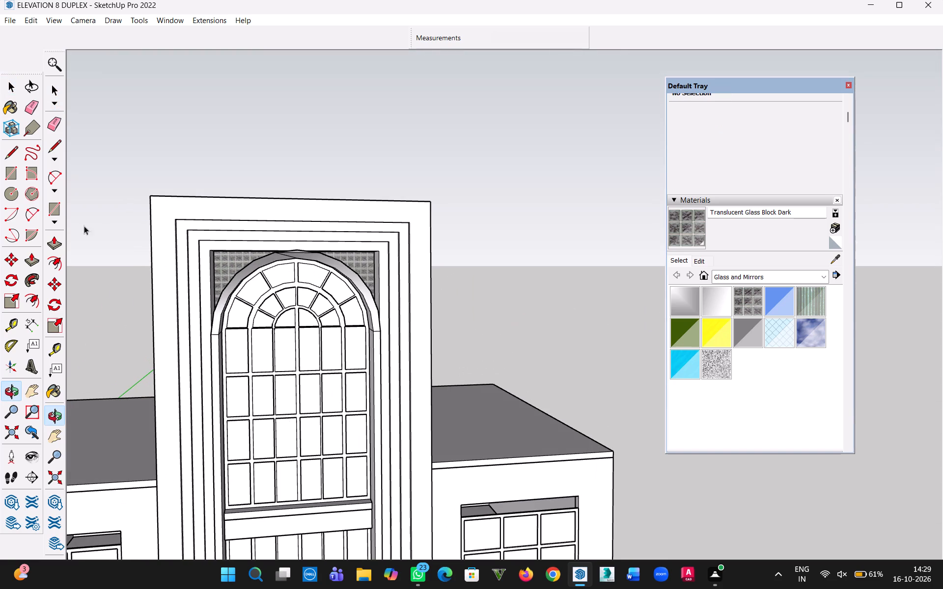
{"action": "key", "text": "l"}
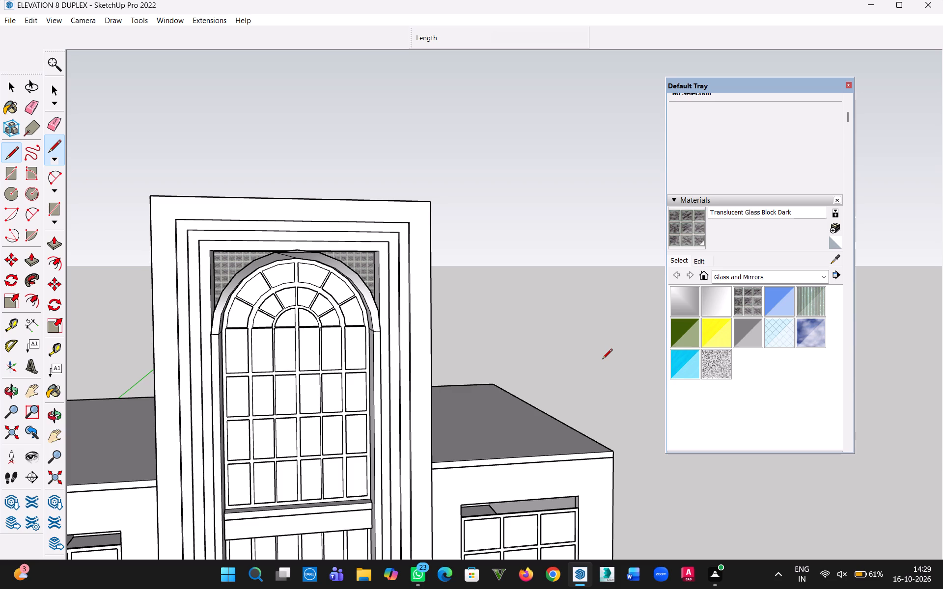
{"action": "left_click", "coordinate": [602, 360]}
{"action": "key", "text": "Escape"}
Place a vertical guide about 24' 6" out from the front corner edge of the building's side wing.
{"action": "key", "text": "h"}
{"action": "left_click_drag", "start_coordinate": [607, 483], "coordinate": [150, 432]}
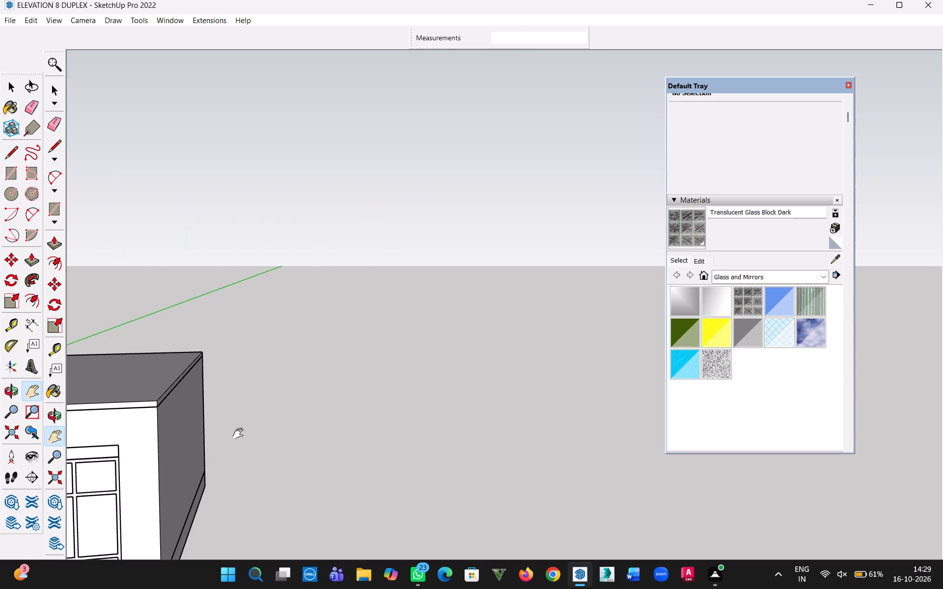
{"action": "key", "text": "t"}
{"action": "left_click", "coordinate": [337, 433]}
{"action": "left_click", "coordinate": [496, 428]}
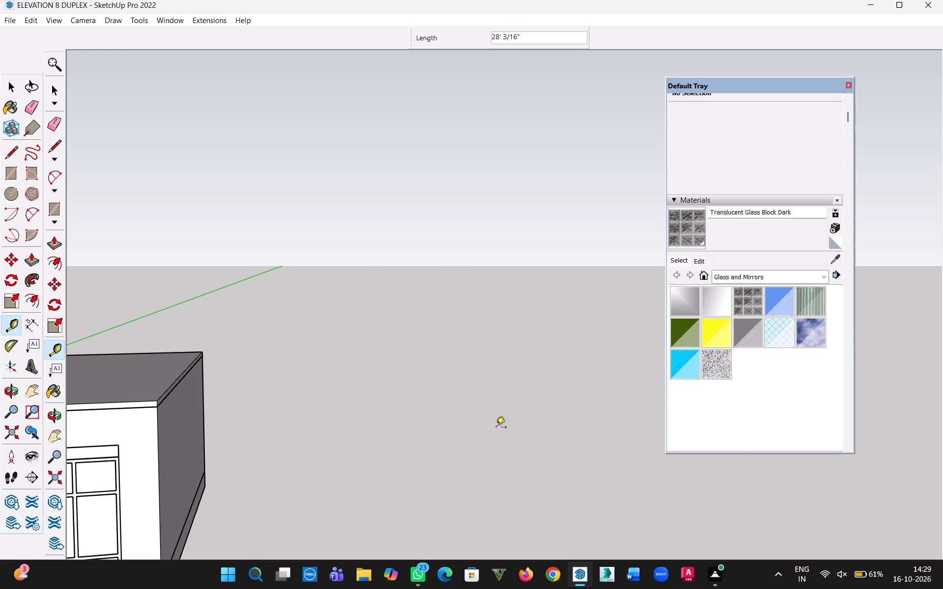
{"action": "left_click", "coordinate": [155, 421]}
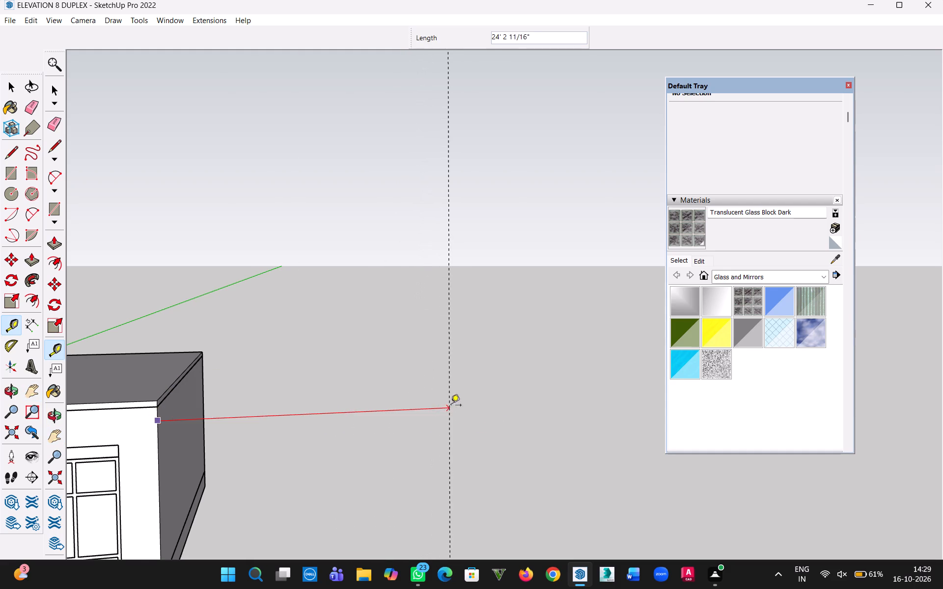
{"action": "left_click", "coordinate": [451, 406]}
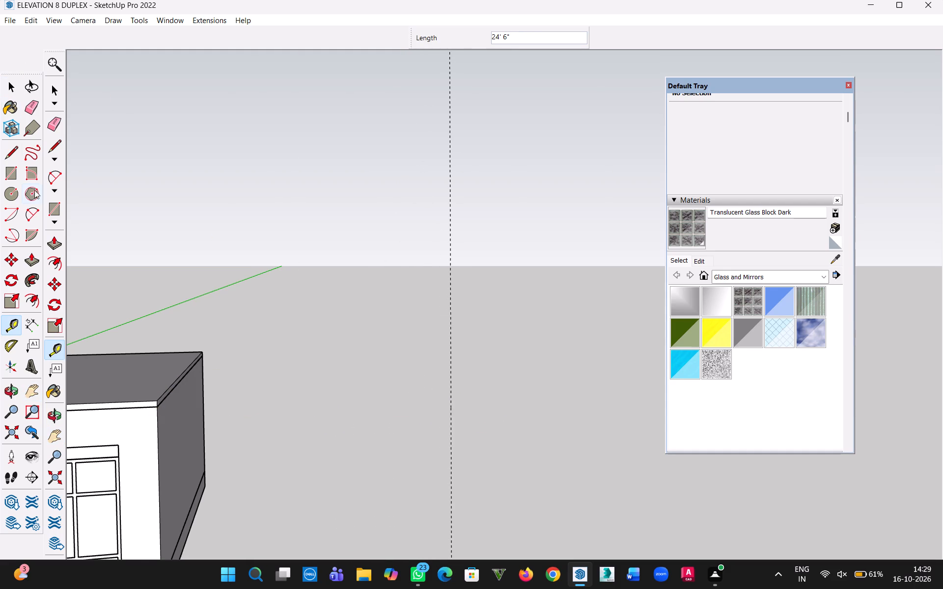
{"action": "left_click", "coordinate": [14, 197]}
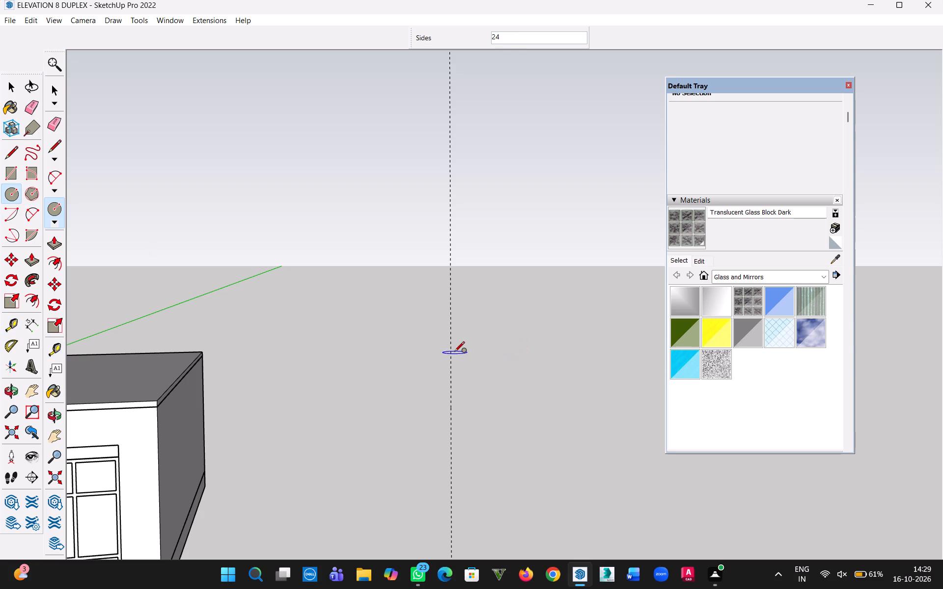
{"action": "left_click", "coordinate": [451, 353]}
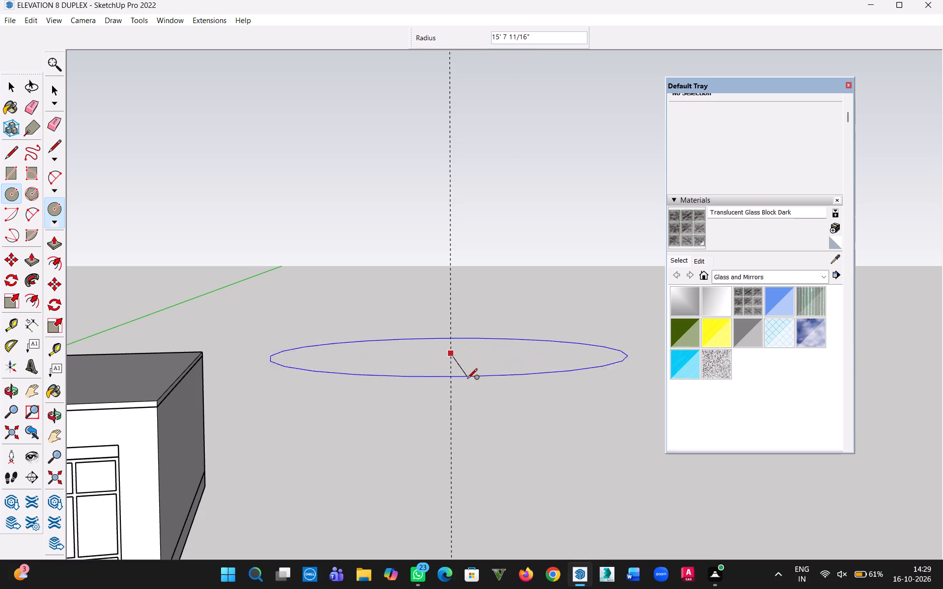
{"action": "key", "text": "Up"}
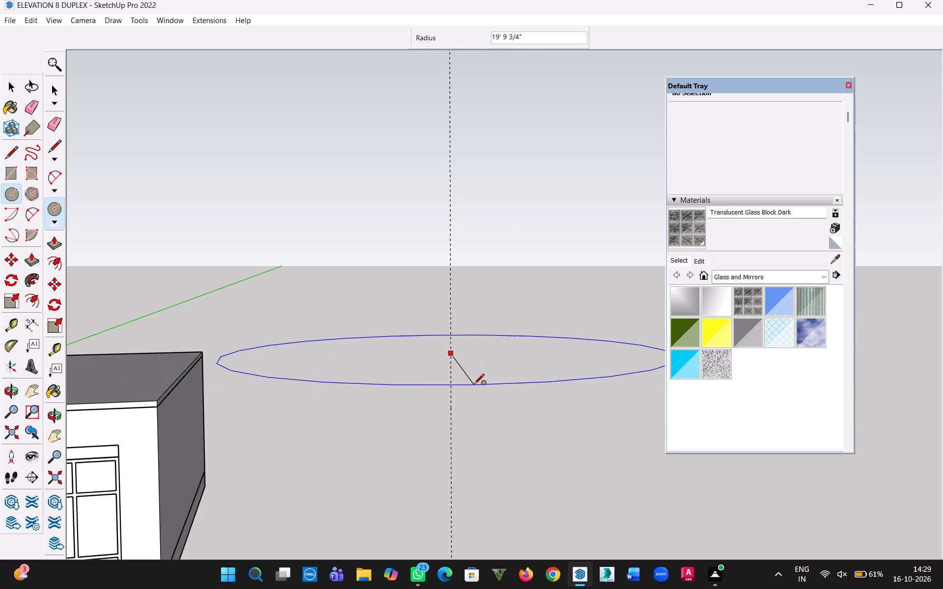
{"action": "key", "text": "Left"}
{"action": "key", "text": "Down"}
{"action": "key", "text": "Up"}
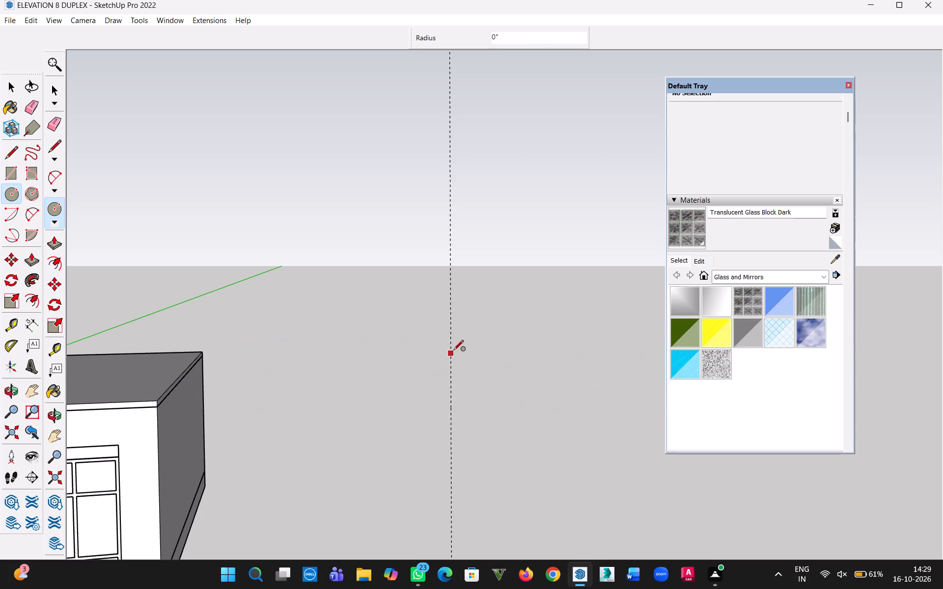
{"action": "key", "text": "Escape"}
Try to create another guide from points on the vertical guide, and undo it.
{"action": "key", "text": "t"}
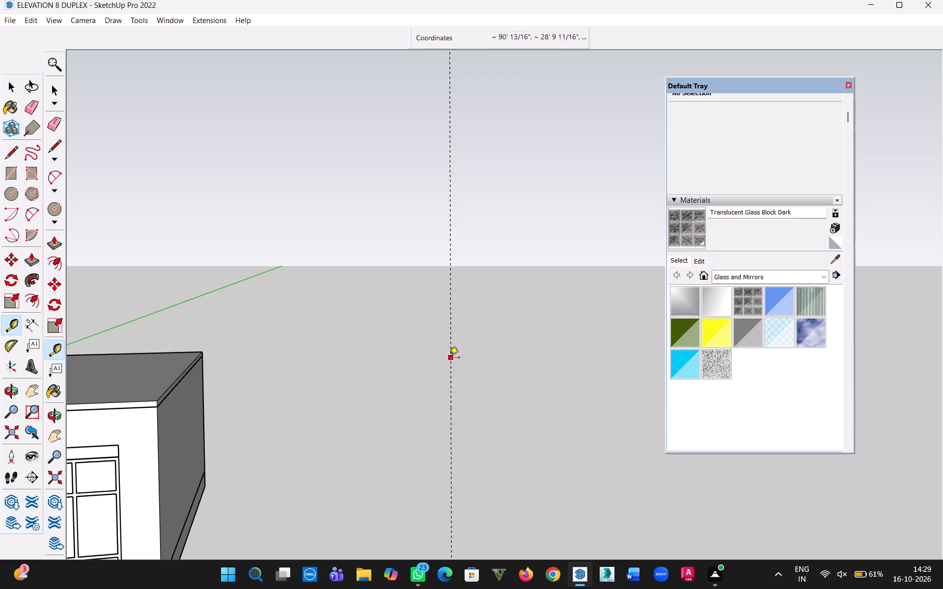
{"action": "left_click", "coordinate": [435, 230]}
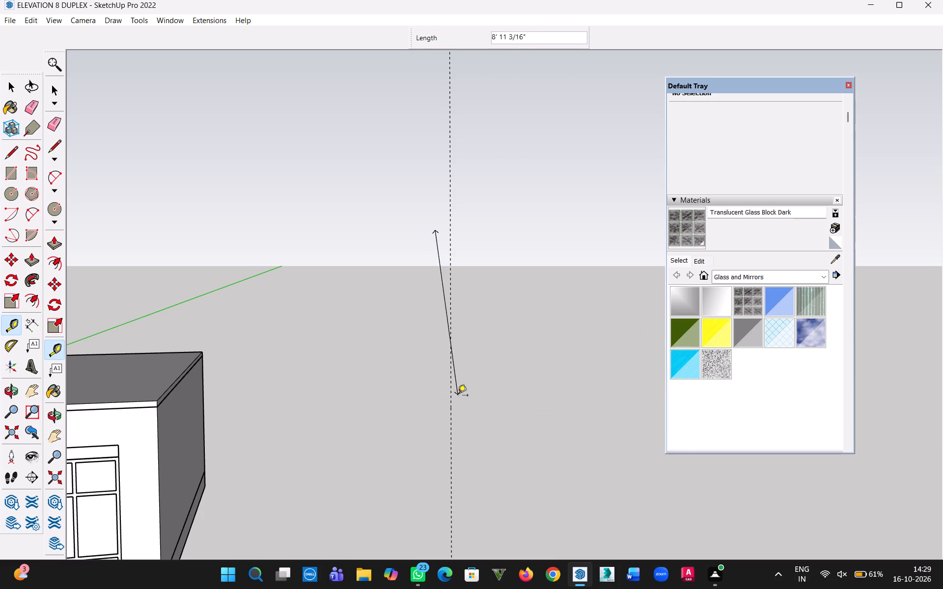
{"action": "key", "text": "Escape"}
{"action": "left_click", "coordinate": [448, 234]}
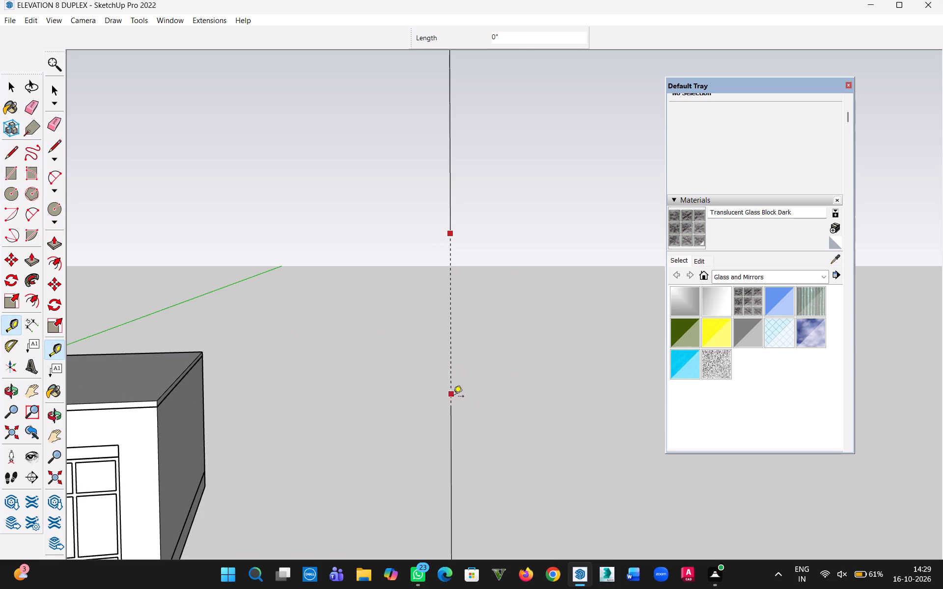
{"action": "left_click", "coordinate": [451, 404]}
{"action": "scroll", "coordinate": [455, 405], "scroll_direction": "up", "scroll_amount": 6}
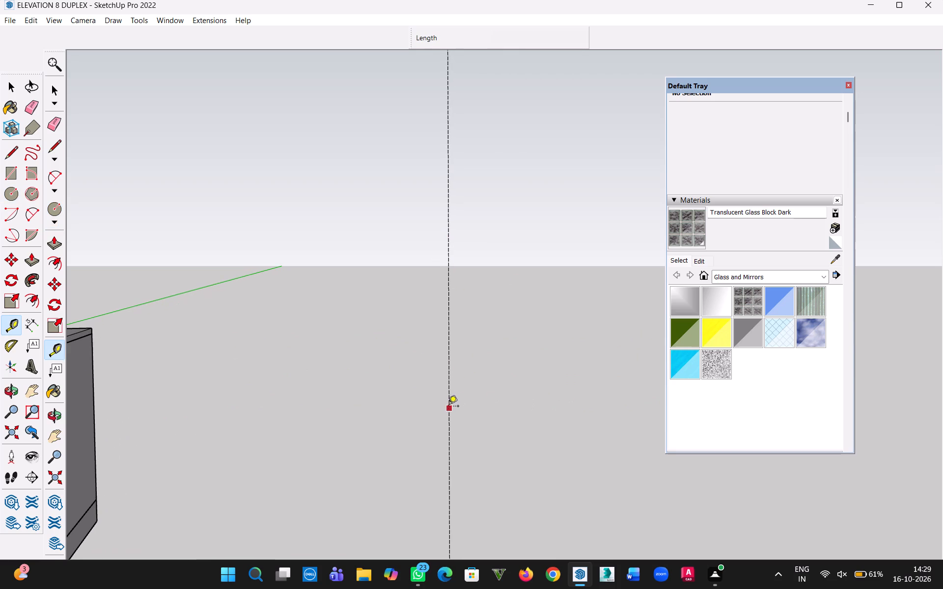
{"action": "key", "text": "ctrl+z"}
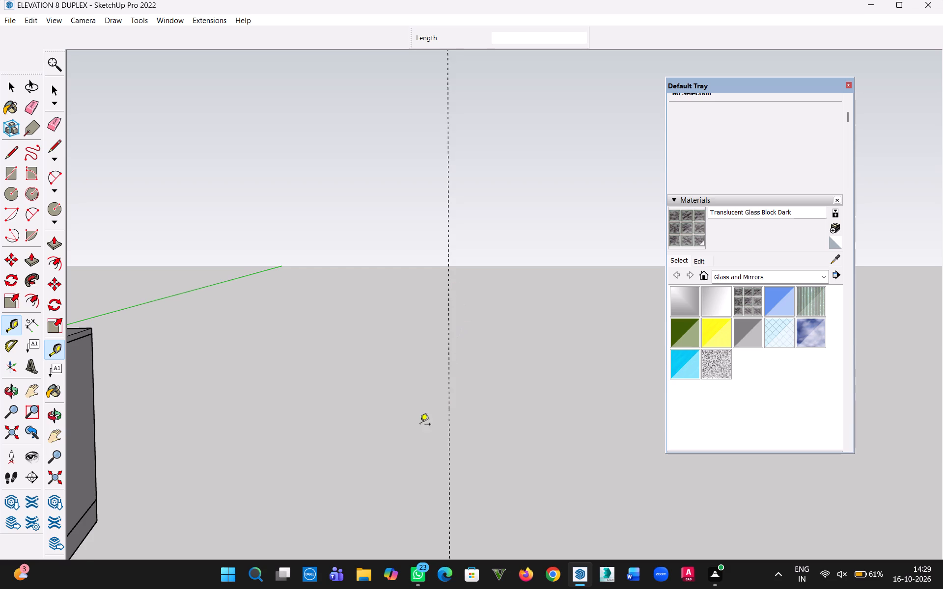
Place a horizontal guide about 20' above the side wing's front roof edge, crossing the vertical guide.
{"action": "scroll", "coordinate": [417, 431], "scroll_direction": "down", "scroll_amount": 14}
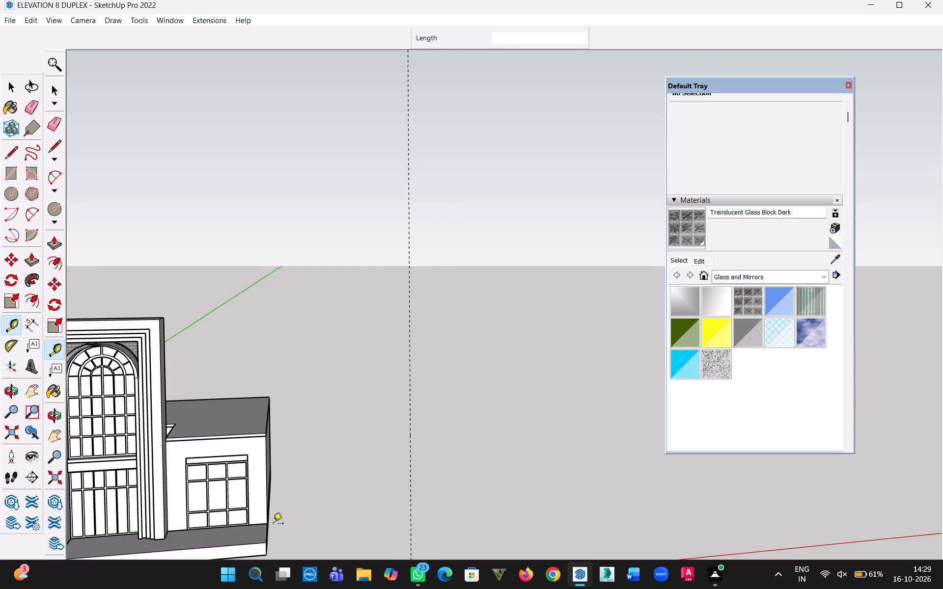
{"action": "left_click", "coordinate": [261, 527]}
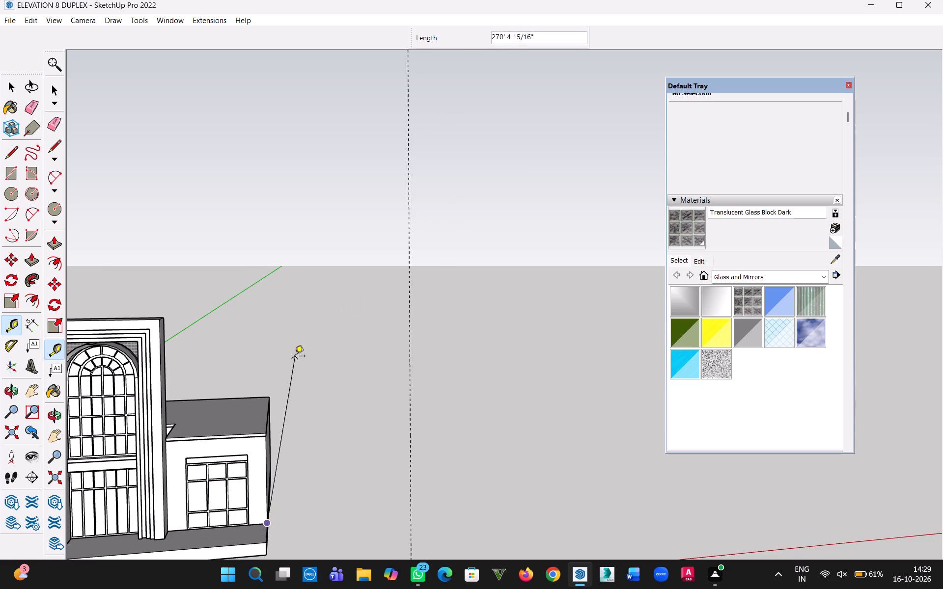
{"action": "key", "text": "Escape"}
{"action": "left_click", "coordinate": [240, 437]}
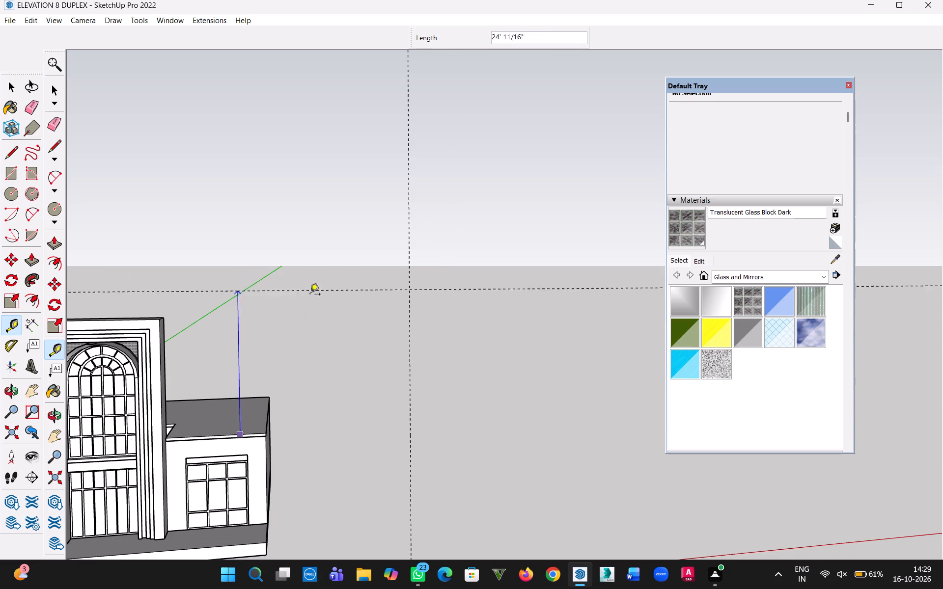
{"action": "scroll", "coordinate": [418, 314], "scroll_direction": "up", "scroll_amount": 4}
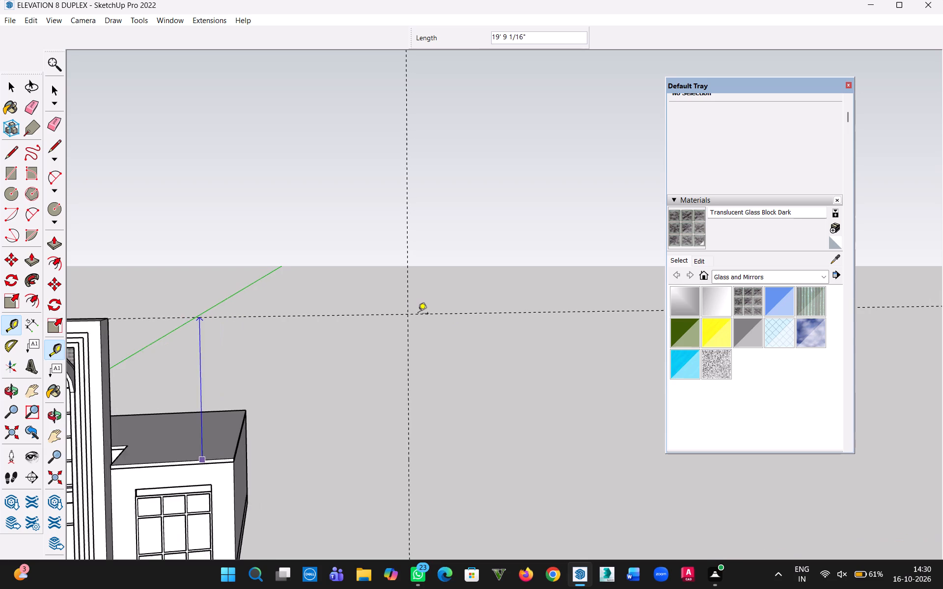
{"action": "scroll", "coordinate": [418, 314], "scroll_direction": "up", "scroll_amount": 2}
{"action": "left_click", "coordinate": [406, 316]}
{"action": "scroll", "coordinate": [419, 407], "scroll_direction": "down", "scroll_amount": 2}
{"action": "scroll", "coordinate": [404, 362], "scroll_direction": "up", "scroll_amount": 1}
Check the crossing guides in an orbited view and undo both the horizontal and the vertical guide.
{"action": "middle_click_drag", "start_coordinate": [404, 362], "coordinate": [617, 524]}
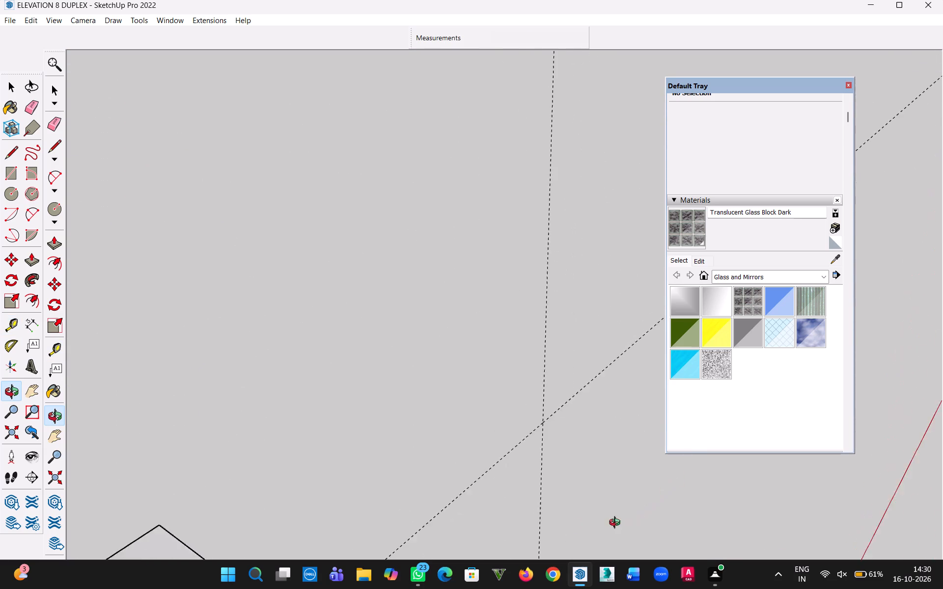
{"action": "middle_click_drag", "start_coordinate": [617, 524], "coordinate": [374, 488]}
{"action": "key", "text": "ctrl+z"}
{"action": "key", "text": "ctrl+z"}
Place a horizontal guide parallel to the red axis, about 28' above it.
{"action": "middle_click_drag", "start_coordinate": [230, 458], "coordinate": [272, 456]}
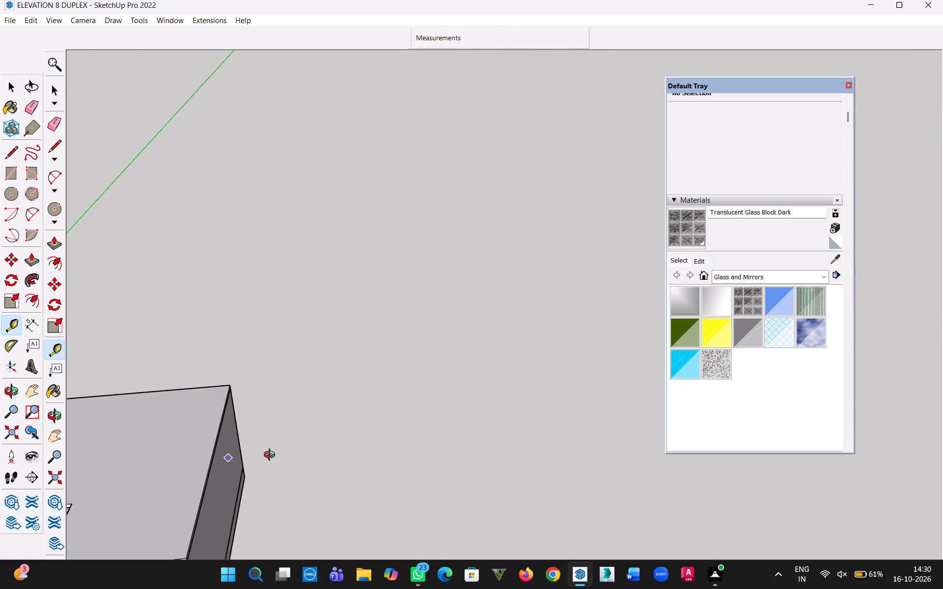
{"action": "middle_click_drag", "start_coordinate": [272, 456], "coordinate": [222, 290]}
{"action": "scroll", "coordinate": [308, 395], "scroll_direction": "down", "scroll_amount": 13}
{"action": "middle_click_drag", "start_coordinate": [344, 418], "coordinate": [352, 505]}
{"action": "key", "text": "t"}
{"action": "left_click", "coordinate": [421, 517]}
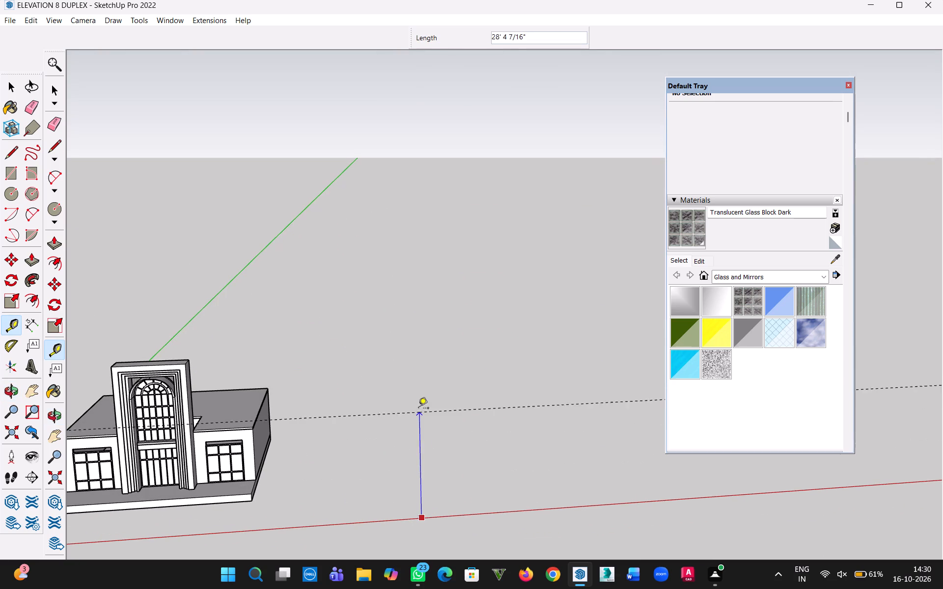
{"action": "left_click", "coordinate": [419, 406]}
Place a vertical guide parallel to the blue axis, crossing the horizontal guide in the open space beside the building.
{"action": "scroll", "coordinate": [373, 468], "scroll_direction": "down", "scroll_amount": 8}
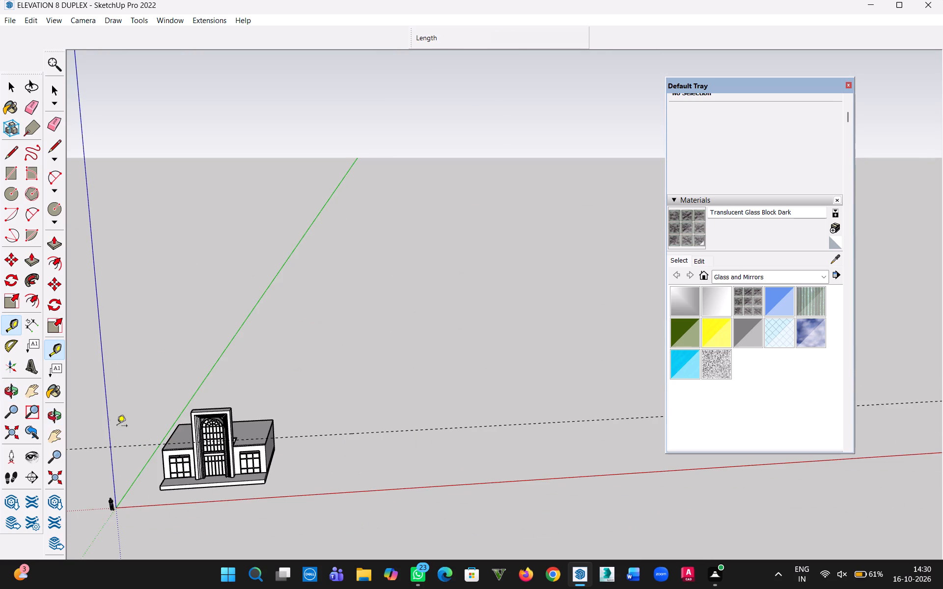
{"action": "left_click", "coordinate": [110, 421]}
{"action": "left_click", "coordinate": [424, 429]}
Draw an upright circle of 1/2" radius, perpendicular to the green axis, centred on the intersection of the two guides.
{"action": "scroll", "coordinate": [445, 459], "scroll_direction": "up", "scroll_amount": 3}
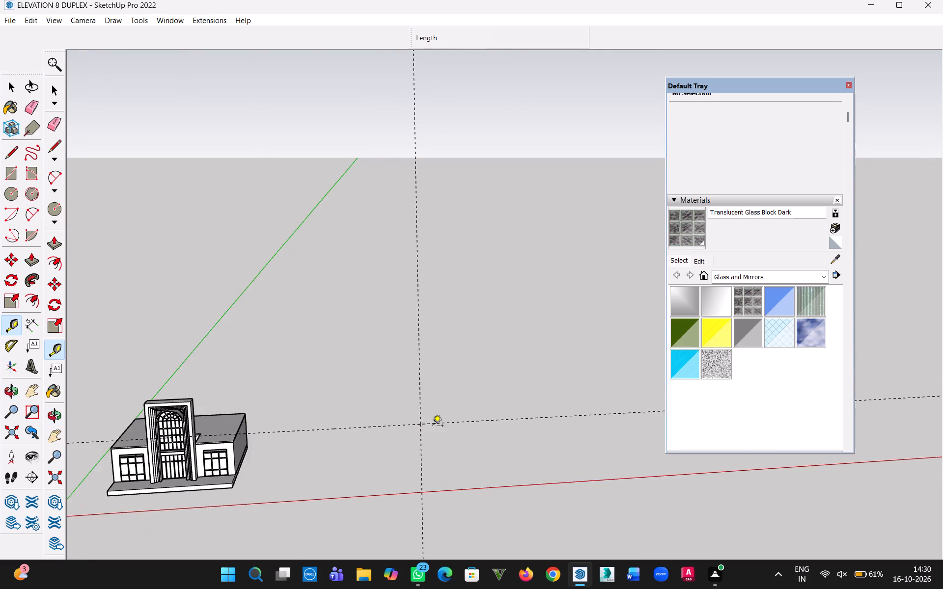
{"action": "scroll", "coordinate": [433, 427], "scroll_direction": "up", "scroll_amount": 14}
{"action": "key", "text": "c"}
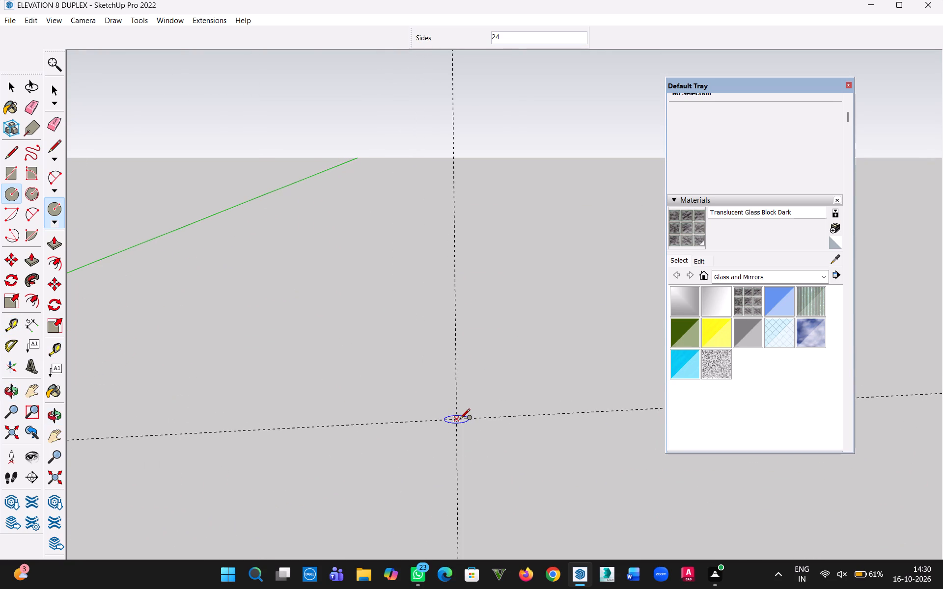
{"action": "left_click", "coordinate": [459, 420]}
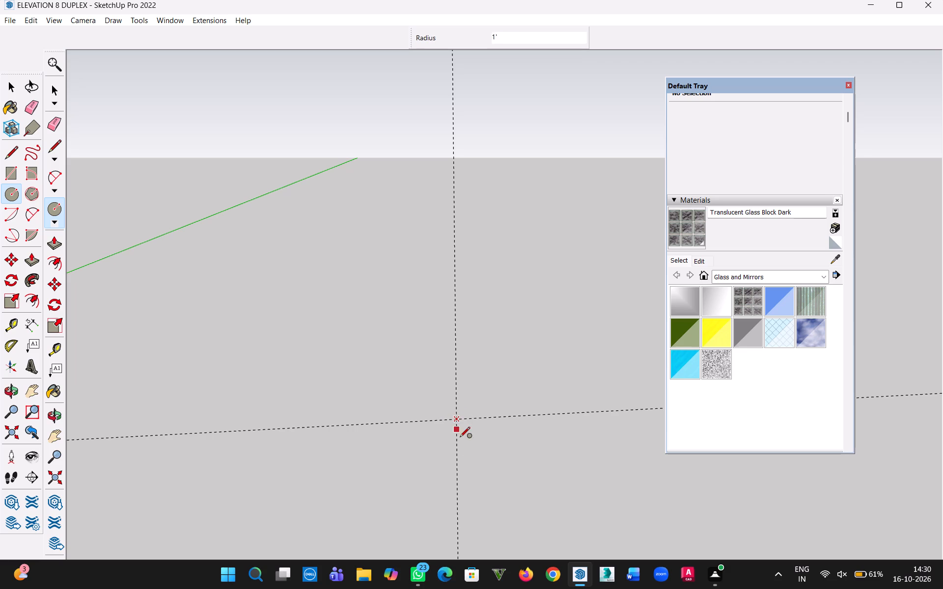
{"action": "key", "text": "Escape"}
{"action": "scroll", "coordinate": [465, 436], "scroll_direction": "up", "scroll_amount": 9}
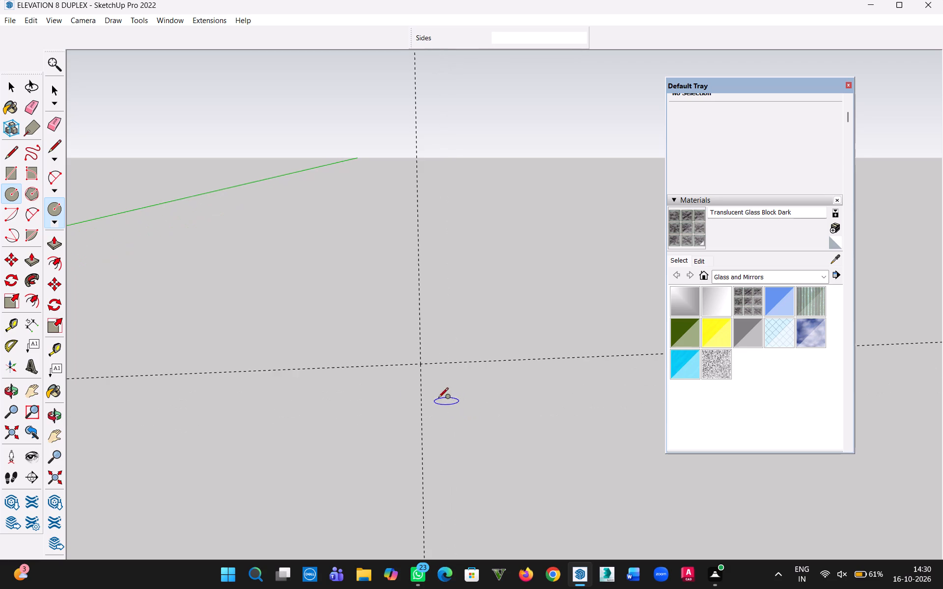
{"action": "scroll", "coordinate": [416, 390], "scroll_direction": "up", "scroll_amount": 4}
{"action": "scroll", "coordinate": [420, 412], "scroll_direction": "down", "scroll_amount": 2}
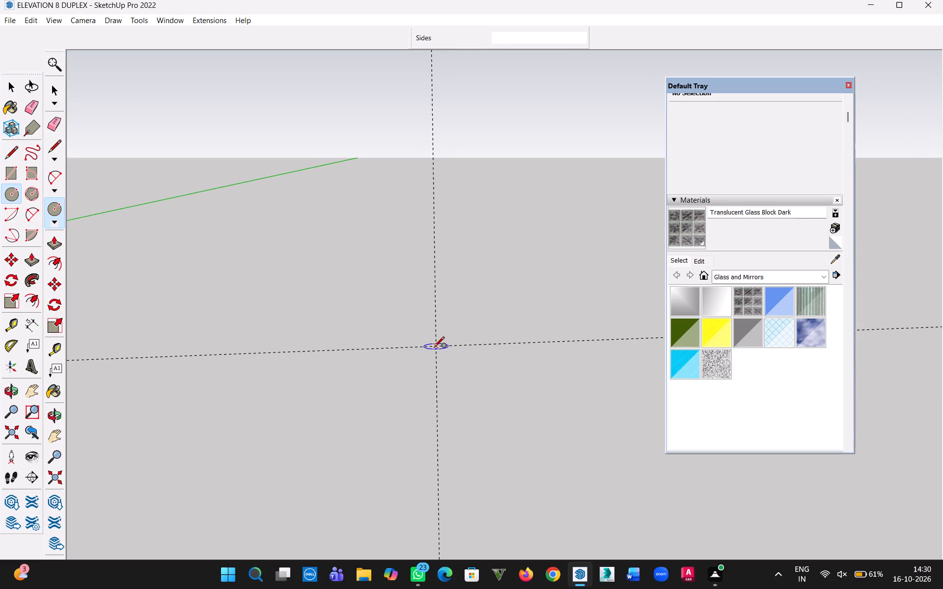
{"action": "key", "text": "Up"}
{"action": "key", "text": "Down"}
{"action": "key", "text": "Left"}
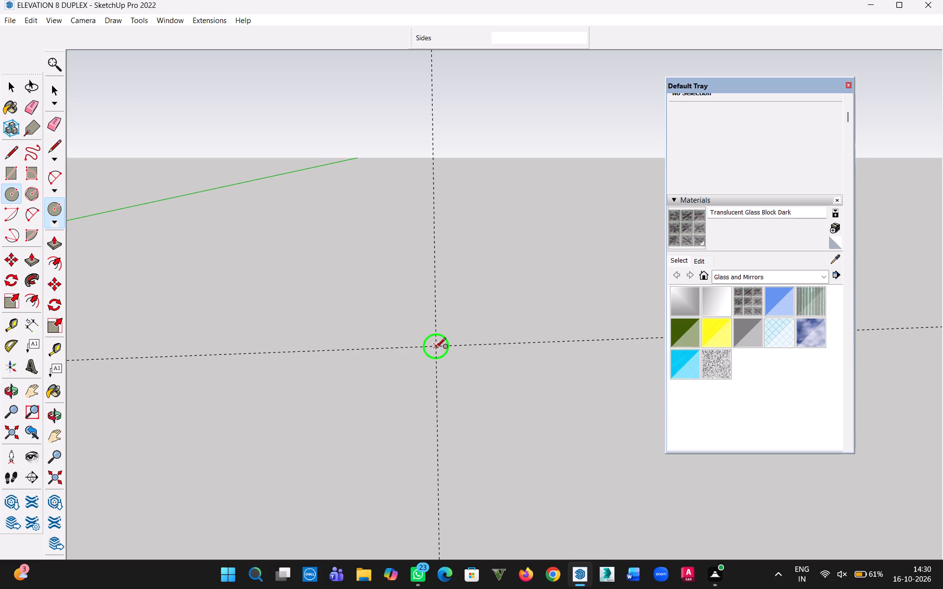
{"action": "key", "text": "Right"}
{"action": "key", "text": "Left"}
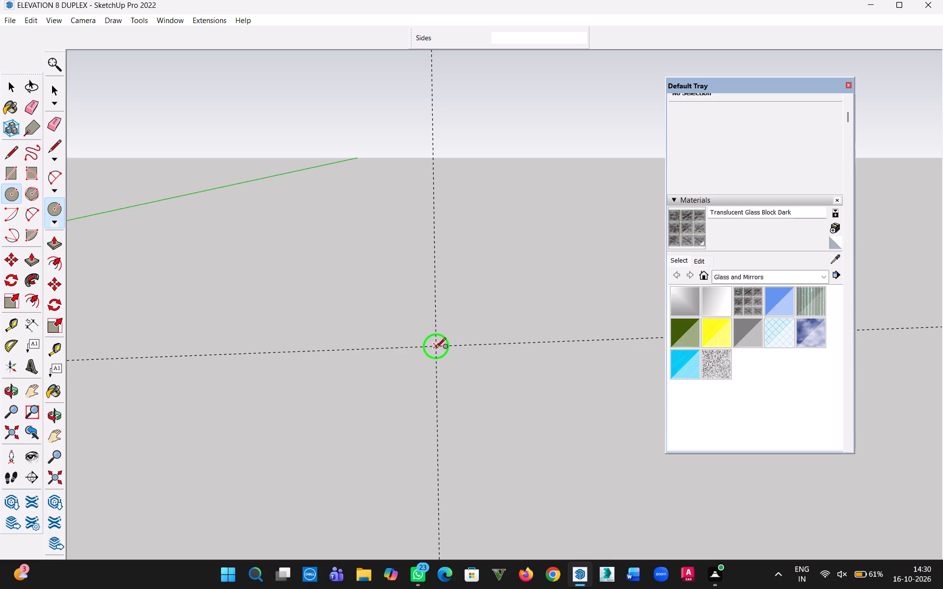
{"action": "left_click", "coordinate": [436, 348]}
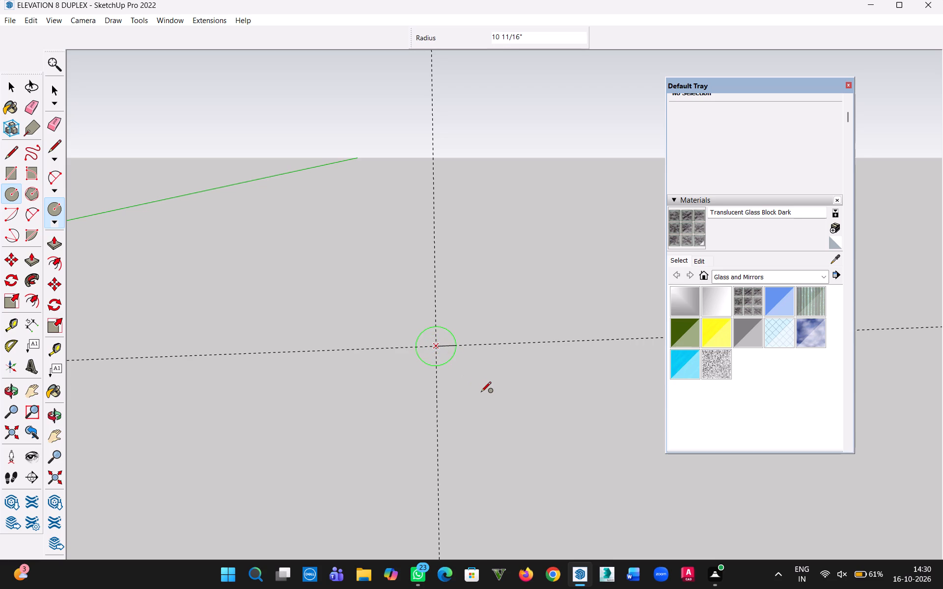
{"action": "scroll", "coordinate": [459, 360], "scroll_direction": "up", "scroll_amount": 4}
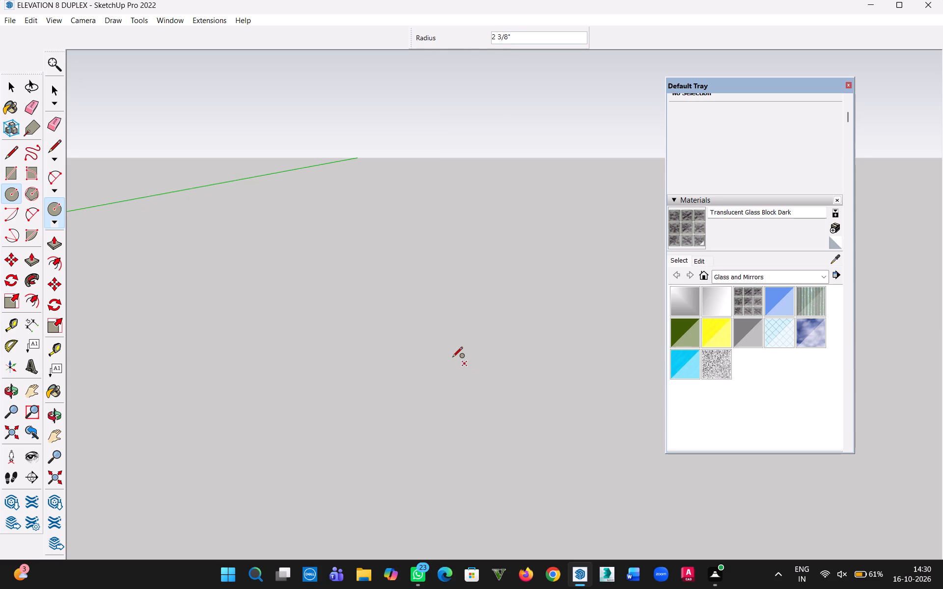
{"action": "scroll", "coordinate": [452, 361], "scroll_direction": "down", "scroll_amount": 3}
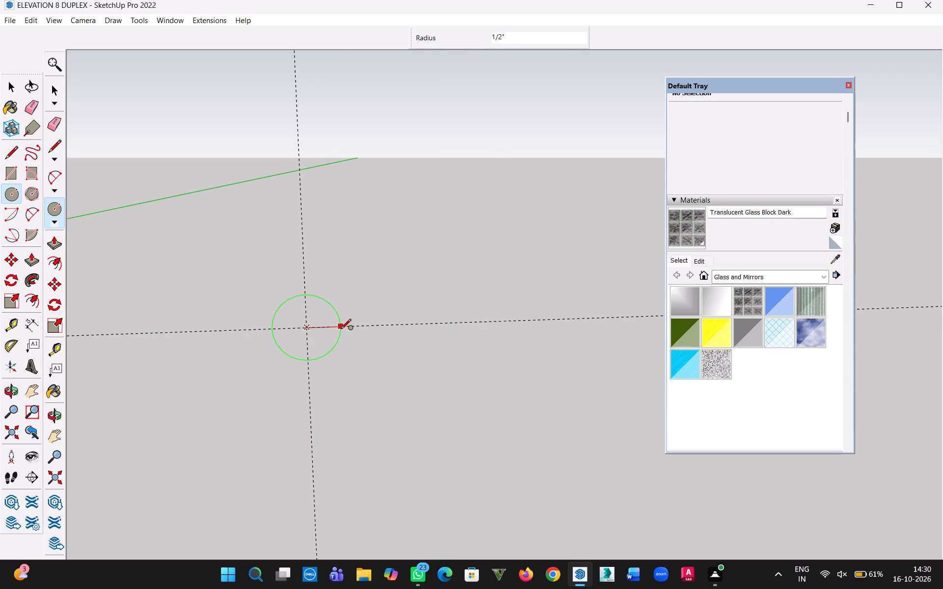
{"action": "left_click", "coordinate": [341, 330]}
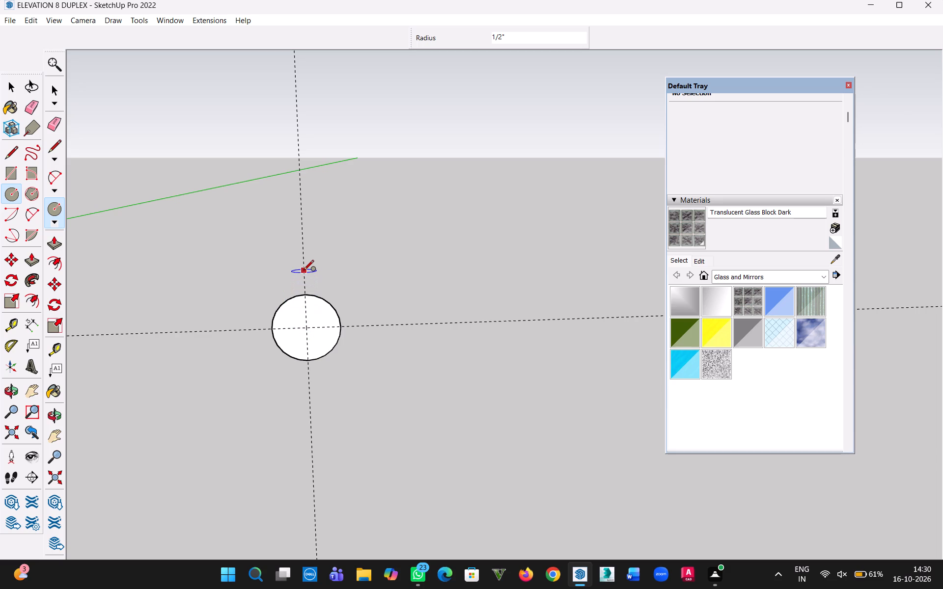
Draw a smaller upright circle of about 3/16" radius centred on the vertical guide, touching the top of the first circle.
{"action": "key", "text": "Left"}
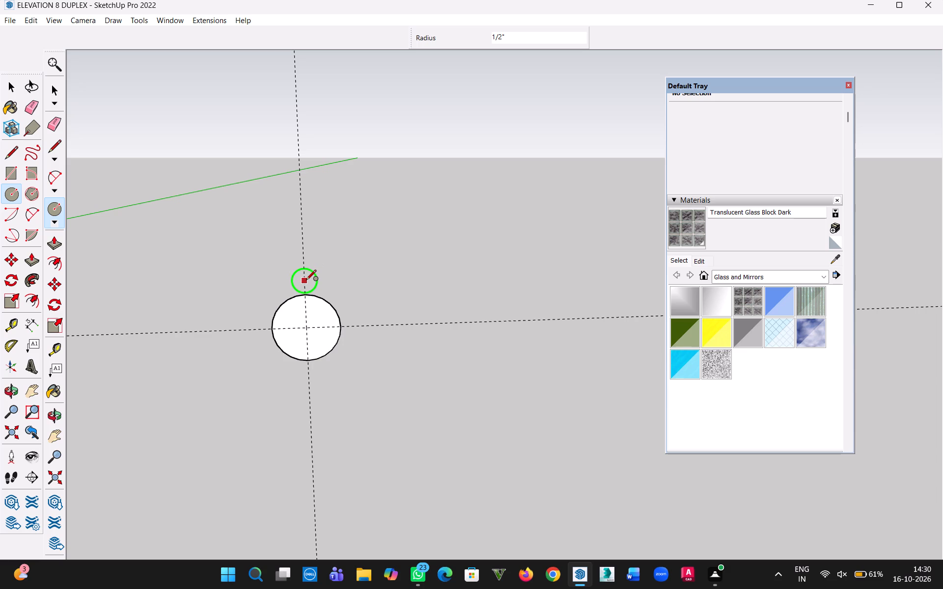
{"action": "left_click", "coordinate": [306, 281]}
{"action": "left_click", "coordinate": [306, 293]}
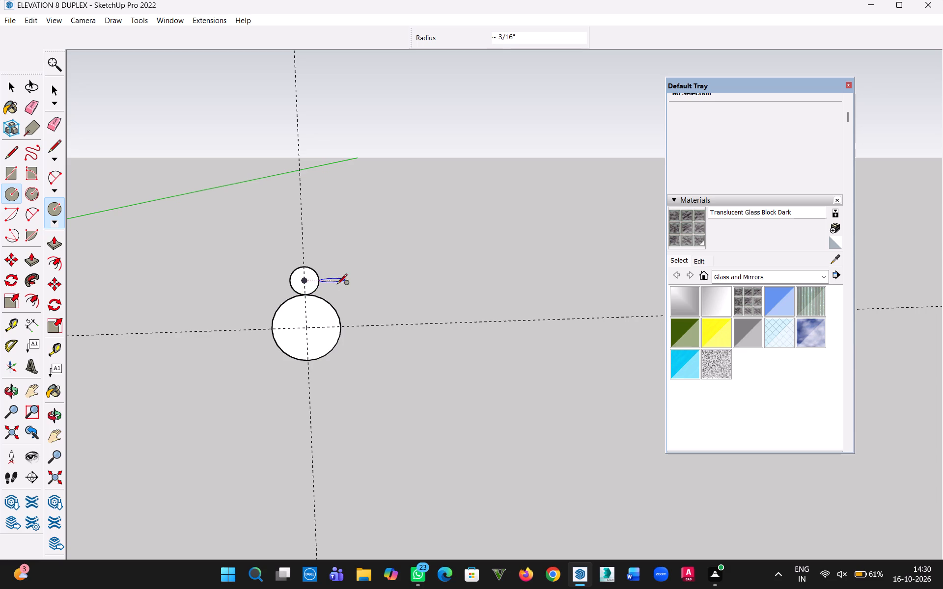
{"action": "left_click", "coordinate": [15, 86]}
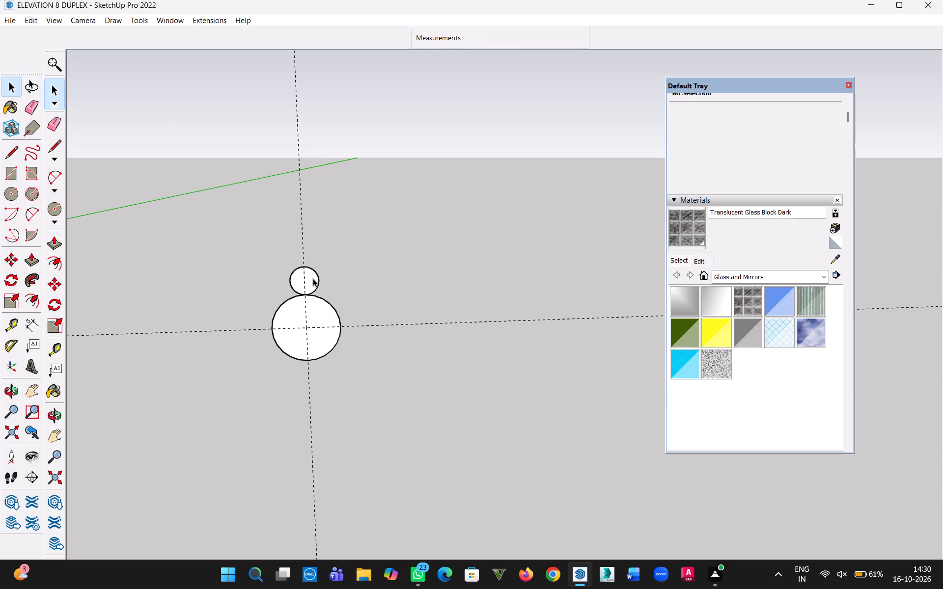
Draw a line along the vertical guide from the small circle's top to the large circle's bottom, splitting both circles.
{"action": "key", "text": "l"}
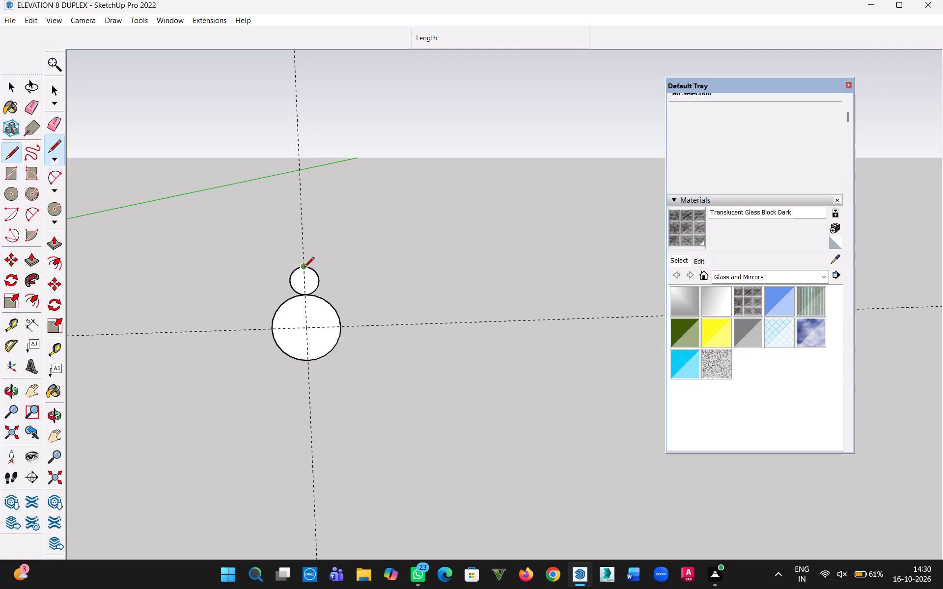
{"action": "left_click", "coordinate": [304, 268]}
{"action": "left_click", "coordinate": [311, 358]}
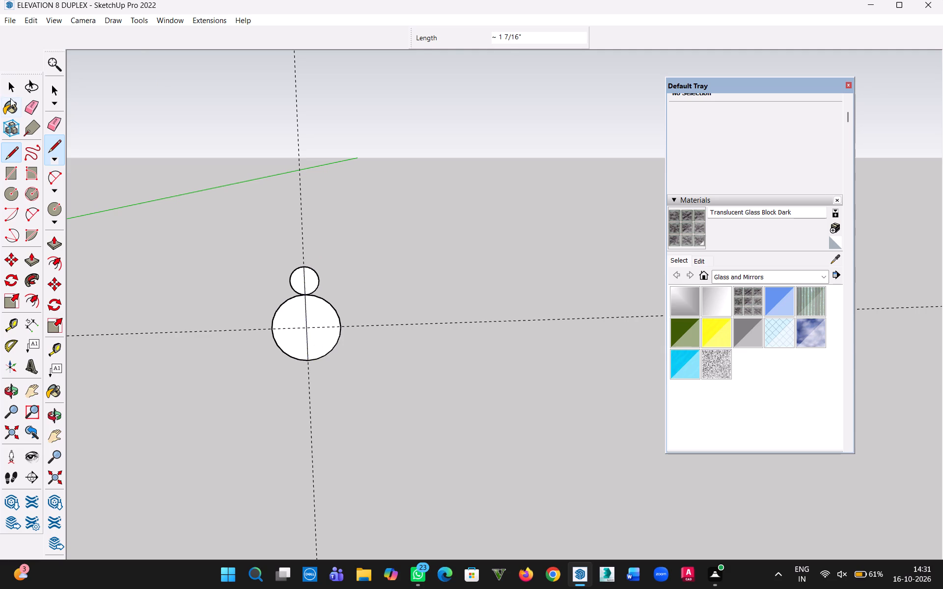
Delete the left-half faces and arcs of both circles, keeping only the half circles to the right of the dividing line.
{"action": "left_click", "coordinate": [11, 87]}
{"action": "left_click", "coordinate": [295, 280]}
{"action": "key", "text": "Delete"}
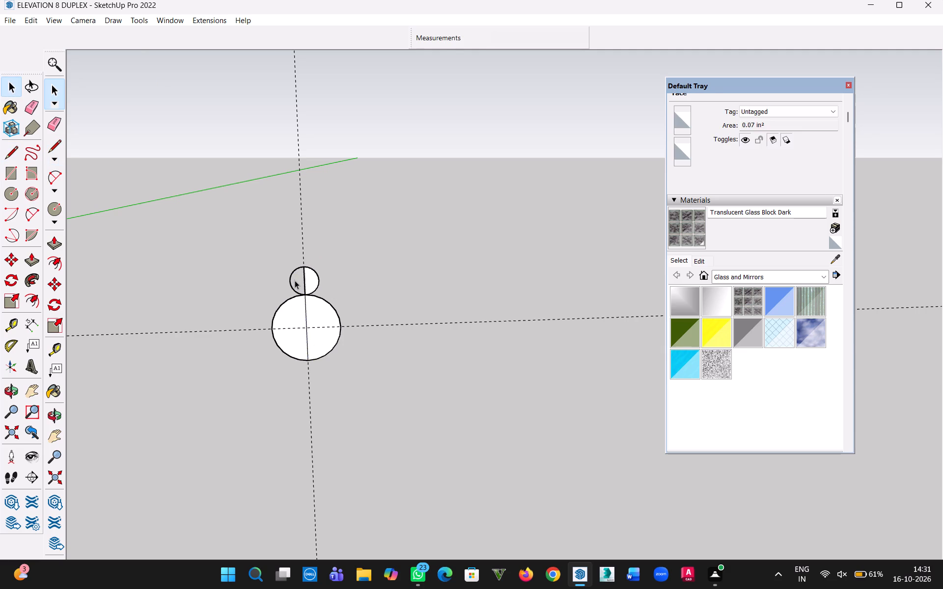
{"action": "left_click", "coordinate": [302, 340]}
{"action": "key", "text": "Delete"}
{"action": "left_click", "coordinate": [293, 292]}
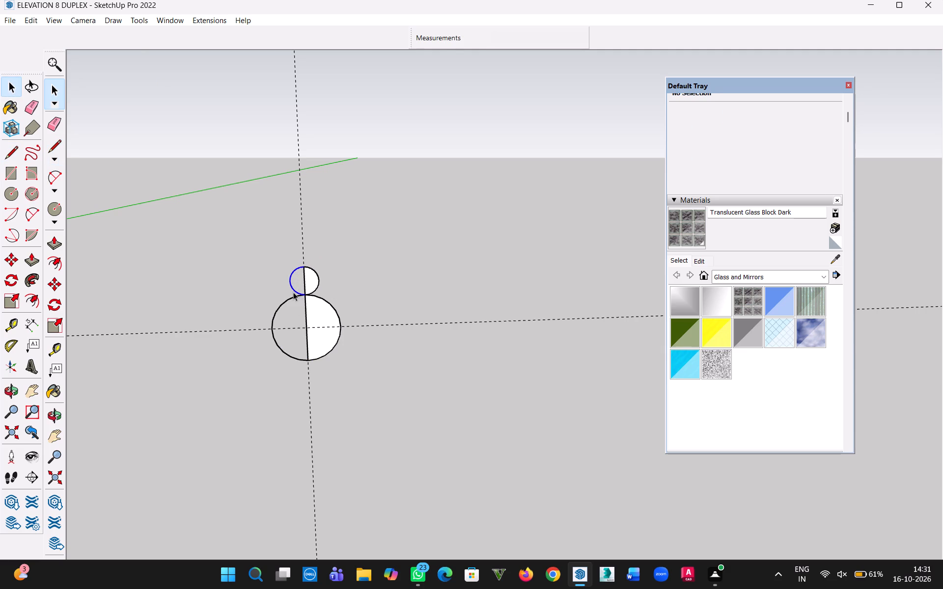
{"action": "left_click", "coordinate": [294, 292]}
{"action": "key", "text": "Delete"}
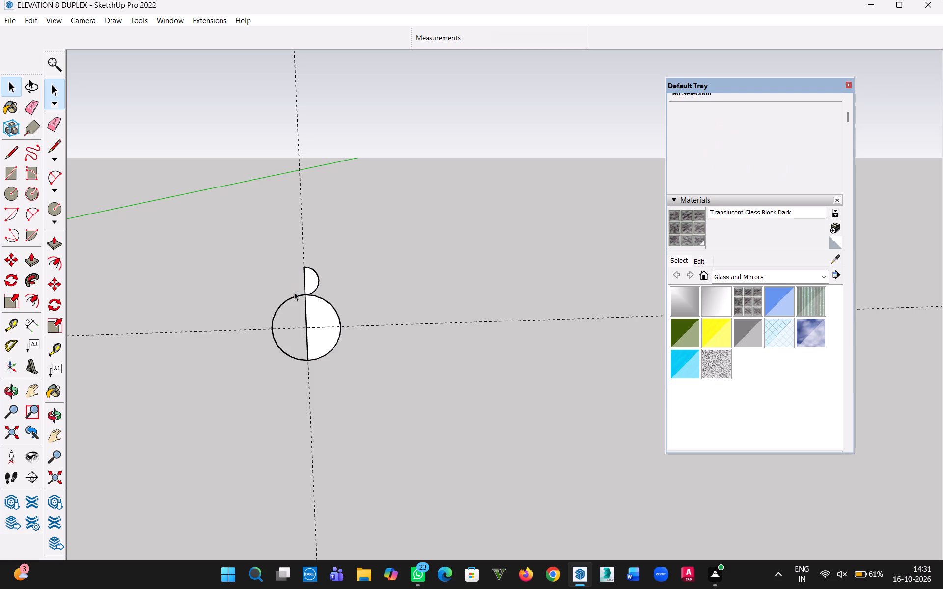
{"action": "left_click", "coordinate": [296, 296]}
{"action": "key", "text": "Delete"}
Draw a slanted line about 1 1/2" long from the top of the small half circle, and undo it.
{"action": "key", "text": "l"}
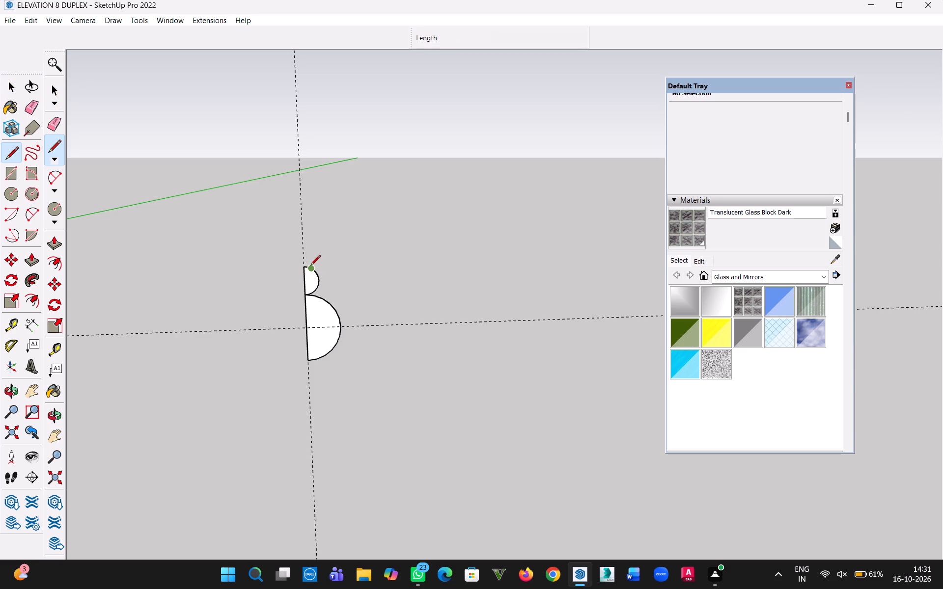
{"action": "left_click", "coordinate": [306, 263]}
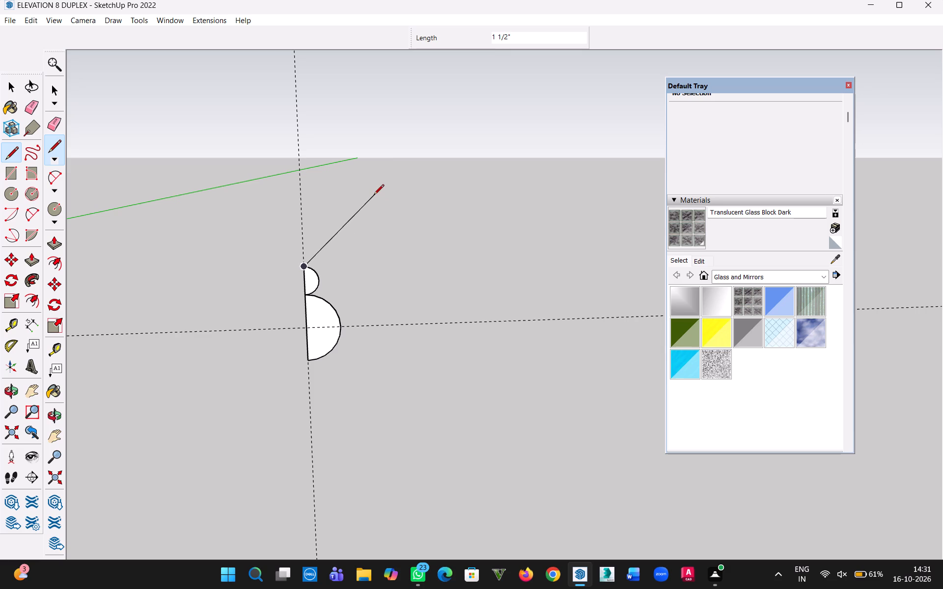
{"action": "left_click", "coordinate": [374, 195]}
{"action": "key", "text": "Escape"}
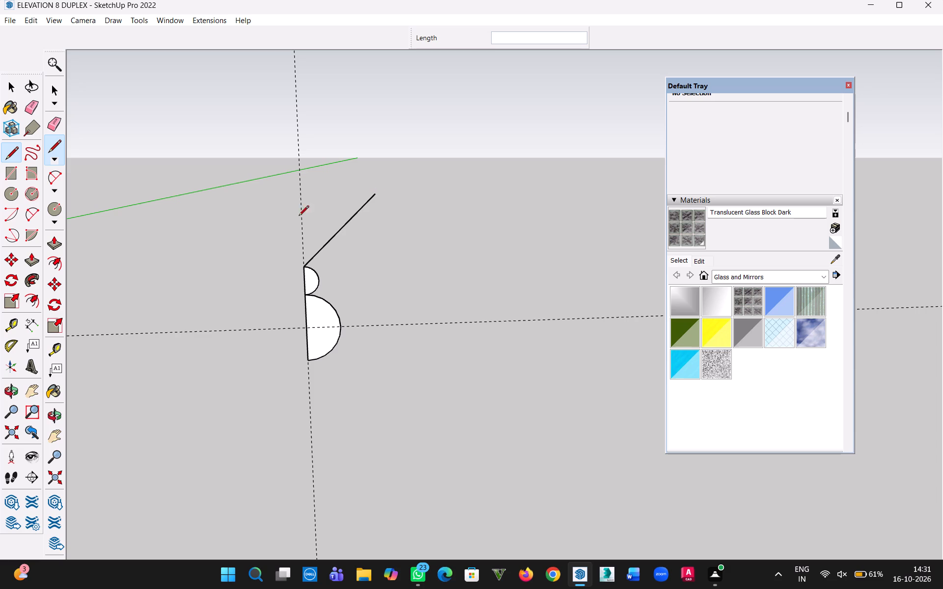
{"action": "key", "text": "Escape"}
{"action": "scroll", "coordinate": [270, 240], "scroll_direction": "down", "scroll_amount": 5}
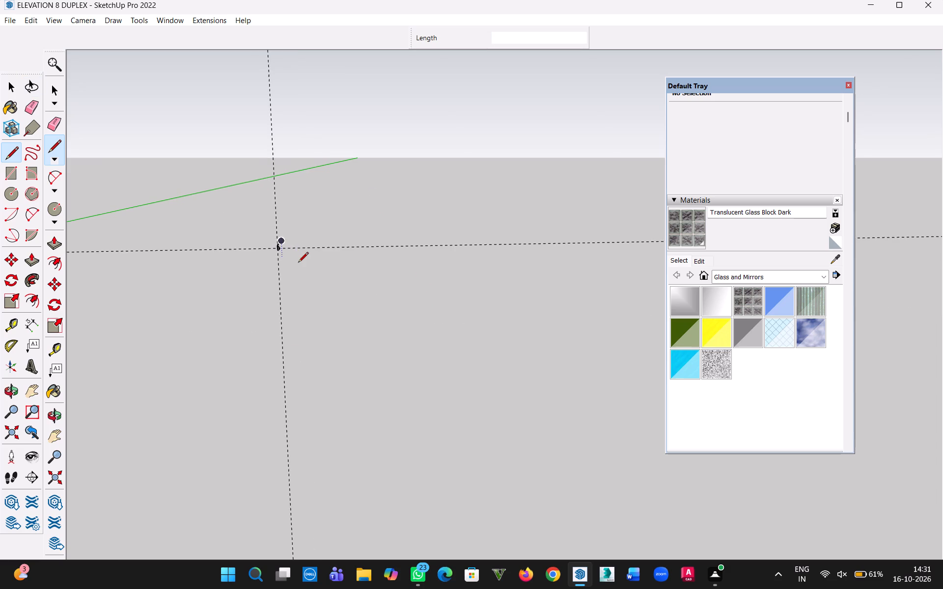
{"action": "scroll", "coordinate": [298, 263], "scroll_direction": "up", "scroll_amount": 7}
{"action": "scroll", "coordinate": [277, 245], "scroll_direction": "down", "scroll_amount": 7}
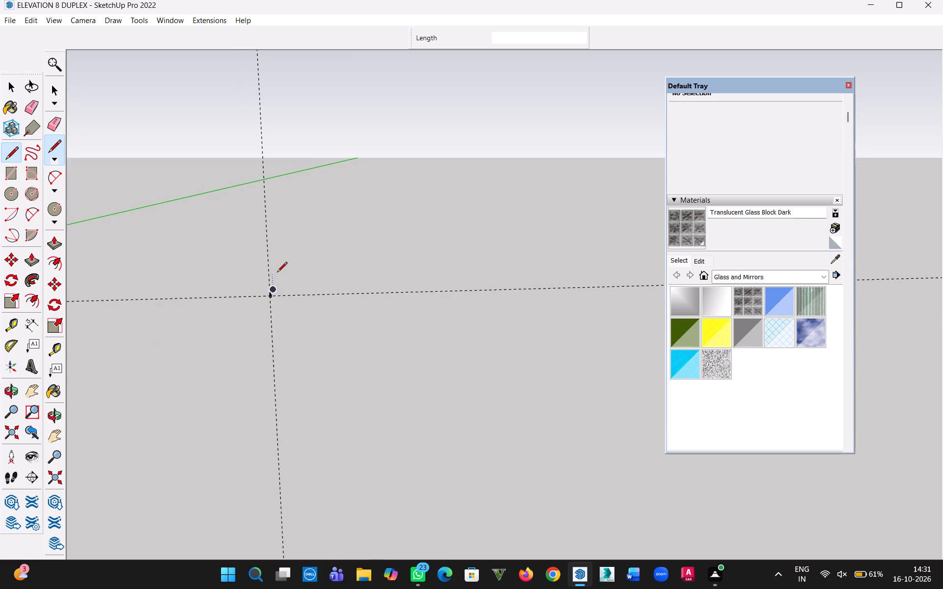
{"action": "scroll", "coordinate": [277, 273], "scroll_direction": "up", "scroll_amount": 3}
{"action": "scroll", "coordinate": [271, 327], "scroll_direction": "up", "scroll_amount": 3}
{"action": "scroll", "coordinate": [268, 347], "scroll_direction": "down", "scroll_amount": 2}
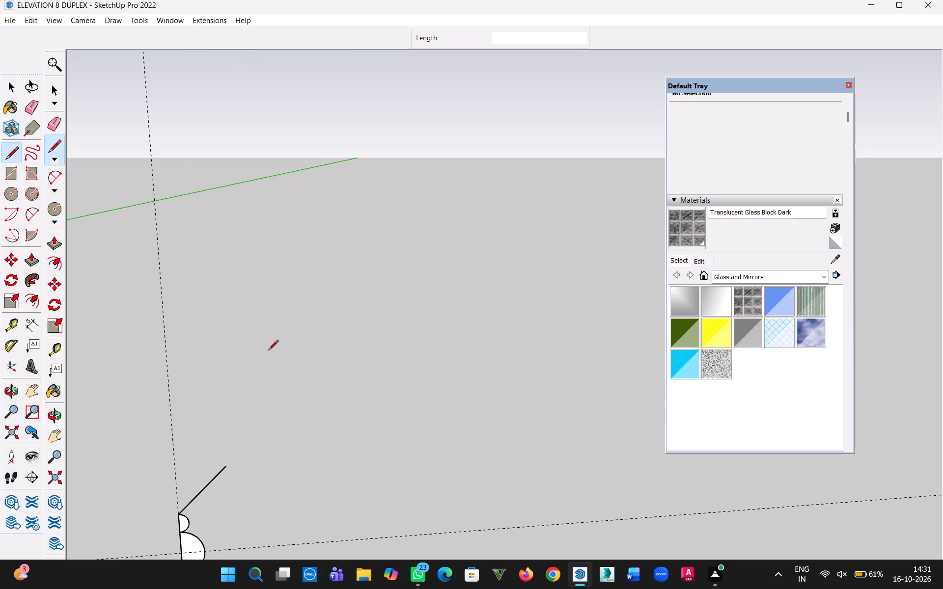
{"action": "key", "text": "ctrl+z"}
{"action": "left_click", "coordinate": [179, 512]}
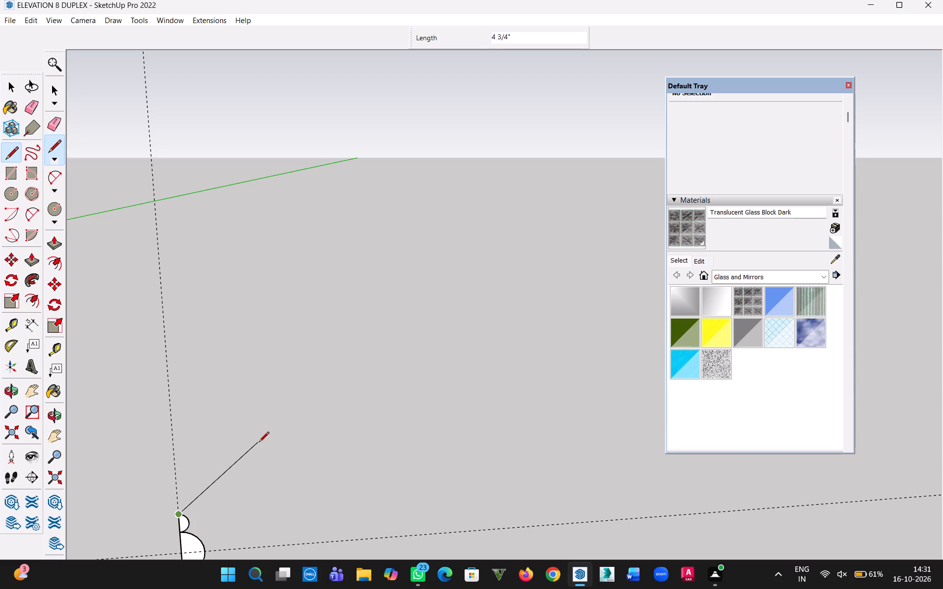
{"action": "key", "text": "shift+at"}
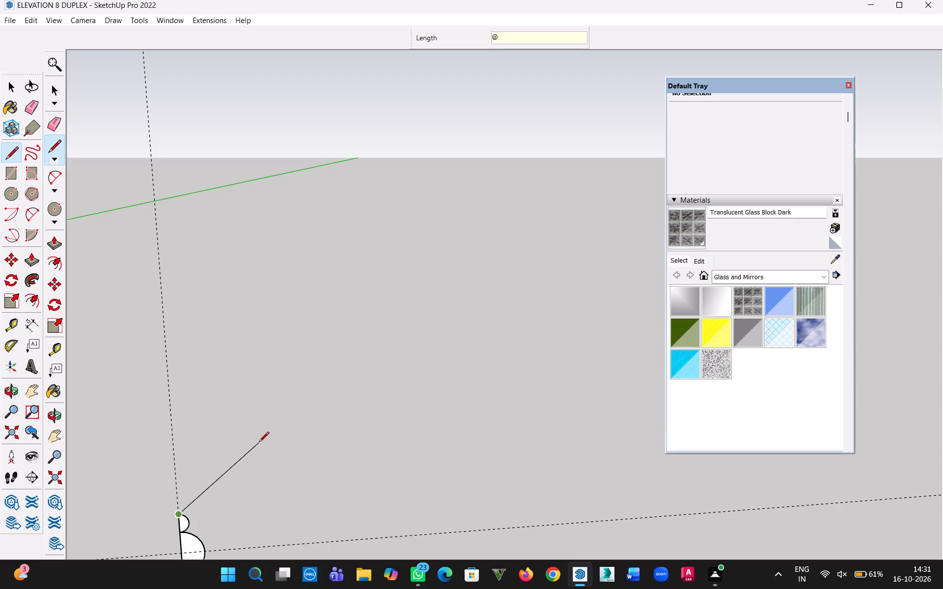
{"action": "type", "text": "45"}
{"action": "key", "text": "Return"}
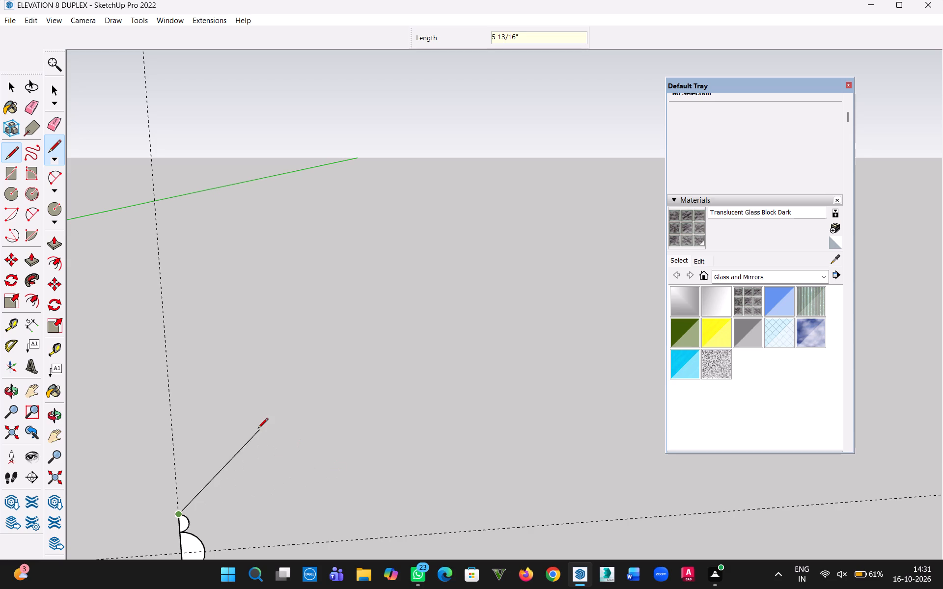
Create an angled guide at 45° to the horizontal from the top of the small half circle with the Protractor.
{"action": "left_click", "coordinate": [11, 344]}
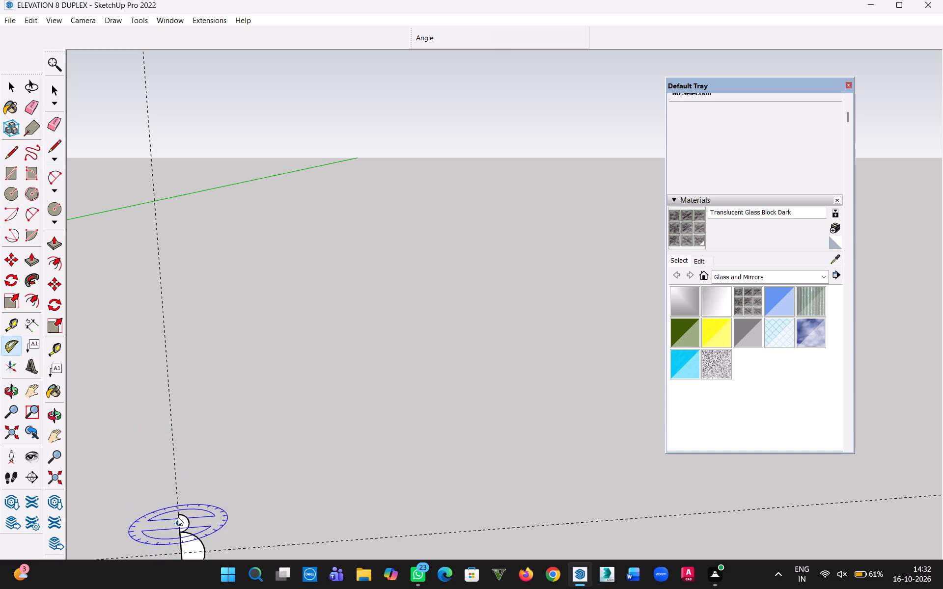
{"action": "scroll", "coordinate": [178, 515], "scroll_direction": "up", "scroll_amount": 12}
{"action": "left_click", "coordinate": [180, 513]}
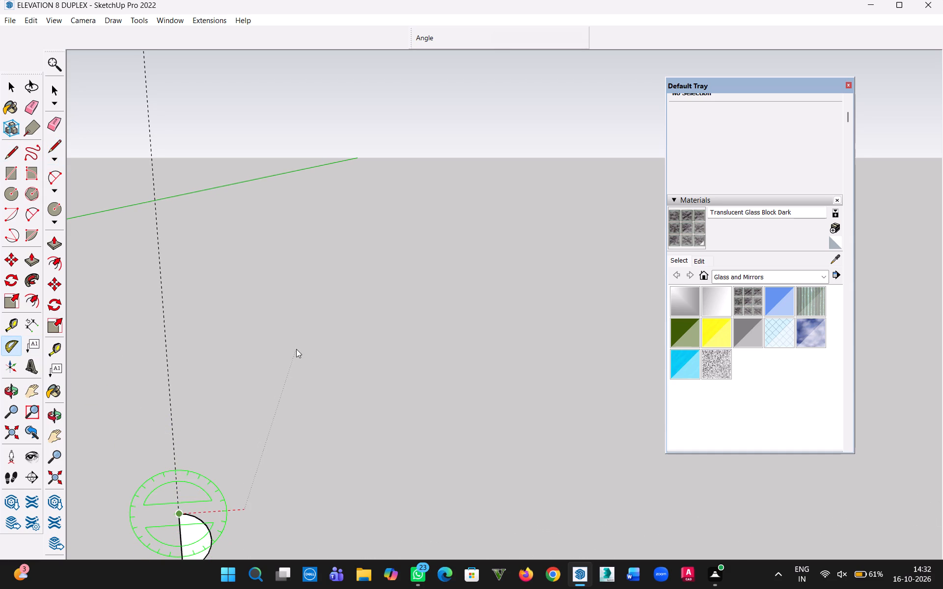
{"action": "left_click", "coordinate": [312, 497]}
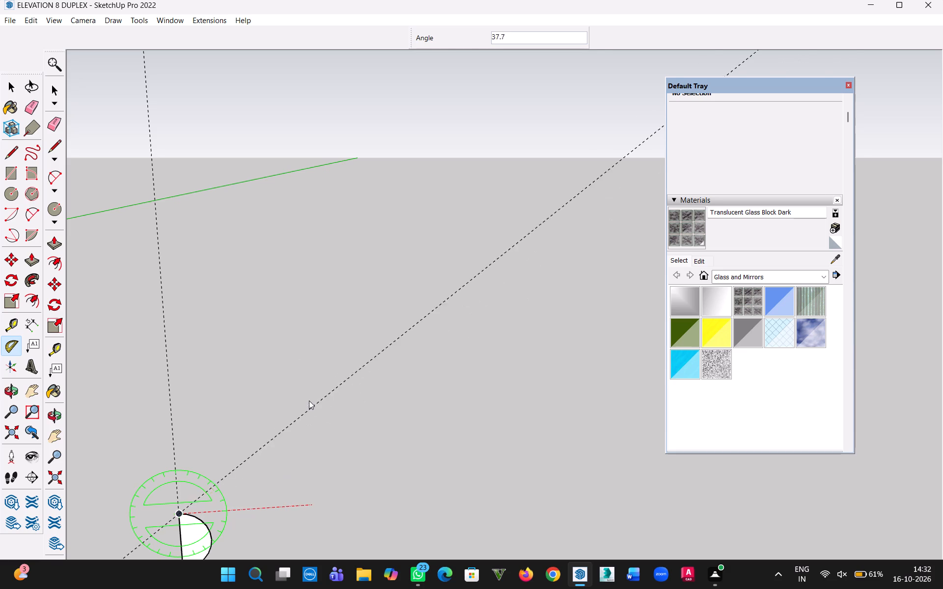
{"action": "type", "text": "45"}
{"action": "key", "text": "Return"}
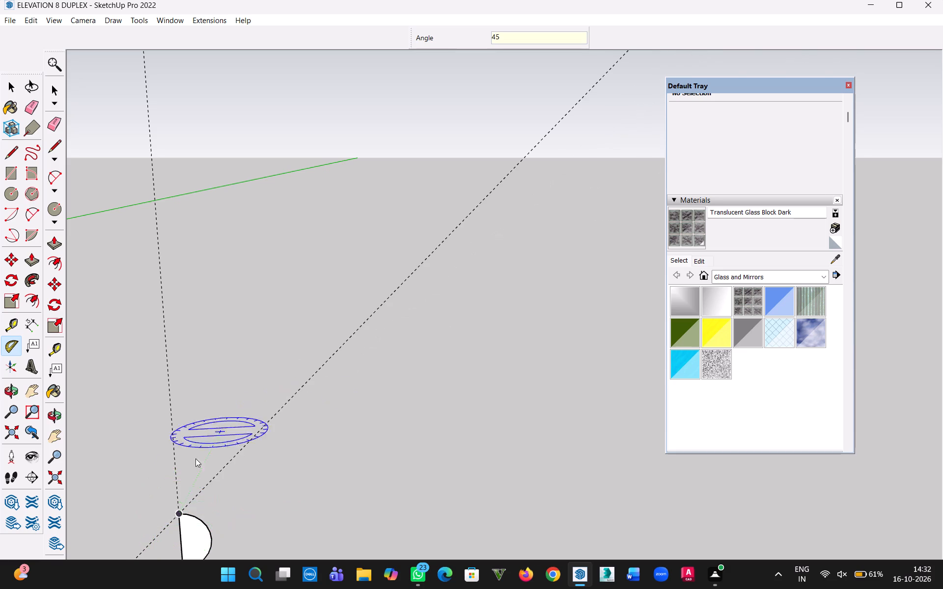
Draw a line about 1" long up the 45° guide from the small half circle's top, and extend it slightly along the guide.
{"action": "key", "text": "l"}
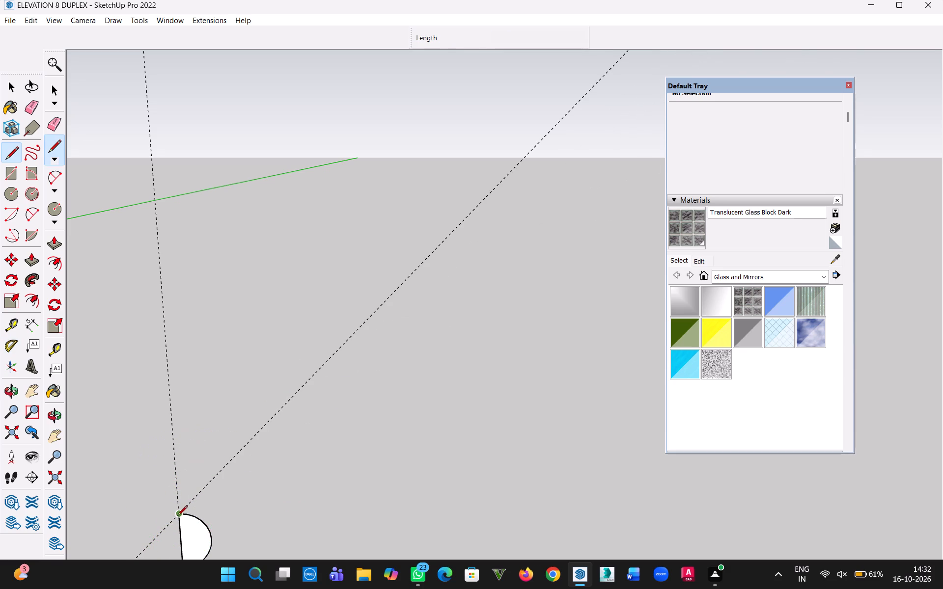
{"action": "left_click", "coordinate": [177, 516]}
{"action": "left_click", "coordinate": [278, 411]}
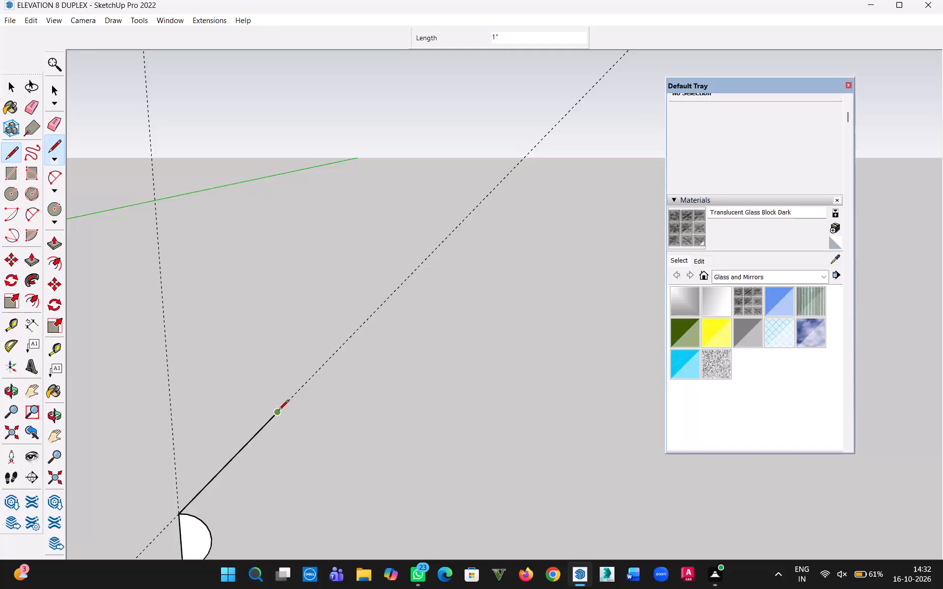
{"action": "scroll", "coordinate": [306, 487], "scroll_direction": "down", "scroll_amount": 3}
{"action": "scroll", "coordinate": [313, 492], "scroll_direction": "up", "scroll_amount": 1}
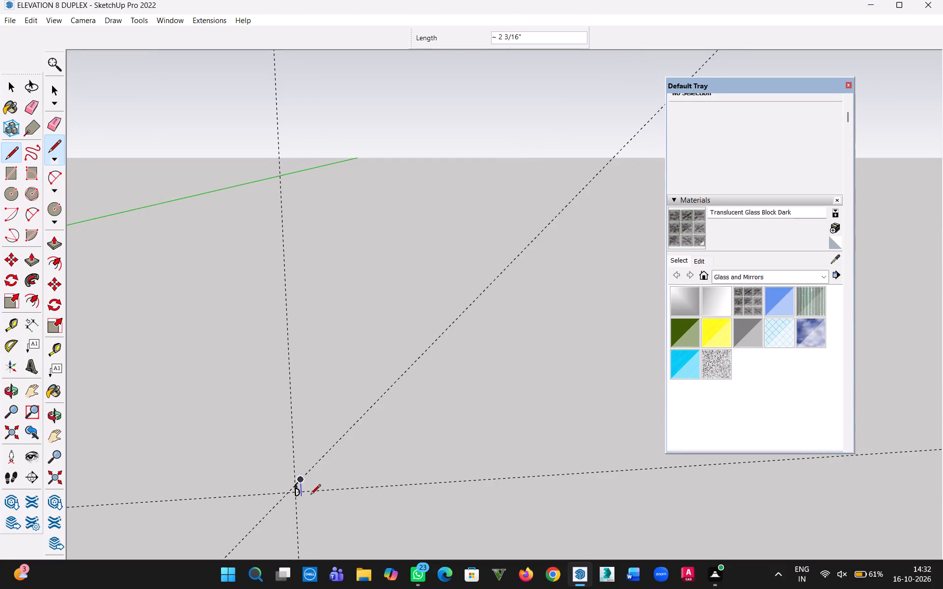
{"action": "key", "text": "h"}
{"action": "left_click_drag", "start_coordinate": [293, 501], "coordinate": [379, 443]}
{"action": "scroll", "coordinate": [385, 440], "scroll_direction": "up", "scroll_amount": 4}
{"action": "scroll", "coordinate": [391, 421], "scroll_direction": "down", "scroll_amount": 2}
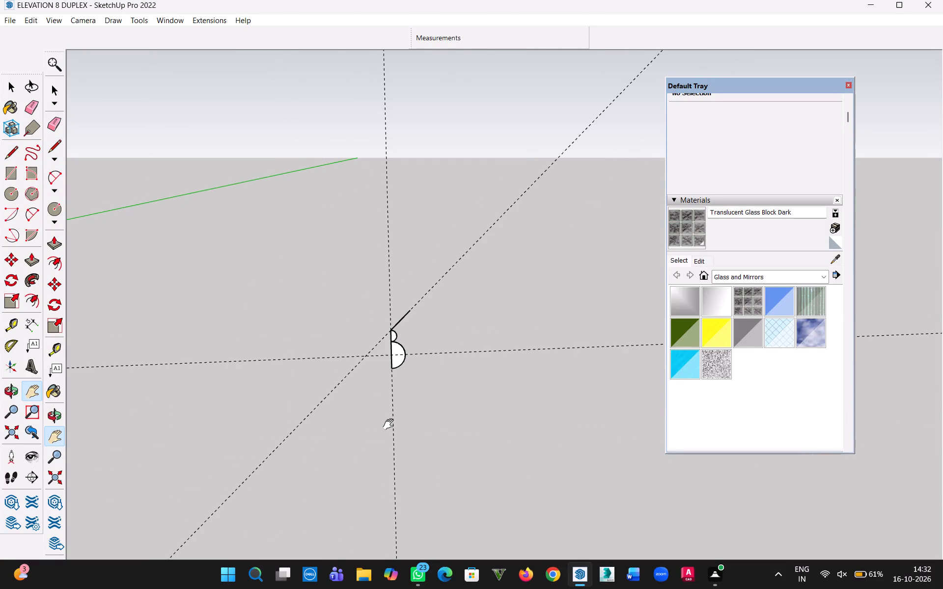
{"action": "scroll", "coordinate": [445, 307], "scroll_direction": "up", "scroll_amount": 2}
{"action": "scroll", "coordinate": [436, 315], "scroll_direction": "down", "scroll_amount": 1}
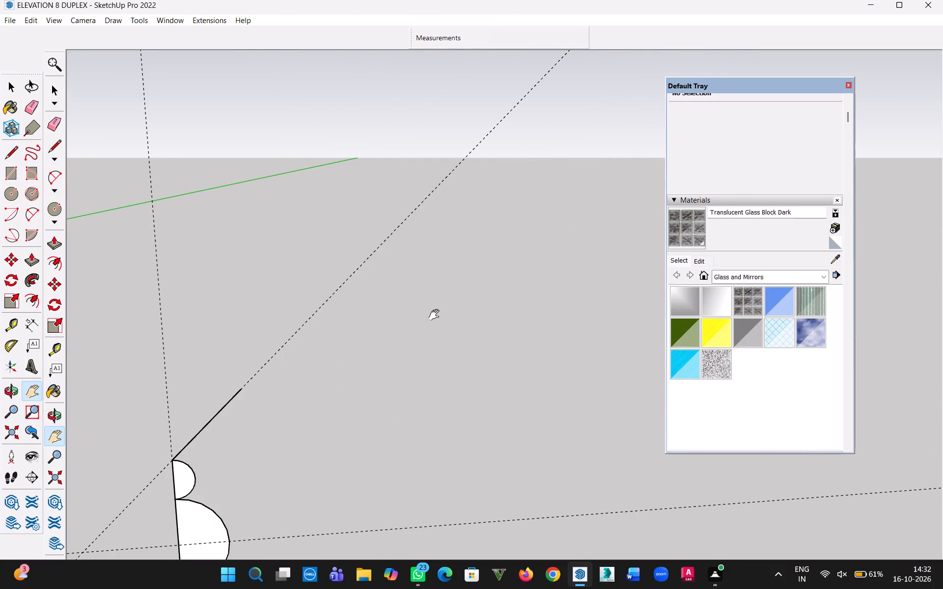
{"action": "key", "text": "l"}
{"action": "left_click", "coordinate": [241, 387]}
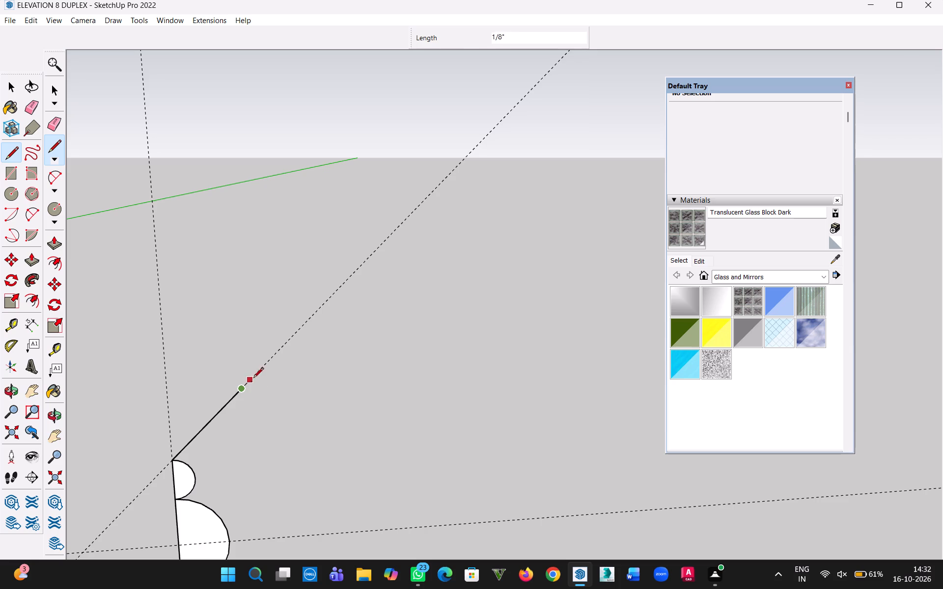
{"action": "left_click", "coordinate": [267, 364]}
{"action": "key", "text": "Escape"}
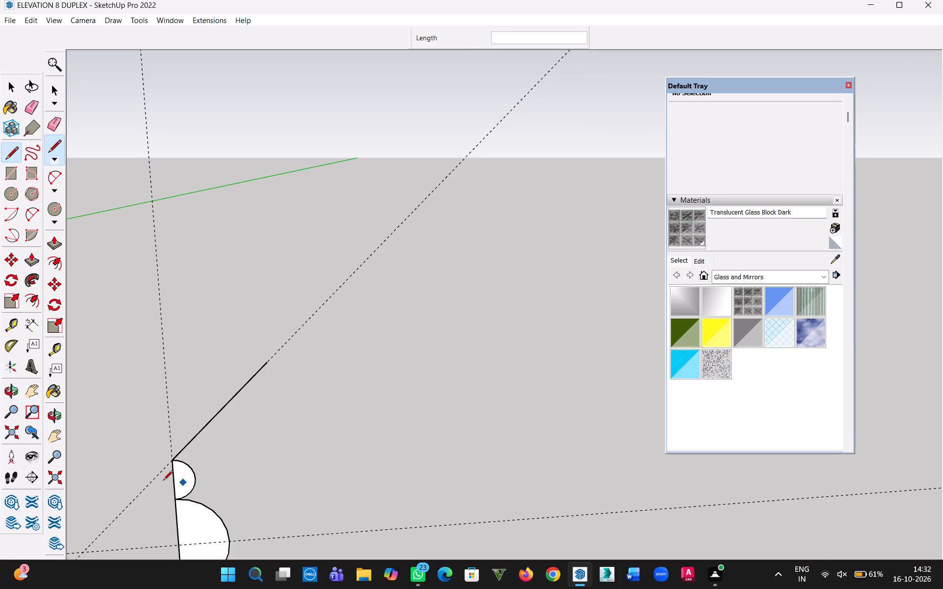
Copy the small half circle so its bottom corner sits on the upper end of the slanted line.
{"action": "left_click", "coordinate": [11, 92]}
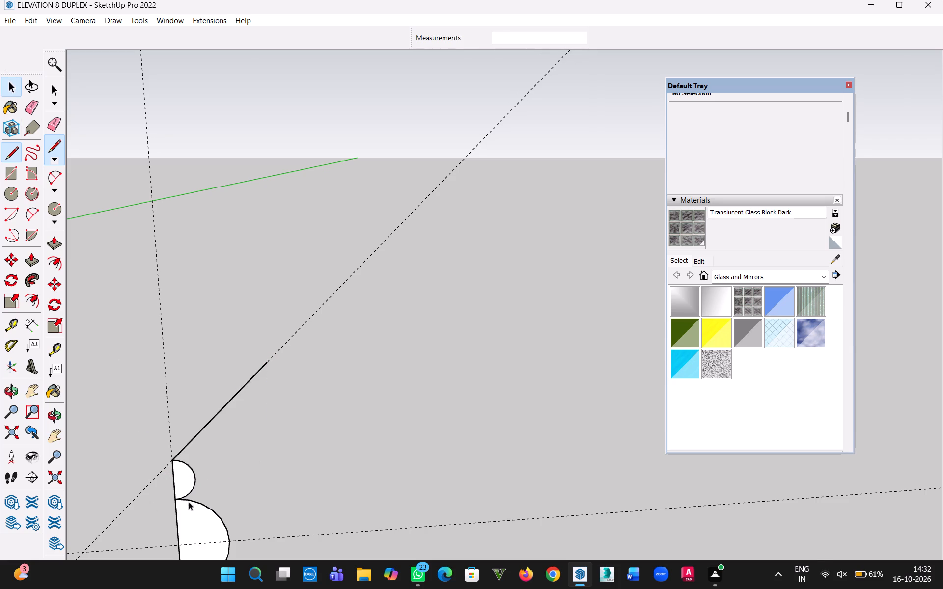
{"action": "left_click", "coordinate": [193, 489]}
{"action": "double_click", "coordinate": [193, 489]}
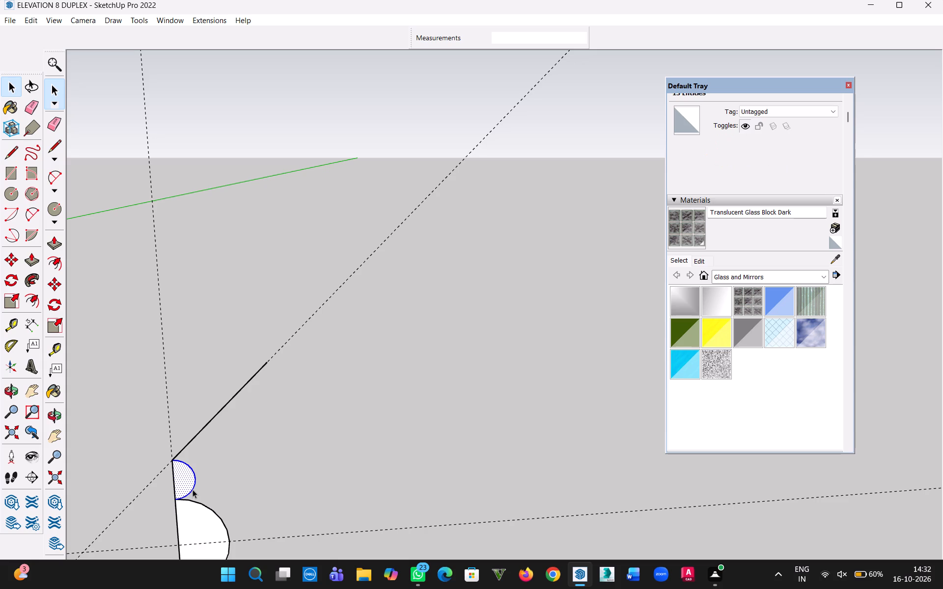
{"action": "key", "text": "m"}
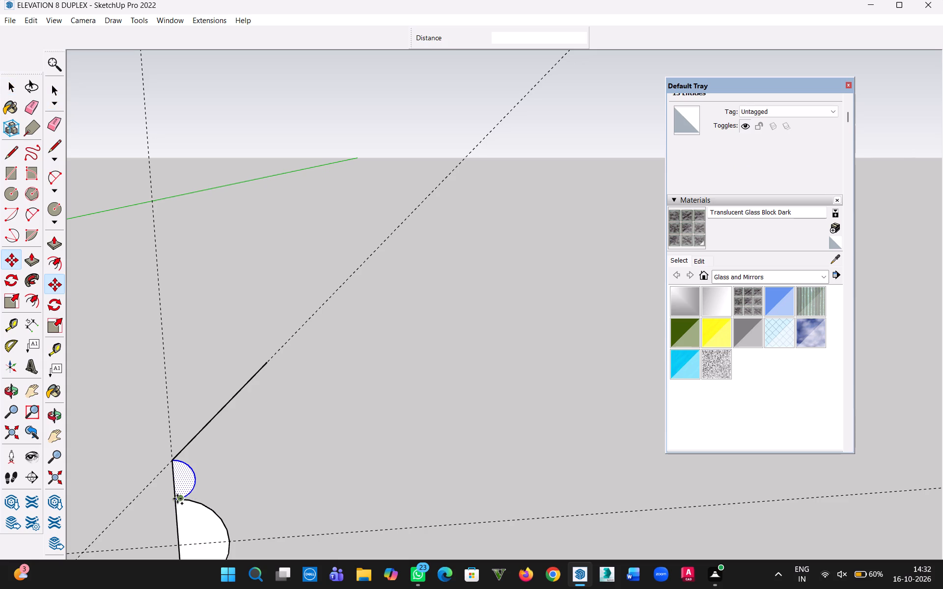
{"action": "left_click", "coordinate": [176, 499]}
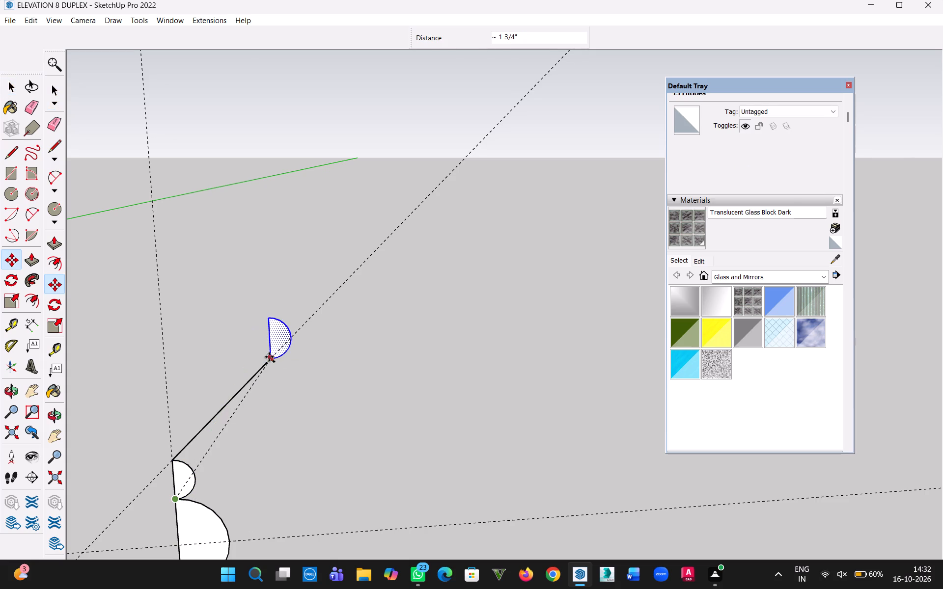
{"action": "left_click", "coordinate": [267, 360]}
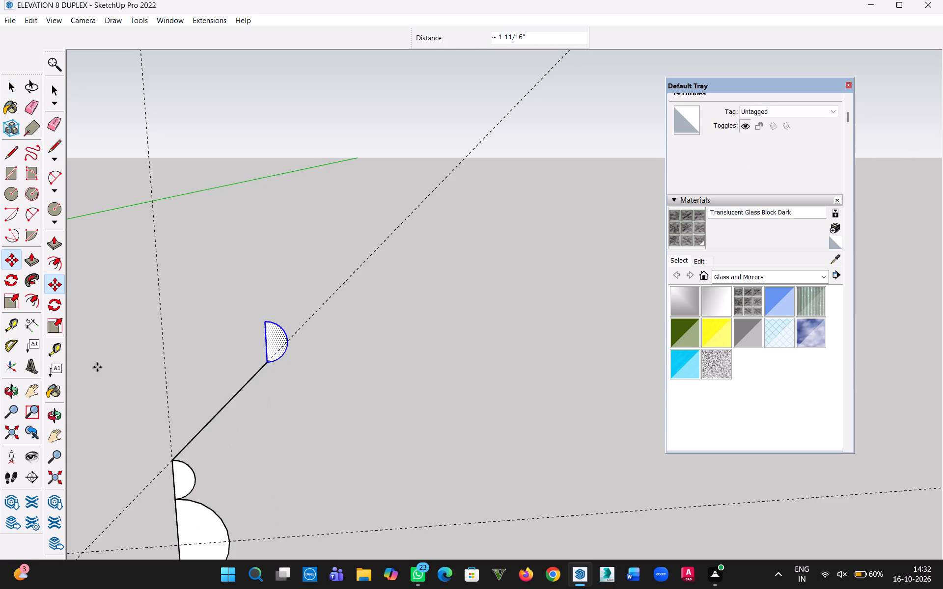
Copy the large half circle so its bottom corner sits on the top of the copied small half circle.
{"action": "left_click", "coordinate": [13, 75]}
{"action": "left_click", "coordinate": [13, 87]}
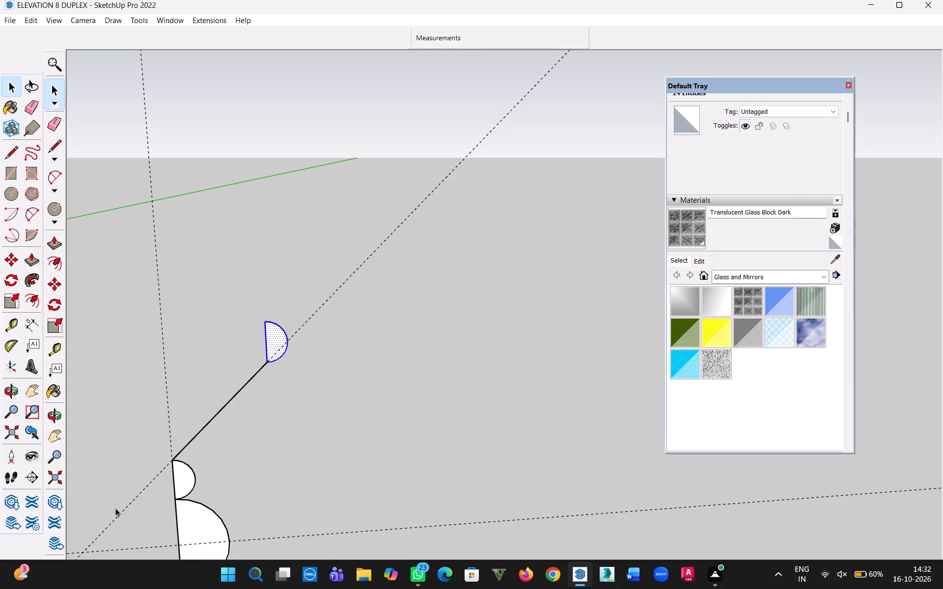
{"action": "double_click", "coordinate": [201, 536]}
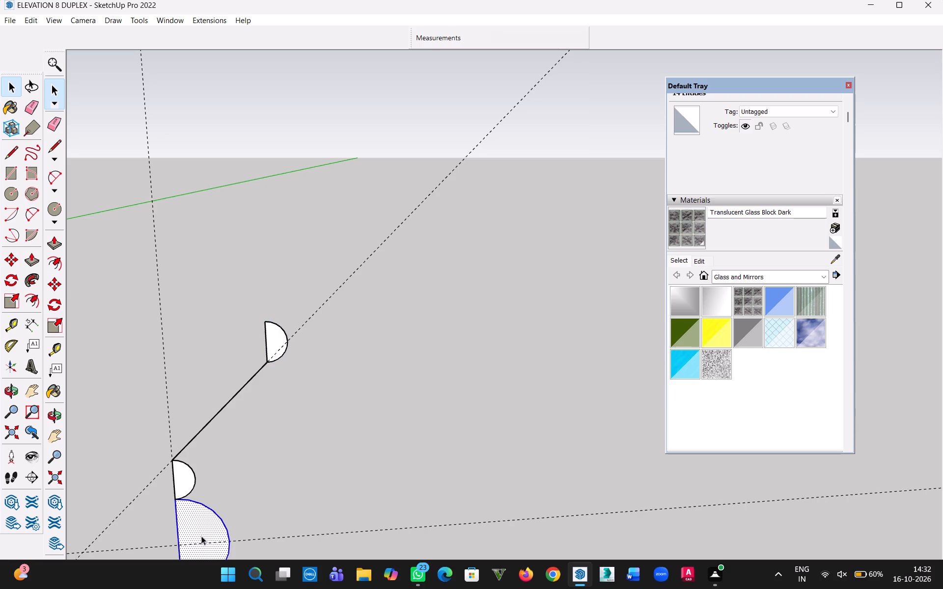
{"action": "key", "text": "m"}
{"action": "key", "text": "h"}
{"action": "left_click_drag", "start_coordinate": [216, 517], "coordinate": [230, 449]}
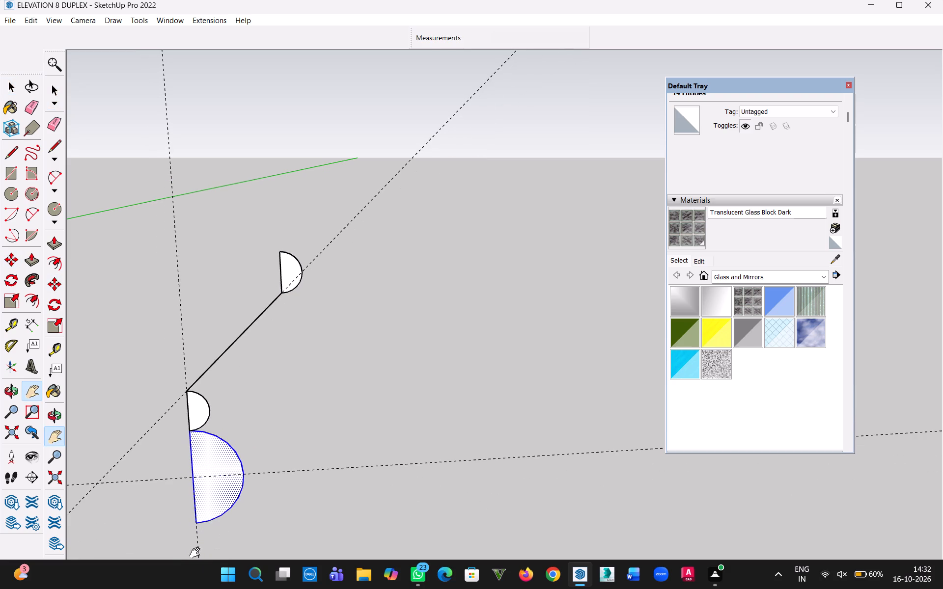
{"action": "key", "text": "Escape"}
{"action": "left_click", "coordinate": [197, 525]}
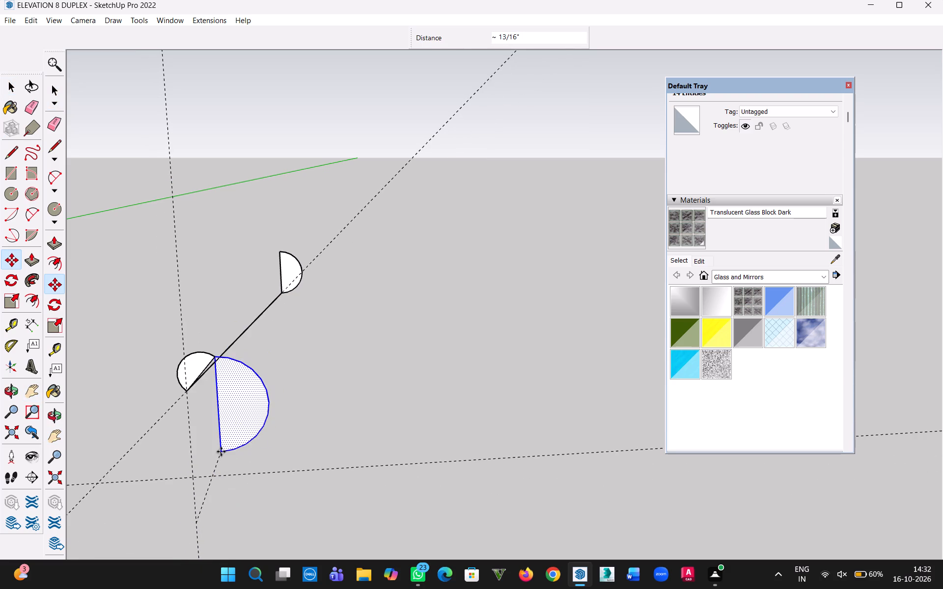
{"action": "key", "text": "Escape"}
{"action": "left_click", "coordinate": [195, 523]}
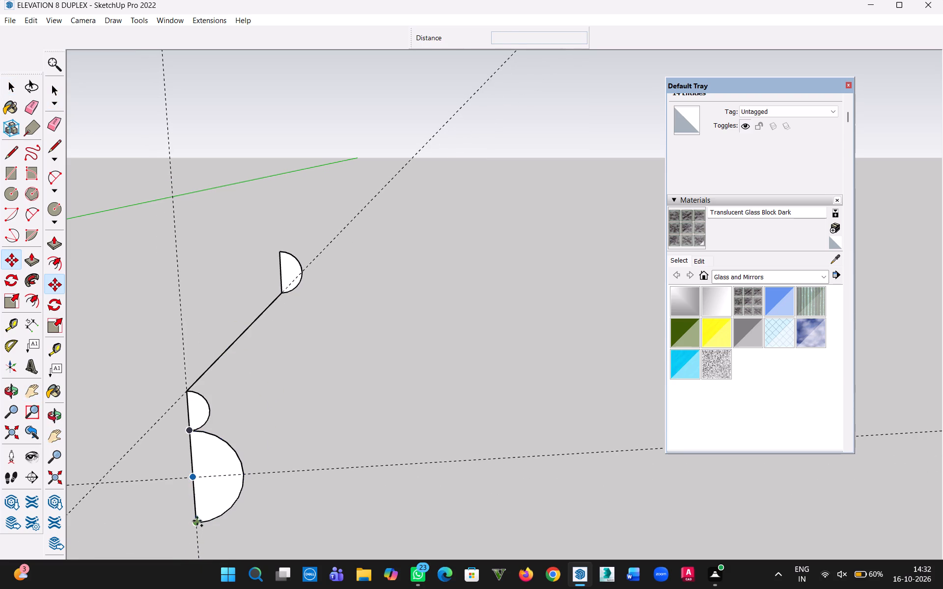
{"action": "left_click", "coordinate": [282, 250]}
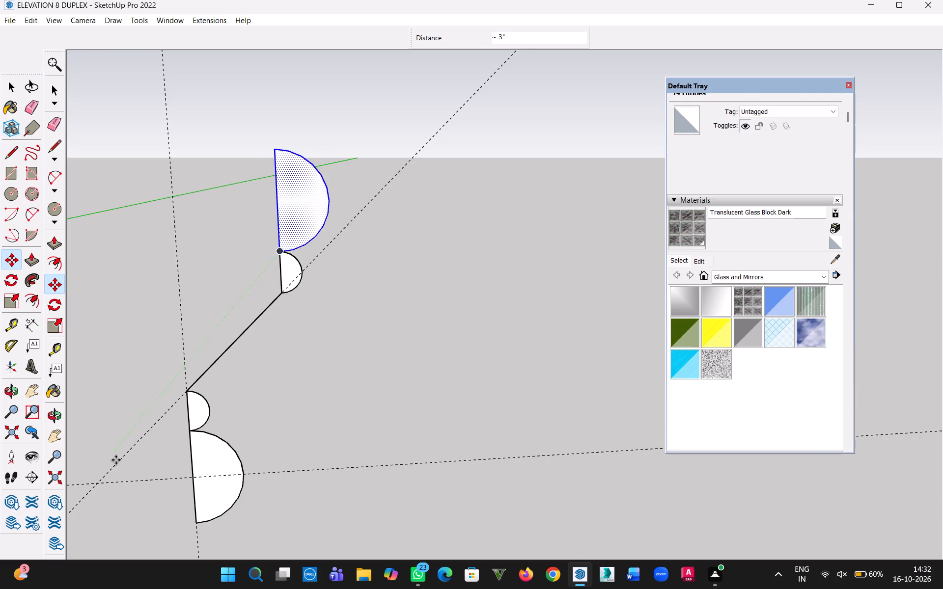
From the lower large half circle's bottom, draw a line about 3/16" outward along the red axis, and a vertical line about 3 7/8" up.
{"action": "scroll", "coordinate": [124, 470], "scroll_direction": "down", "scroll_amount": 2}
{"action": "scroll", "coordinate": [128, 474], "scroll_direction": "up", "scroll_amount": 2}
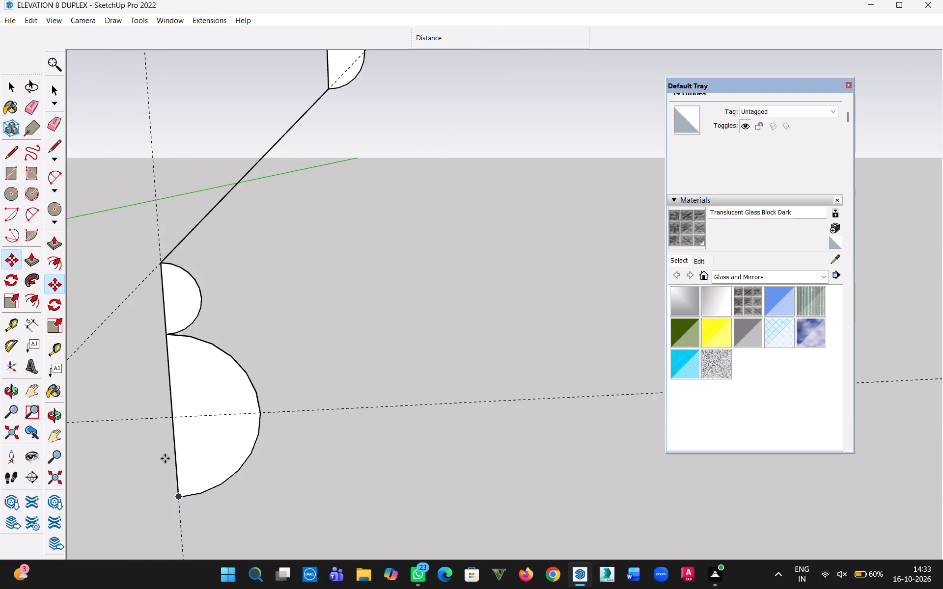
{"action": "scroll", "coordinate": [165, 458], "scroll_direction": "down", "scroll_amount": 1}
{"action": "scroll", "coordinate": [172, 469], "scroll_direction": "up", "scroll_amount": 1}
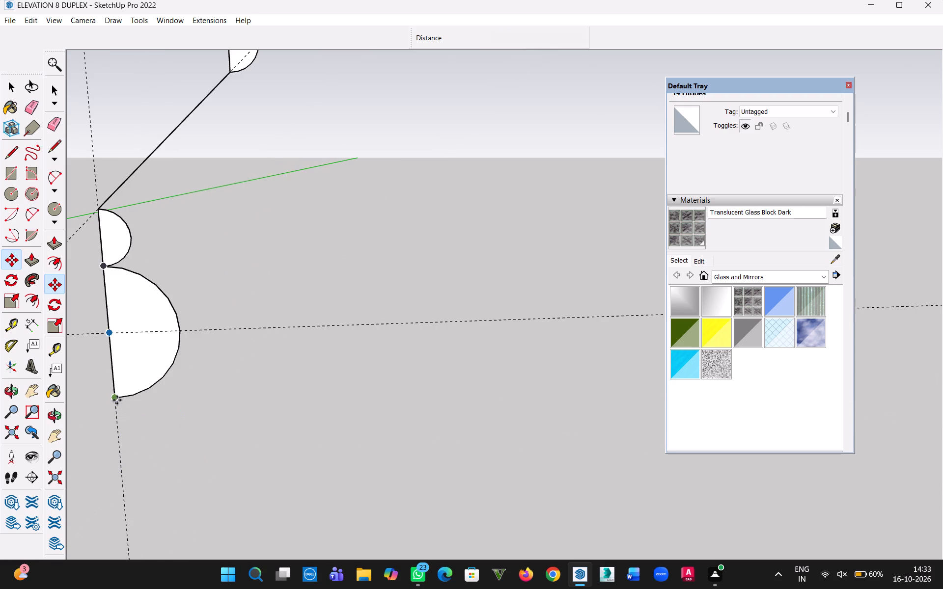
{"action": "key", "text": "l"}
{"action": "left_click", "coordinate": [112, 398]}
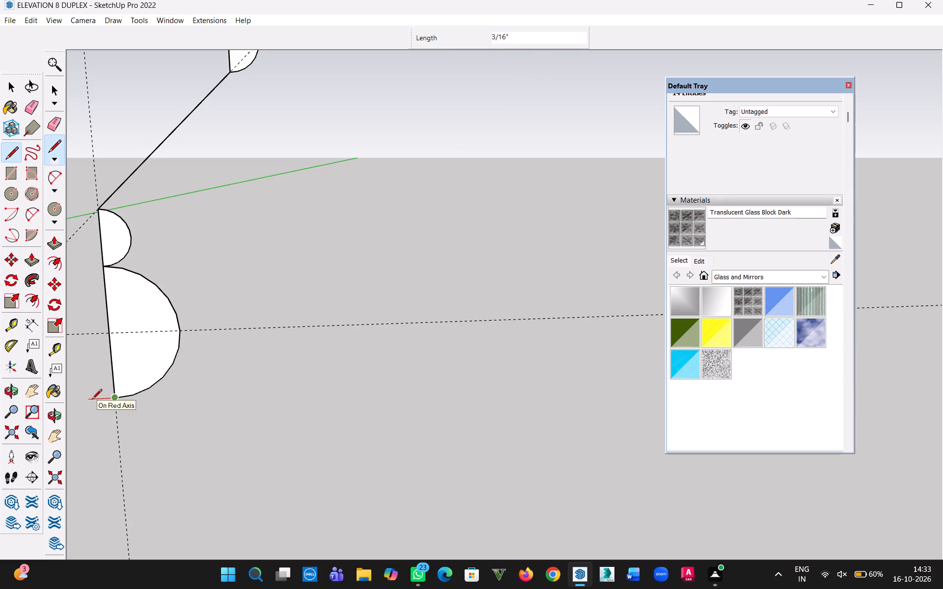
{"action": "left_click", "coordinate": [92, 400]}
{"action": "key", "text": "h"}
{"action": "left_click_drag", "start_coordinate": [74, 232], "coordinate": [166, 454]}
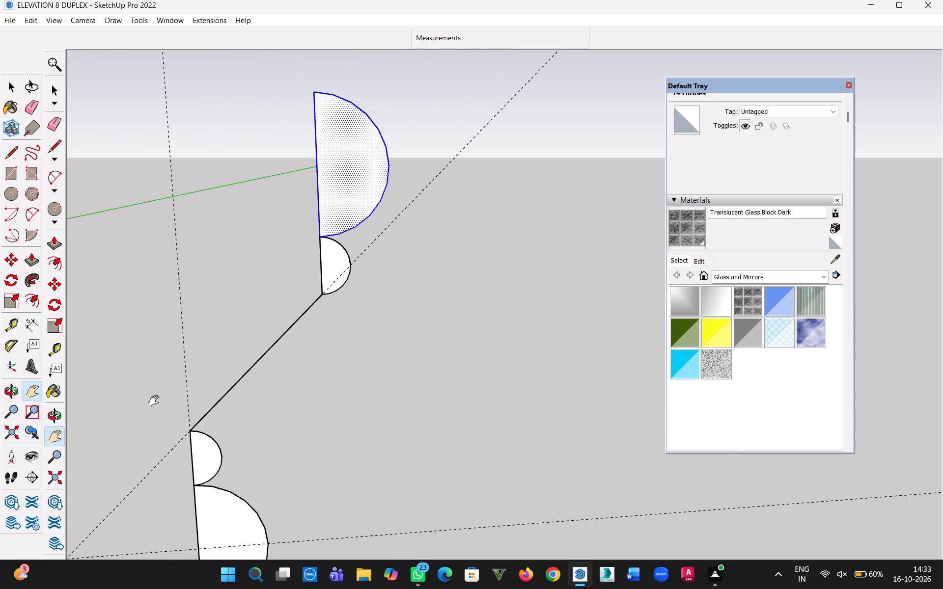
{"action": "key", "text": "Escape"}
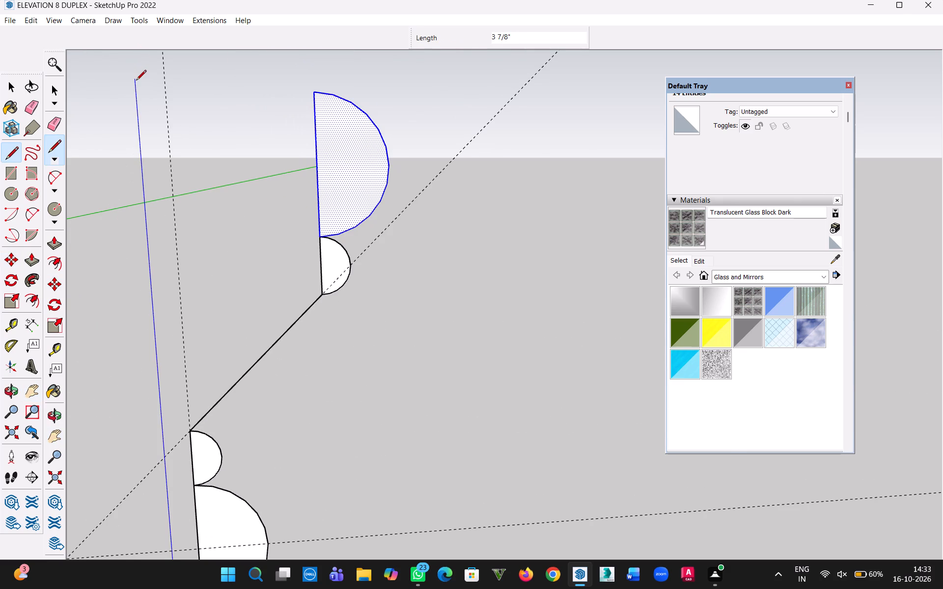
{"action": "left_click", "coordinate": [136, 81]}
{"action": "key", "text": "Escape"}
Close the profile with a line from the upper large half circle's top to the vertical line, and delete the stub projecting above it.
{"action": "left_click", "coordinate": [313, 94]}
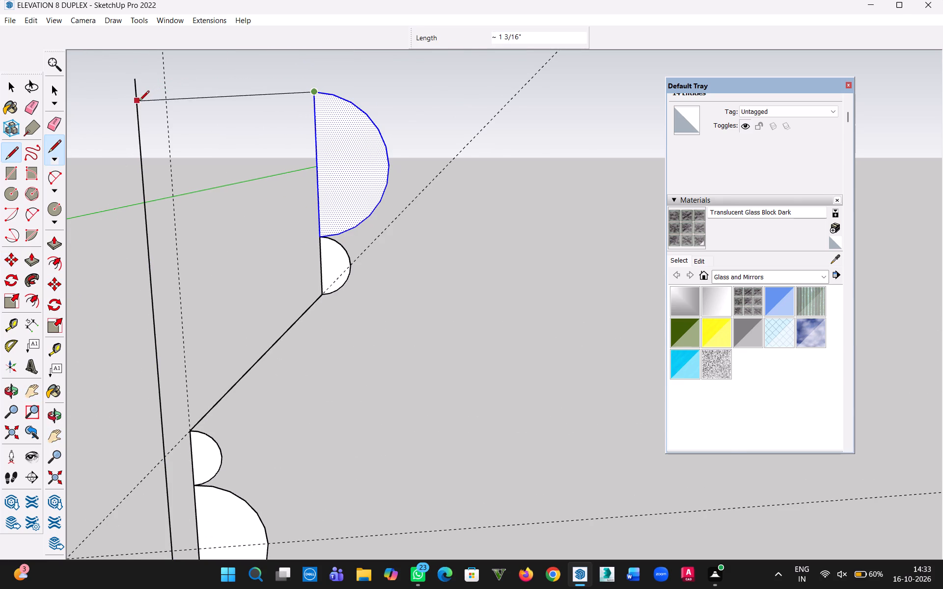
{"action": "left_click", "coordinate": [138, 92]}
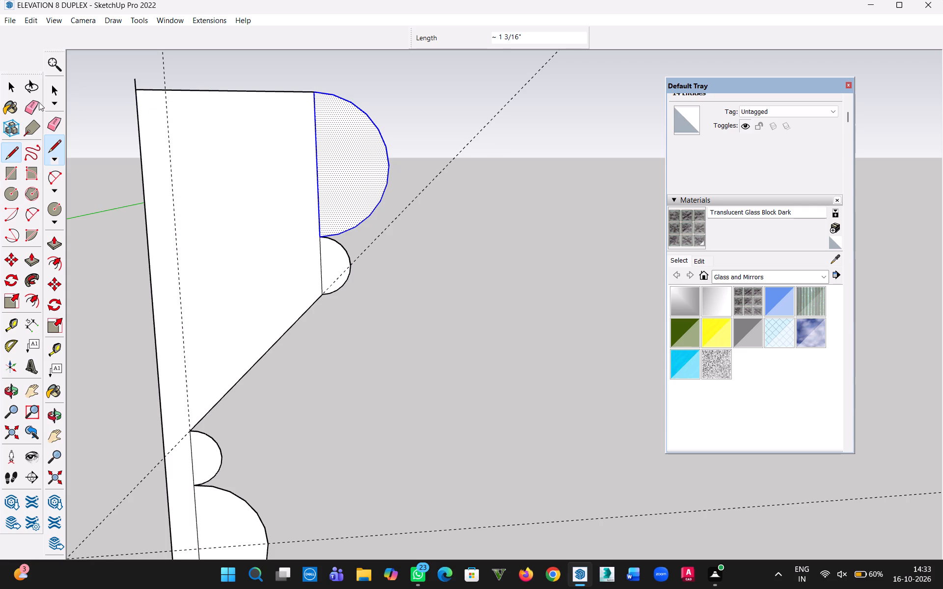
{"action": "left_click", "coordinate": [11, 83]}
{"action": "left_click", "coordinate": [136, 84]}
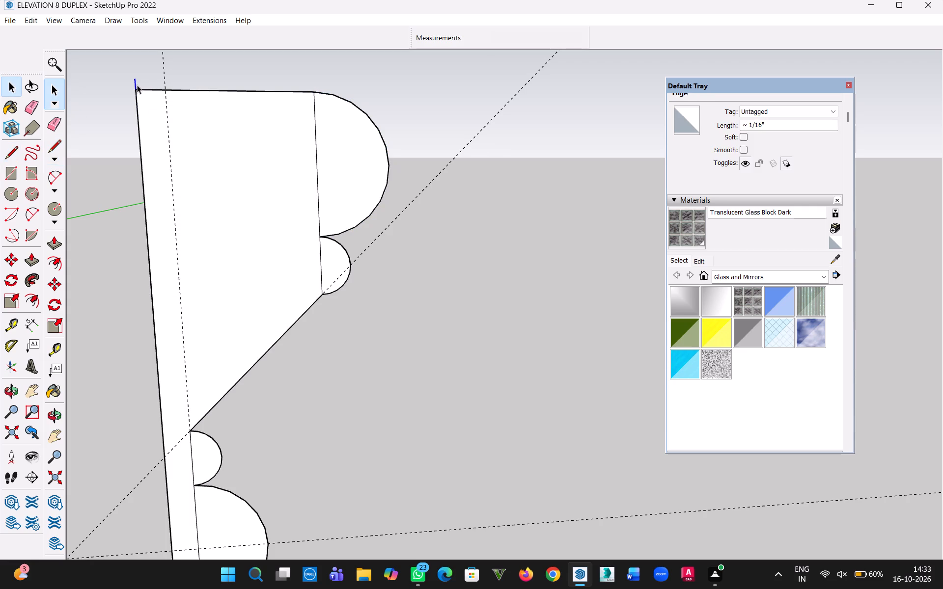
{"action": "key", "text": "Delete"}
Erase the four straight dividing edges between the half circles and the main face to merge the profile into one face.
{"action": "key", "text": "e"}
{"action": "left_click_drag", "start_coordinate": [297, 211], "coordinate": [314, 207]}
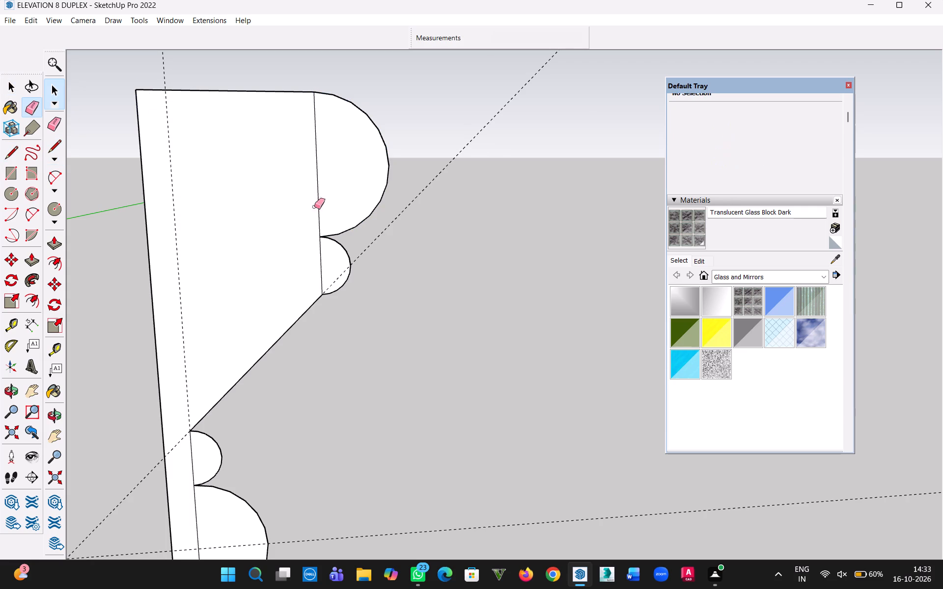
{"action": "left_click_drag", "start_coordinate": [314, 207], "coordinate": [333, 199]}
{"action": "left_click_drag", "start_coordinate": [325, 262], "coordinate": [311, 269]}
{"action": "left_click_drag", "start_coordinate": [192, 455], "coordinate": [186, 457]}
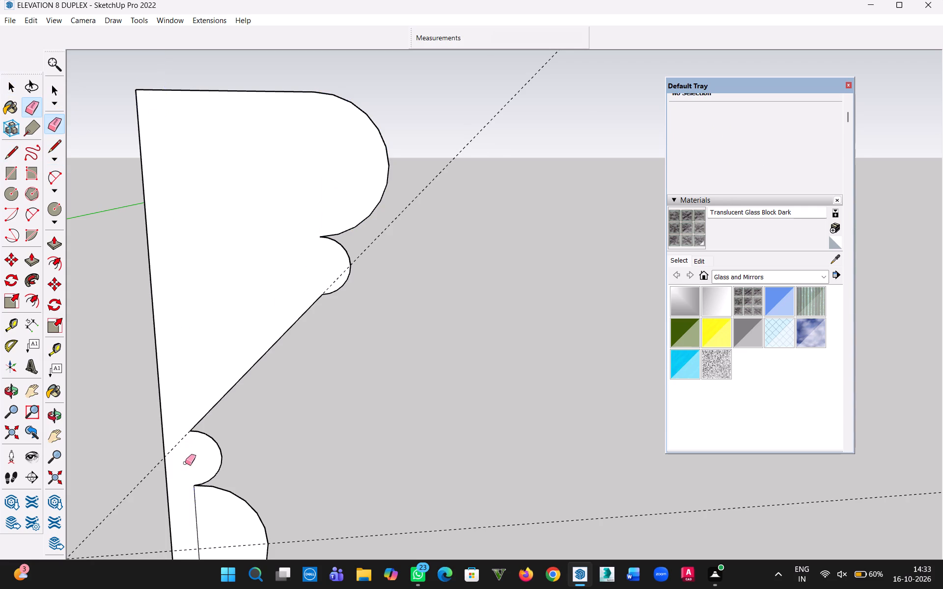
{"action": "left_click_drag", "start_coordinate": [197, 516], "coordinate": [191, 515]}
Select the entire merged moulding profile, face and edges, and make it a group.
{"action": "scroll", "coordinate": [194, 452], "scroll_direction": "down", "scroll_amount": 5}
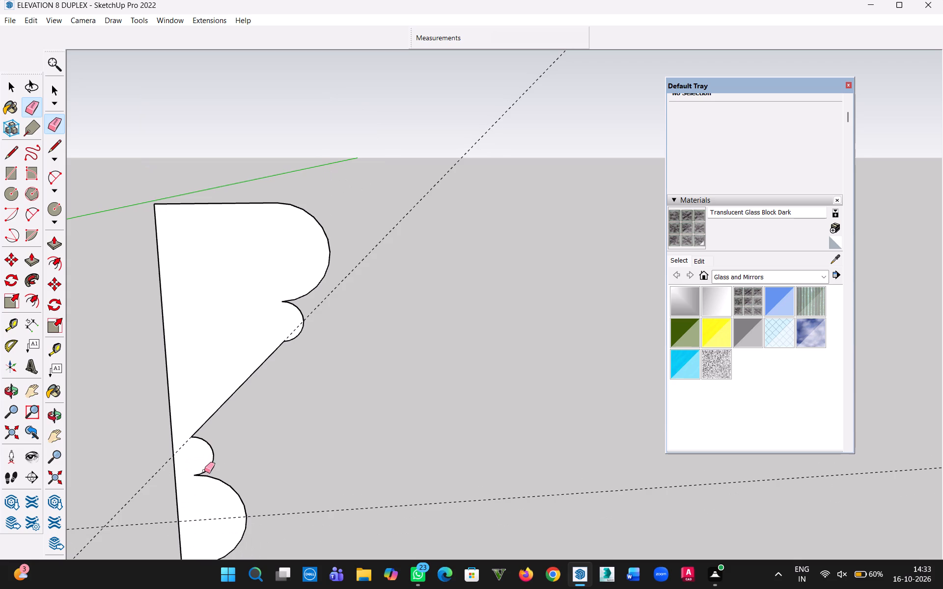
{"action": "scroll", "coordinate": [204, 471], "scroll_direction": "down", "scroll_amount": 6}
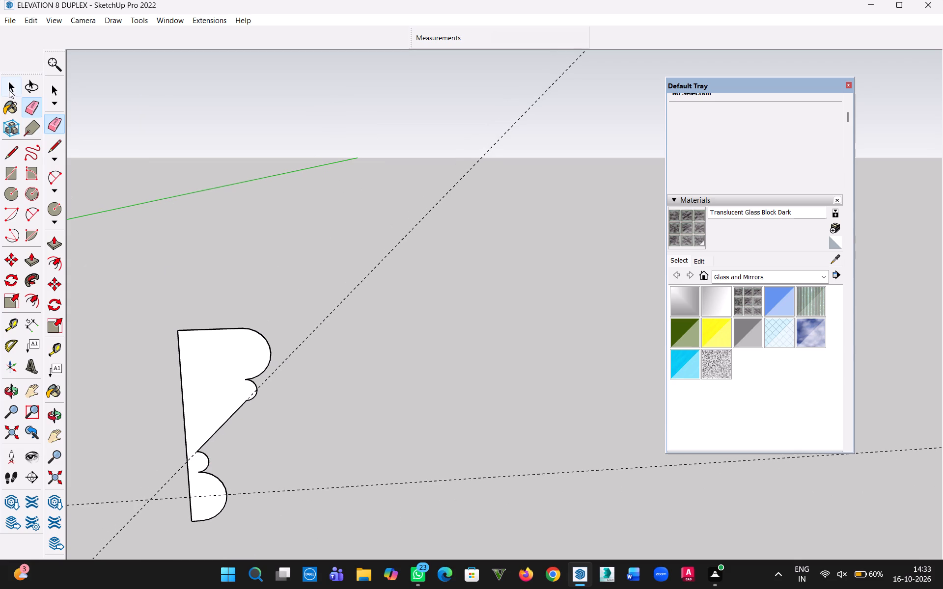
{"action": "left_click", "coordinate": [9, 90]}
{"action": "left_click", "coordinate": [196, 150]}
{"action": "triple_click", "coordinate": [184, 382]}
{"action": "triple_click", "coordinate": [212, 392]}
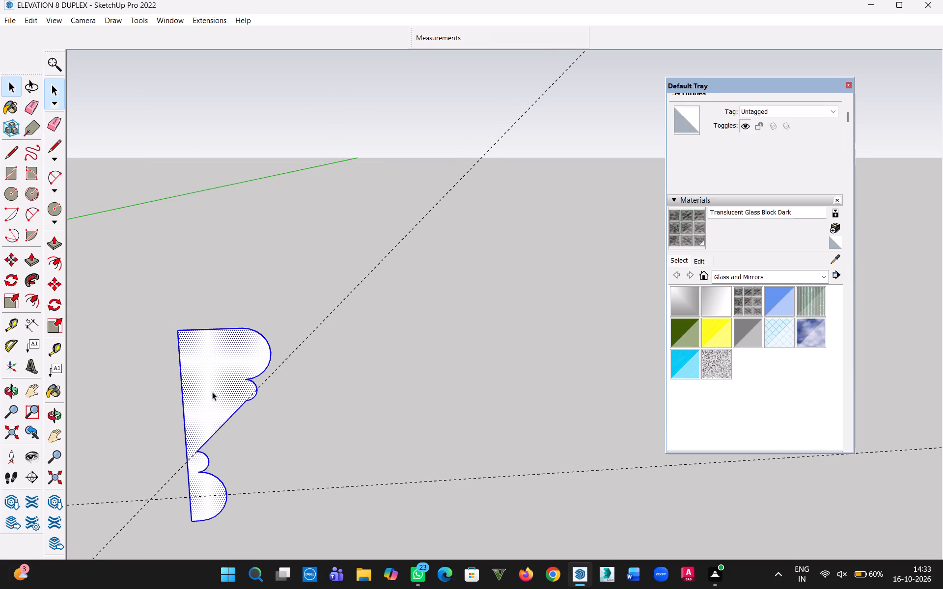
{"action": "right_click", "coordinate": [212, 392]}
{"action": "left_click", "coordinate": [276, 234]}
{"action": "left_click", "coordinate": [306, 374]}
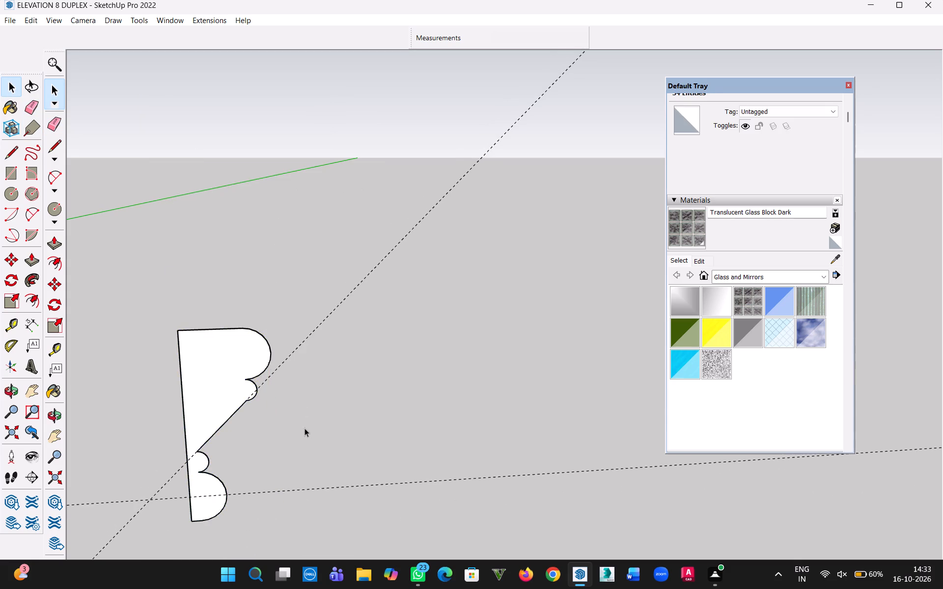
Move the profile group about 99' to the building, placing it on the front face near the upper right corner.
{"action": "middle_click_drag", "start_coordinate": [305, 429], "coordinate": [235, 464]}
{"action": "scroll", "coordinate": [235, 464], "scroll_direction": "down", "scroll_amount": 4}
{"action": "scroll", "coordinate": [265, 422], "scroll_direction": "down", "scroll_amount": 3}
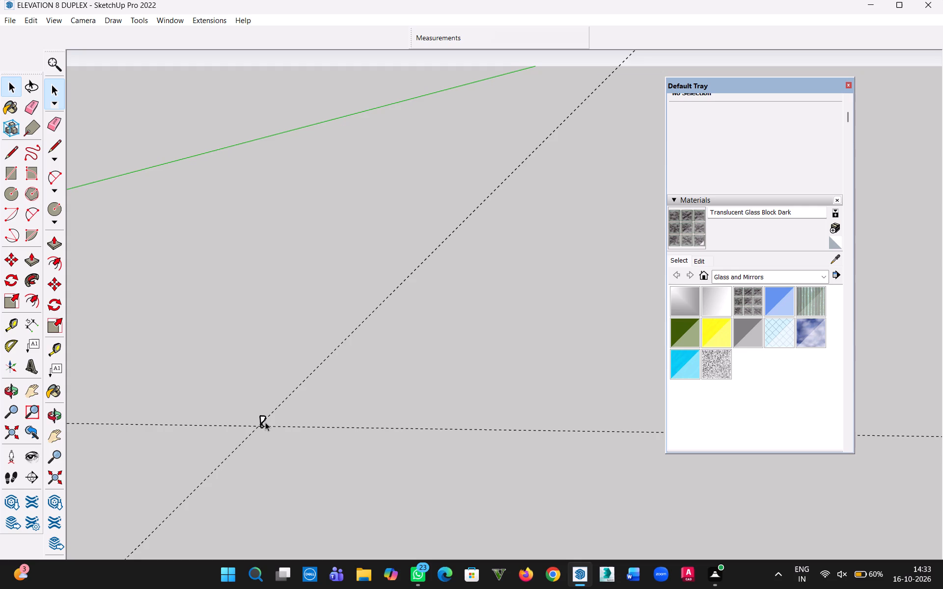
{"action": "scroll", "coordinate": [265, 422], "scroll_direction": "up", "scroll_amount": 3}
{"action": "left_click", "coordinate": [262, 419]}
{"action": "scroll", "coordinate": [262, 419], "scroll_direction": "up", "scroll_amount": 2}
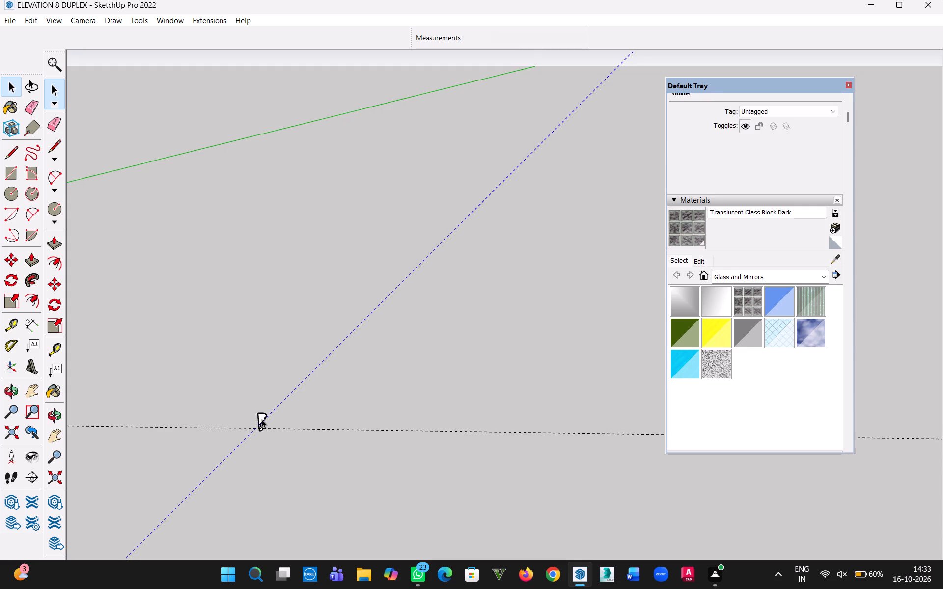
{"action": "scroll", "coordinate": [262, 419], "scroll_direction": "up", "scroll_amount": 7}
{"action": "left_click", "coordinate": [259, 418]}
{"action": "key", "text": "m"}
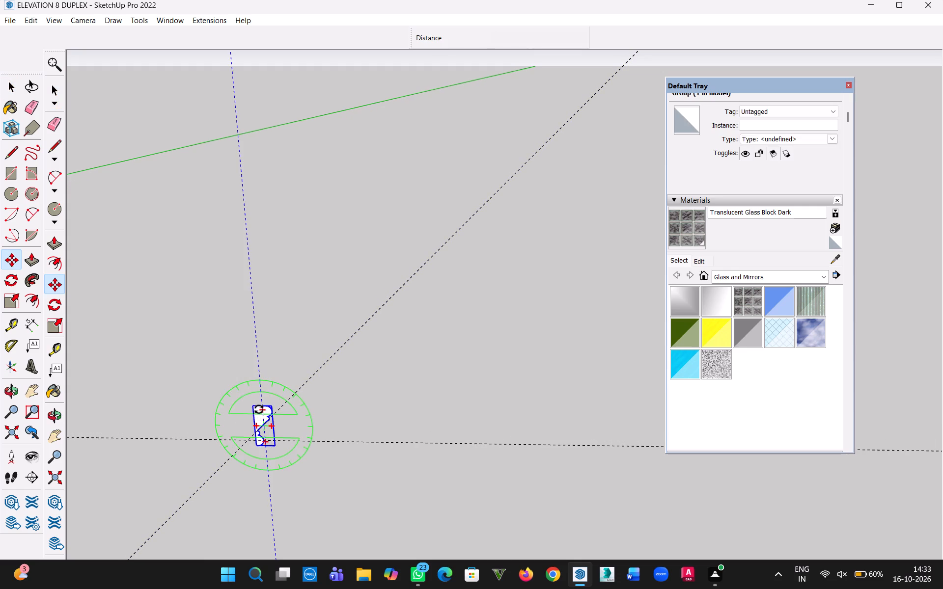
{"action": "left_click", "coordinate": [259, 418]}
{"action": "key", "text": "h"}
{"action": "scroll", "coordinate": [112, 332], "scroll_direction": "down", "scroll_amount": 5}
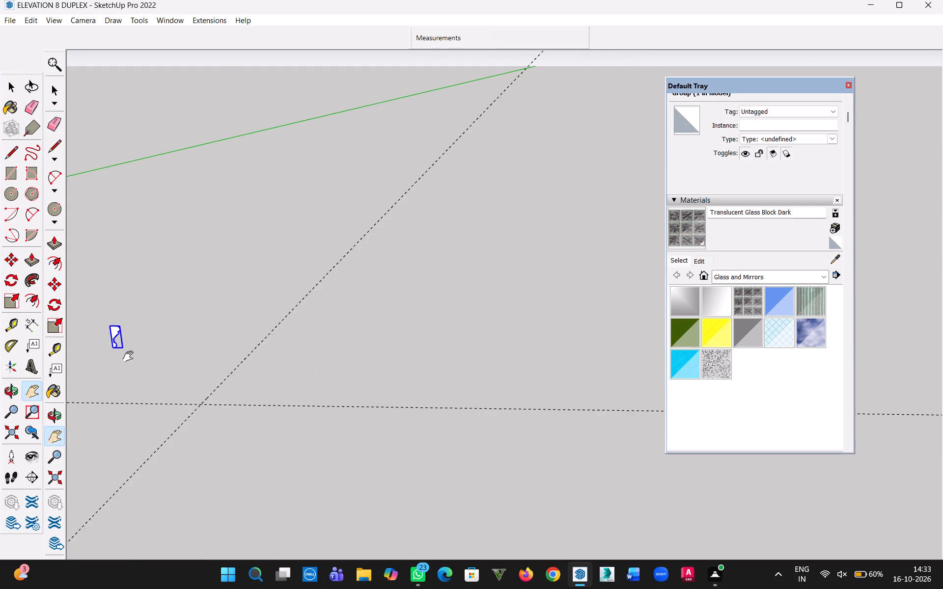
{"action": "left_click_drag", "start_coordinate": [125, 365], "coordinate": [519, 478]}
{"action": "left_click_drag", "start_coordinate": [209, 352], "coordinate": [612, 435]}
{"action": "scroll", "coordinate": [305, 394], "scroll_direction": "down", "scroll_amount": 9}
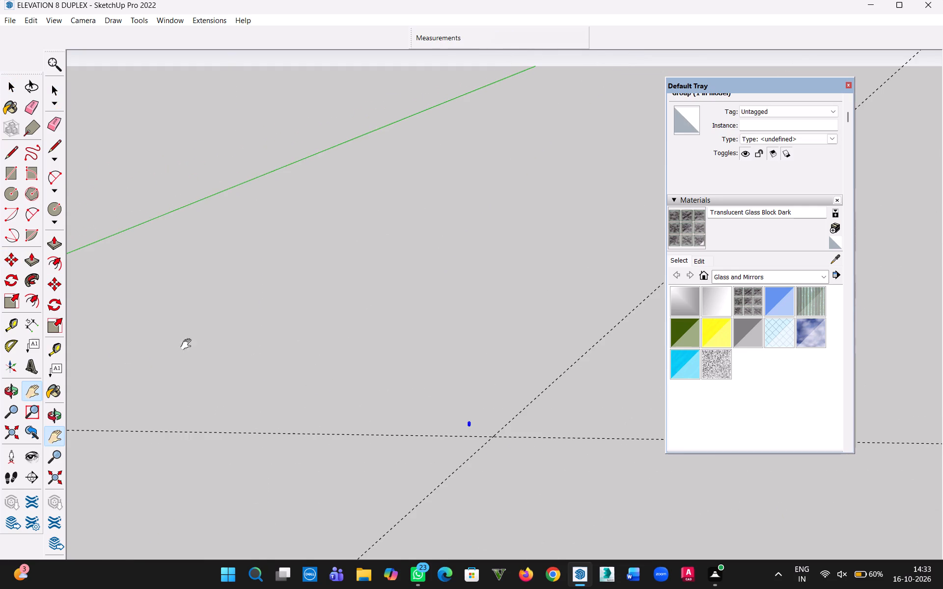
{"action": "left_click_drag", "start_coordinate": [170, 341], "coordinate": [576, 412]}
{"action": "left_click_drag", "start_coordinate": [390, 435], "coordinate": [472, 409]}
{"action": "scroll", "coordinate": [472, 405], "scroll_direction": "up", "scroll_amount": 12}
{"action": "key", "text": "Escape"}
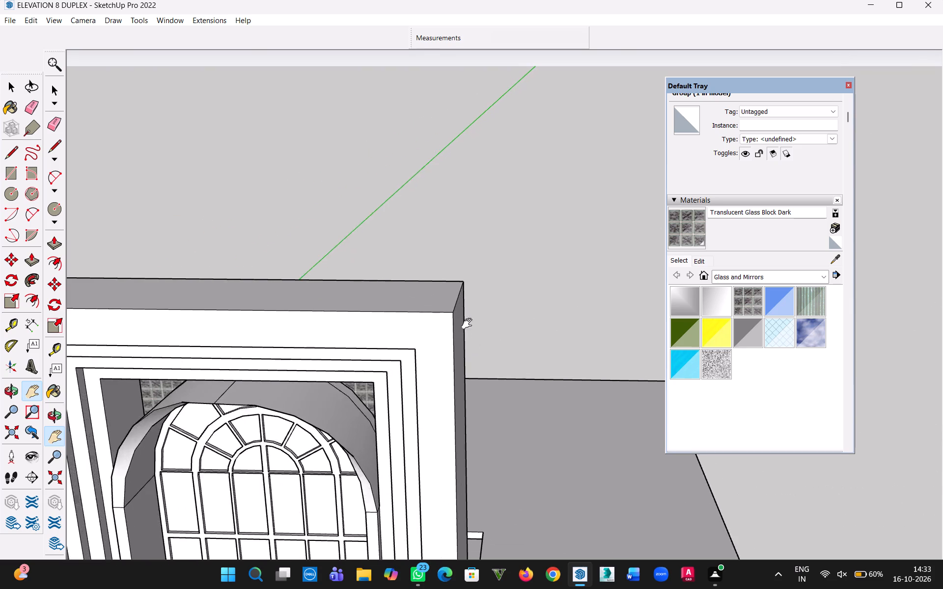
{"action": "scroll", "coordinate": [449, 319], "scroll_direction": "up", "scroll_amount": 12}
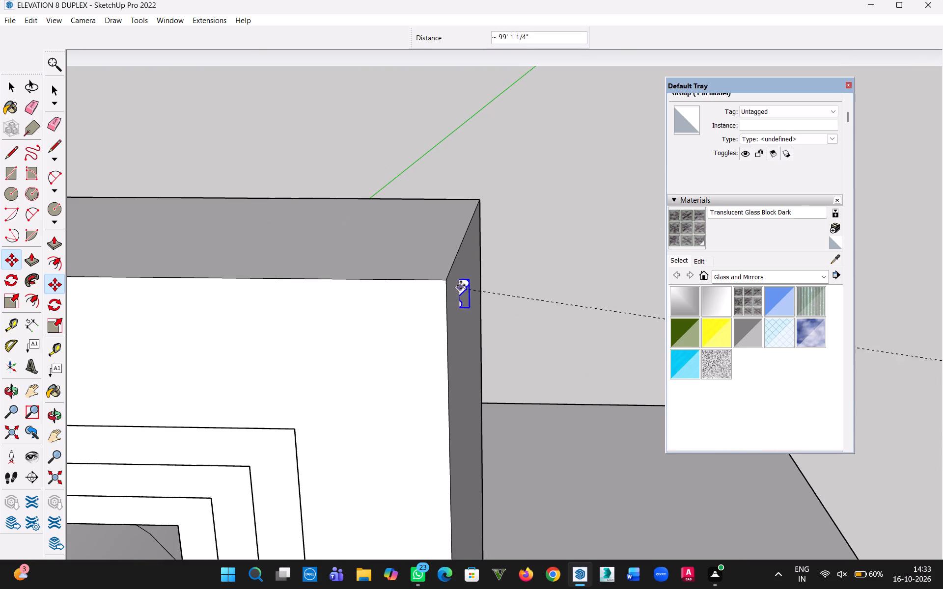
{"action": "scroll", "coordinate": [450, 292], "scroll_direction": "up", "scroll_amount": 4}
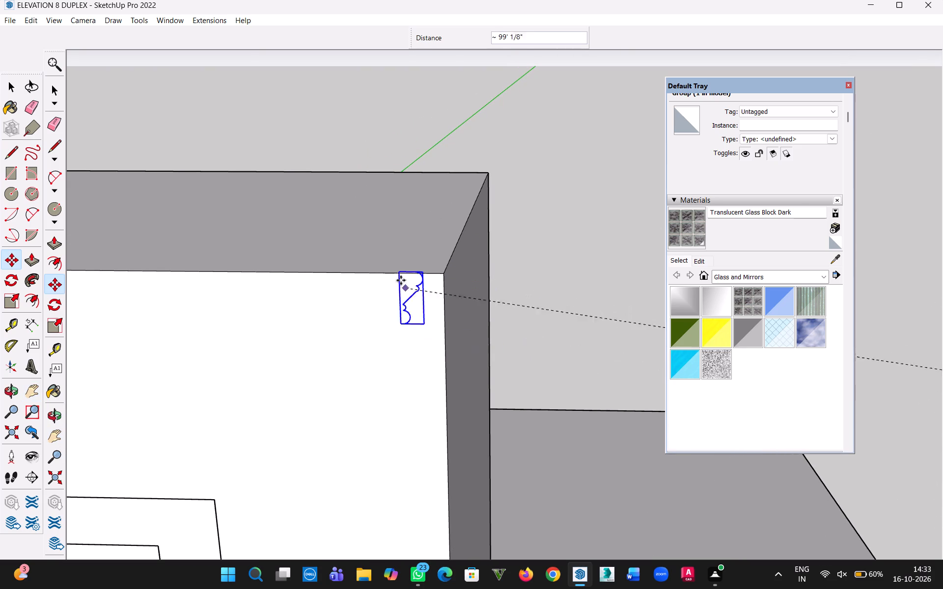
{"action": "left_click", "coordinate": [374, 324]}
Move the profile group so its top inner corner snaps to the front face's upper right corner.
{"action": "scroll", "coordinate": [365, 307], "scroll_direction": "up", "scroll_amount": 4}
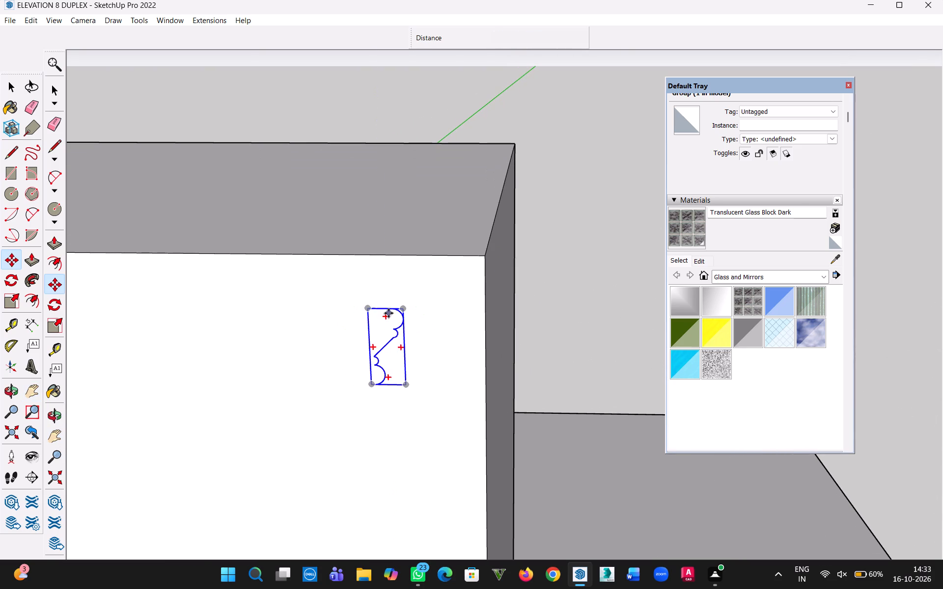
{"action": "left_click", "coordinate": [369, 310]}
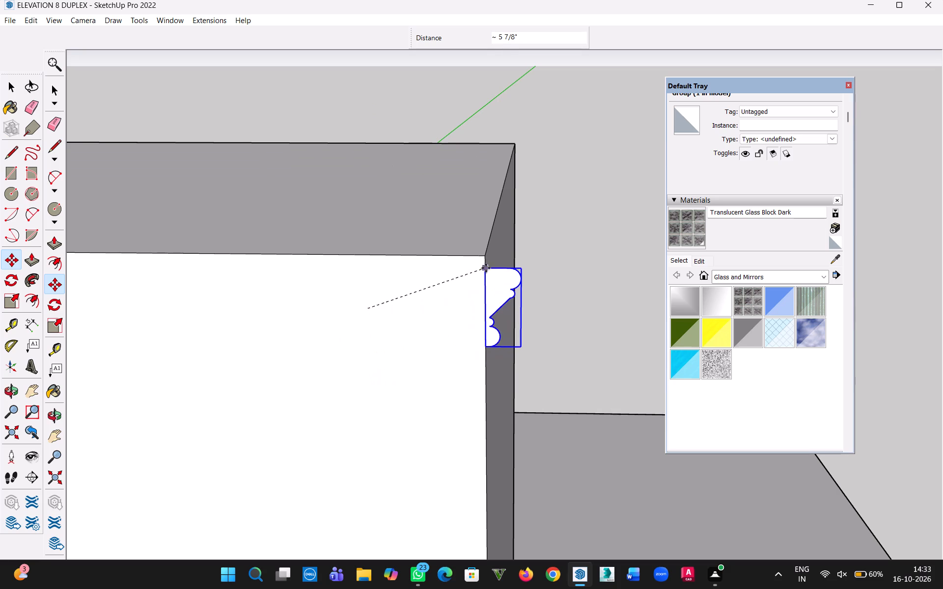
{"action": "left_click", "coordinate": [487, 254]}
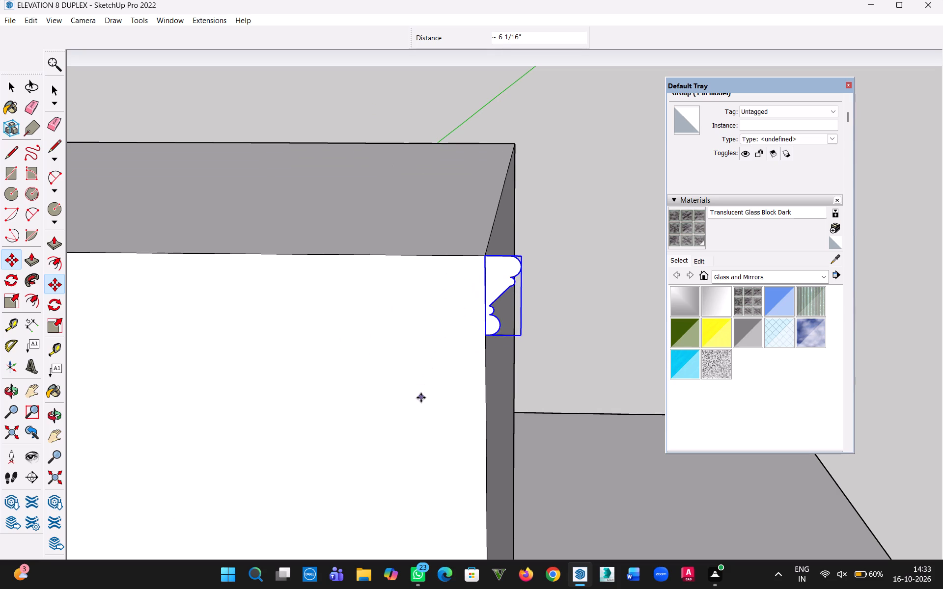
Scale the profile group uniformly by about 1.63, anchored at its bottom inner corner.
{"action": "scroll", "coordinate": [421, 398], "scroll_direction": "down", "scroll_amount": 11}
{"action": "middle_click_drag", "start_coordinate": [443, 431], "coordinate": [467, 390]}
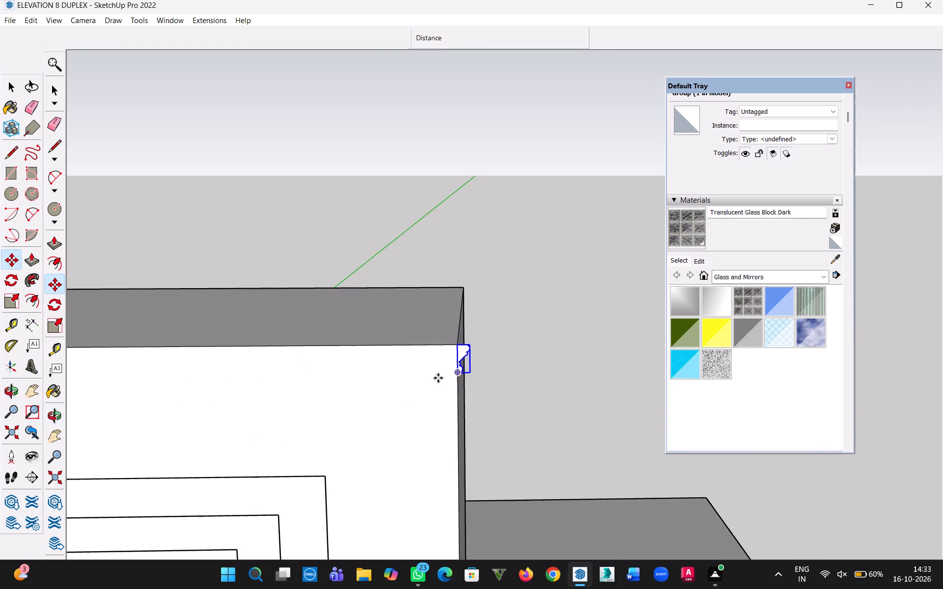
{"action": "scroll", "coordinate": [443, 378], "scroll_direction": "up", "scroll_amount": 2}
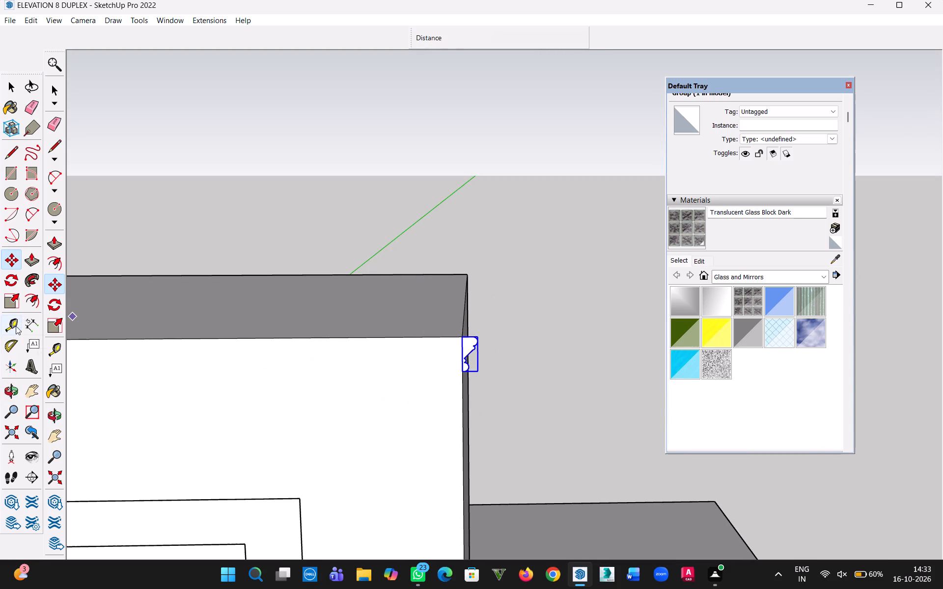
{"action": "left_click", "coordinate": [16, 326]}
{"action": "left_click", "coordinate": [14, 301]}
{"action": "scroll", "coordinate": [451, 376], "scroll_direction": "up", "scroll_amount": 7}
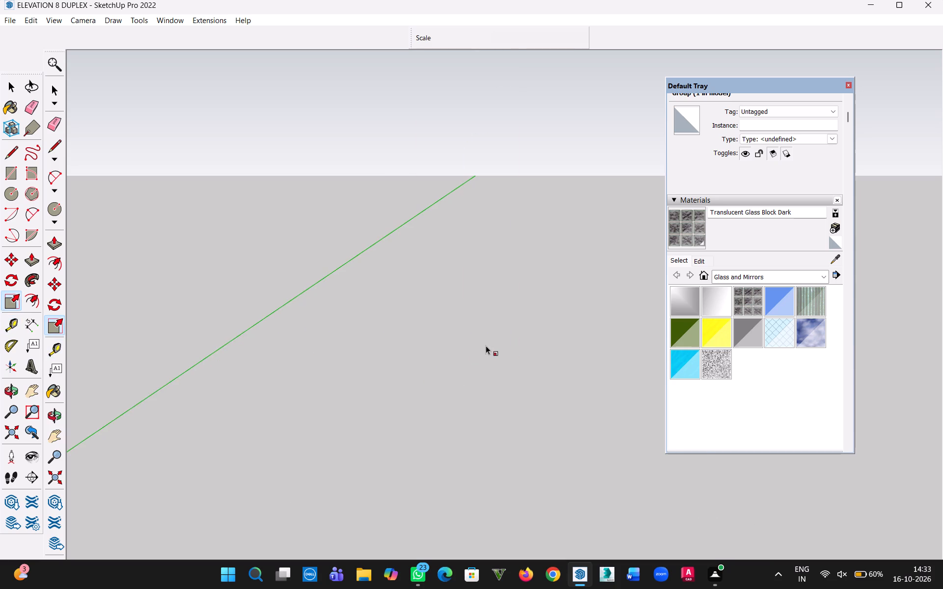
{"action": "scroll", "coordinate": [486, 346], "scroll_direction": "down", "scroll_amount": 4}
{"action": "scroll", "coordinate": [453, 276], "scroll_direction": "down", "scroll_amount": 10}
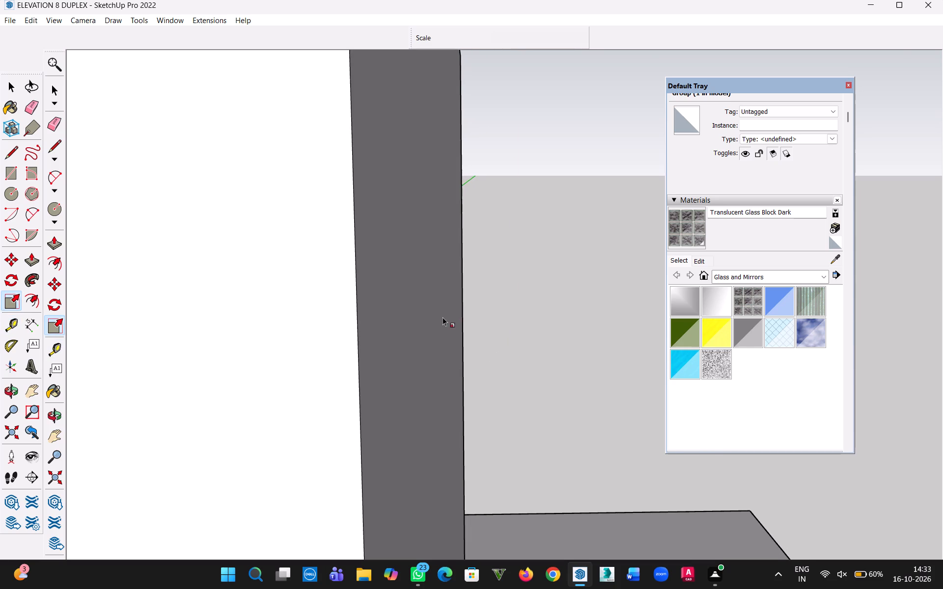
{"action": "scroll", "coordinate": [437, 323], "scroll_direction": "down", "scroll_amount": 4}
{"action": "middle_click_drag", "start_coordinate": [443, 237], "coordinate": [442, 307]}
{"action": "scroll", "coordinate": [447, 288], "scroll_direction": "down", "scroll_amount": 3}
{"action": "key", "text": "h"}
{"action": "left_click_drag", "start_coordinate": [458, 281], "coordinate": [440, 386]}
{"action": "scroll", "coordinate": [438, 371], "scroll_direction": "up", "scroll_amount": 1}
{"action": "key", "text": "Escape"}
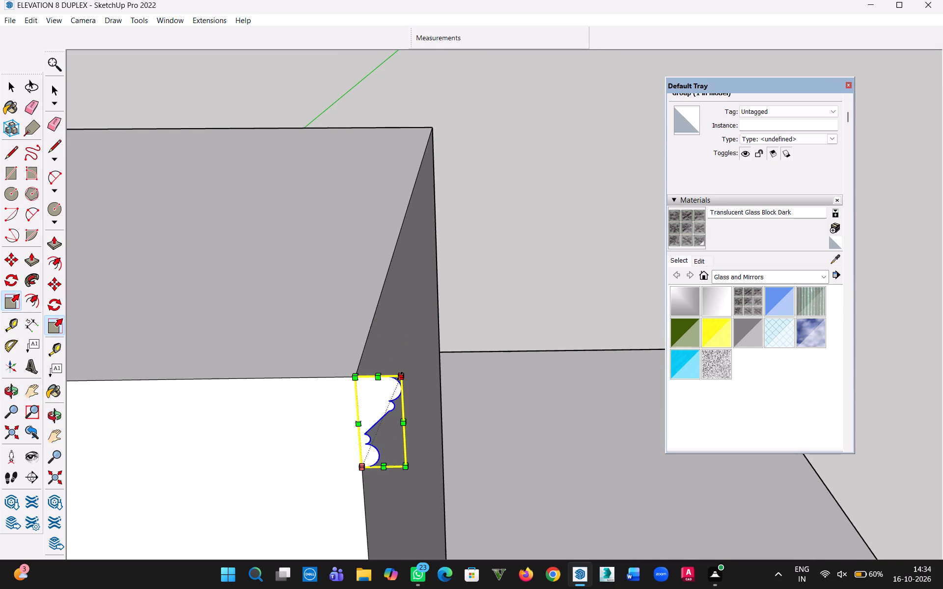
{"action": "middle_click_drag", "start_coordinate": [427, 373], "coordinate": [382, 476]}
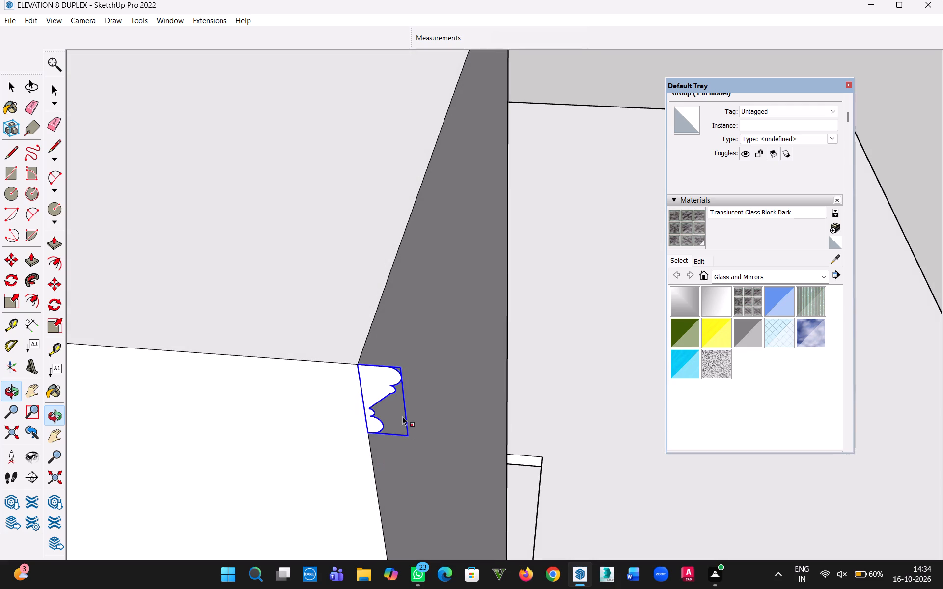
{"action": "left_click", "coordinate": [403, 366]}
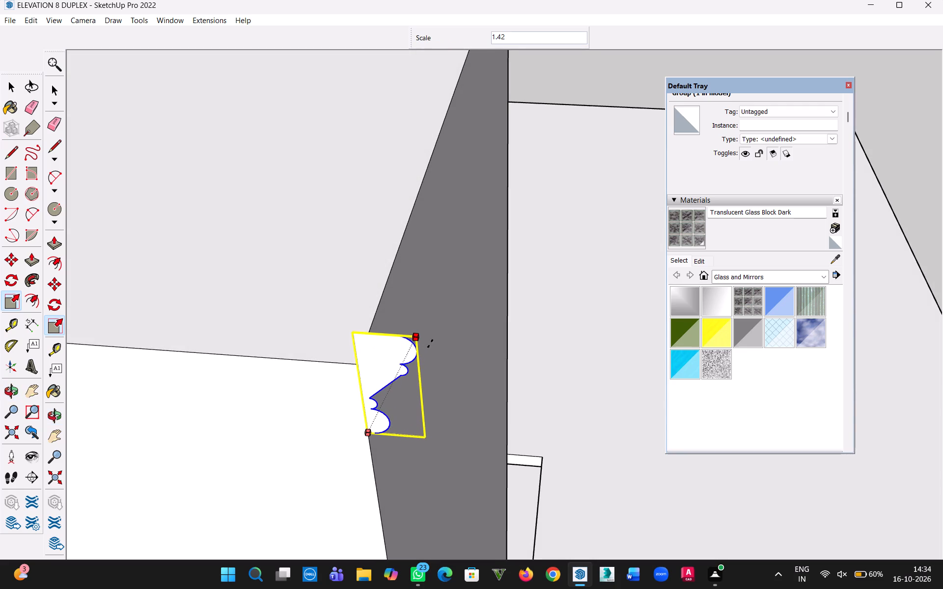
{"action": "left_click", "coordinate": [445, 332]}
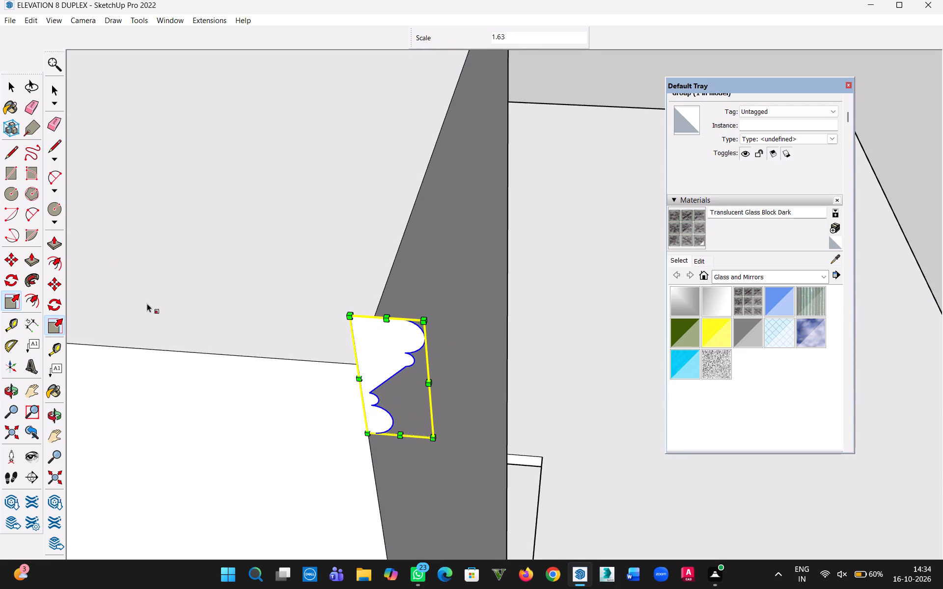
Move the enlarged profile group outward from the wall corner into the free space beside the building.
{"action": "left_click", "coordinate": [9, 80]}
{"action": "middle_click_drag", "start_coordinate": [374, 455], "coordinate": [435, 273]}
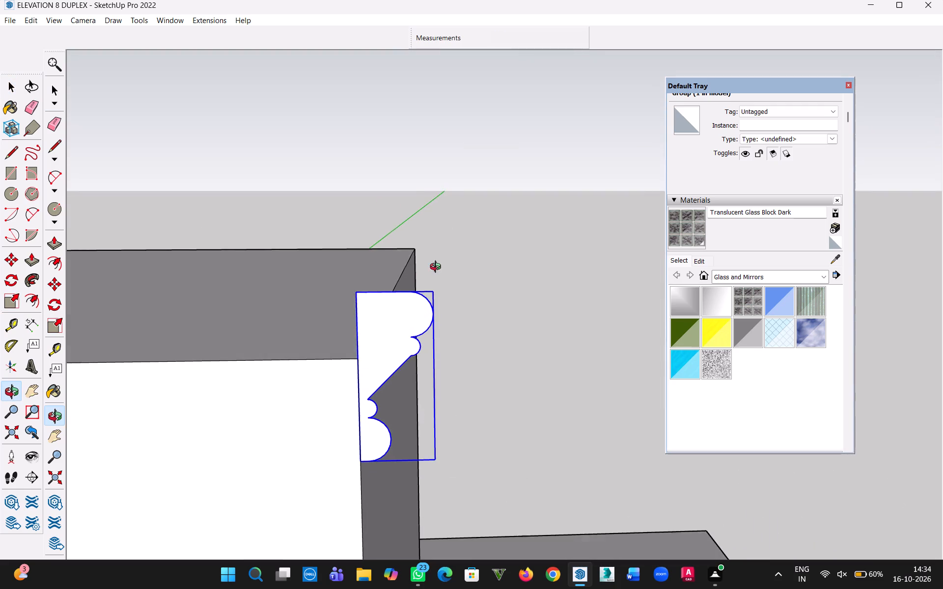
{"action": "left_click_drag", "start_coordinate": [441, 261], "coordinate": [447, 250]}
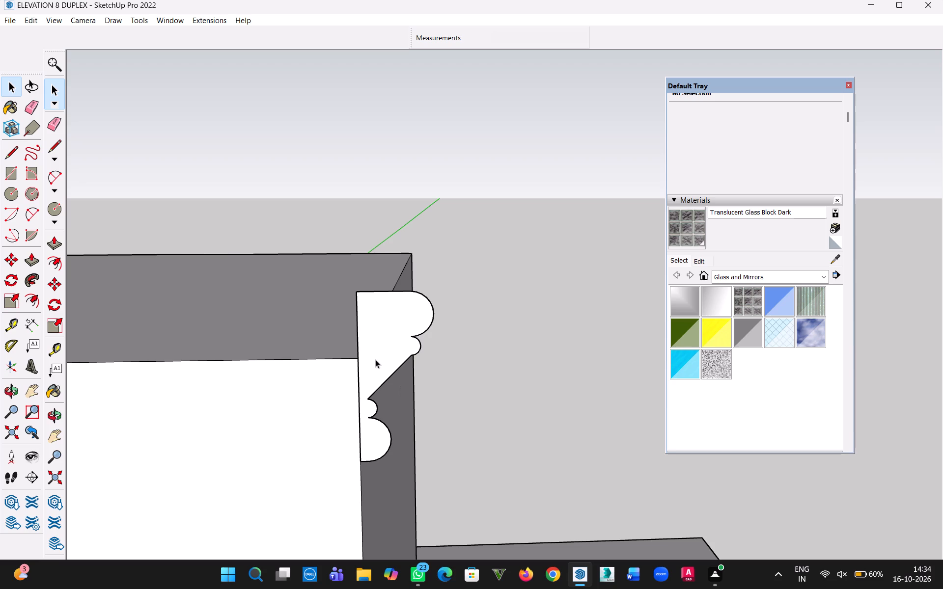
{"action": "left_click", "coordinate": [375, 359]}
{"action": "key", "text": "m"}
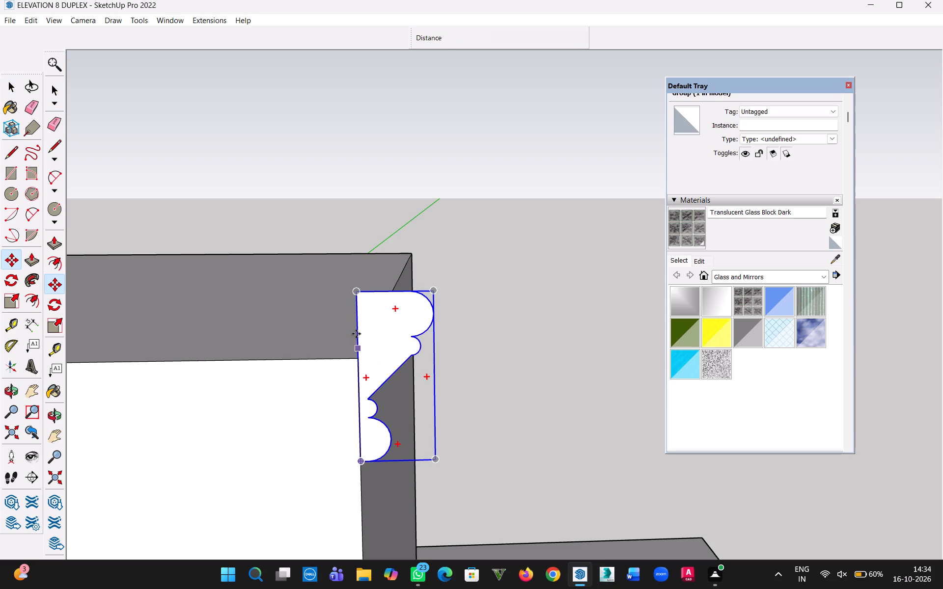
{"action": "left_click", "coordinate": [353, 289]}
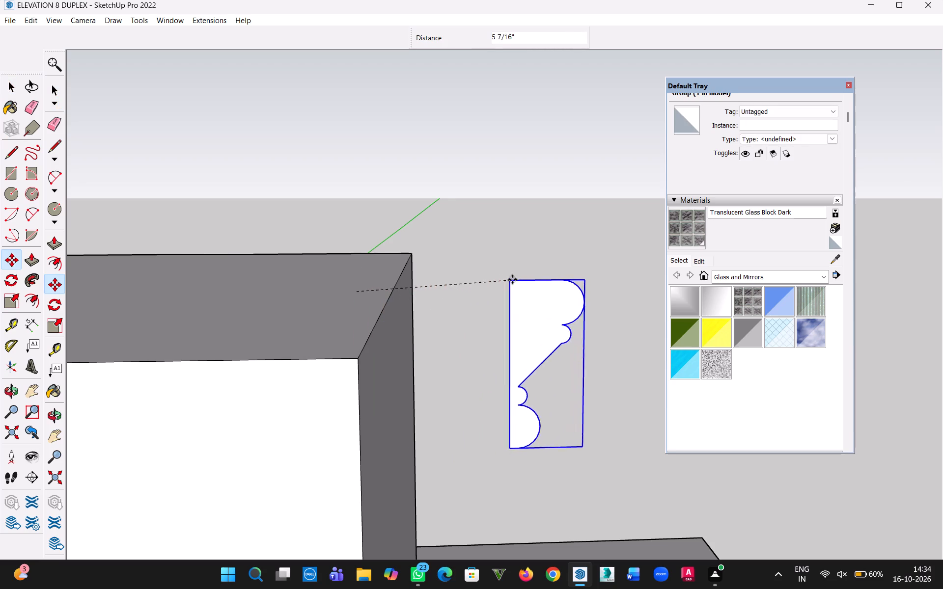
{"action": "left_click", "coordinate": [529, 287]}
{"action": "left_click", "coordinate": [8, 85]}
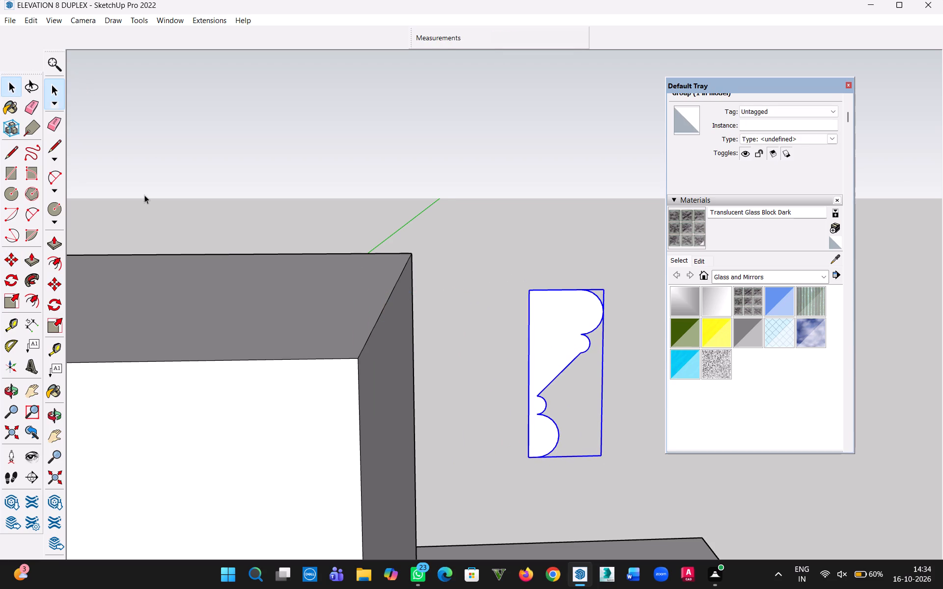
Move the profile group by its top inner corner about 1' 2 3/4", onto the top edge of the tower's side wall.
{"action": "scroll", "coordinate": [289, 308], "scroll_direction": "down", "scroll_amount": 2}
{"action": "scroll", "coordinate": [331, 332], "scroll_direction": "down", "scroll_amount": 9}
{"action": "middle_click_drag", "start_coordinate": [324, 393], "coordinate": [325, 393]}
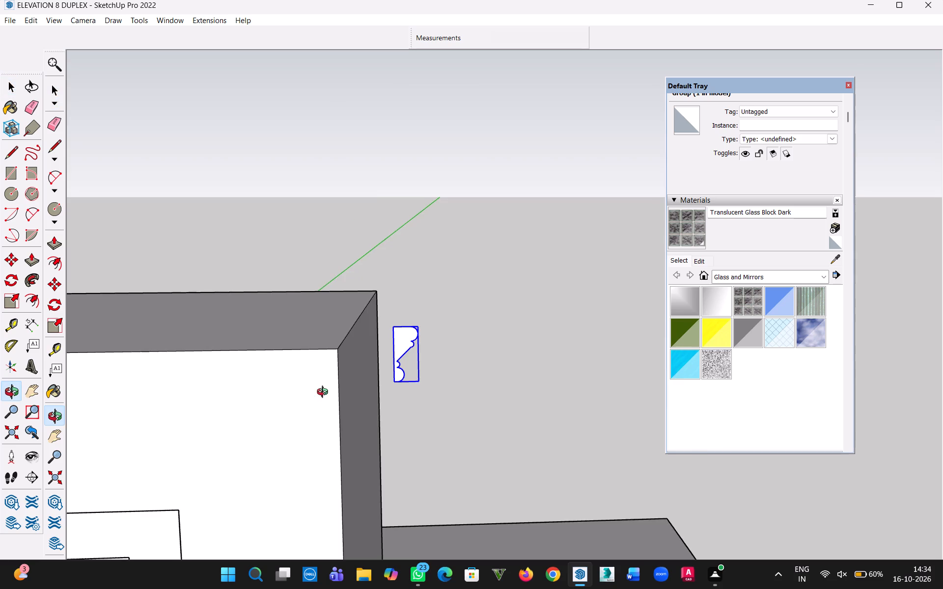
{"action": "middle_click_drag", "start_coordinate": [325, 393], "coordinate": [398, 384]}
{"action": "middle_click_drag", "start_coordinate": [366, 400], "coordinate": [369, 416]}
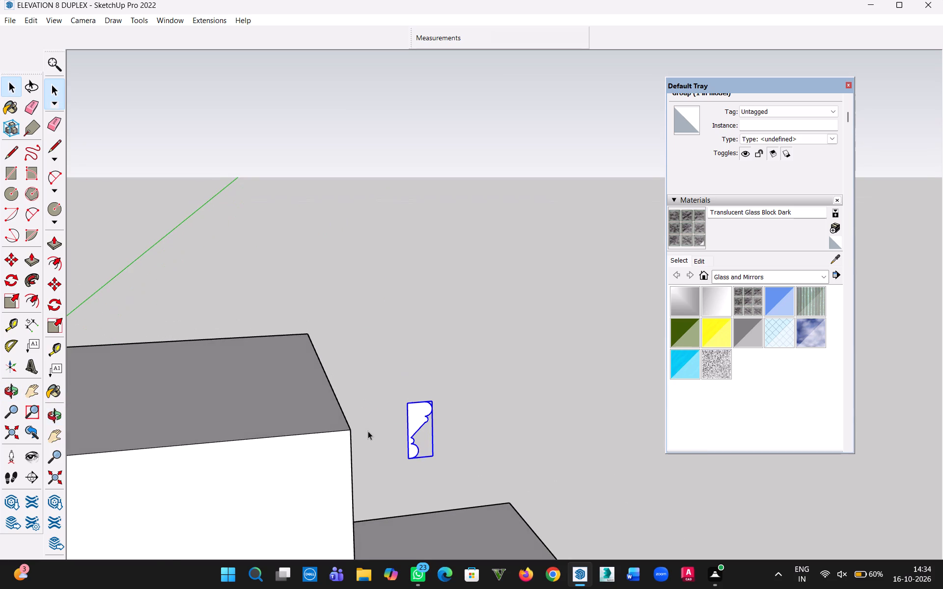
{"action": "scroll", "coordinate": [361, 435], "scroll_direction": "down", "scroll_amount": 3}
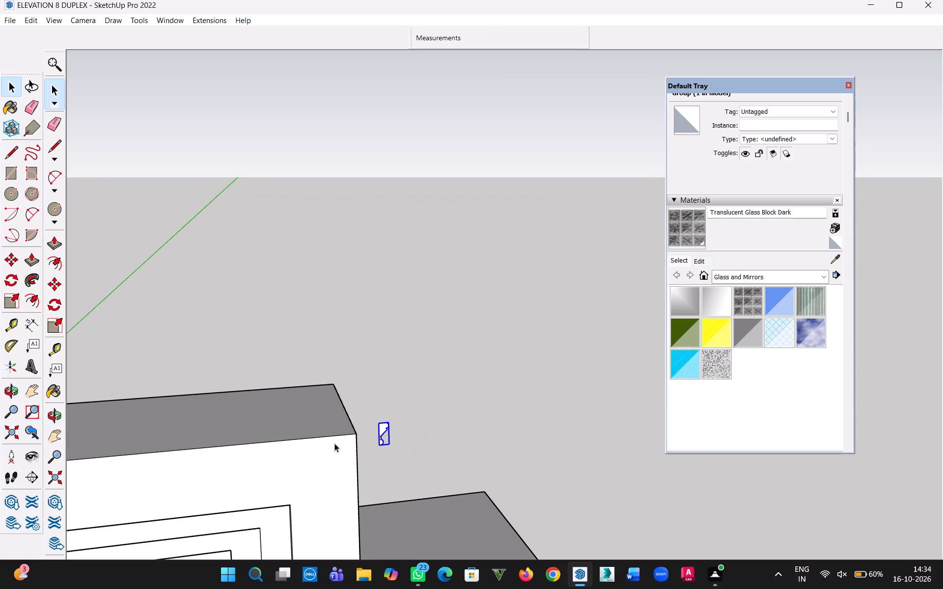
{"action": "scroll", "coordinate": [391, 436], "scroll_direction": "up", "scroll_amount": 6}
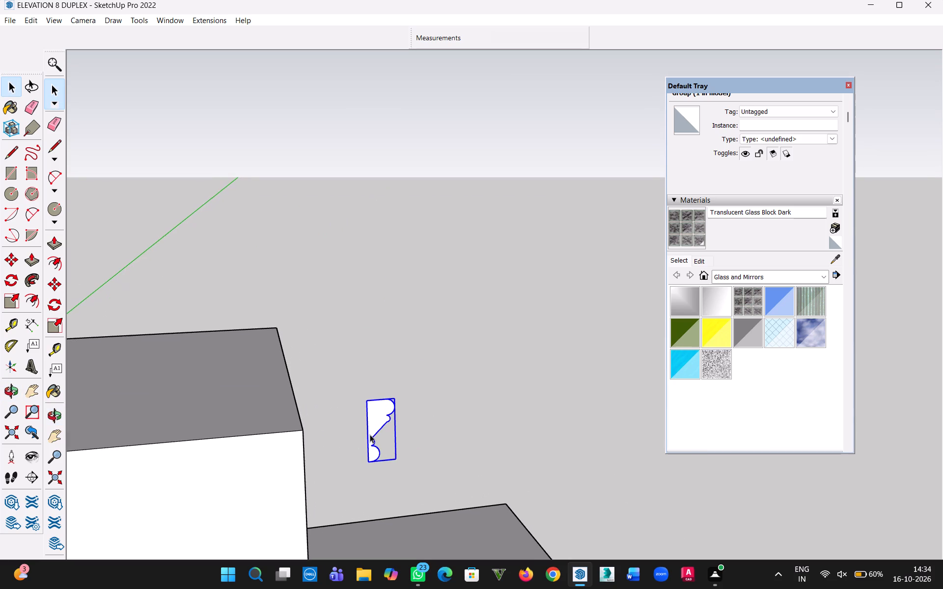
{"action": "scroll", "coordinate": [369, 434], "scroll_direction": "up", "scroll_amount": 4}
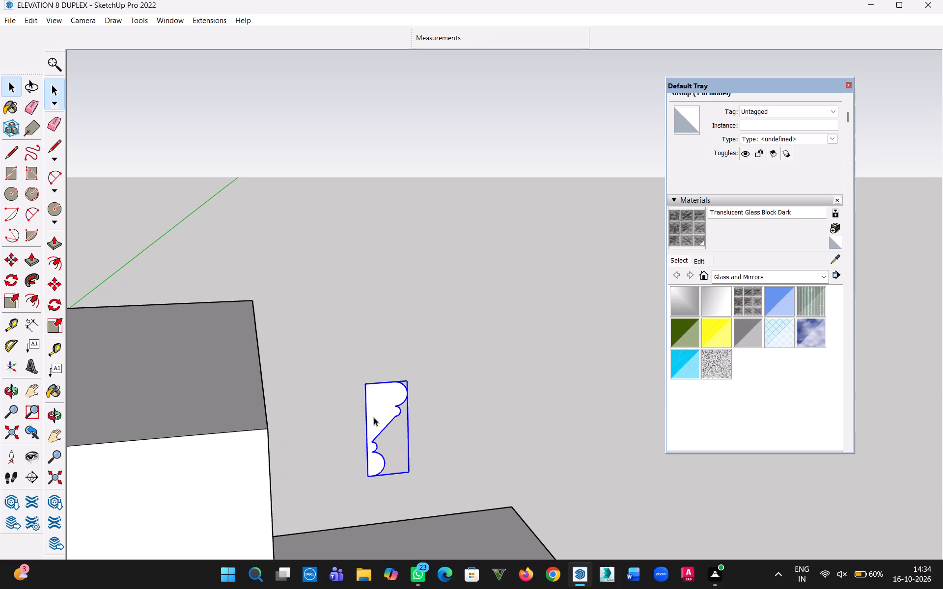
{"action": "key", "text": "m"}
{"action": "left_click", "coordinate": [366, 385]}
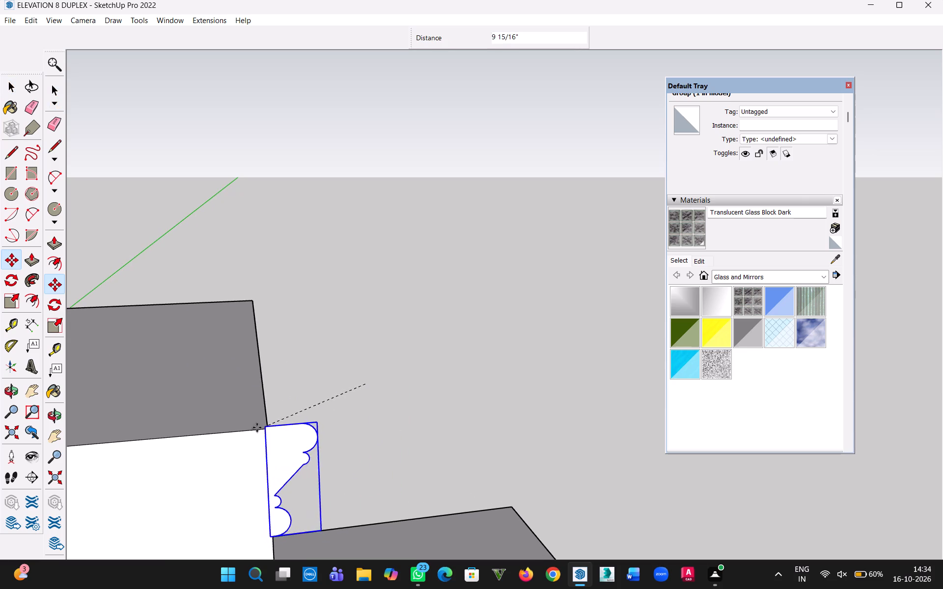
{"action": "middle_click_drag", "start_coordinate": [279, 341], "coordinate": [201, 384]}
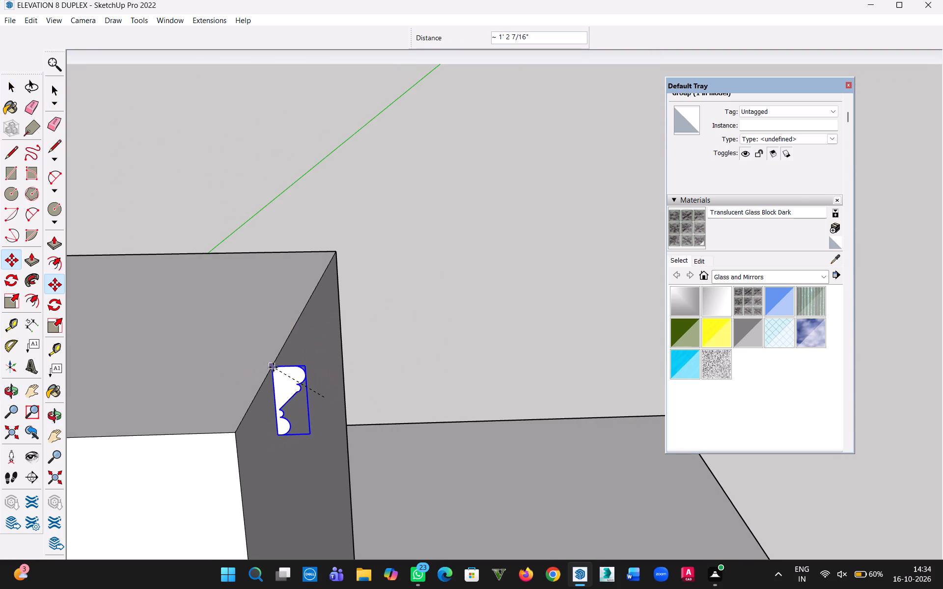
{"action": "left_click", "coordinate": [275, 366]}
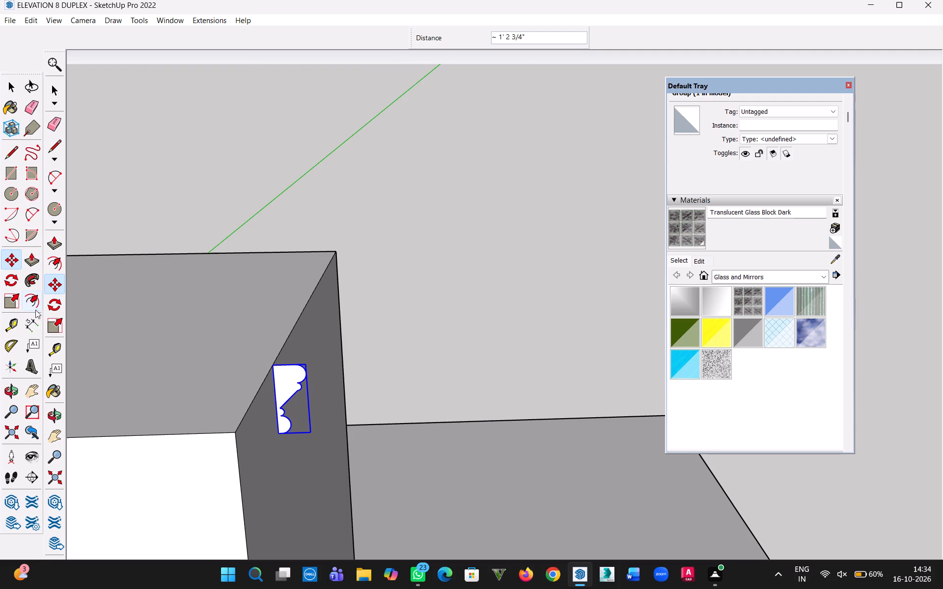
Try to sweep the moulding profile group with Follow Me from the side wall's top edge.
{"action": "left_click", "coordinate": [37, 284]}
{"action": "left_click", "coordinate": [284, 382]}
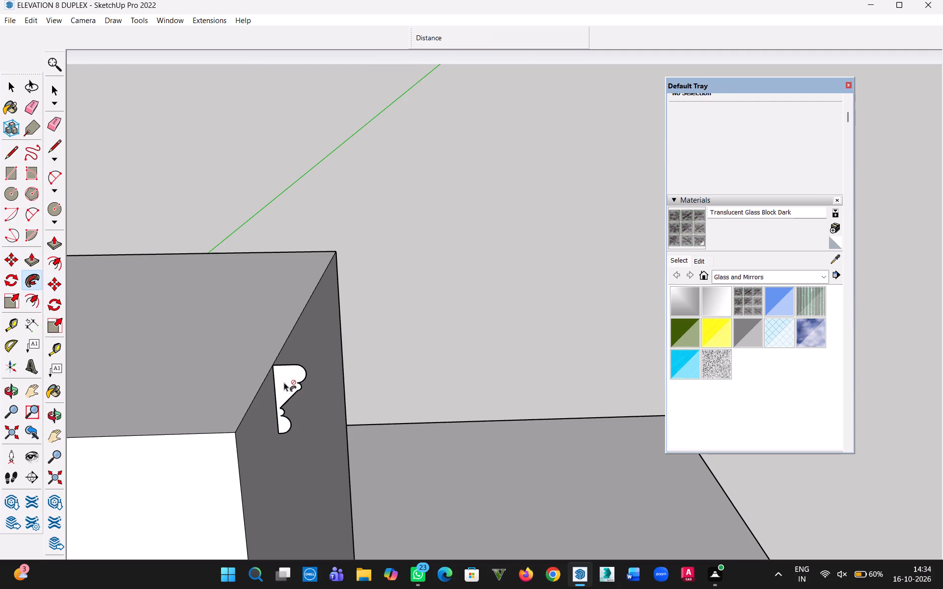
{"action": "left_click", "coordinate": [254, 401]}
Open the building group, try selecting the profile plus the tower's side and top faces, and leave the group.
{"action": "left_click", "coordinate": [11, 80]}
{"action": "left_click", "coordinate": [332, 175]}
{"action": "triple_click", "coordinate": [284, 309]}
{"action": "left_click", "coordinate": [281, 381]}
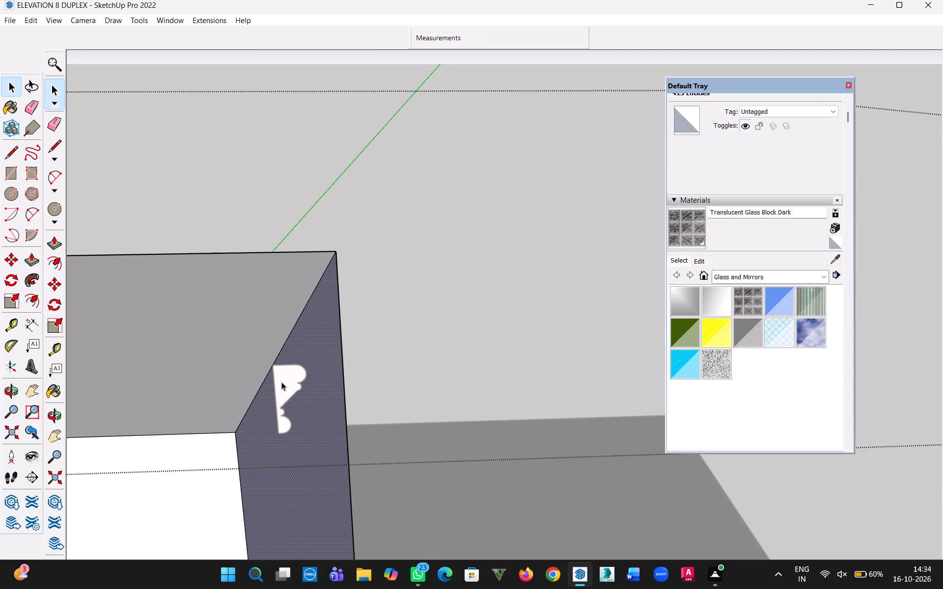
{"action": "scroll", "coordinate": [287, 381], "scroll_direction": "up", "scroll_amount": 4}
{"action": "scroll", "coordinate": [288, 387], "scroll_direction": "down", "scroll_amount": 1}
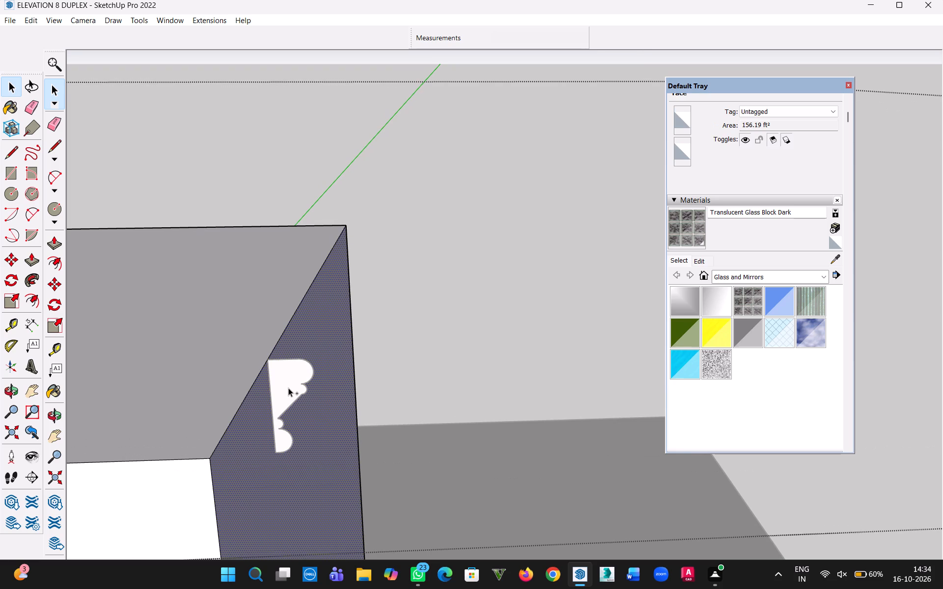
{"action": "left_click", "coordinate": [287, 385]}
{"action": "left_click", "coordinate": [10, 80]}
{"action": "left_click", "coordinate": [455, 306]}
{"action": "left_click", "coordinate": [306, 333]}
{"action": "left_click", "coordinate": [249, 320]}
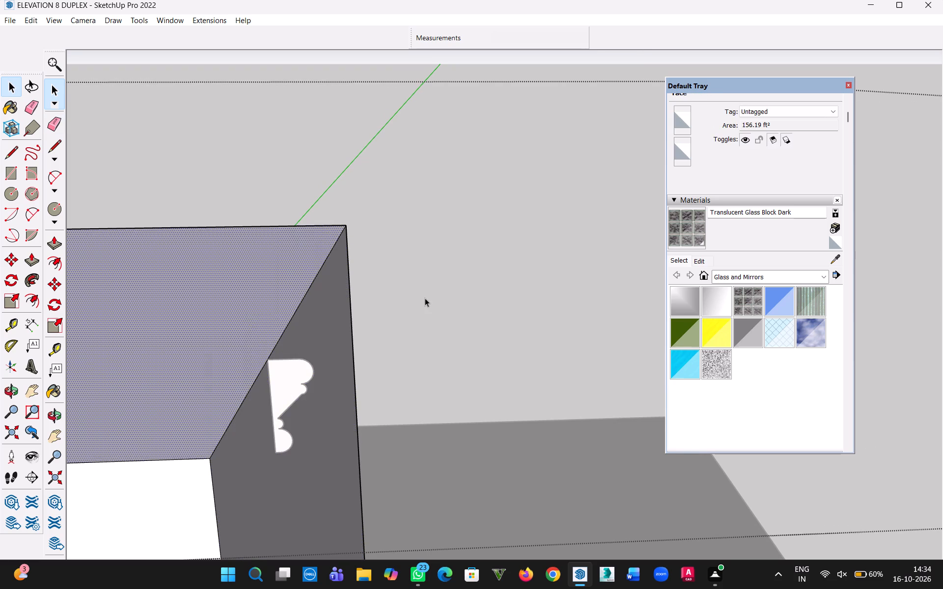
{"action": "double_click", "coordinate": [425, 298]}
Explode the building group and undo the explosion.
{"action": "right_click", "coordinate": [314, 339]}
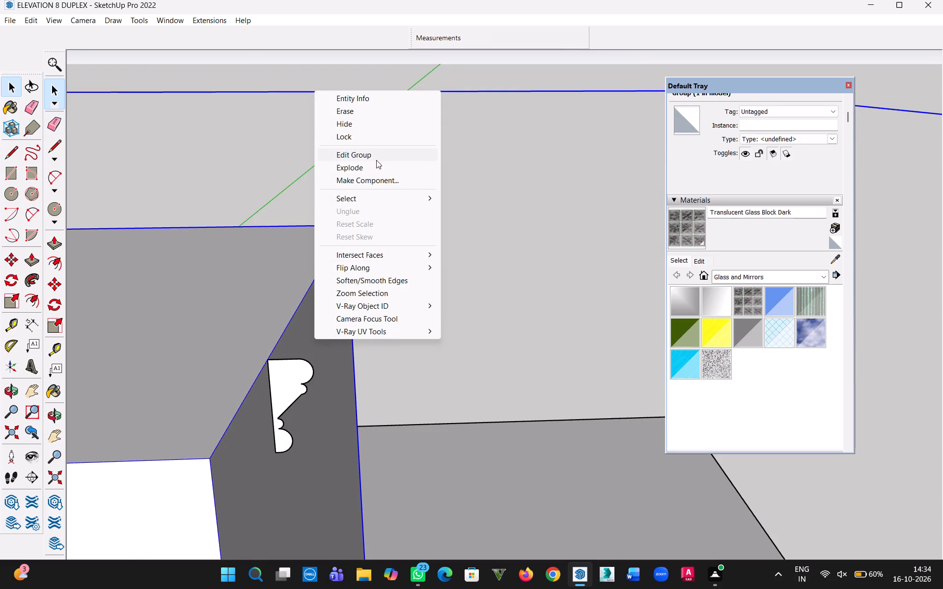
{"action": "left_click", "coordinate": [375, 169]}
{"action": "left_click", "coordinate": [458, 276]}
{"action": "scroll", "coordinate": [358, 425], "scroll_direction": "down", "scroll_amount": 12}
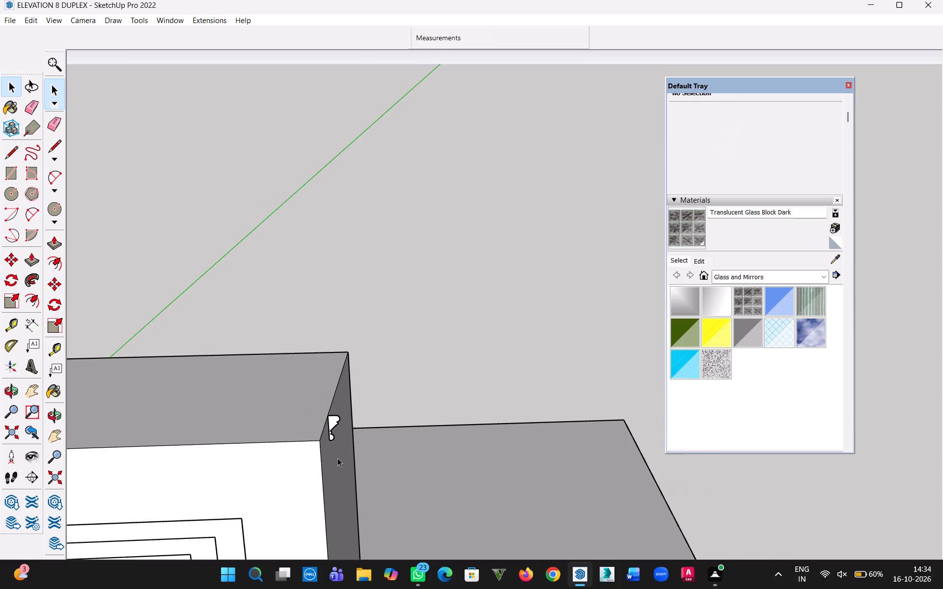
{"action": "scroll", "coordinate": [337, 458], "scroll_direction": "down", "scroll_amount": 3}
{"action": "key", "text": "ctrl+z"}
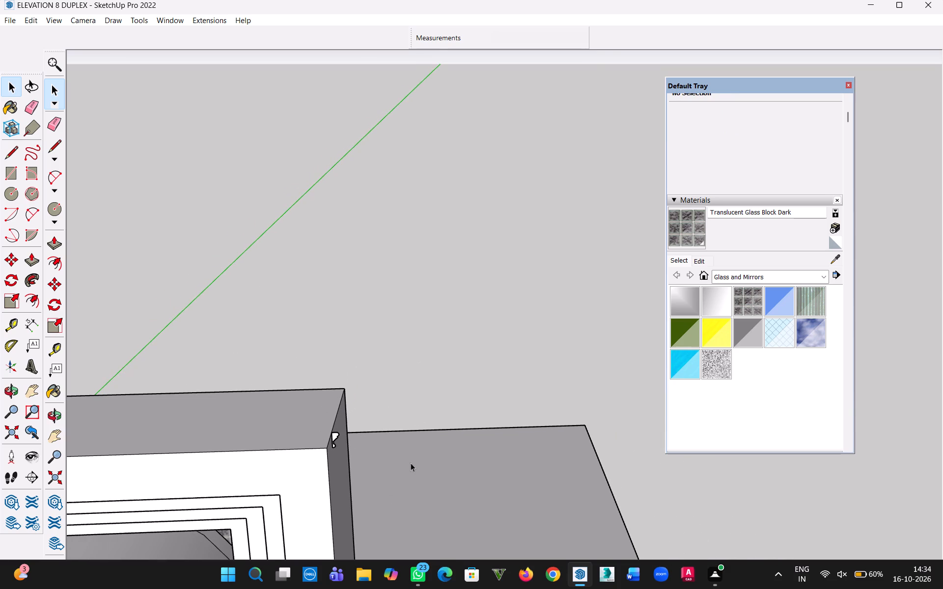
Examine the tower and the profile's placement on its side wall, opening and leaving the building group.
{"action": "key", "text": "h"}
{"action": "left_click_drag", "start_coordinate": [395, 486], "coordinate": [429, 232]}
{"action": "scroll", "coordinate": [469, 402], "scroll_direction": "down", "scroll_amount": 8}
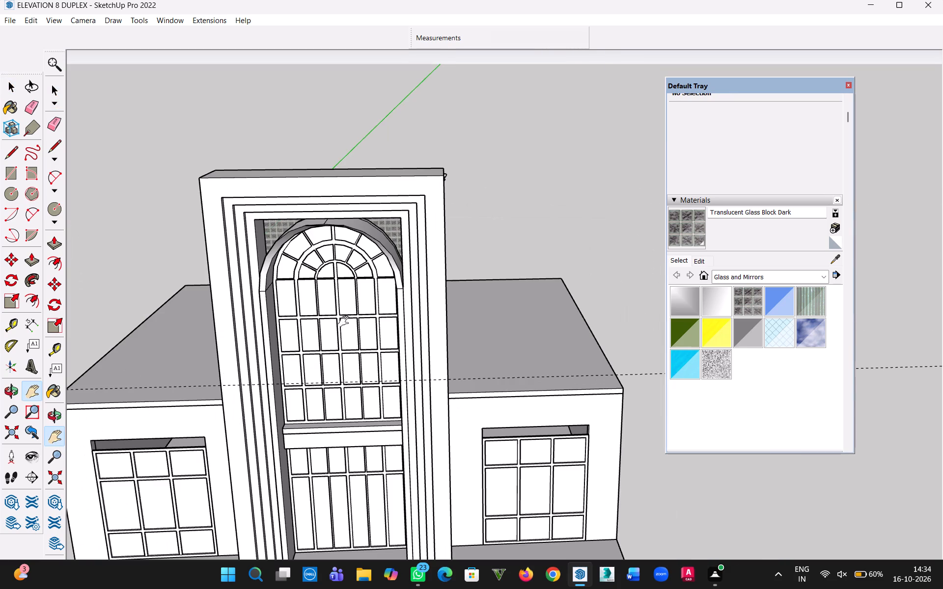
{"action": "left_click", "coordinate": [17, 92]}
{"action": "left_click", "coordinate": [112, 107]}
{"action": "left_click", "coordinate": [240, 215]}
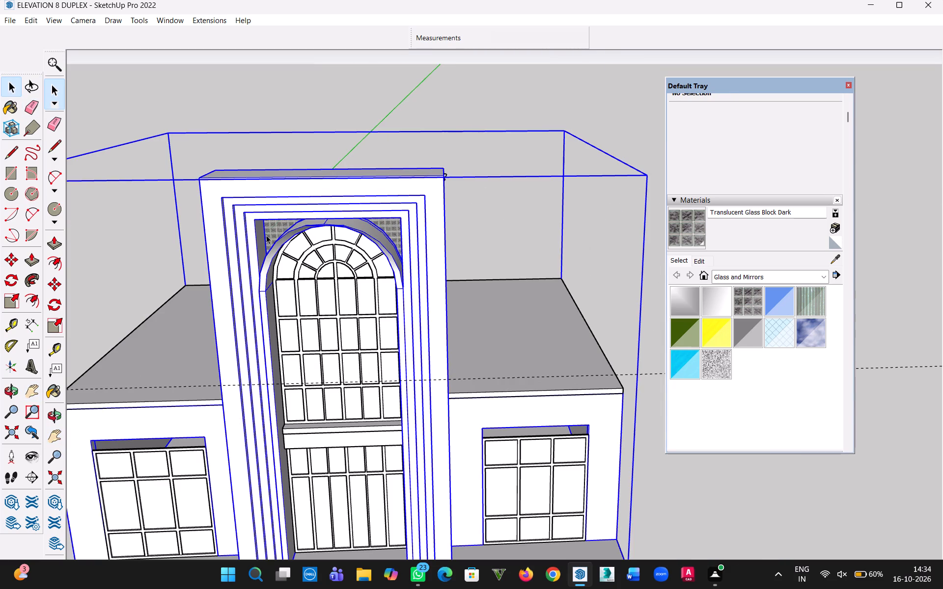
{"action": "left_click", "coordinate": [470, 126]}
{"action": "scroll", "coordinate": [460, 204], "scroll_direction": "up", "scroll_amount": 3}
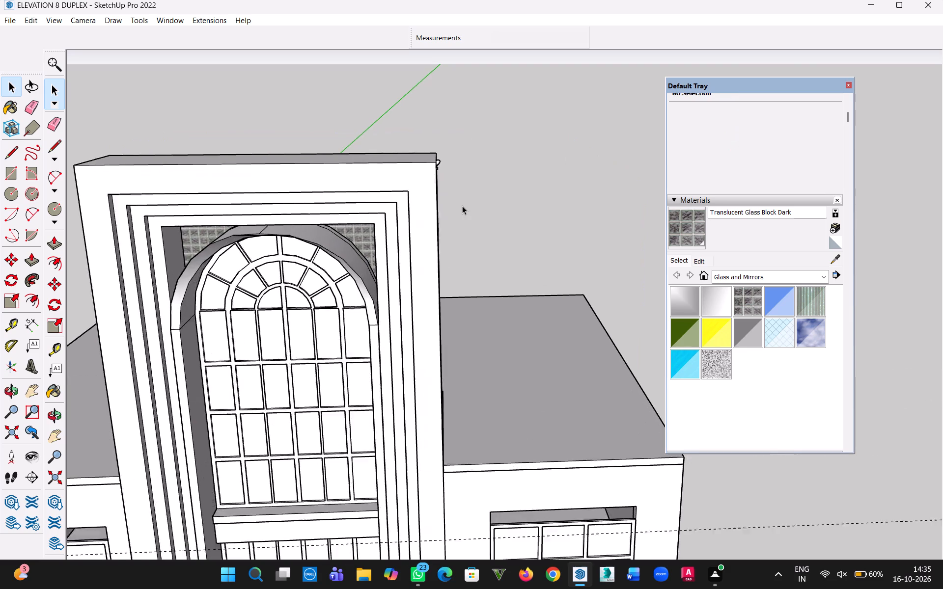
{"action": "scroll", "coordinate": [462, 206], "scroll_direction": "up", "scroll_amount": 2}
{"action": "middle_click_drag", "start_coordinate": [462, 213], "coordinate": [421, 253]}
{"action": "double_click", "coordinate": [343, 259]}
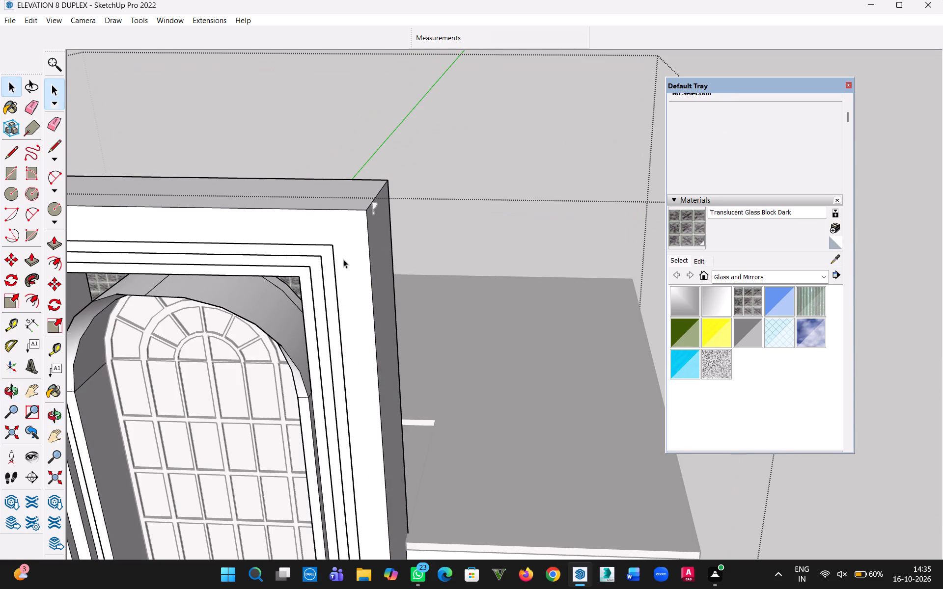
{"action": "scroll", "coordinate": [388, 203], "scroll_direction": "up", "scroll_amount": 9}
{"action": "left_click", "coordinate": [361, 200]}
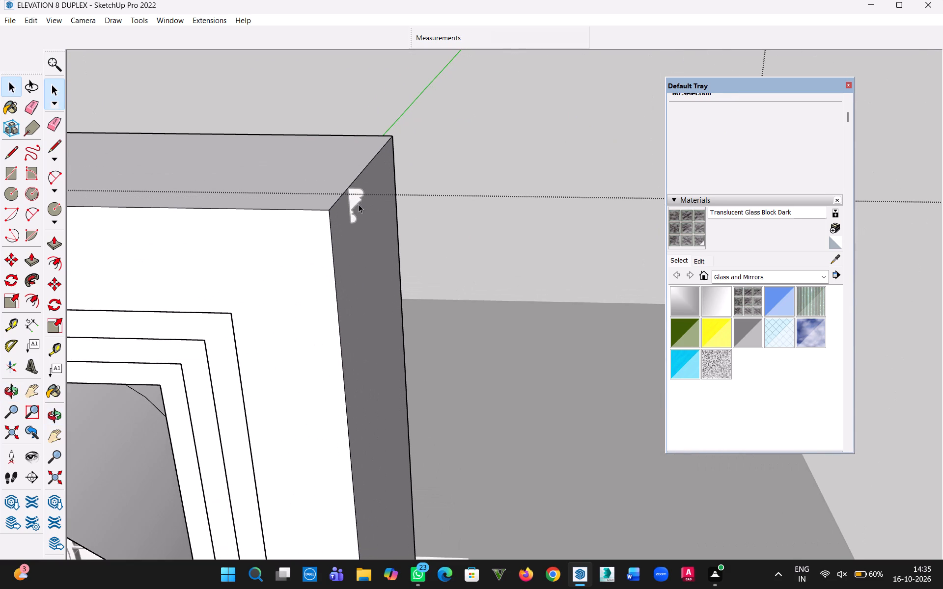
{"action": "scroll", "coordinate": [357, 210], "scroll_direction": "up", "scroll_amount": 10}
{"action": "left_click", "coordinate": [338, 180]}
{"action": "left_click", "coordinate": [449, 137]}
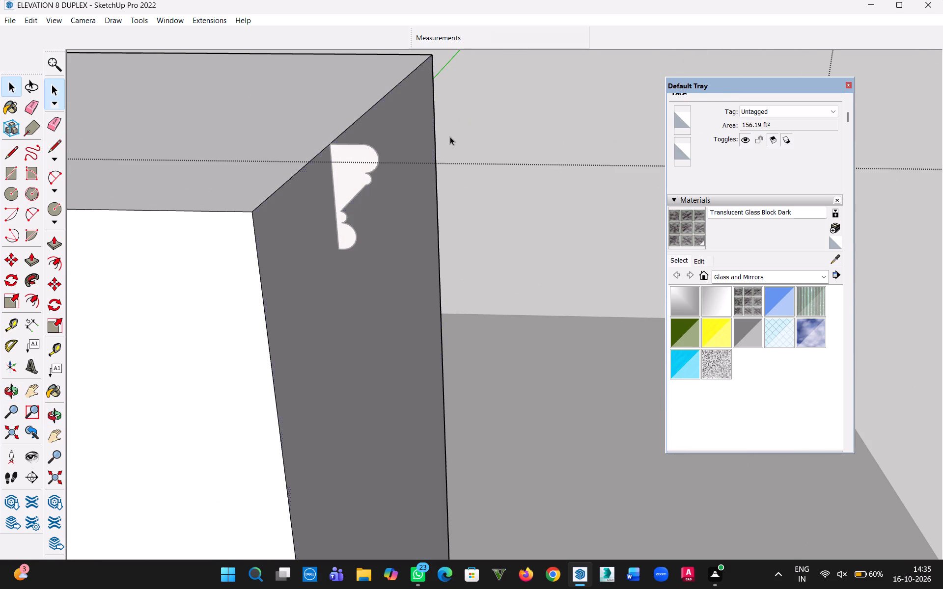
{"action": "left_click", "coordinate": [467, 136]}
{"action": "double_click", "coordinate": [473, 139]}
{"action": "left_click", "coordinate": [473, 139]}
{"action": "scroll", "coordinate": [413, 204], "scroll_direction": "down", "scroll_amount": 15}
Draw an 18' 6" by 4' 9" rectangle over the tower's top face, from its back corner to the opposite front corner.
{"action": "key", "text": "r"}
{"action": "middle_click_drag", "start_coordinate": [289, 227], "coordinate": [425, 277]}
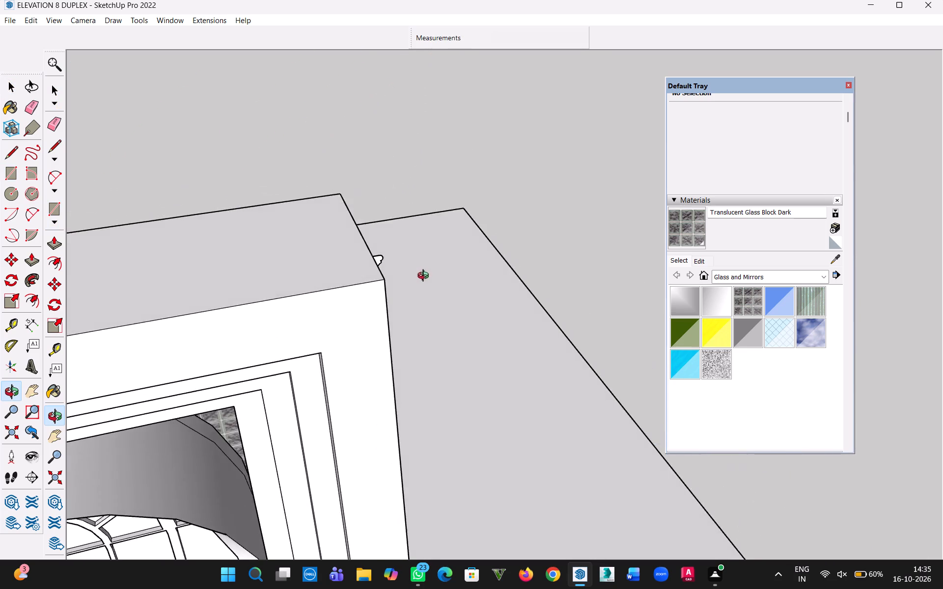
{"action": "middle_click_drag", "start_coordinate": [425, 277], "coordinate": [405, 304]}
{"action": "key", "text": "h"}
{"action": "left_click_drag", "start_coordinate": [306, 313], "coordinate": [599, 358]}
{"action": "scroll", "coordinate": [577, 359], "scroll_direction": "down", "scroll_amount": 8}
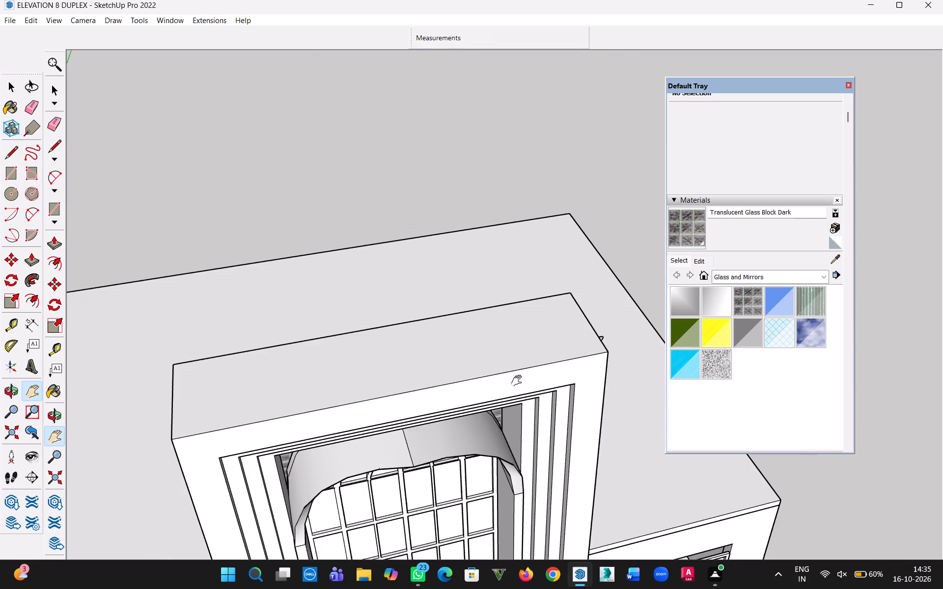
{"action": "key", "text": "Escape"}
{"action": "left_click", "coordinate": [173, 365]}
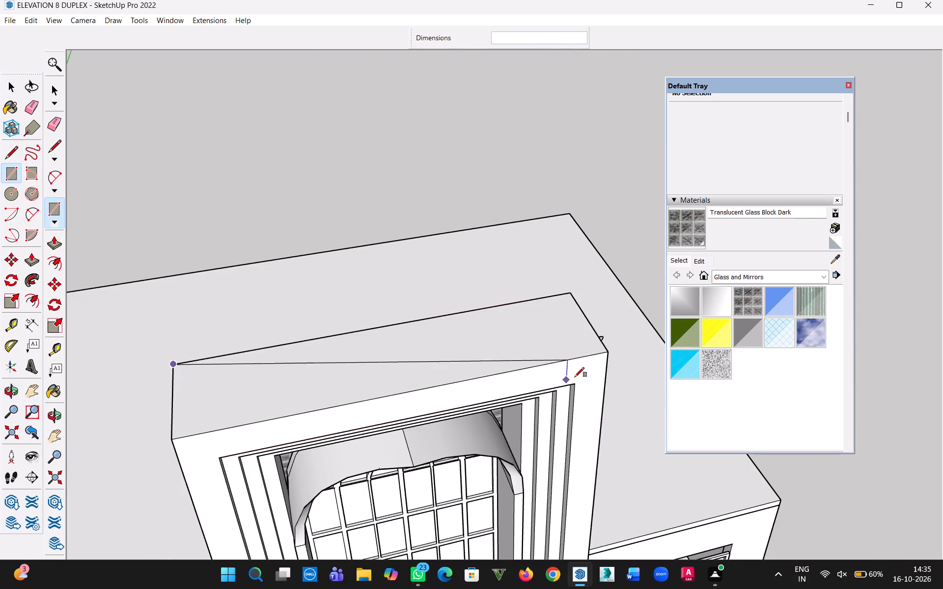
{"action": "left_click", "coordinate": [607, 348]}
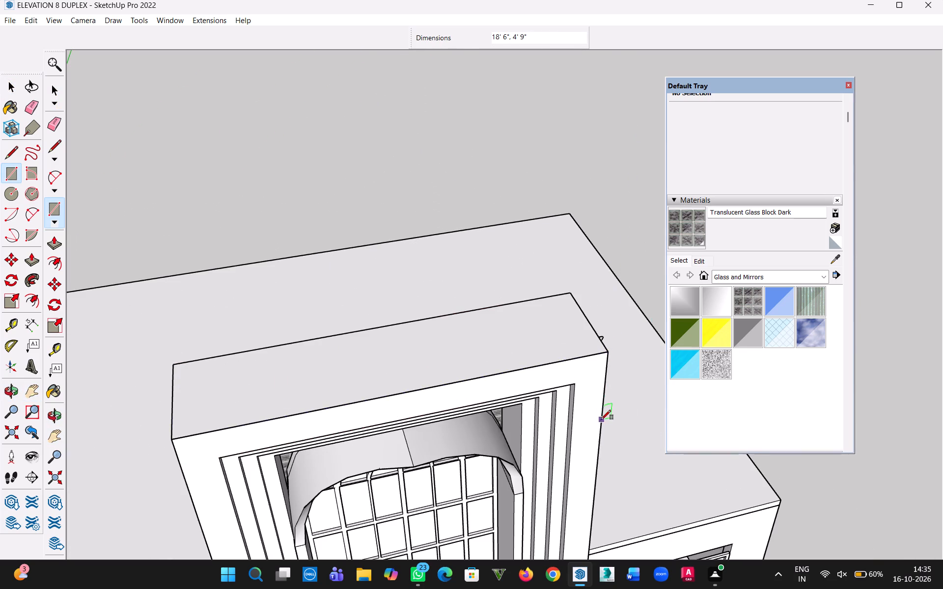
{"action": "middle_click_drag", "start_coordinate": [596, 423], "coordinate": [363, 376]}
{"action": "scroll", "coordinate": [462, 349], "scroll_direction": "up", "scroll_amount": 14}
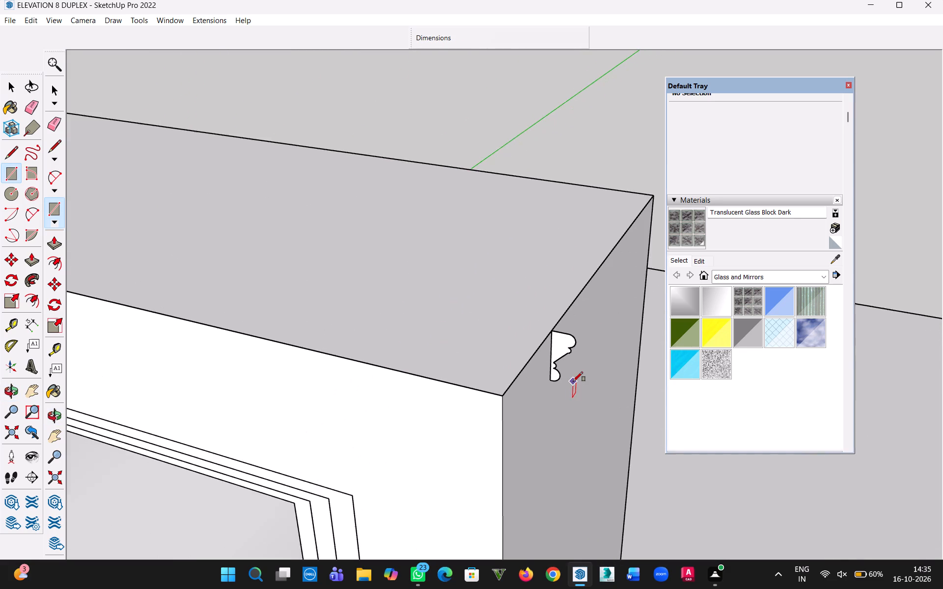
{"action": "key", "text": "Escape"}
Explode the moulding profile group on the tower's side wall into loose geometry.
{"action": "scroll", "coordinate": [551, 376], "scroll_direction": "up", "scroll_amount": 10}
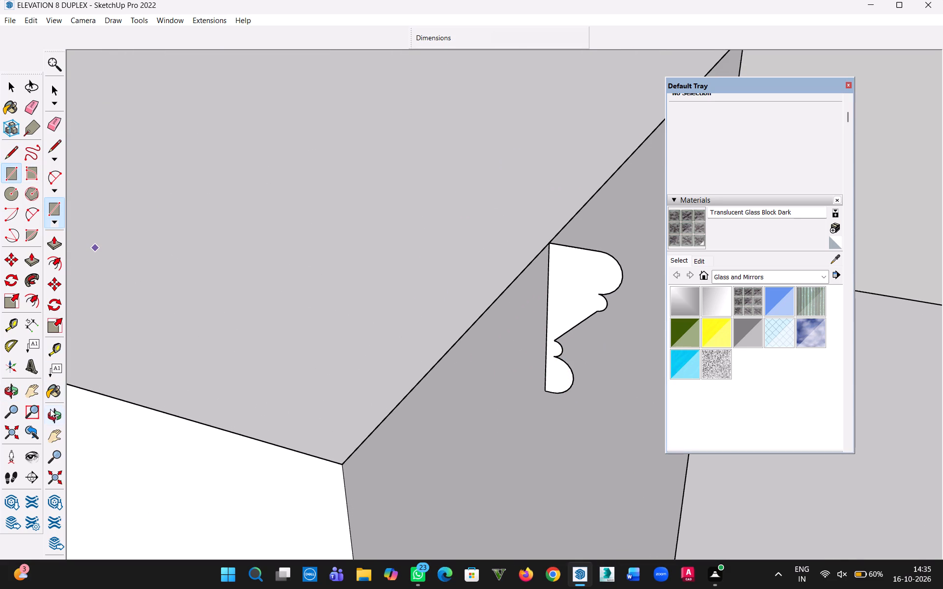
{"action": "left_click", "coordinate": [36, 285]}
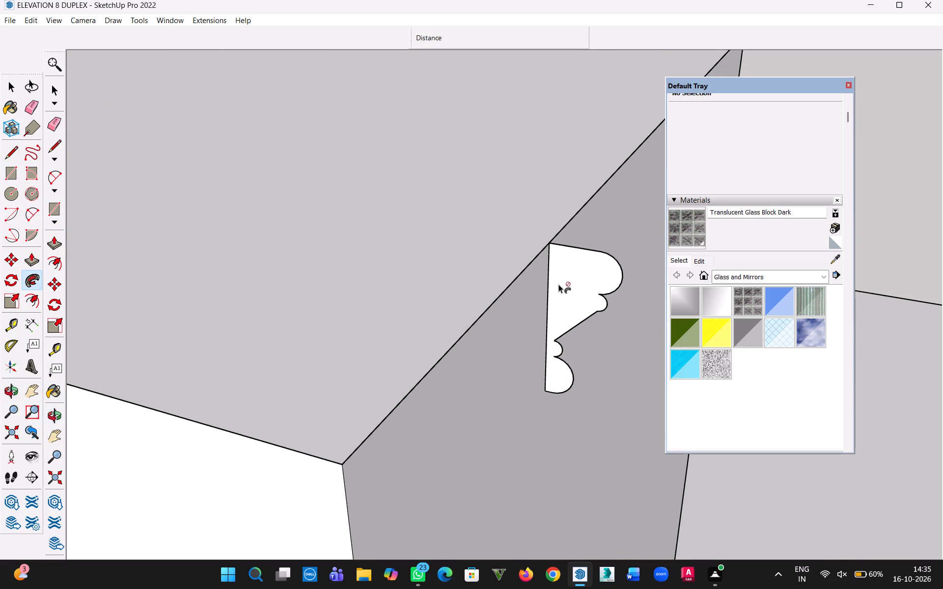
{"action": "key", "text": "Escape"}
{"action": "left_click", "coordinate": [4, 82]}
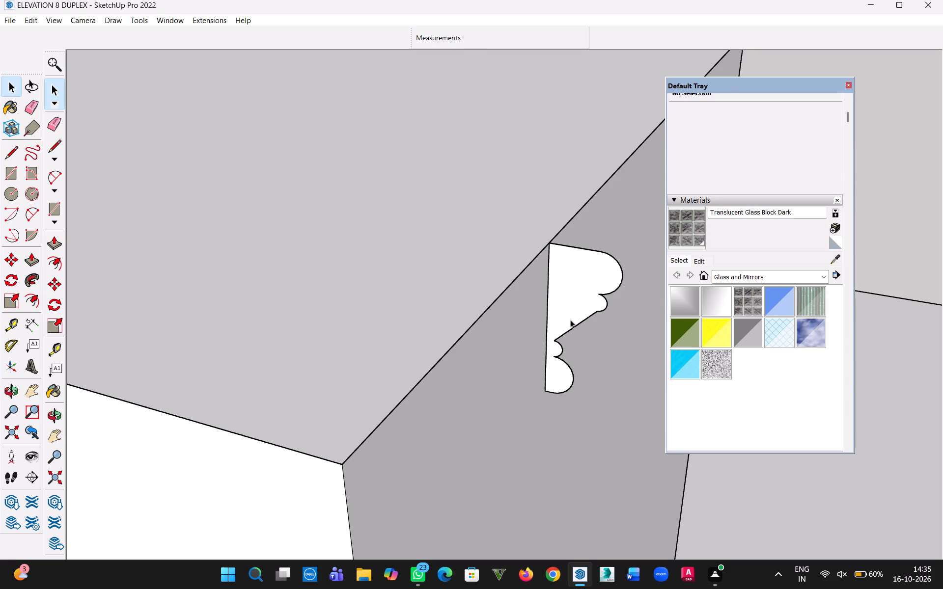
{"action": "left_click", "coordinate": [566, 278]}
{"action": "right_click", "coordinate": [566, 278]}
{"action": "left_click", "coordinate": [605, 358]}
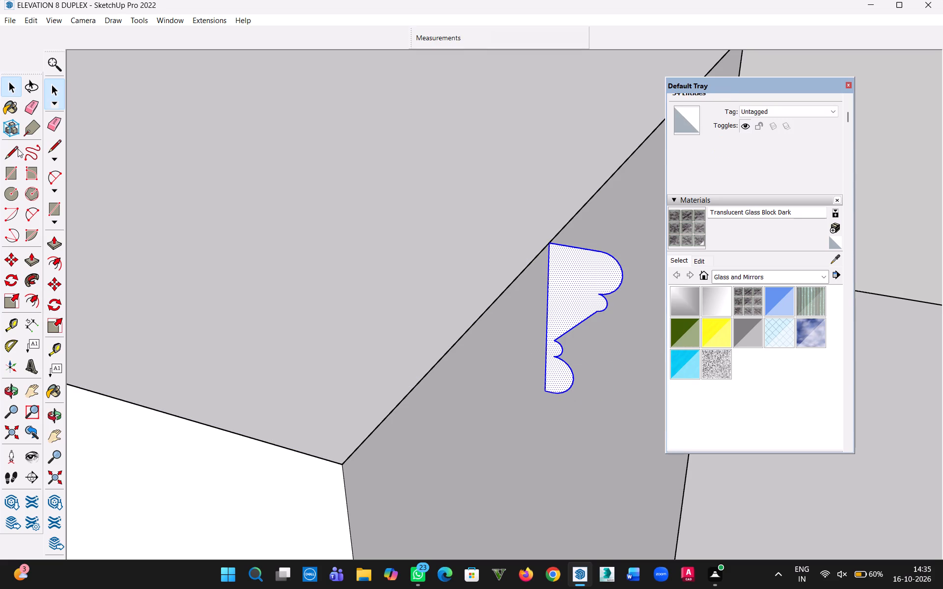
Sweep the moulding profile with Follow Me along the side wall's top edge to the front corner.
{"action": "left_click", "coordinate": [31, 283]}
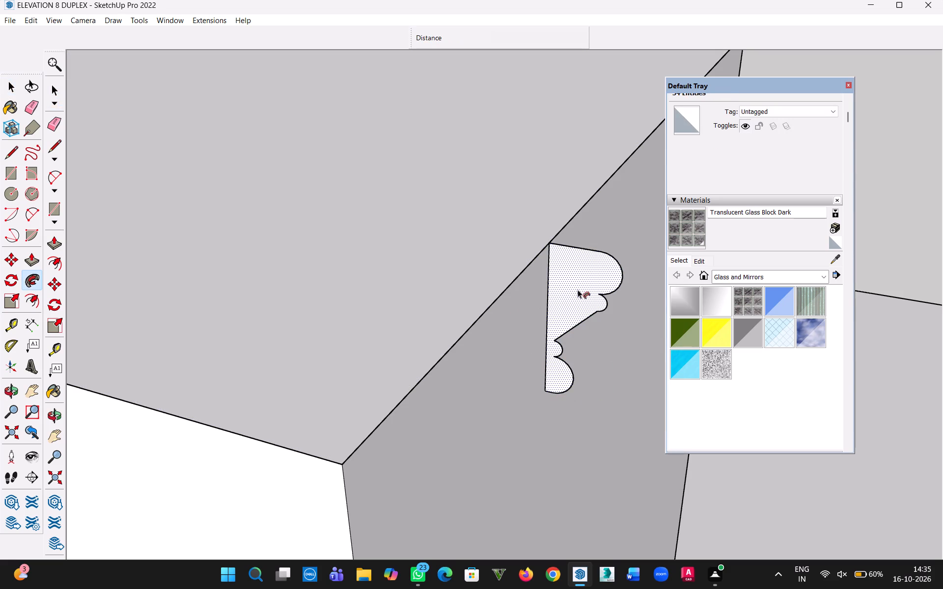
{"action": "left_click", "coordinate": [578, 290]}
{"action": "scroll", "coordinate": [280, 460], "scroll_direction": "down", "scroll_amount": 10}
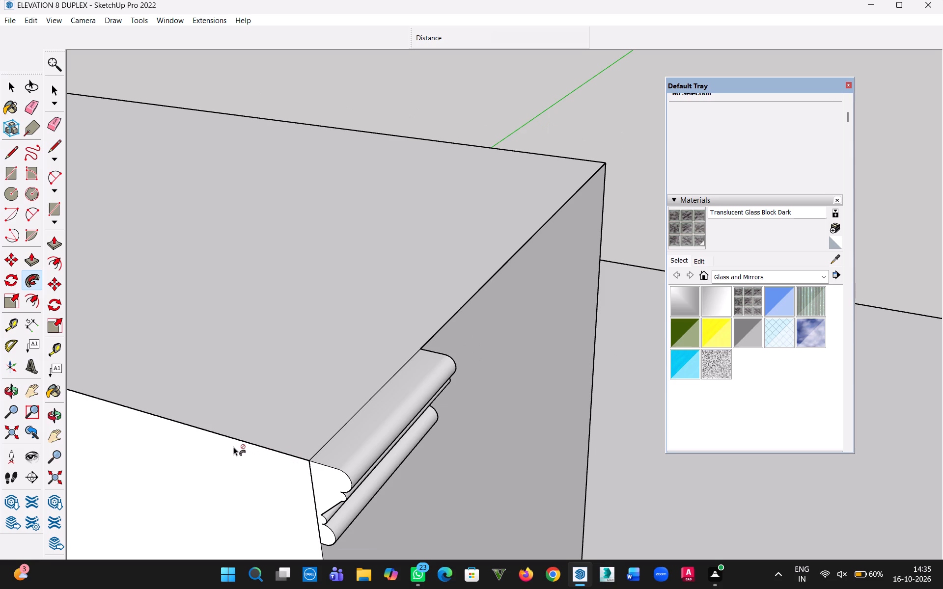
{"action": "key", "text": "Escape"}
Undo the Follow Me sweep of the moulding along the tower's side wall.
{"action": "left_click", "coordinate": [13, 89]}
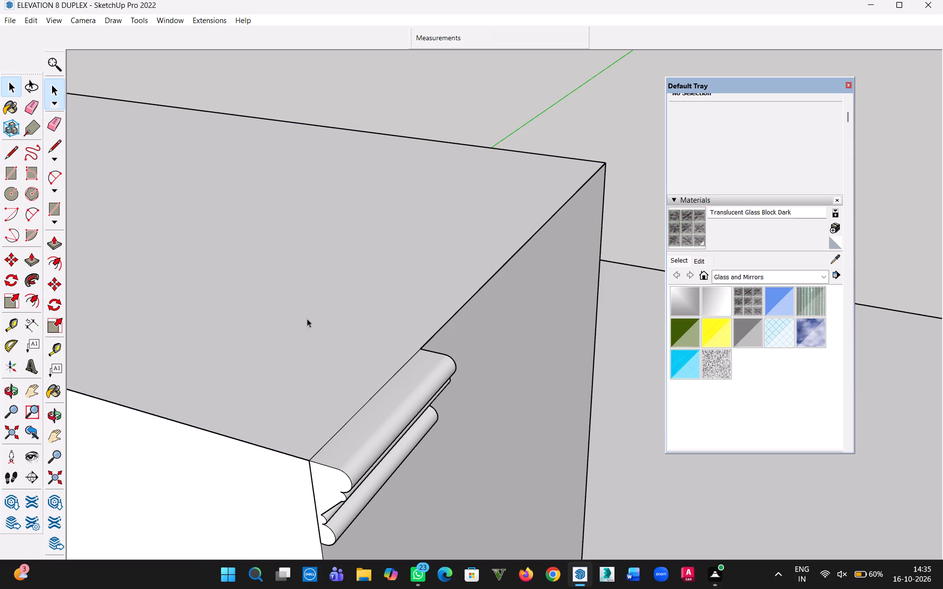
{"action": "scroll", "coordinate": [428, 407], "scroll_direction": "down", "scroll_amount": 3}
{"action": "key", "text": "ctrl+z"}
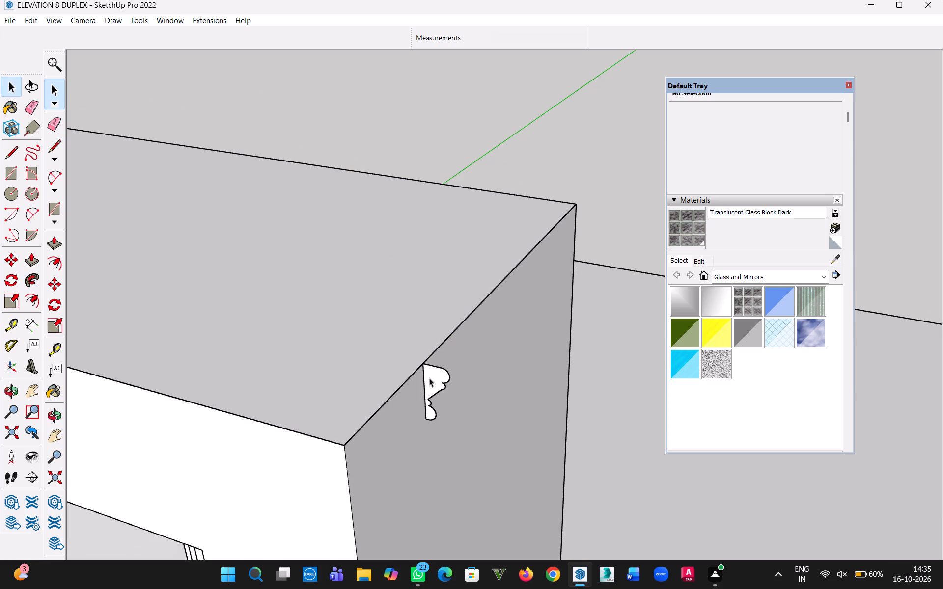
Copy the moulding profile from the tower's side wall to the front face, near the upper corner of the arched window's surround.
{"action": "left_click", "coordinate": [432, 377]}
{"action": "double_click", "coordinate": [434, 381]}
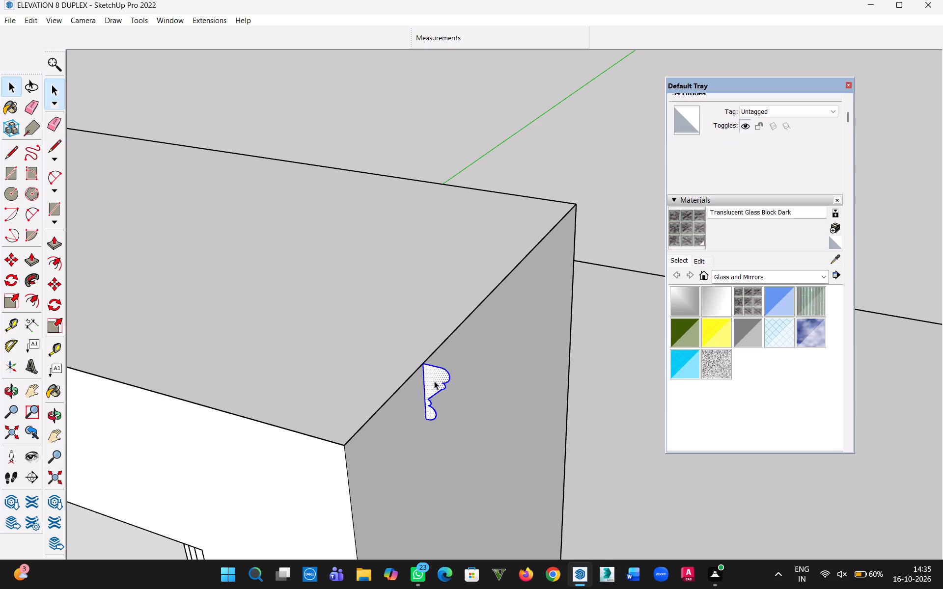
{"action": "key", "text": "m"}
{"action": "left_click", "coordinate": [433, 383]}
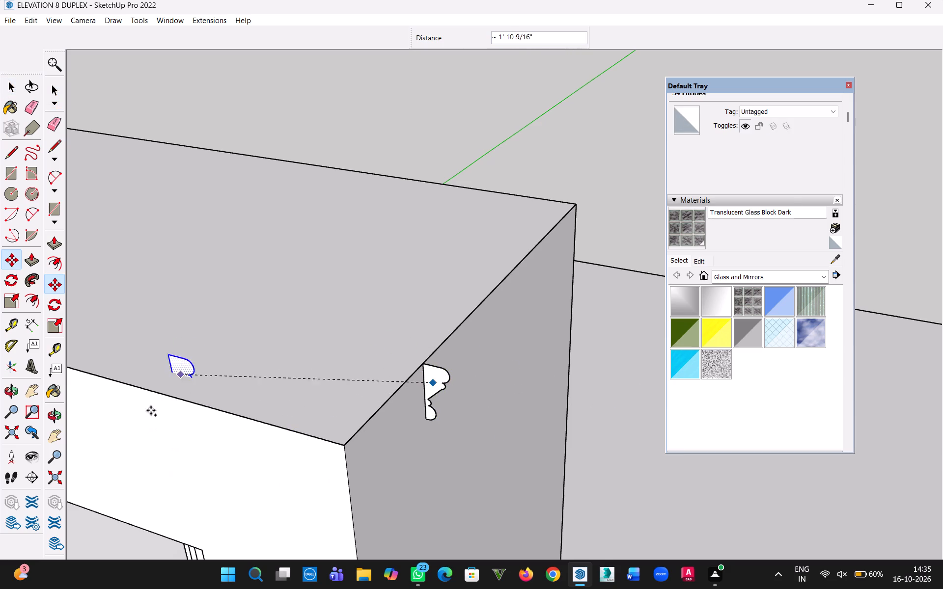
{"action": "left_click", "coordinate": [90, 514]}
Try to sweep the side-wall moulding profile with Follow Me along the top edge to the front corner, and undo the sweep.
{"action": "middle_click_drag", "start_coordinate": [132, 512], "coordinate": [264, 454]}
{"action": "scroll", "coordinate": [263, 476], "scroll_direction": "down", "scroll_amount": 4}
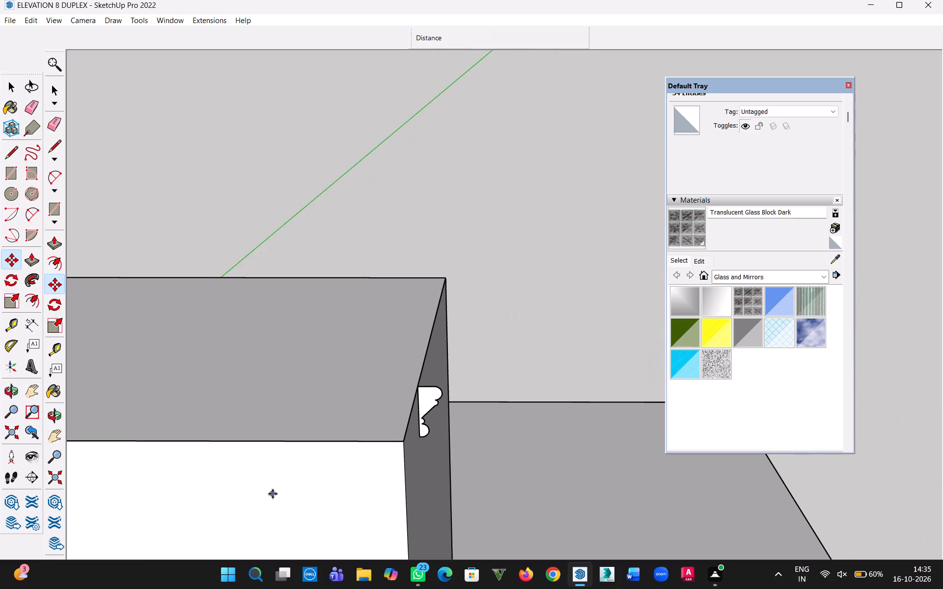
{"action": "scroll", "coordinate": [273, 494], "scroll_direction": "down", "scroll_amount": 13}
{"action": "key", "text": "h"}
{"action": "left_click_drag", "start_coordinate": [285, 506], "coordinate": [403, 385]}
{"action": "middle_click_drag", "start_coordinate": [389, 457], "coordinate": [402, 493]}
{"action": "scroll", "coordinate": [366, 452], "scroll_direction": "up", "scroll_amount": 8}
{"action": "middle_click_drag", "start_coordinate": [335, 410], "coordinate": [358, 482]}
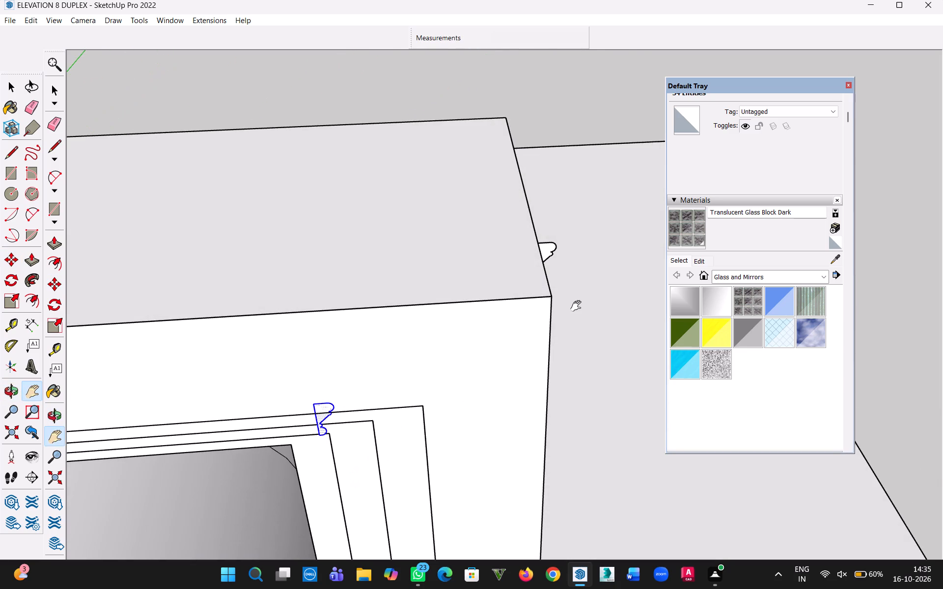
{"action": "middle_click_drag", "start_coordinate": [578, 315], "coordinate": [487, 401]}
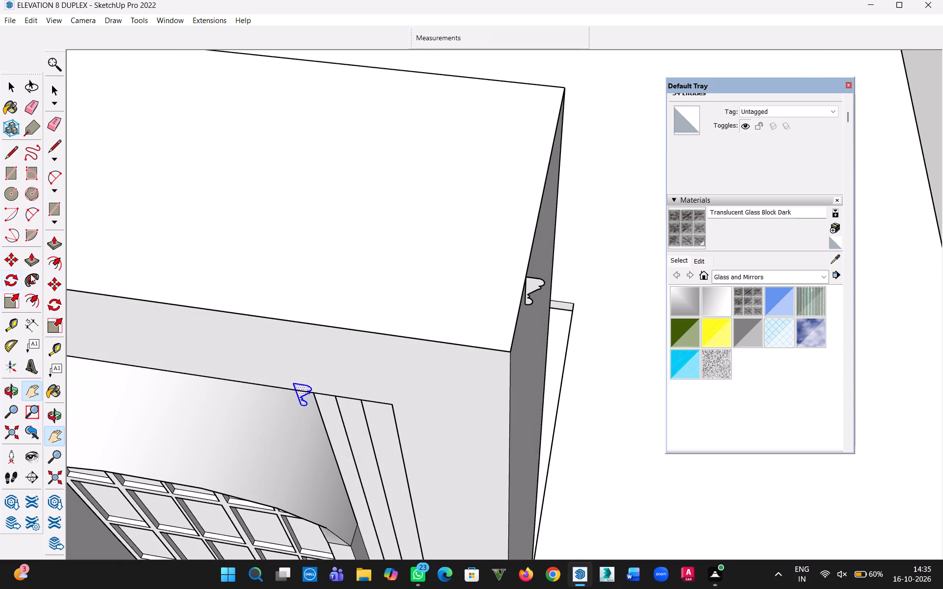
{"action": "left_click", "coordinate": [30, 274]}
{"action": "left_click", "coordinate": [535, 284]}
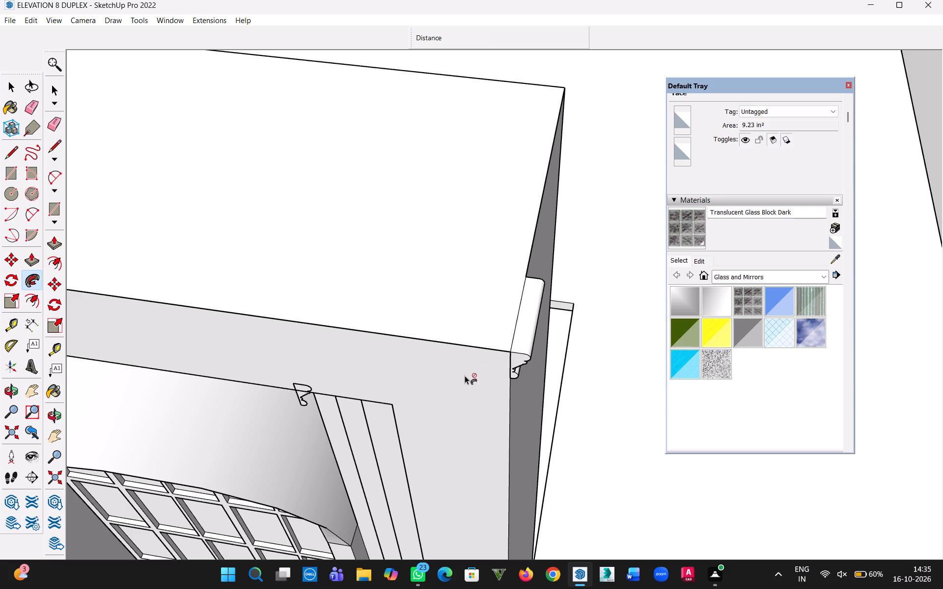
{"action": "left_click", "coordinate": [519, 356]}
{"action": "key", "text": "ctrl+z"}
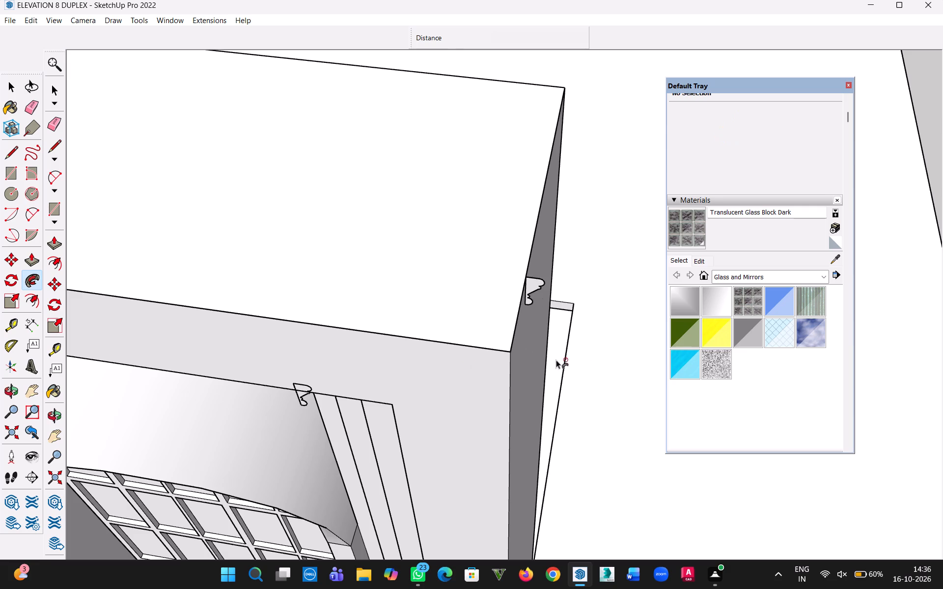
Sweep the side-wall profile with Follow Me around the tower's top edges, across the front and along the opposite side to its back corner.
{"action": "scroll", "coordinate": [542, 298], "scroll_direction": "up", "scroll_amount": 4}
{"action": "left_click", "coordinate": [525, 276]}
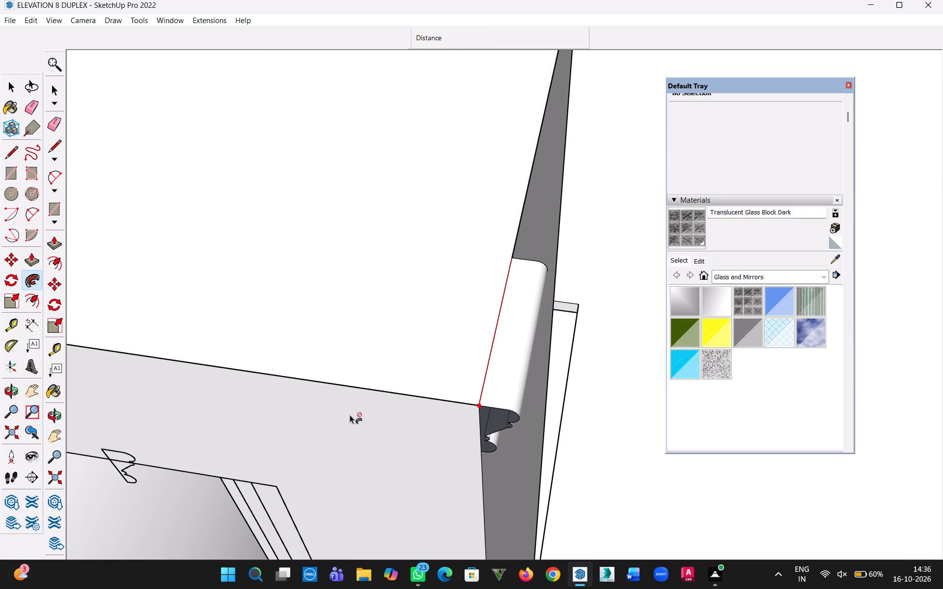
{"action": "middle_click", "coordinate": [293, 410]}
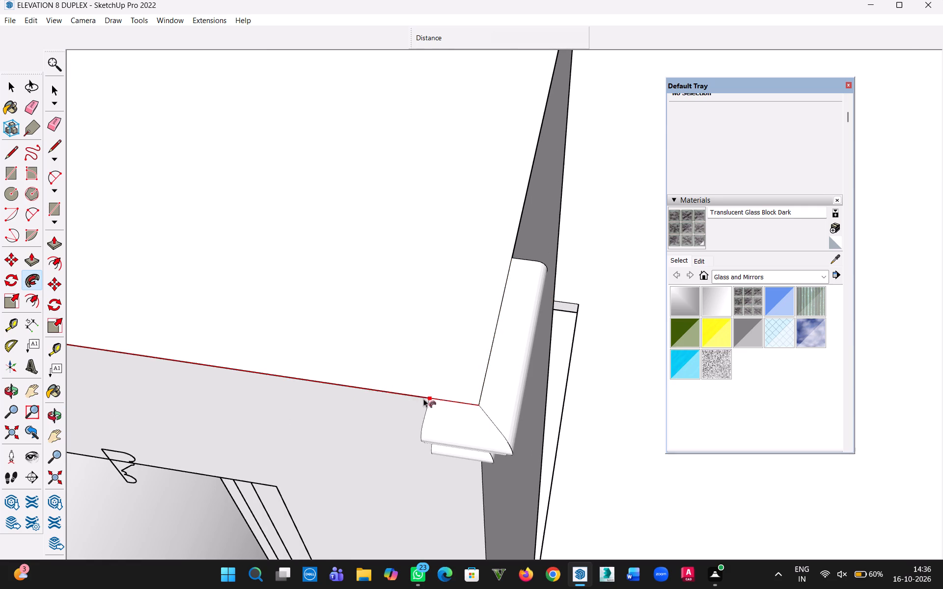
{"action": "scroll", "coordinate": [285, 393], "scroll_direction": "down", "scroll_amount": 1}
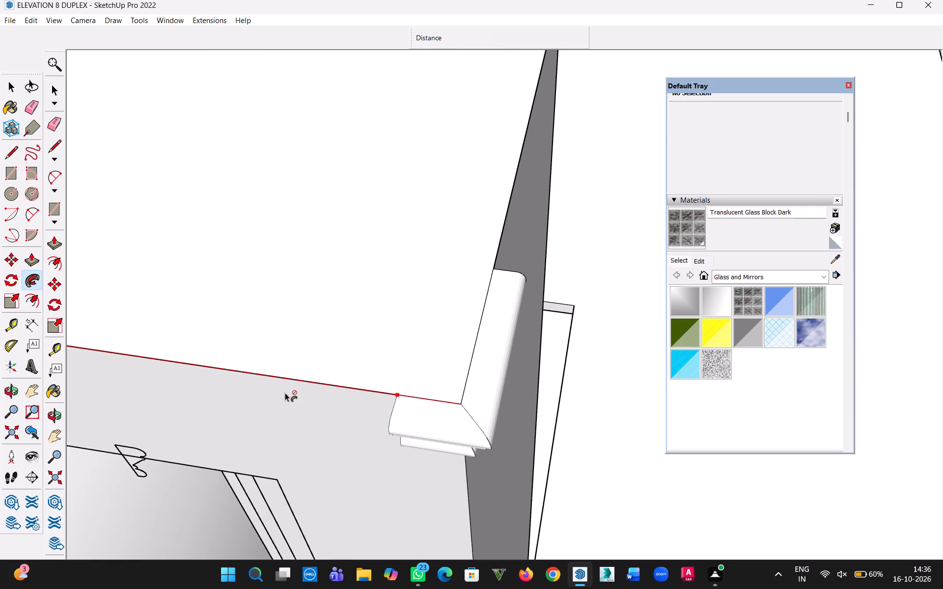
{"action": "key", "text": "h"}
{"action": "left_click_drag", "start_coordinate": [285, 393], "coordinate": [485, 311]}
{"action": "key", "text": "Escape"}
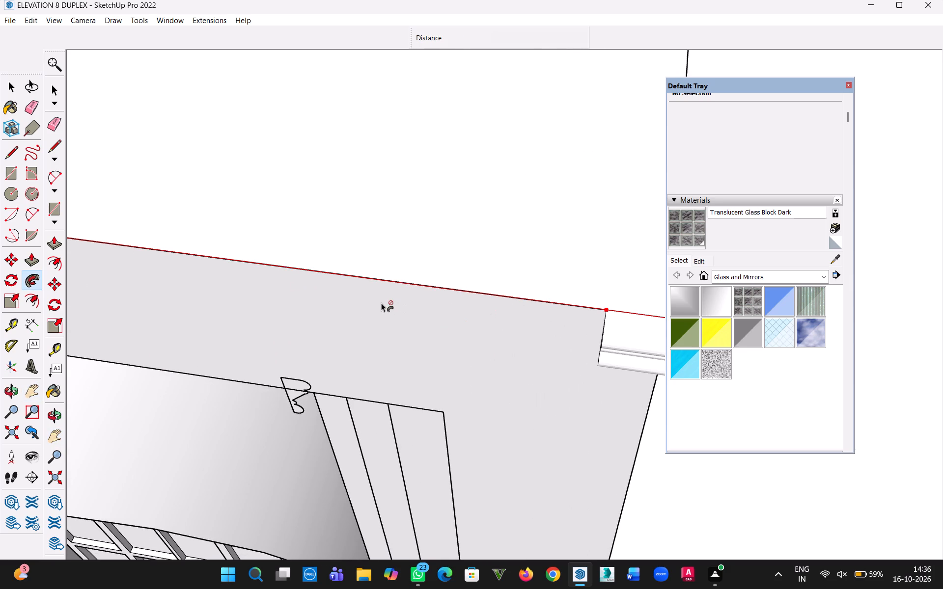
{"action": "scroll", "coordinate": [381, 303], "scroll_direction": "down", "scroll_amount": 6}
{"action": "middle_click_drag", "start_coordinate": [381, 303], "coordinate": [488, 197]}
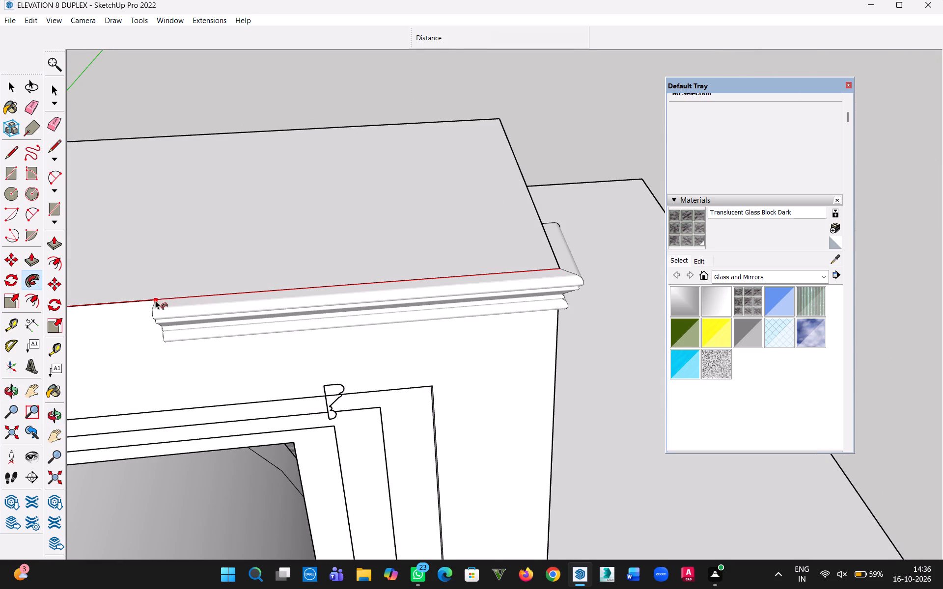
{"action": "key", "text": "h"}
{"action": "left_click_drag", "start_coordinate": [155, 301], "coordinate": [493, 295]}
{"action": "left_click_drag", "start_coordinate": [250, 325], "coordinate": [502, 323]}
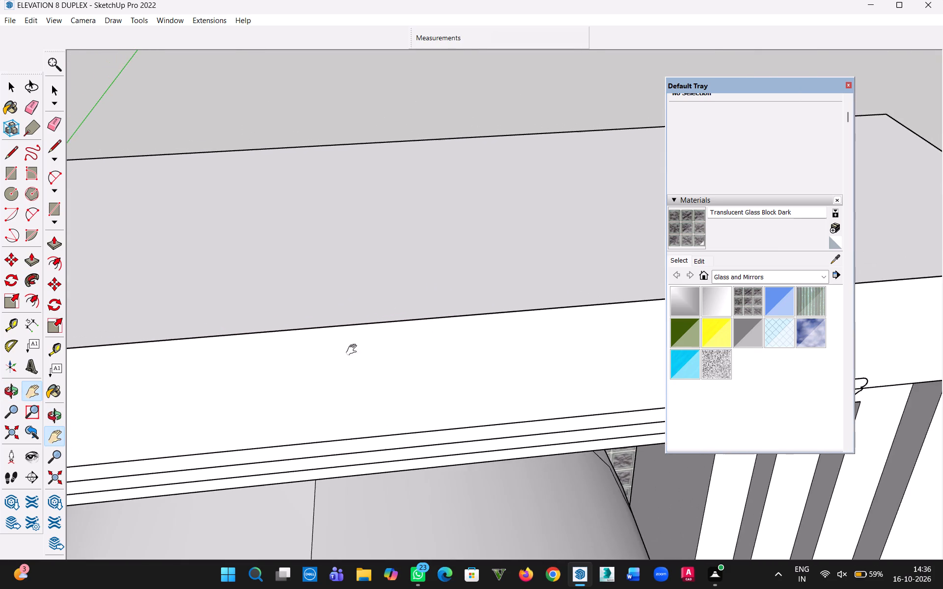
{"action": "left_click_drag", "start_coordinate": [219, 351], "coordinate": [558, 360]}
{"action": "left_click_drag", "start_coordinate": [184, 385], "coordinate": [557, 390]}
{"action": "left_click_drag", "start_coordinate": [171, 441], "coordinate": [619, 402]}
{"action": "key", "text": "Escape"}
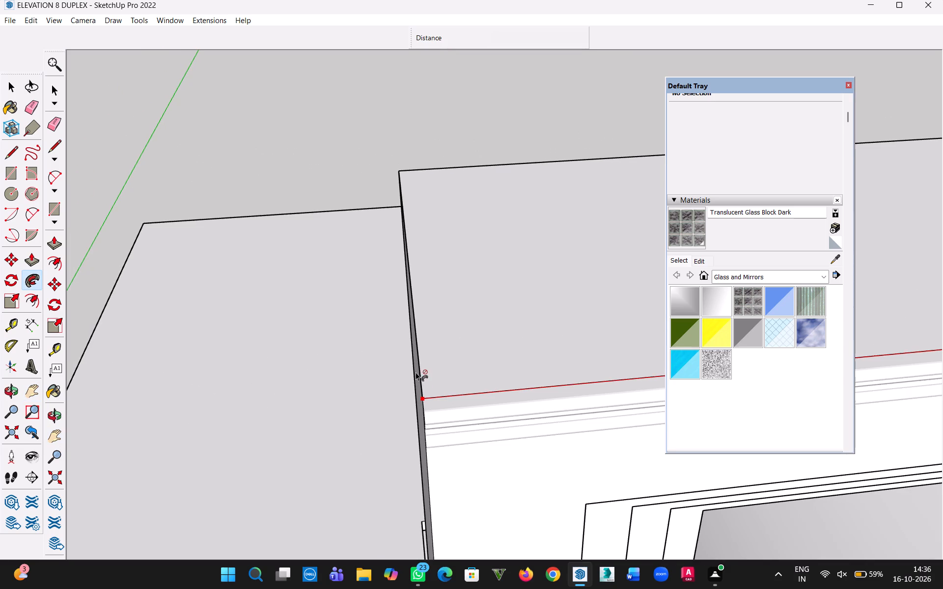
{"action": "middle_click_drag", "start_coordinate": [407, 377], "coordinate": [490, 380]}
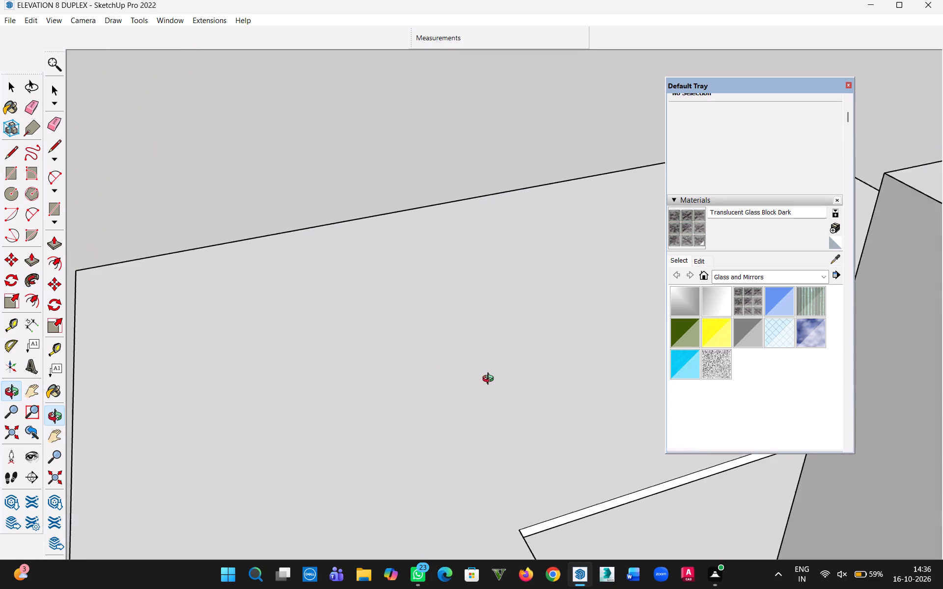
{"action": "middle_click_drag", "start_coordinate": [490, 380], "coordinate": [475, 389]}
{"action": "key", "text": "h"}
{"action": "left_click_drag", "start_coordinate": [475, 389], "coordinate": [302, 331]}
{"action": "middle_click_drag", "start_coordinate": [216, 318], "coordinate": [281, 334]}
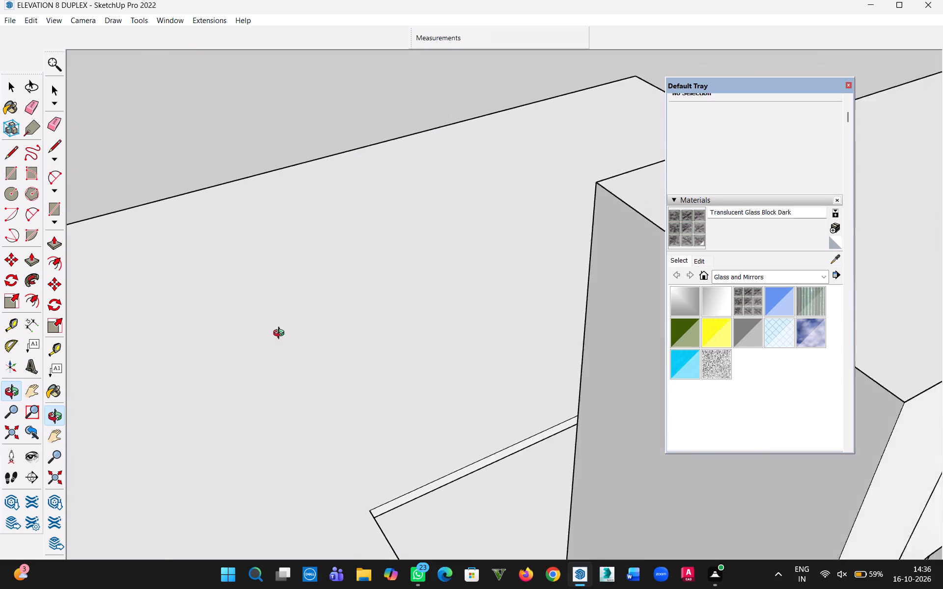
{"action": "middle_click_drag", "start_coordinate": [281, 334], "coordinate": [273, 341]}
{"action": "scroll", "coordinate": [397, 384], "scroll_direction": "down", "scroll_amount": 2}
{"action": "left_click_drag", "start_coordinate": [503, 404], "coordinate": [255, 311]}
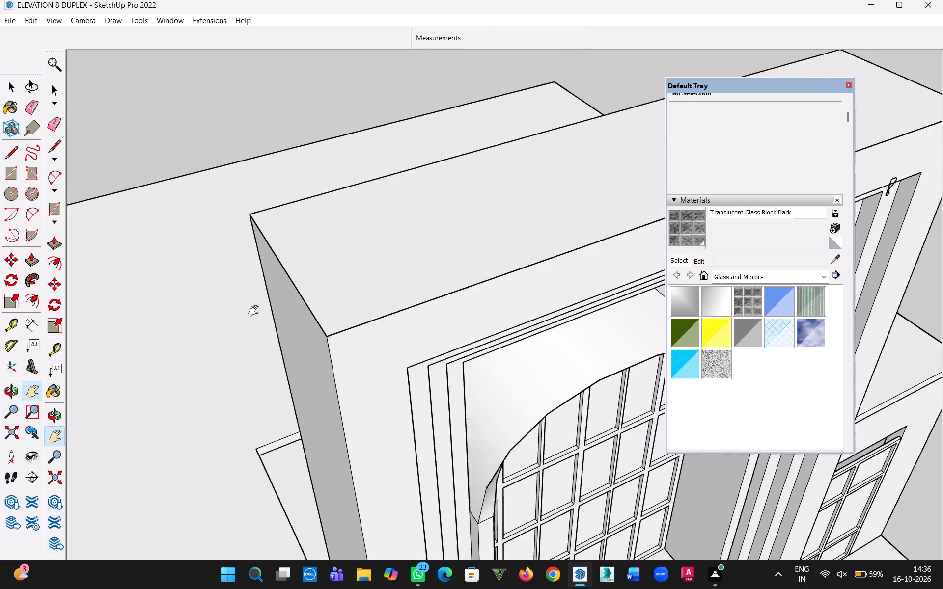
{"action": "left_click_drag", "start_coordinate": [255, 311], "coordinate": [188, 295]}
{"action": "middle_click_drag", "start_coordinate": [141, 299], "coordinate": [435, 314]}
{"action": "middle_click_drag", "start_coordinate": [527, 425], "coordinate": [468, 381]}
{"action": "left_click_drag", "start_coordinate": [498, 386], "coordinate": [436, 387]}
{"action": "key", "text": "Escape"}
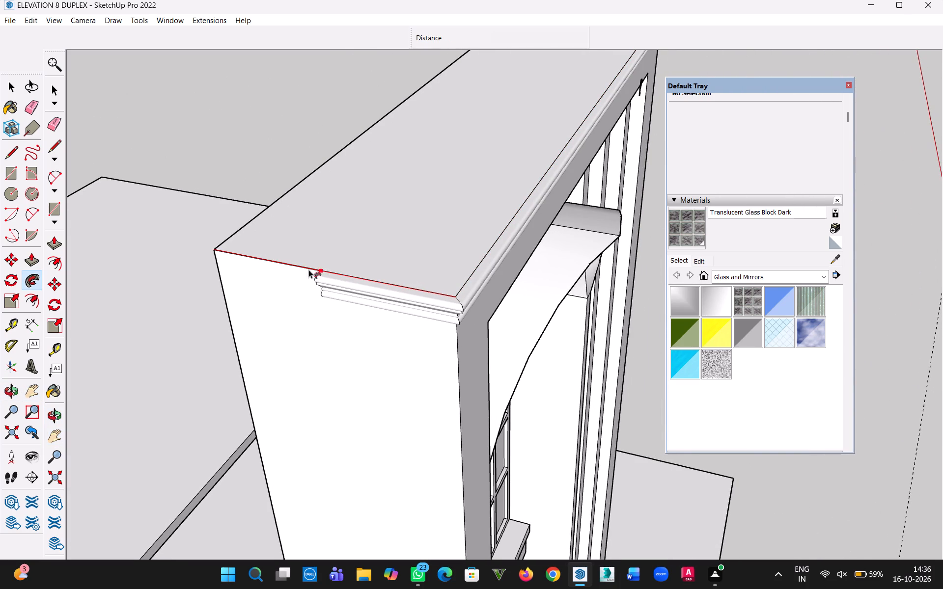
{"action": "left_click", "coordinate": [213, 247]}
Examine the moulding swept around the tower's top from the front and both sides.
{"action": "scroll", "coordinate": [498, 260], "scroll_direction": "down", "scroll_amount": 2}
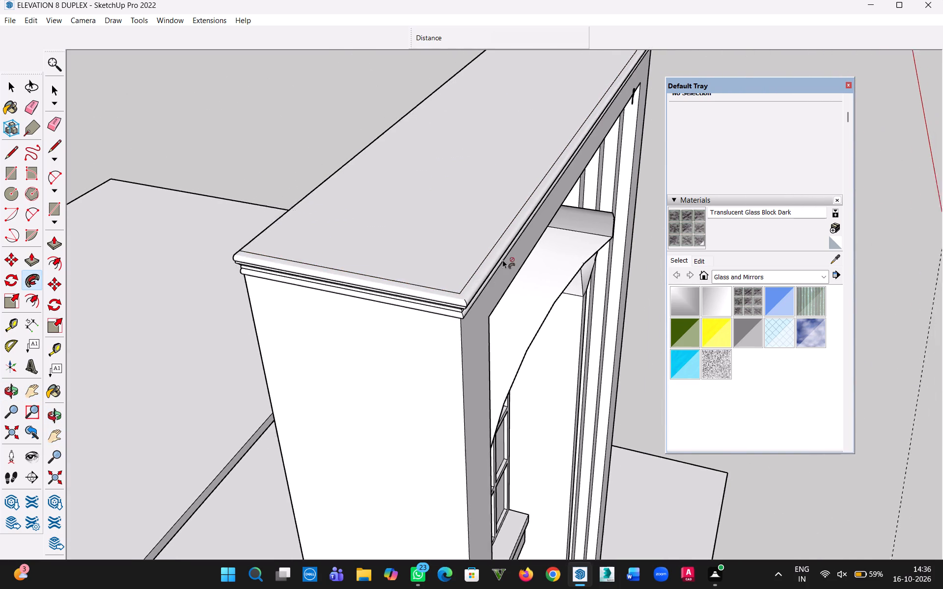
{"action": "scroll", "coordinate": [502, 260], "scroll_direction": "down", "scroll_amount": 2}
{"action": "middle_click_drag", "start_coordinate": [522, 296], "coordinate": [224, 115]}
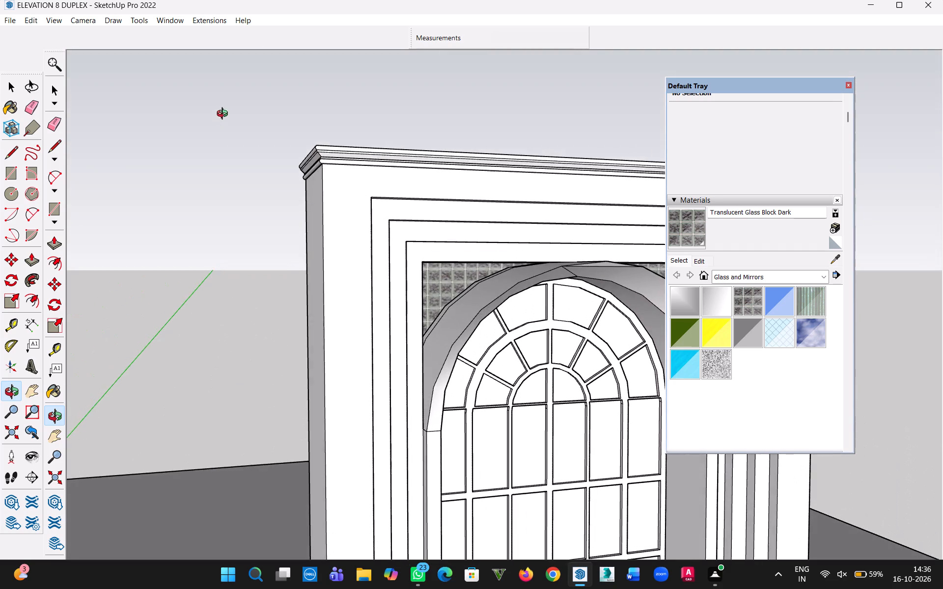
{"action": "middle_click_drag", "start_coordinate": [224, 115], "coordinate": [268, 197]}
{"action": "scroll", "coordinate": [571, 241], "scroll_direction": "down", "scroll_amount": 3}
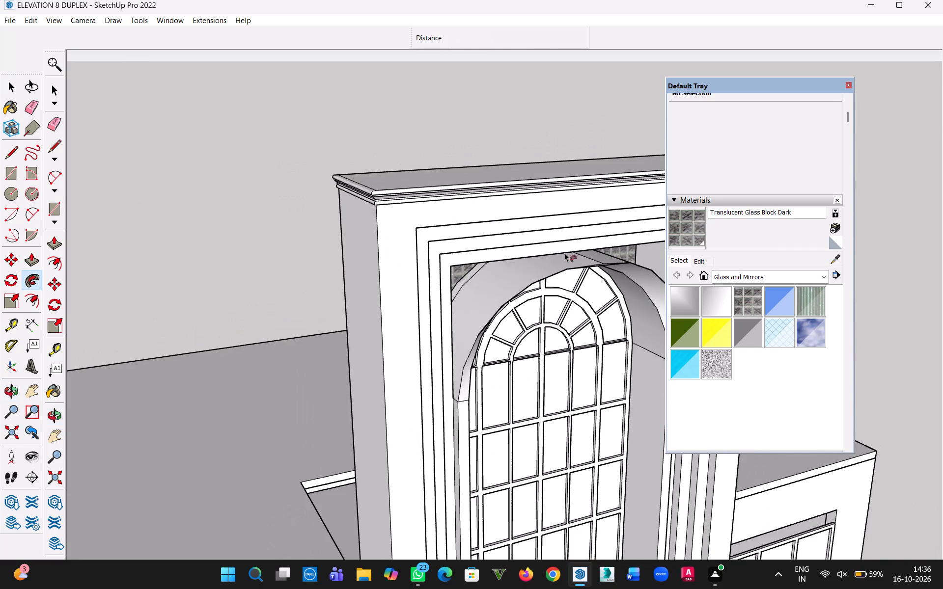
{"action": "middle_click_drag", "start_coordinate": [561, 317], "coordinate": [202, 231]}
{"action": "middle_click_drag", "start_coordinate": [552, 313], "coordinate": [235, 410]}
{"action": "scroll", "coordinate": [484, 350], "scroll_direction": "up", "scroll_amount": 3}
{"action": "scroll", "coordinate": [530, 350], "scroll_direction": "down", "scroll_amount": 3}
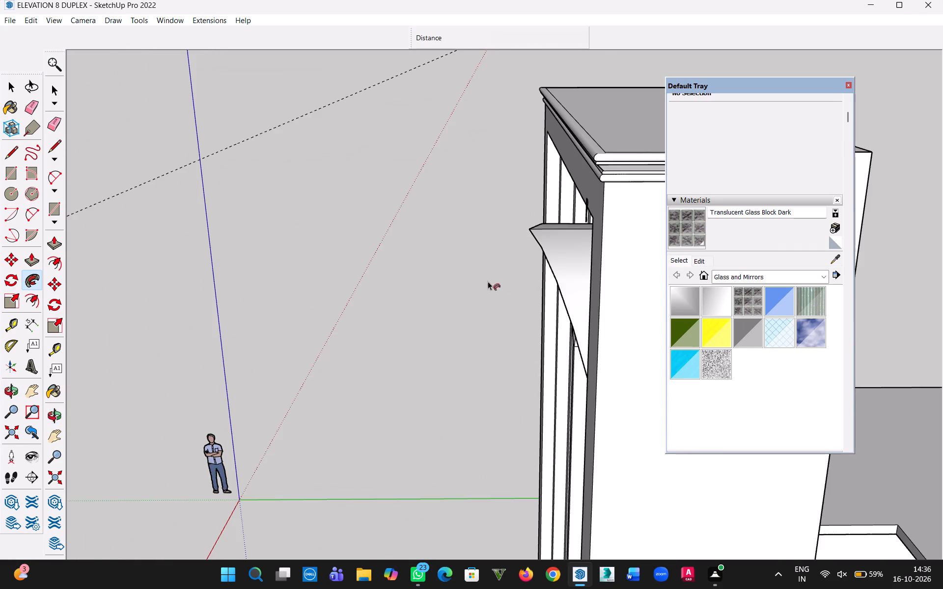
{"action": "middle_click_drag", "start_coordinate": [484, 278], "coordinate": [704, 227]}
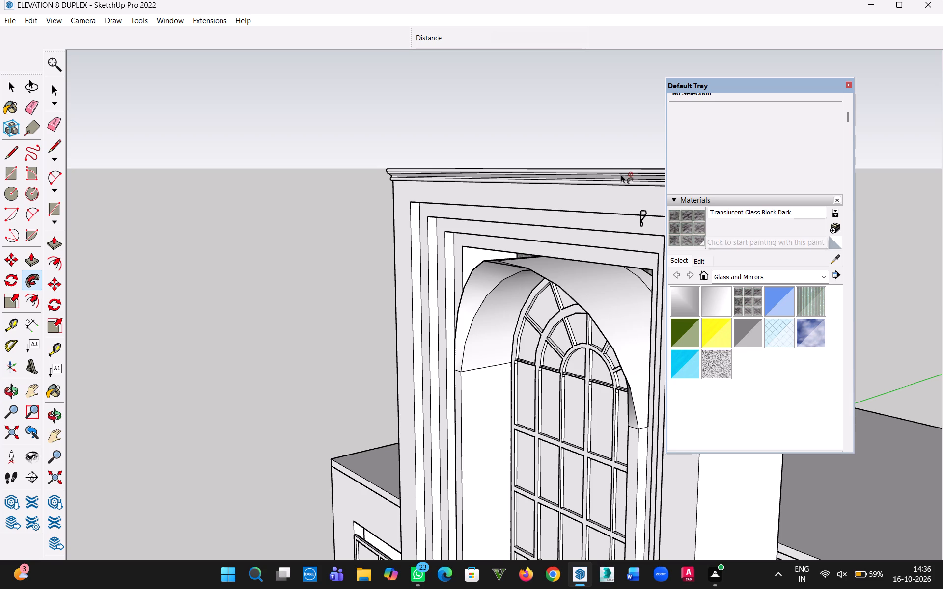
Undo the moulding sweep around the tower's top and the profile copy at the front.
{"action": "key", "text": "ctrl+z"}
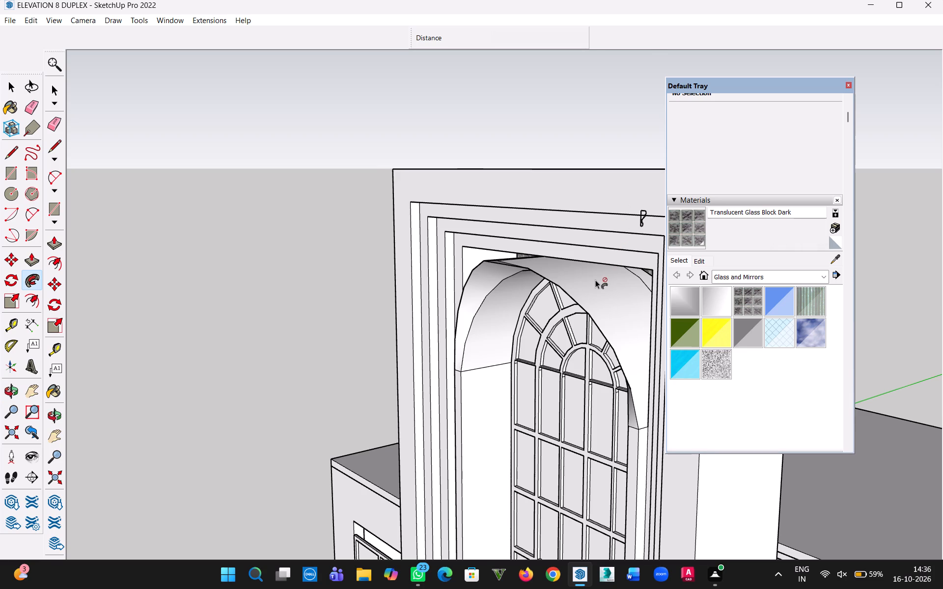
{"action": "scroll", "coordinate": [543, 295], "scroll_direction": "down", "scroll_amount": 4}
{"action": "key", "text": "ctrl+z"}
Move the two upper arcs of the side-wall moulding profile outward and upward by about 2 1/4" to enlarge its projection.
{"action": "scroll", "coordinate": [675, 184], "scroll_direction": "up", "scroll_amount": 10}
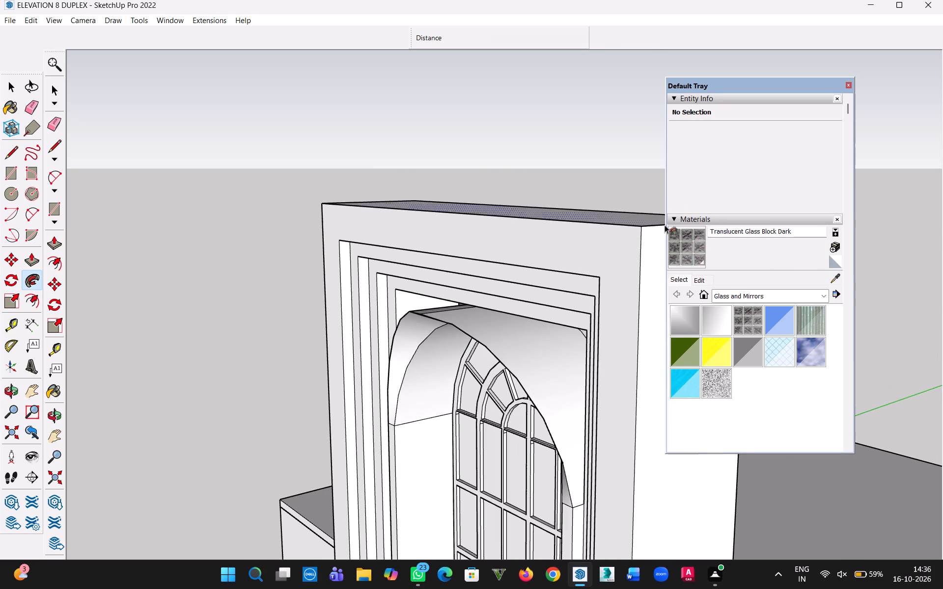
{"action": "scroll", "coordinate": [665, 225], "scroll_direction": "up", "scroll_amount": 4}
{"action": "key", "text": "h"}
{"action": "left_click_drag", "start_coordinate": [617, 272], "coordinate": [390, 407]}
{"action": "scroll", "coordinate": [401, 367], "scroll_direction": "up", "scroll_amount": 6}
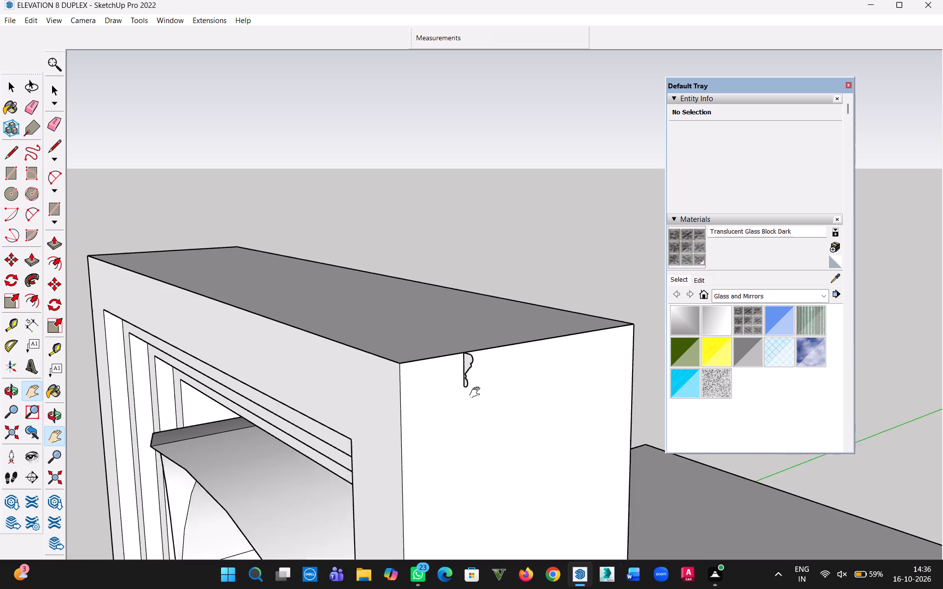
{"action": "scroll", "coordinate": [477, 393], "scroll_direction": "up", "scroll_amount": 14}
{"action": "scroll", "coordinate": [453, 335], "scroll_direction": "up", "scroll_amount": 6}
{"action": "scroll", "coordinate": [436, 329], "scroll_direction": "down", "scroll_amount": 2}
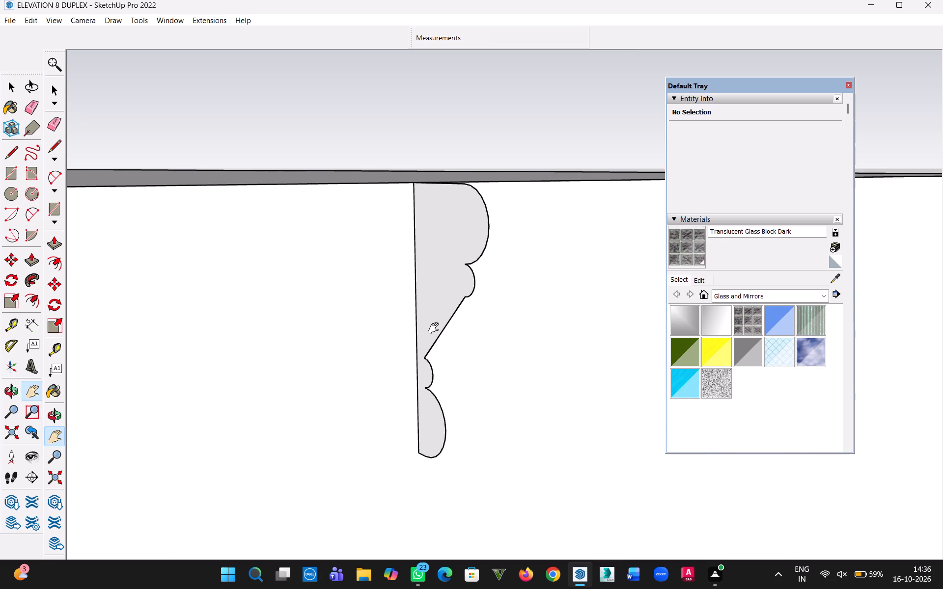
{"action": "middle_click_drag", "start_coordinate": [415, 321], "coordinate": [640, 373]}
{"action": "left_click", "coordinate": [437, 243]}
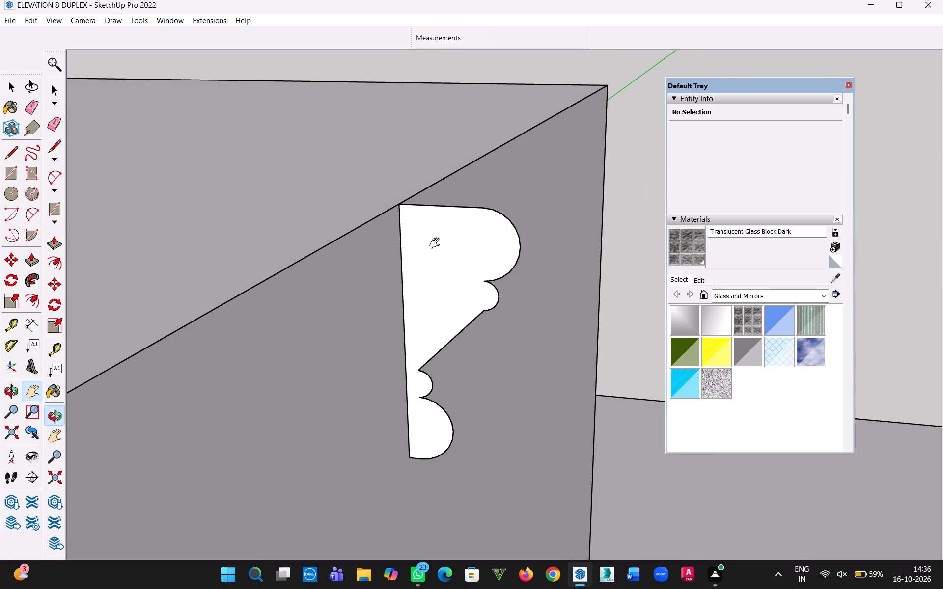
{"action": "left_click", "coordinate": [9, 83]}
{"action": "left_click", "coordinate": [432, 253]}
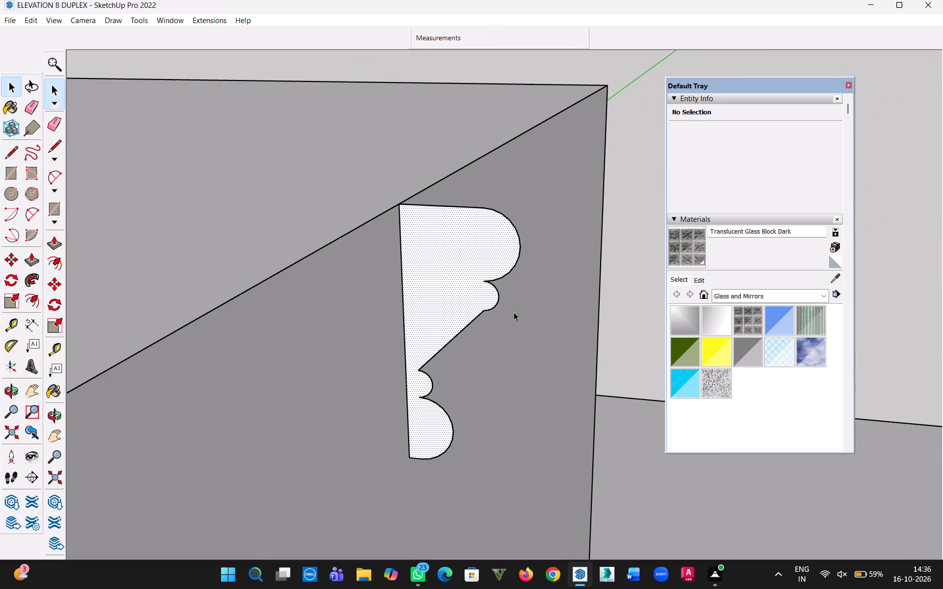
{"action": "scroll", "coordinate": [514, 312], "scroll_direction": "up", "scroll_amount": 1}
{"action": "double_click", "coordinate": [403, 290]}
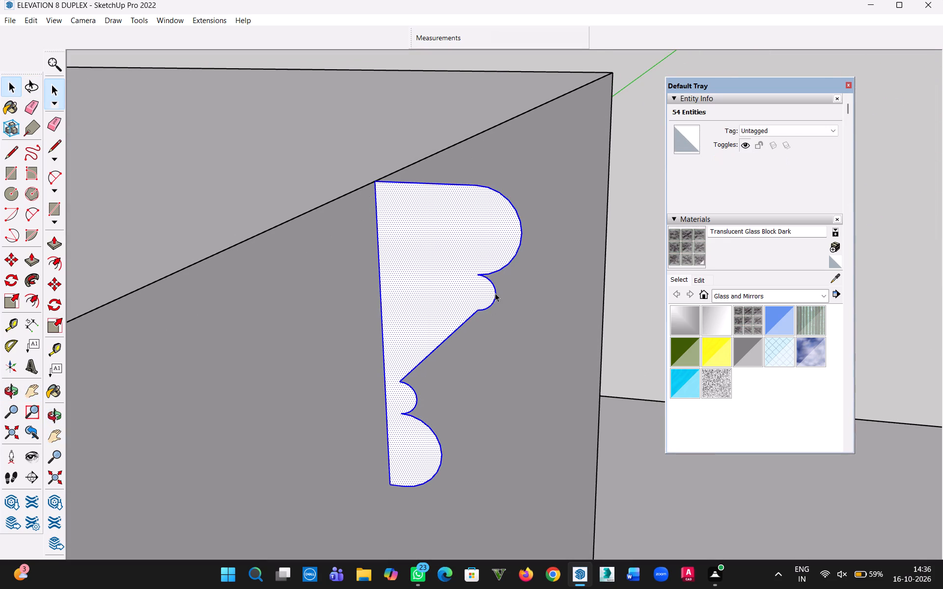
{"action": "left_click", "coordinate": [495, 293]}
{"action": "left_click", "coordinate": [514, 254], "text": "ctrl"}
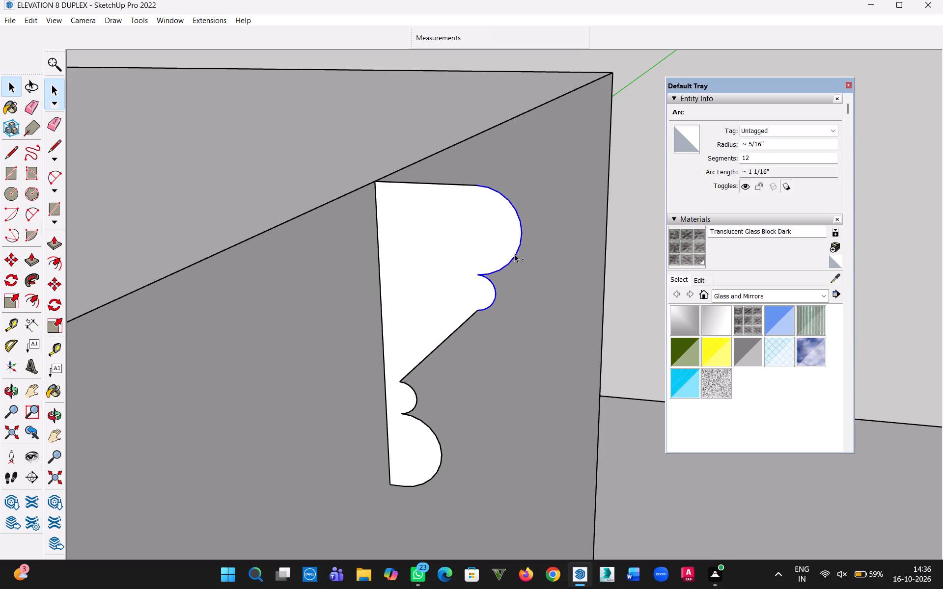
{"action": "key", "text": "m"}
{"action": "left_click", "coordinate": [477, 311]}
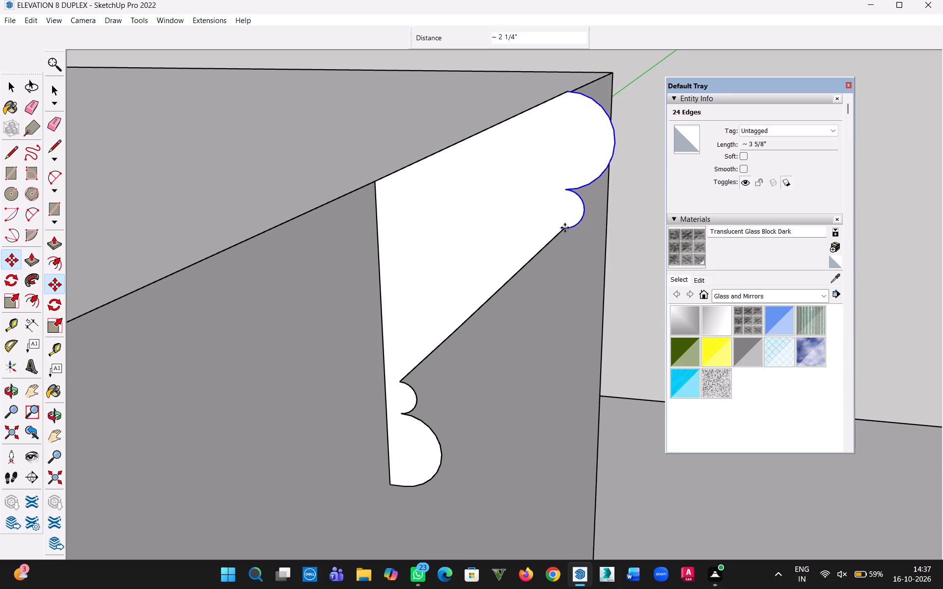
{"action": "left_click", "coordinate": [565, 228]}
{"action": "middle_click_drag", "start_coordinate": [489, 262], "coordinate": [513, 416]}
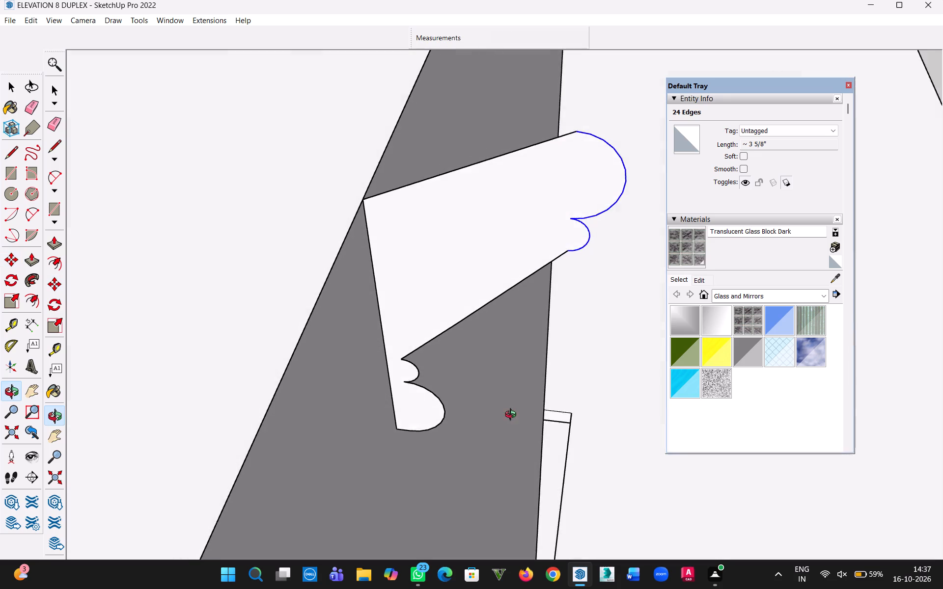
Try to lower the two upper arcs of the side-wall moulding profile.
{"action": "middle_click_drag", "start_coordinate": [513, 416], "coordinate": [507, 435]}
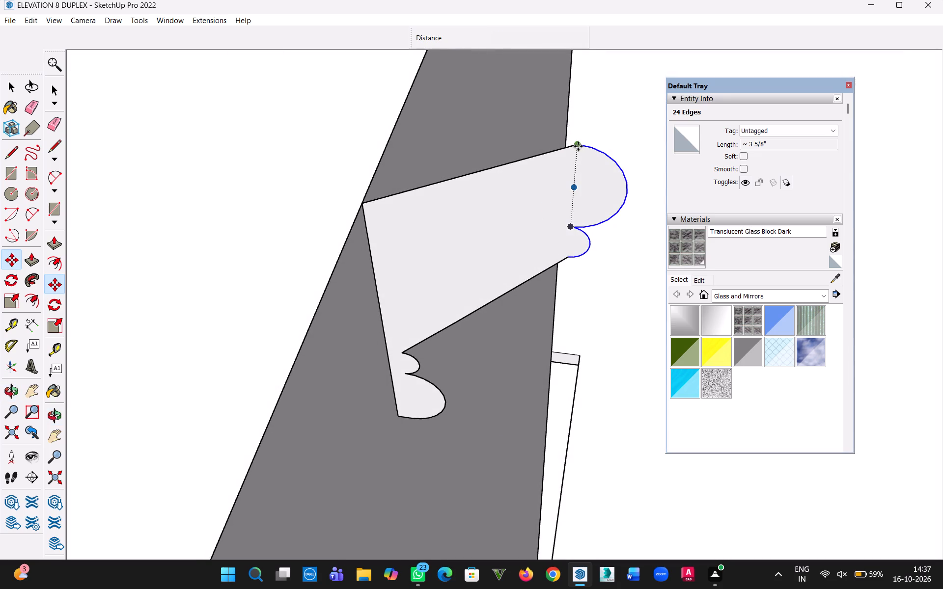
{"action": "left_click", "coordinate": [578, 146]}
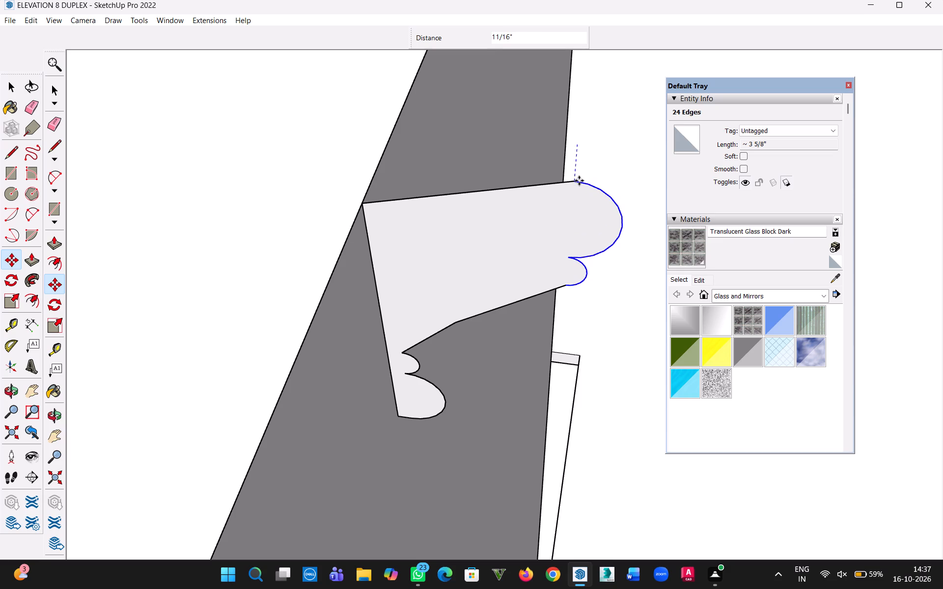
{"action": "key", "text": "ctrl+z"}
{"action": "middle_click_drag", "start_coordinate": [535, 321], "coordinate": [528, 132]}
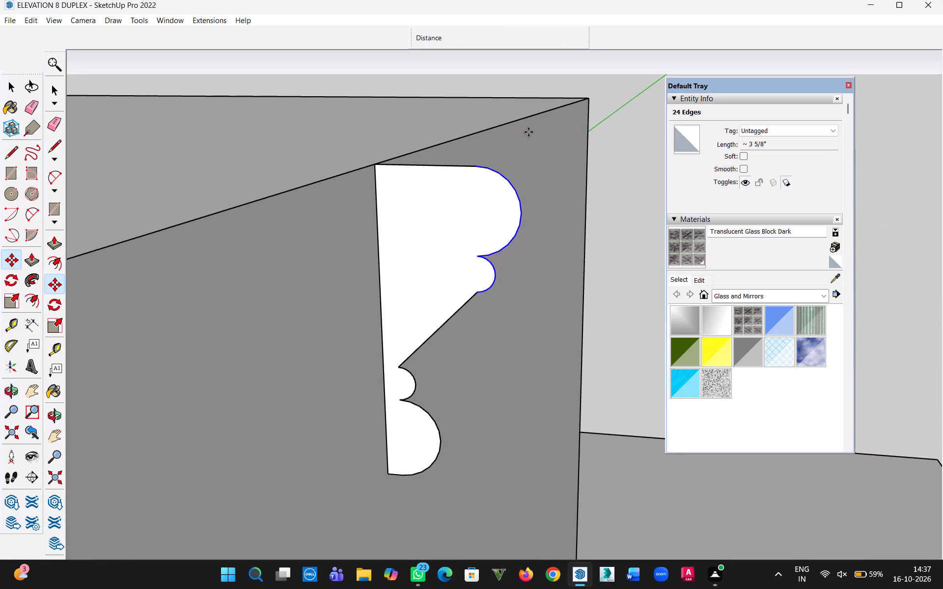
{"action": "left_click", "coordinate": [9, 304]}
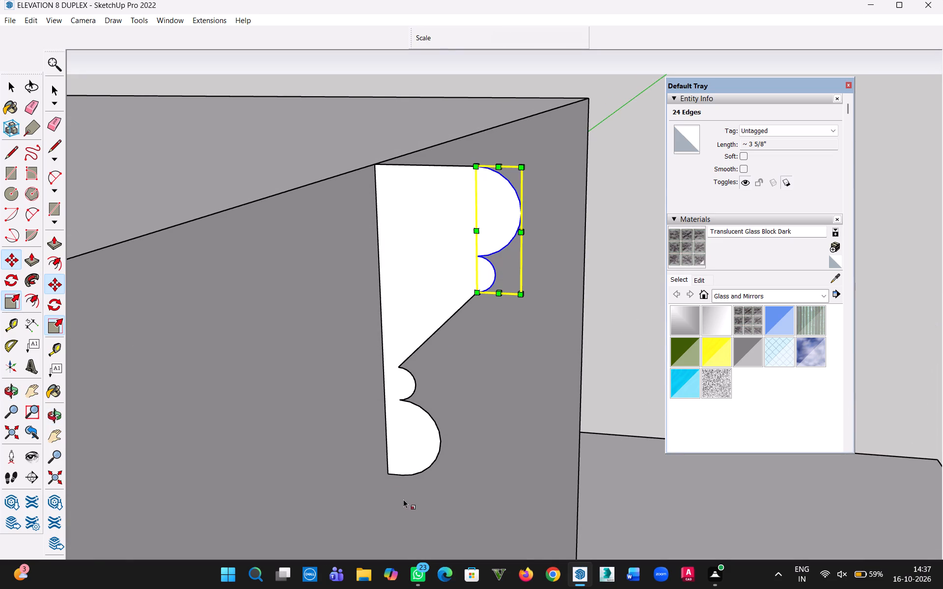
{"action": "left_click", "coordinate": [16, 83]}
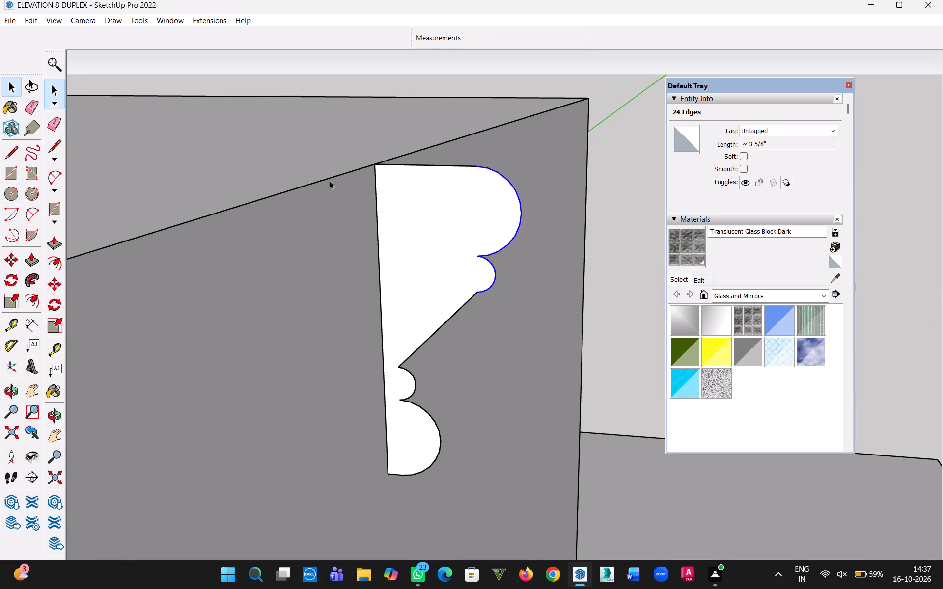
Delete the small and large upper arcs of the side-wall moulding profile.
{"action": "left_click", "coordinate": [343, 272]}
{"action": "left_click", "coordinate": [490, 264]}
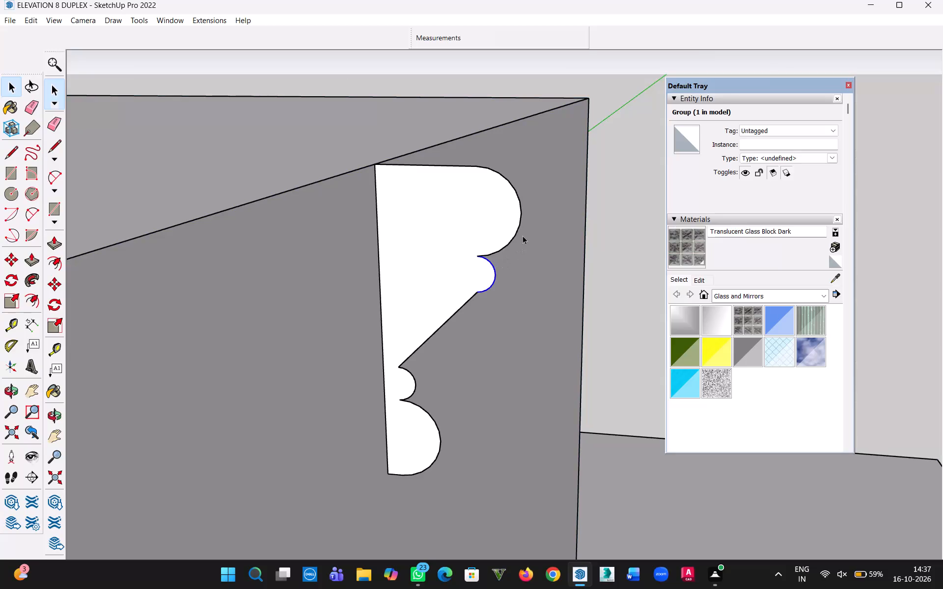
{"action": "key", "text": "Delete"}
{"action": "key", "text": "ctrl+z"}
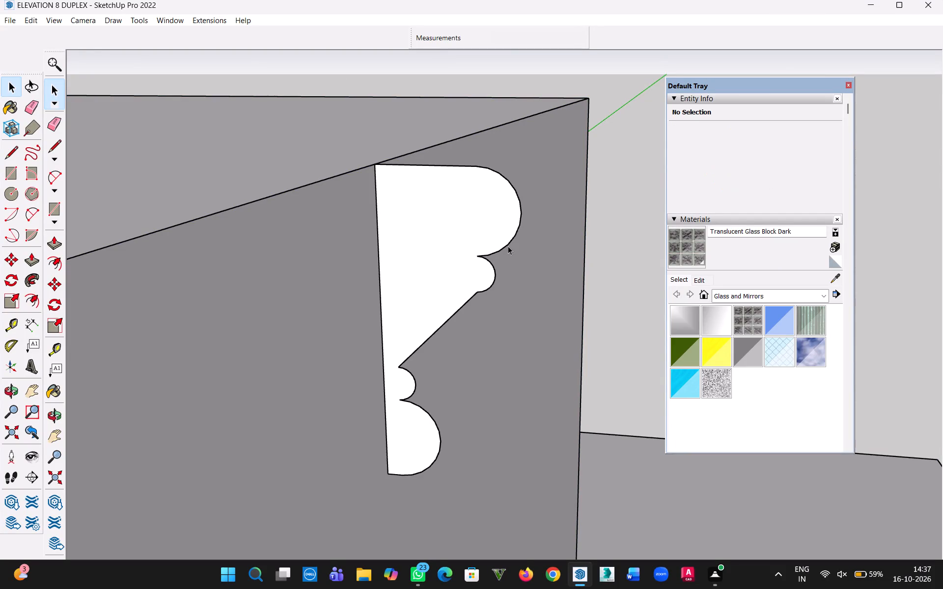
{"action": "left_click", "coordinate": [496, 277]}
{"action": "key", "text": "Delete"}
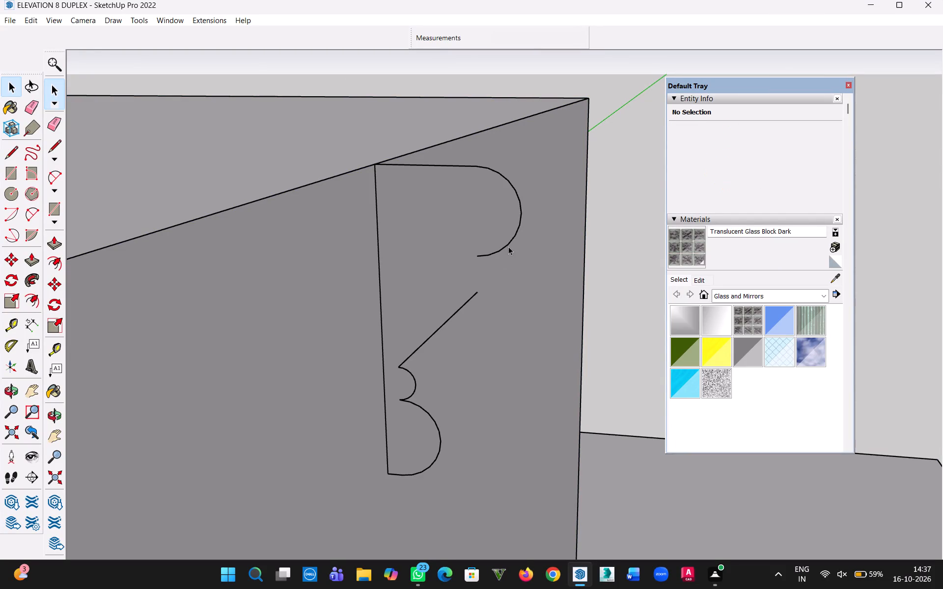
{"action": "left_click", "coordinate": [508, 246]}
{"action": "key", "text": "Delete"}
Extend the profile's diagonal up and outward, drawing a line of about 4 1/2" from its lower end and another of about 2 3/8" beyond.
{"action": "key", "text": "l"}
{"action": "left_click", "coordinate": [479, 293]}
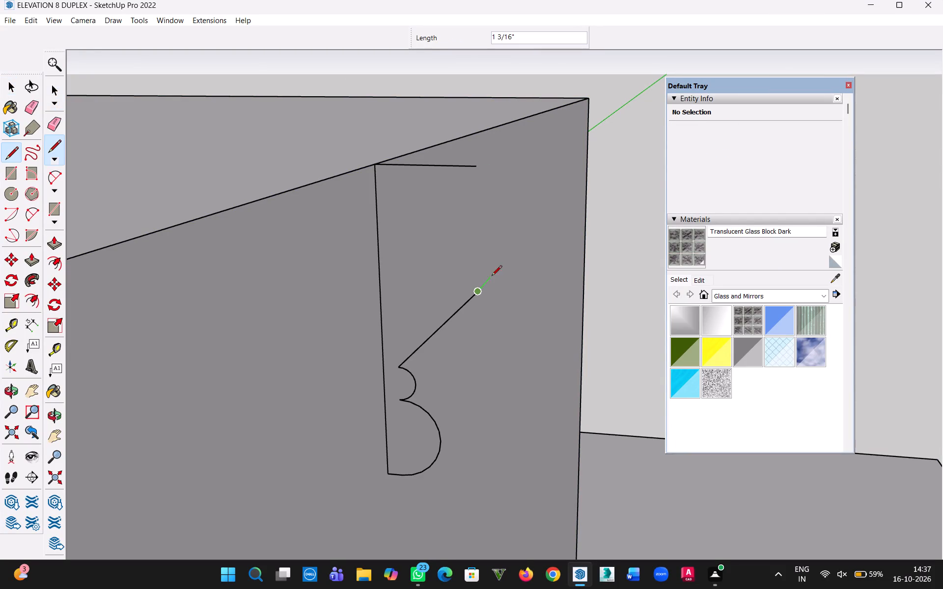
{"action": "key", "text": "Escape"}
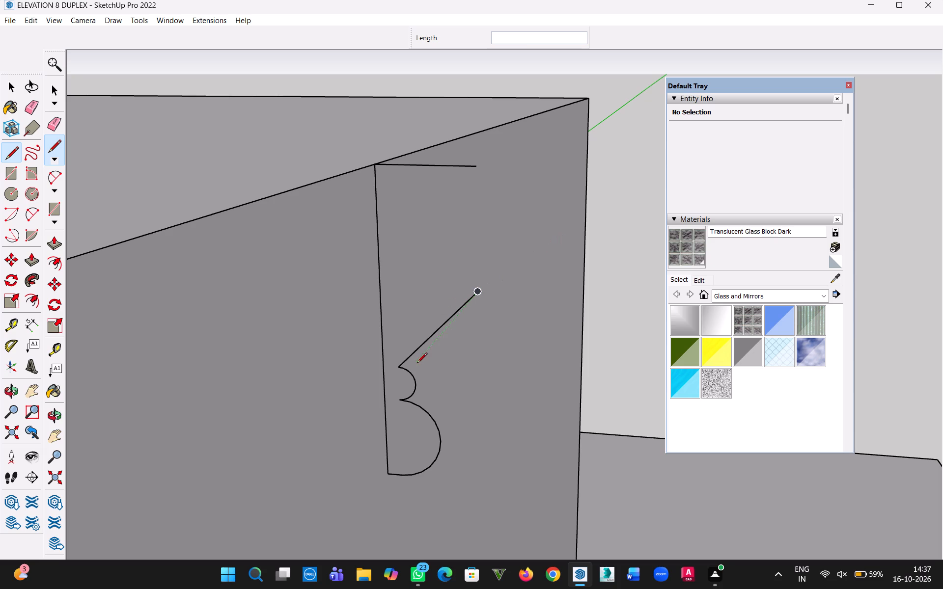
{"action": "left_click", "coordinate": [399, 367]}
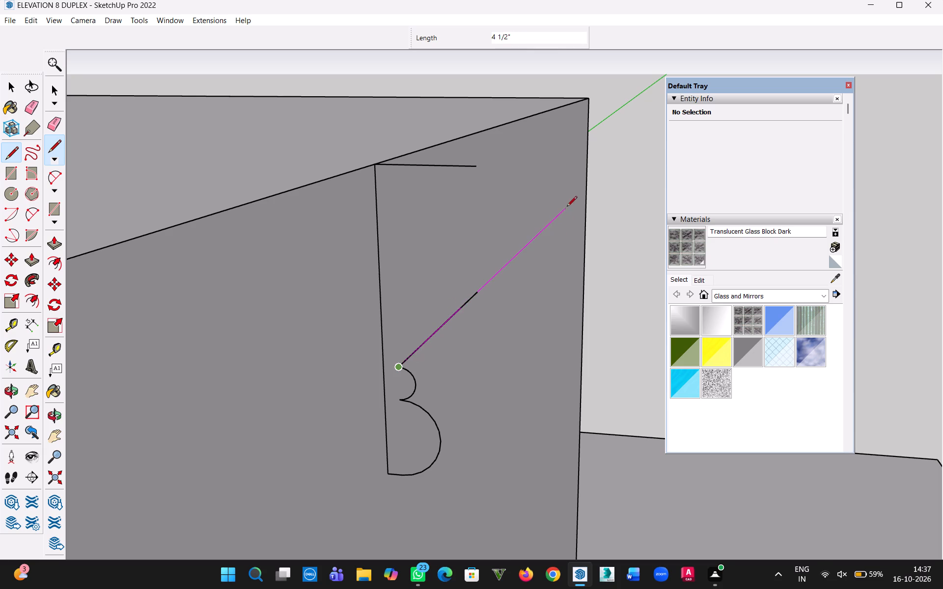
{"action": "left_click", "coordinate": [576, 199]}
{"action": "middle_click_drag", "start_coordinate": [540, 276], "coordinate": [564, 304]}
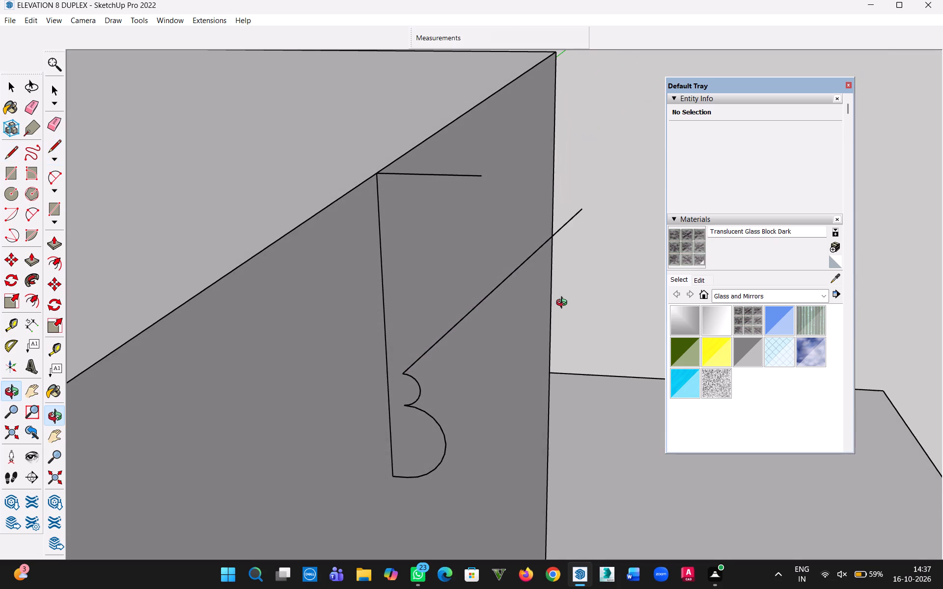
{"action": "middle_click_drag", "start_coordinate": [564, 304], "coordinate": [593, 308]}
{"action": "key", "text": "Escape"}
{"action": "middle_click_drag", "start_coordinate": [598, 285], "coordinate": [562, 223]}
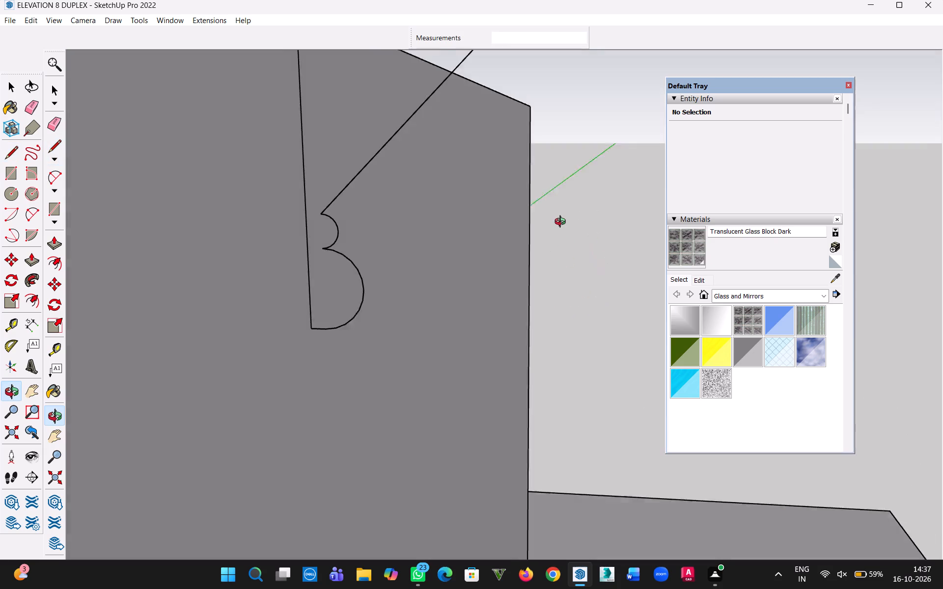
{"action": "middle_click_drag", "start_coordinate": [562, 223], "coordinate": [582, 283]}
{"action": "left_click", "coordinate": [544, 204]}
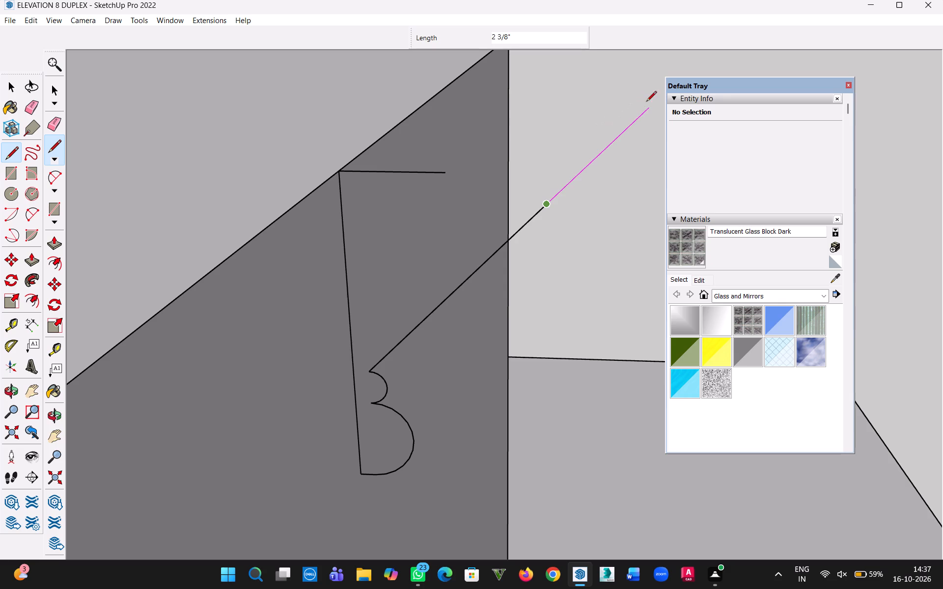
{"action": "left_click", "coordinate": [654, 101]}
{"action": "key", "text": "Escape"}
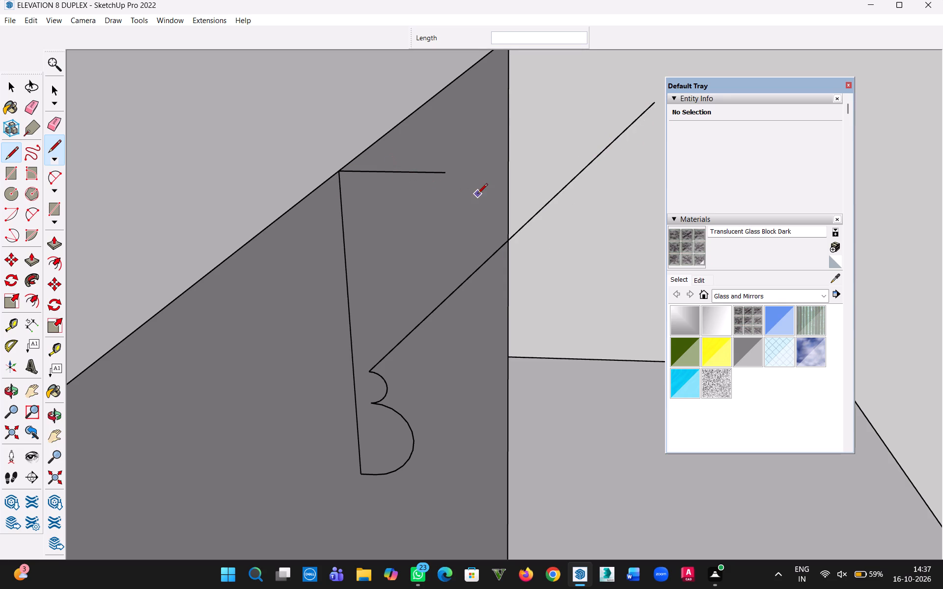
Delete the short horizontal line at the top of the moulding profile.
{"action": "key", "text": "Delete"}
{"action": "left_click", "coordinate": [21, 86]}
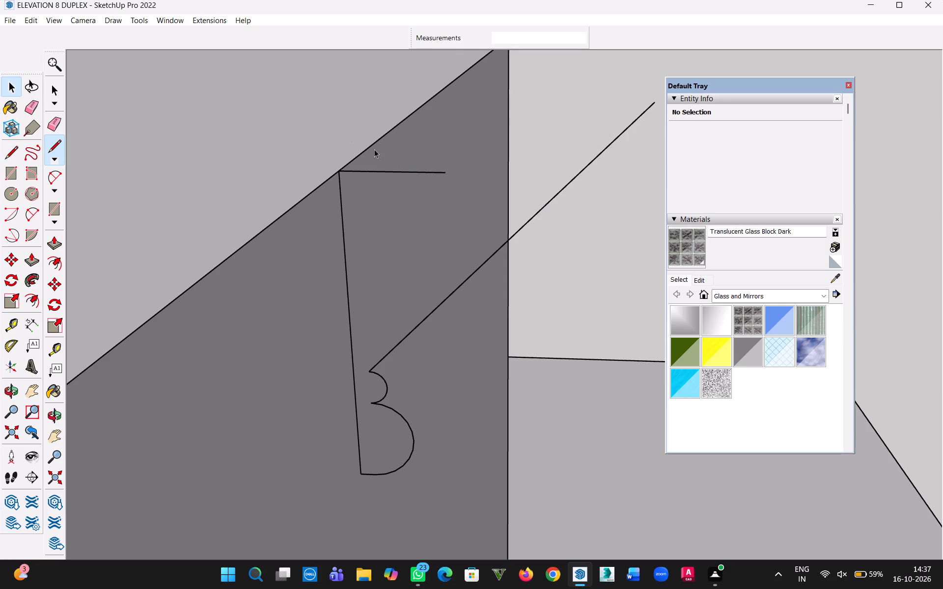
{"action": "left_click", "coordinate": [425, 170]}
{"action": "left_click", "coordinate": [426, 171]}
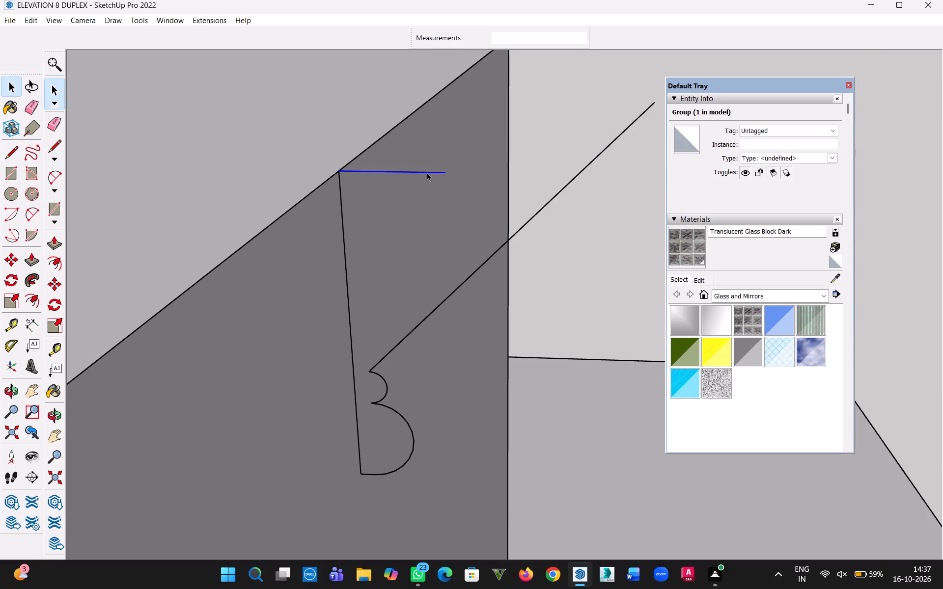
{"action": "key", "text": "Delete"}
Draw a vertical line up from the profile's back corner on the tower's top edge, extending it above the roof surface.
{"action": "scroll", "coordinate": [426, 181], "scroll_direction": "down", "scroll_amount": 2}
{"action": "key", "text": "l"}
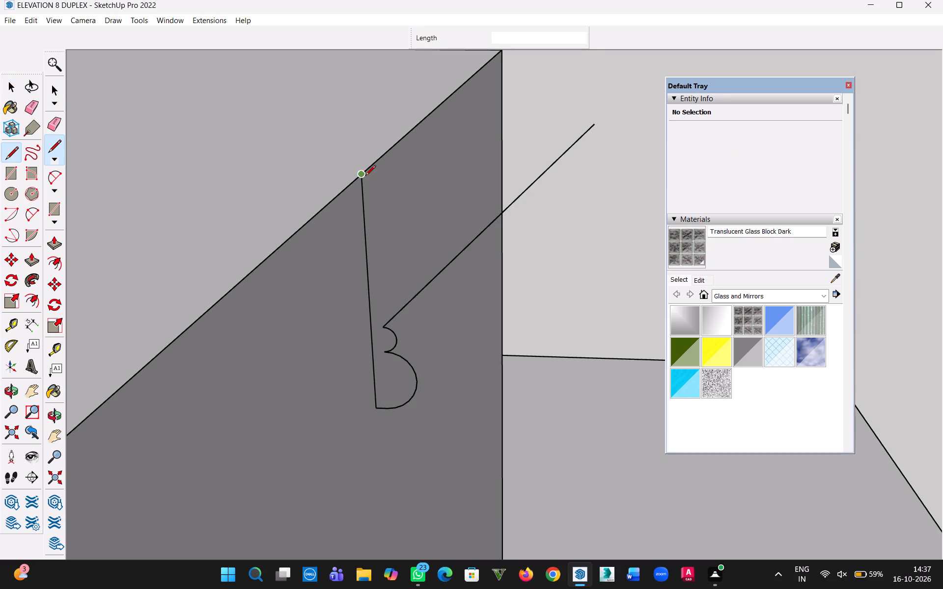
{"action": "left_click", "coordinate": [365, 177]}
{"action": "scroll", "coordinate": [365, 71], "scroll_direction": "down", "scroll_amount": 3}
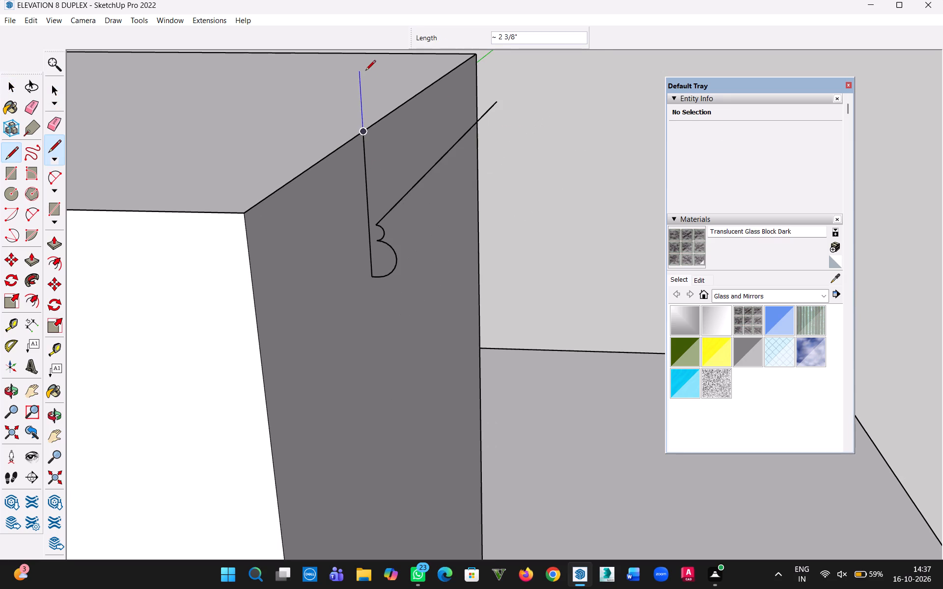
{"action": "key", "text": "h"}
{"action": "left_click_drag", "start_coordinate": [365, 71], "coordinate": [368, 209]}
{"action": "key", "text": "Escape"}
{"action": "left_click", "coordinate": [360, 191]}
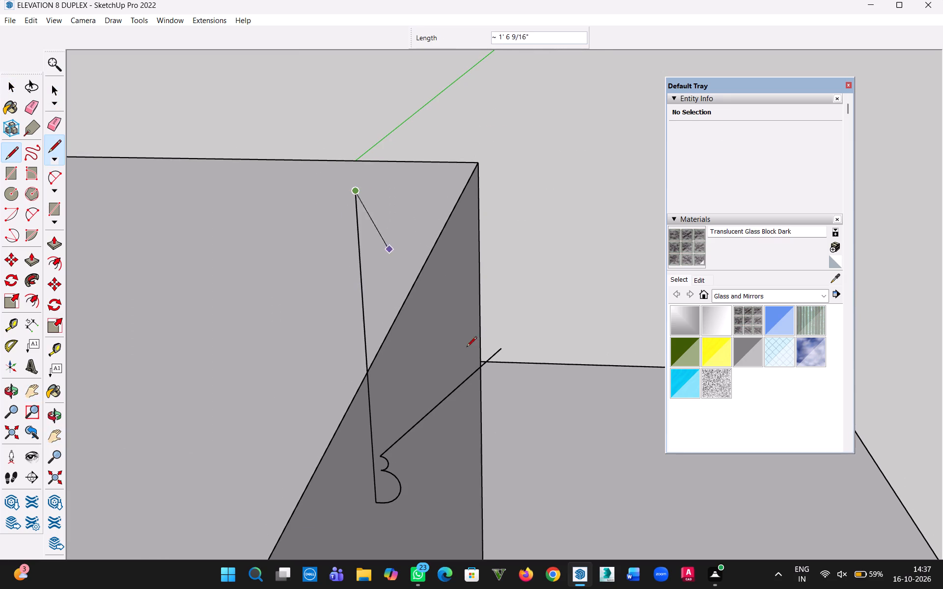
{"action": "left_click", "coordinate": [7, 86]}
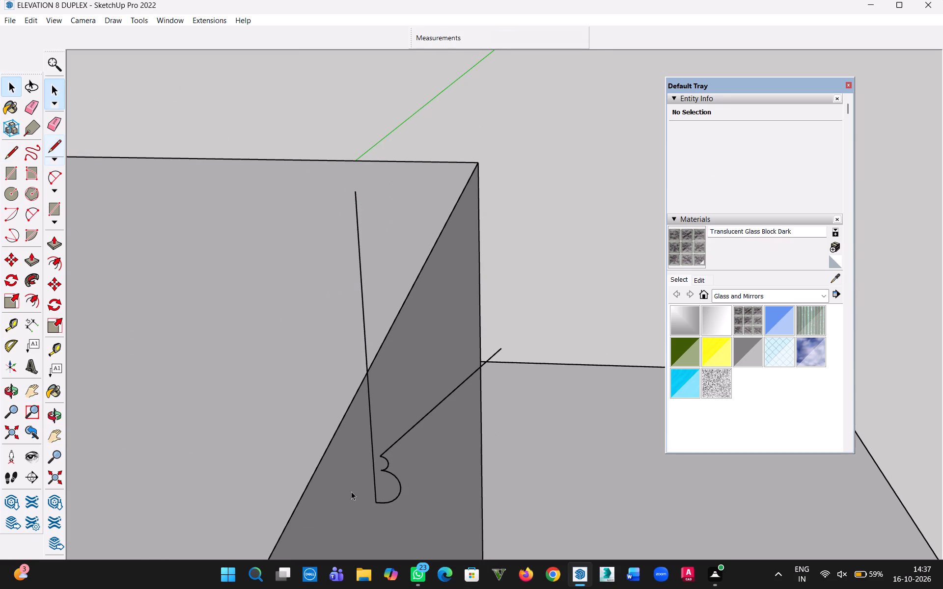
Copy the small lower arc so its lower end sits on the outer end of the extended diagonal.
{"action": "left_click", "coordinate": [389, 466]}
{"action": "scroll", "coordinate": [389, 466], "scroll_direction": "up", "scroll_amount": 2}
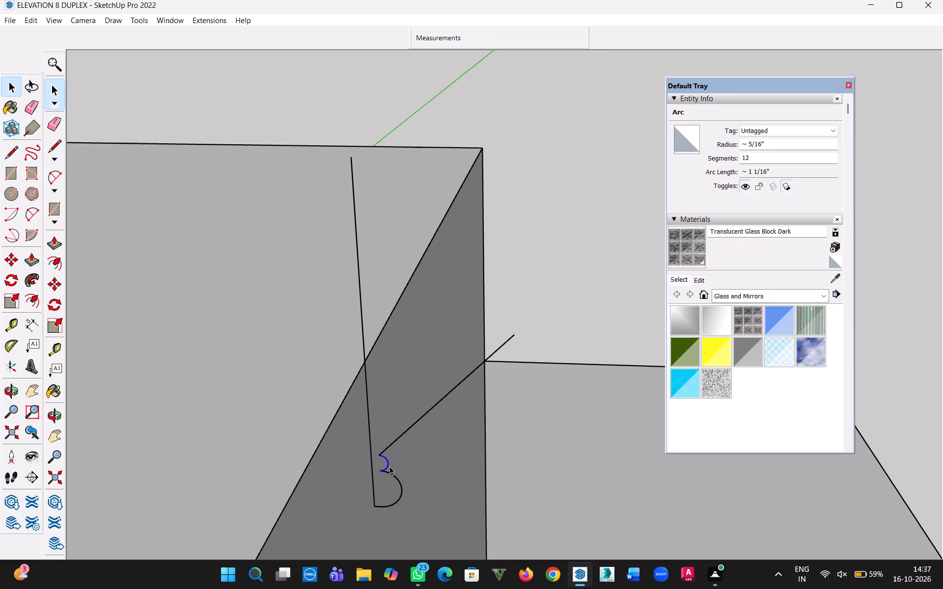
{"action": "key", "text": "m"}
{"action": "left_click", "coordinate": [376, 472]}
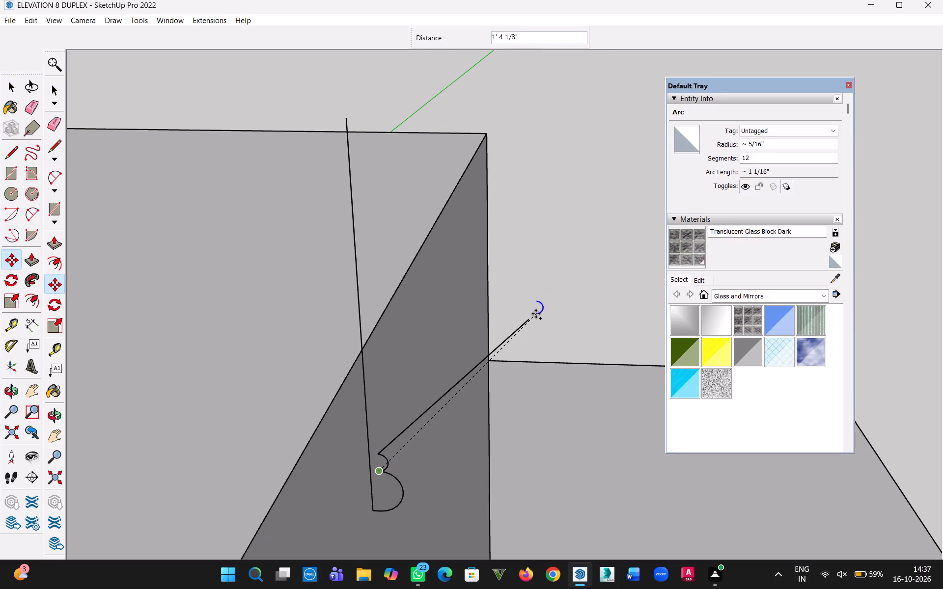
{"action": "left_click", "coordinate": [527, 319]}
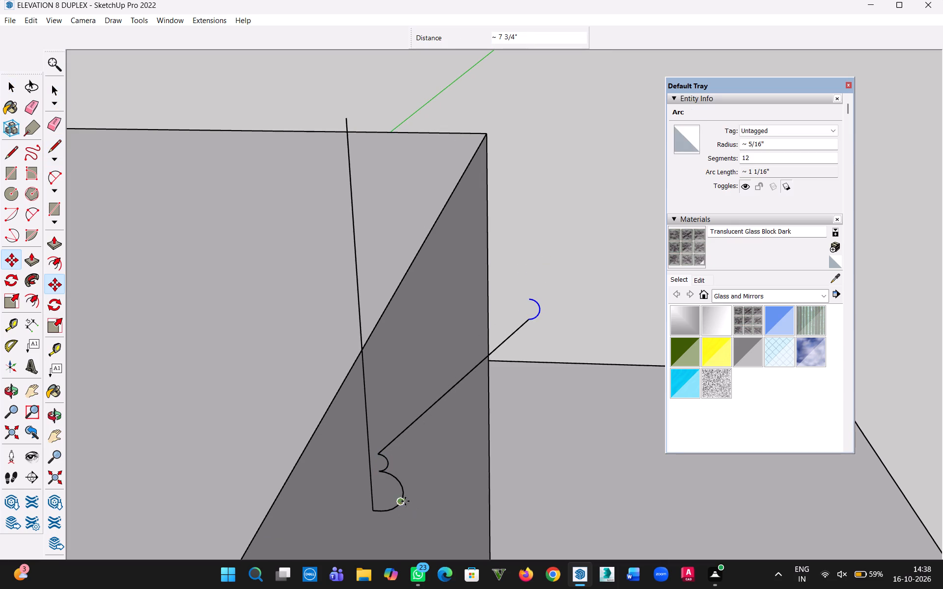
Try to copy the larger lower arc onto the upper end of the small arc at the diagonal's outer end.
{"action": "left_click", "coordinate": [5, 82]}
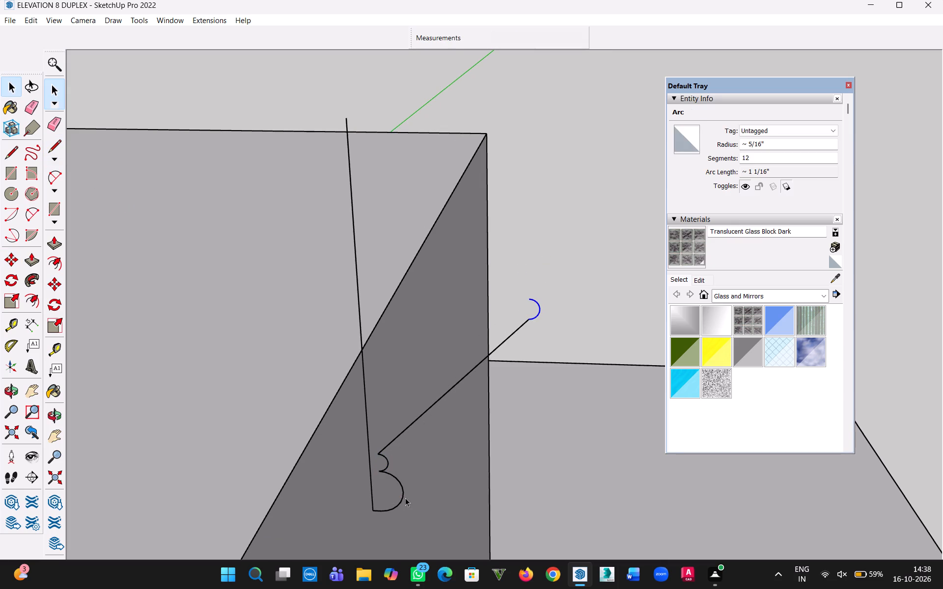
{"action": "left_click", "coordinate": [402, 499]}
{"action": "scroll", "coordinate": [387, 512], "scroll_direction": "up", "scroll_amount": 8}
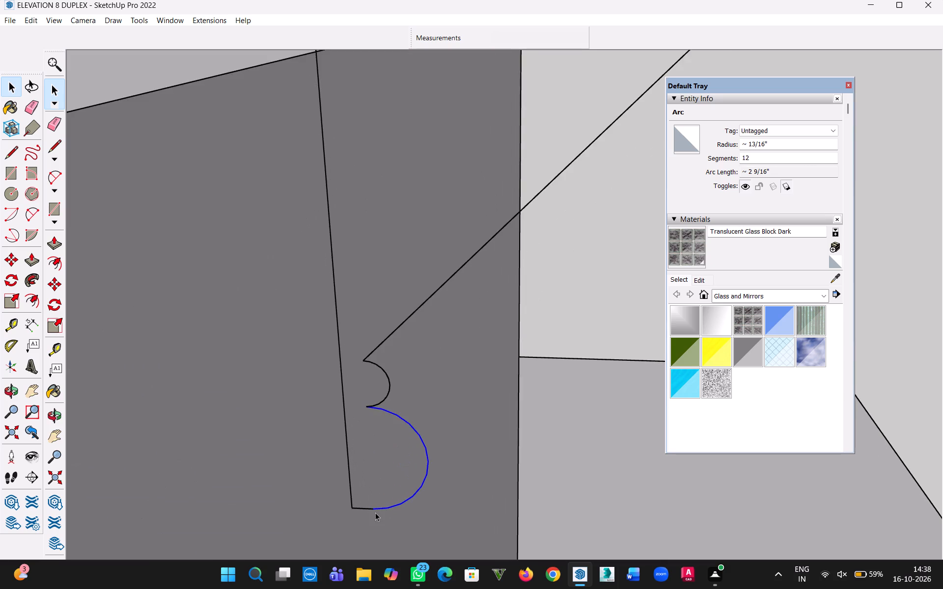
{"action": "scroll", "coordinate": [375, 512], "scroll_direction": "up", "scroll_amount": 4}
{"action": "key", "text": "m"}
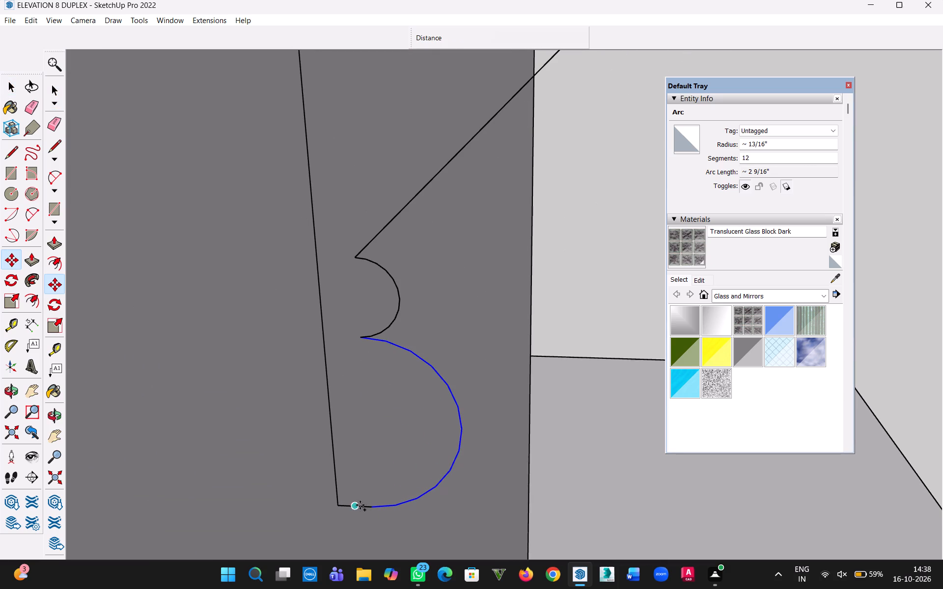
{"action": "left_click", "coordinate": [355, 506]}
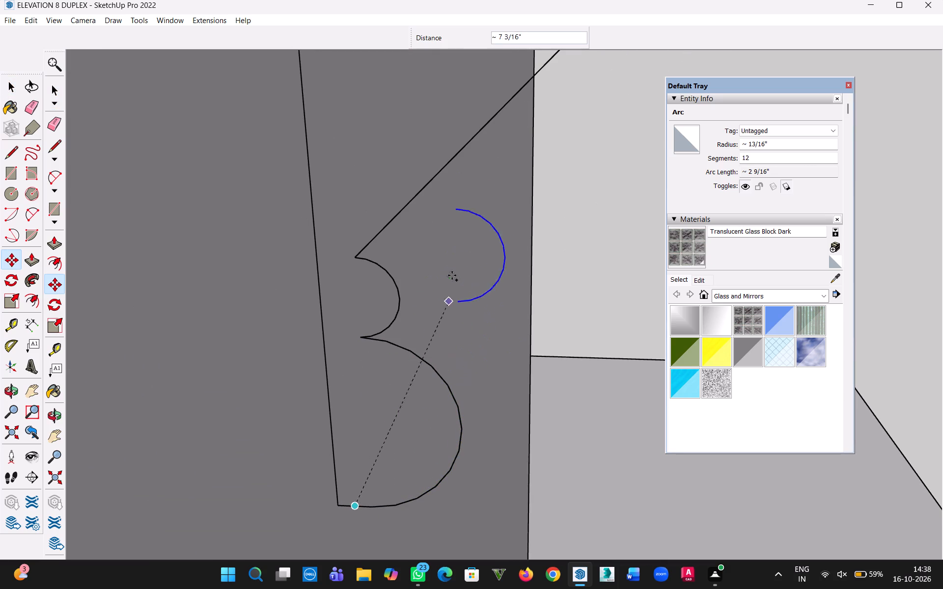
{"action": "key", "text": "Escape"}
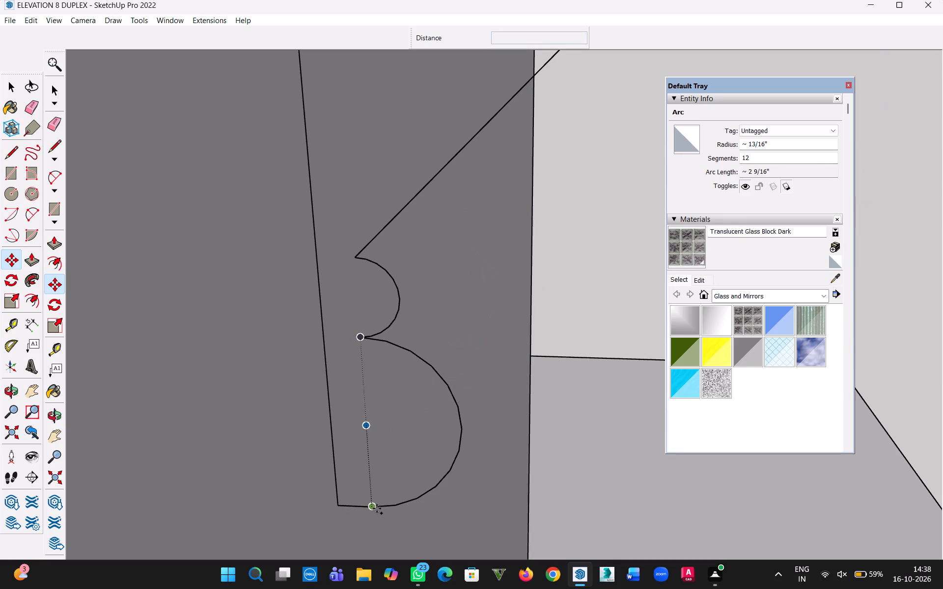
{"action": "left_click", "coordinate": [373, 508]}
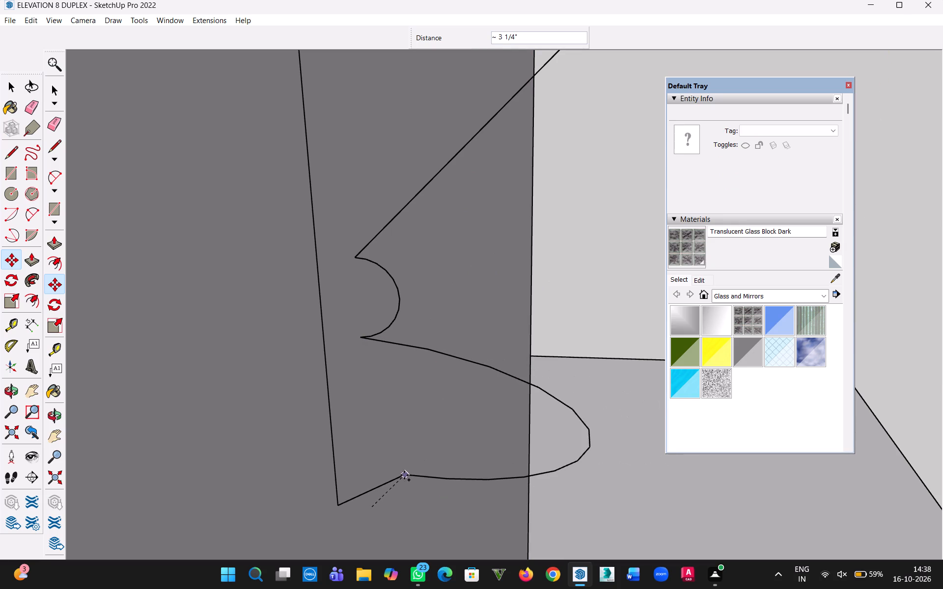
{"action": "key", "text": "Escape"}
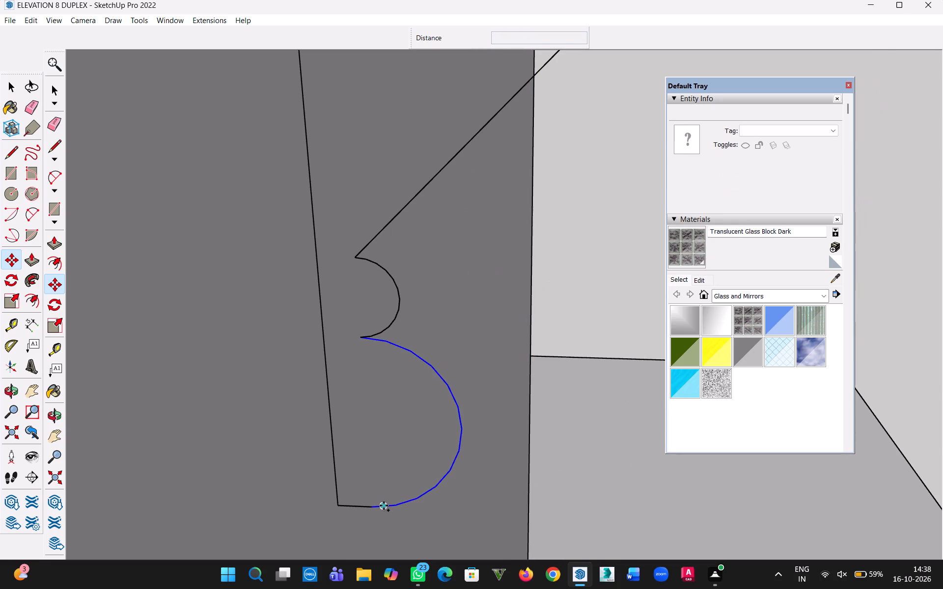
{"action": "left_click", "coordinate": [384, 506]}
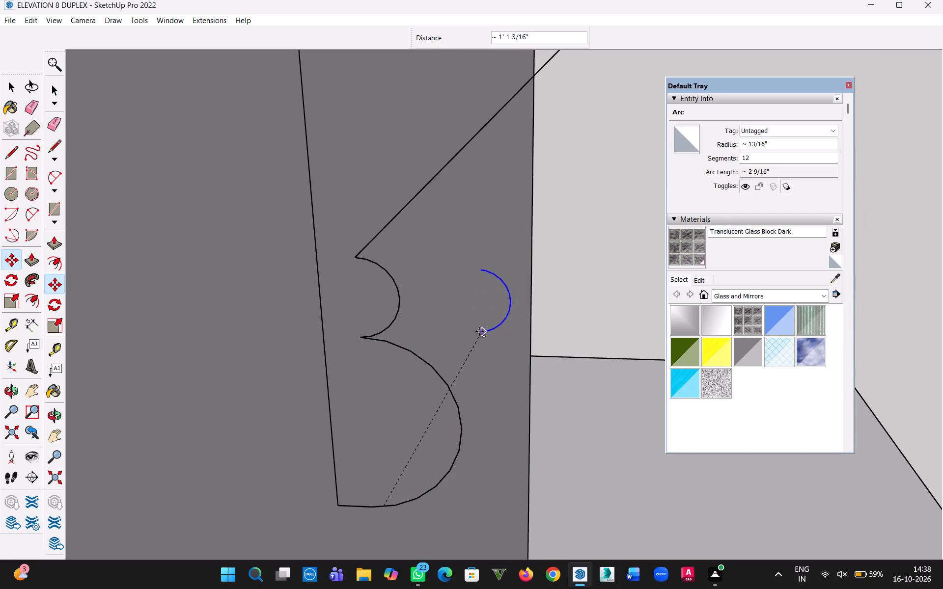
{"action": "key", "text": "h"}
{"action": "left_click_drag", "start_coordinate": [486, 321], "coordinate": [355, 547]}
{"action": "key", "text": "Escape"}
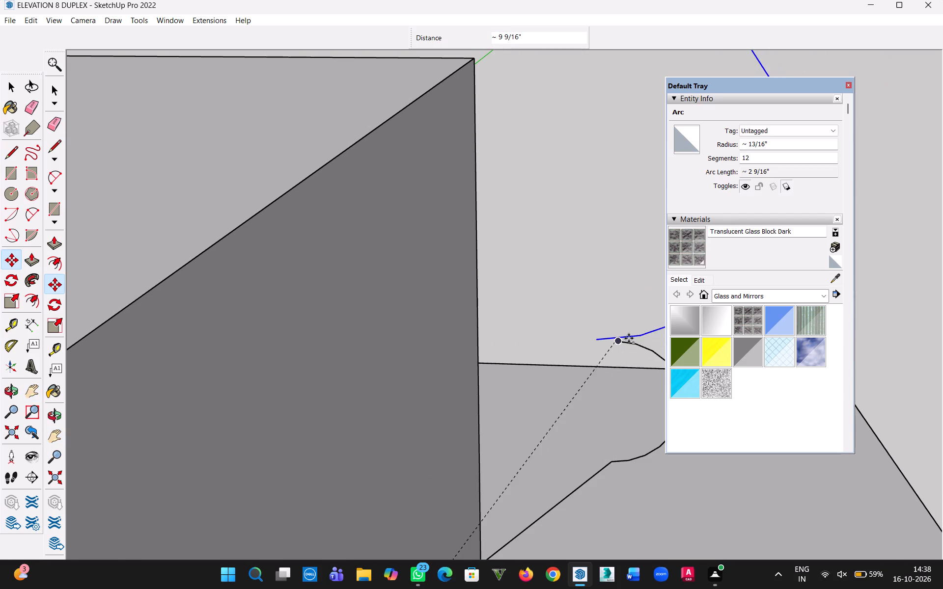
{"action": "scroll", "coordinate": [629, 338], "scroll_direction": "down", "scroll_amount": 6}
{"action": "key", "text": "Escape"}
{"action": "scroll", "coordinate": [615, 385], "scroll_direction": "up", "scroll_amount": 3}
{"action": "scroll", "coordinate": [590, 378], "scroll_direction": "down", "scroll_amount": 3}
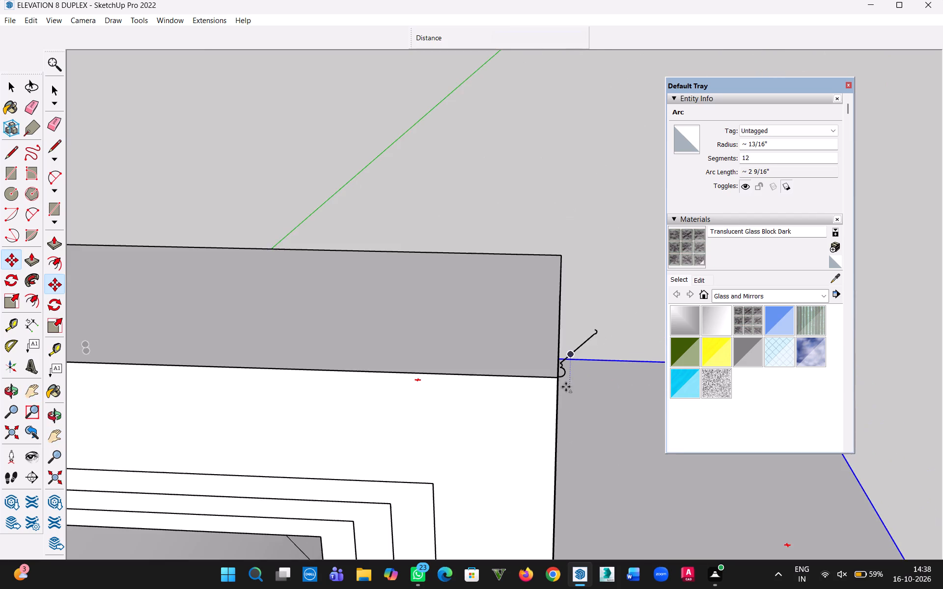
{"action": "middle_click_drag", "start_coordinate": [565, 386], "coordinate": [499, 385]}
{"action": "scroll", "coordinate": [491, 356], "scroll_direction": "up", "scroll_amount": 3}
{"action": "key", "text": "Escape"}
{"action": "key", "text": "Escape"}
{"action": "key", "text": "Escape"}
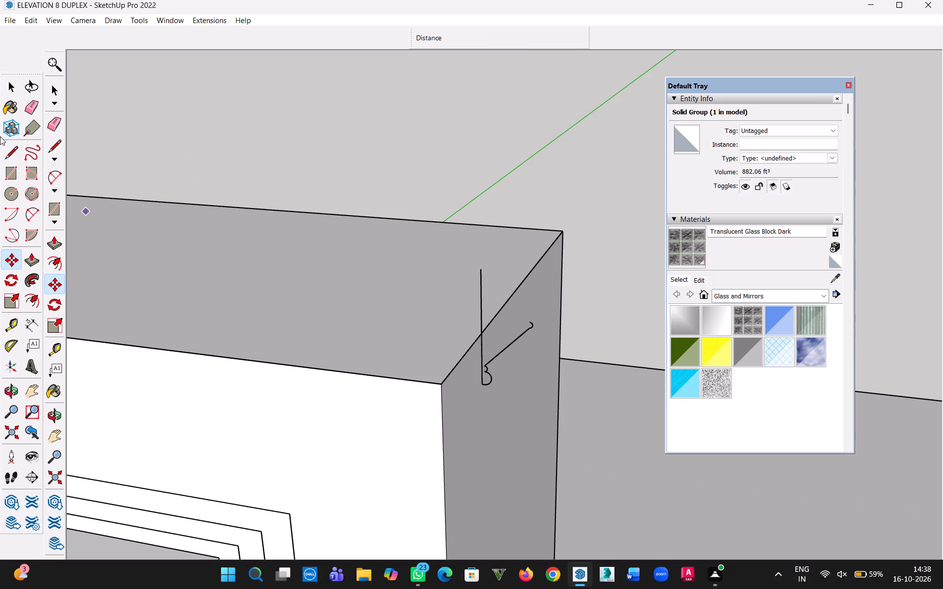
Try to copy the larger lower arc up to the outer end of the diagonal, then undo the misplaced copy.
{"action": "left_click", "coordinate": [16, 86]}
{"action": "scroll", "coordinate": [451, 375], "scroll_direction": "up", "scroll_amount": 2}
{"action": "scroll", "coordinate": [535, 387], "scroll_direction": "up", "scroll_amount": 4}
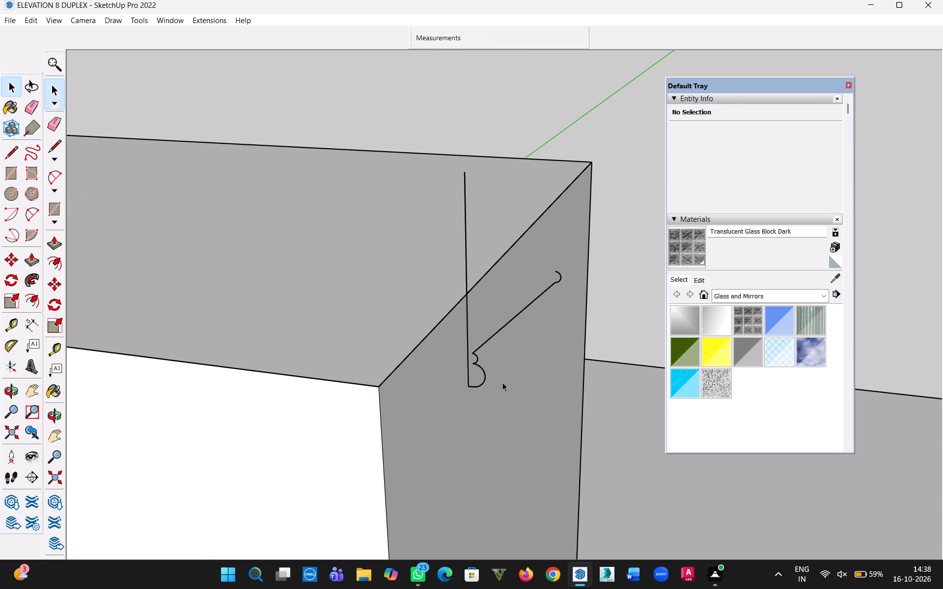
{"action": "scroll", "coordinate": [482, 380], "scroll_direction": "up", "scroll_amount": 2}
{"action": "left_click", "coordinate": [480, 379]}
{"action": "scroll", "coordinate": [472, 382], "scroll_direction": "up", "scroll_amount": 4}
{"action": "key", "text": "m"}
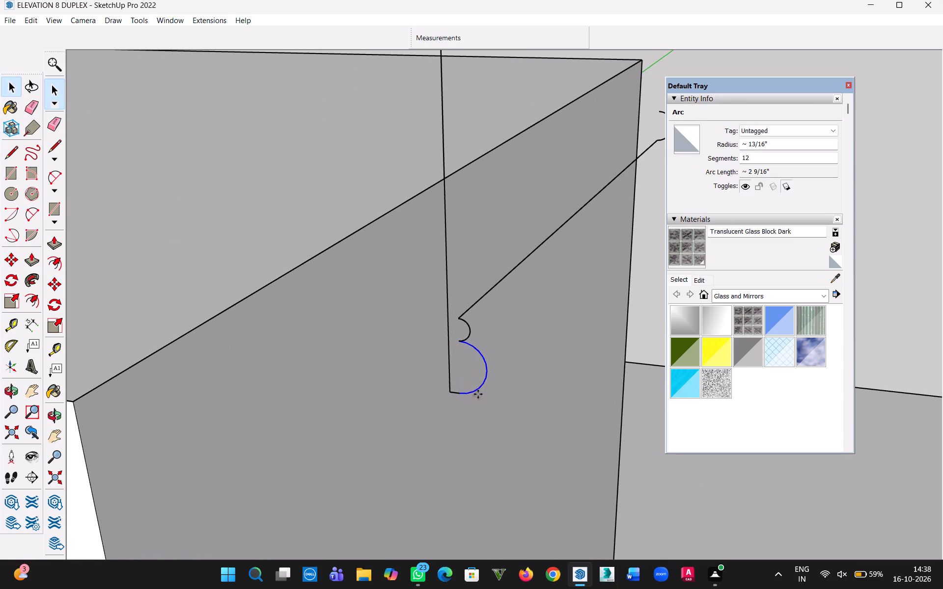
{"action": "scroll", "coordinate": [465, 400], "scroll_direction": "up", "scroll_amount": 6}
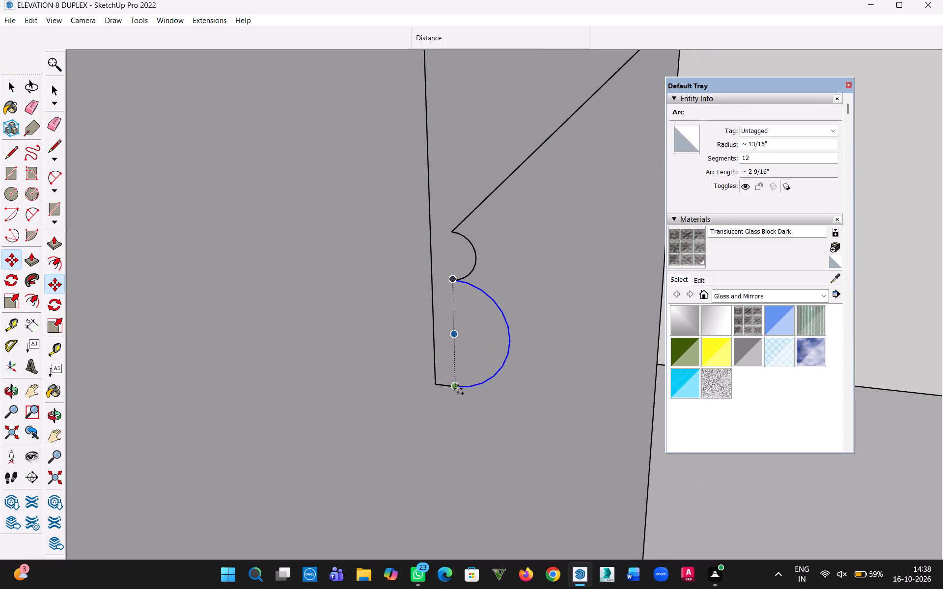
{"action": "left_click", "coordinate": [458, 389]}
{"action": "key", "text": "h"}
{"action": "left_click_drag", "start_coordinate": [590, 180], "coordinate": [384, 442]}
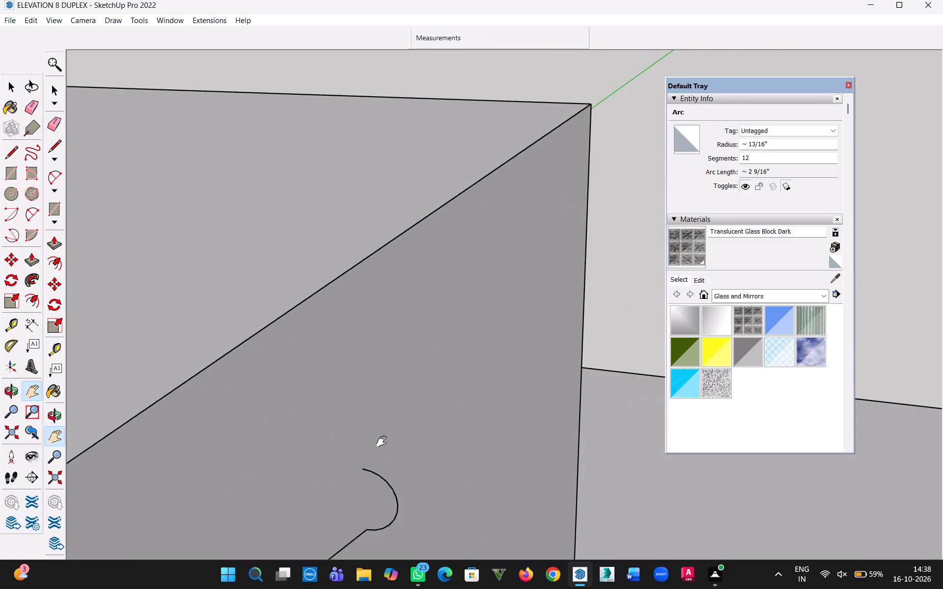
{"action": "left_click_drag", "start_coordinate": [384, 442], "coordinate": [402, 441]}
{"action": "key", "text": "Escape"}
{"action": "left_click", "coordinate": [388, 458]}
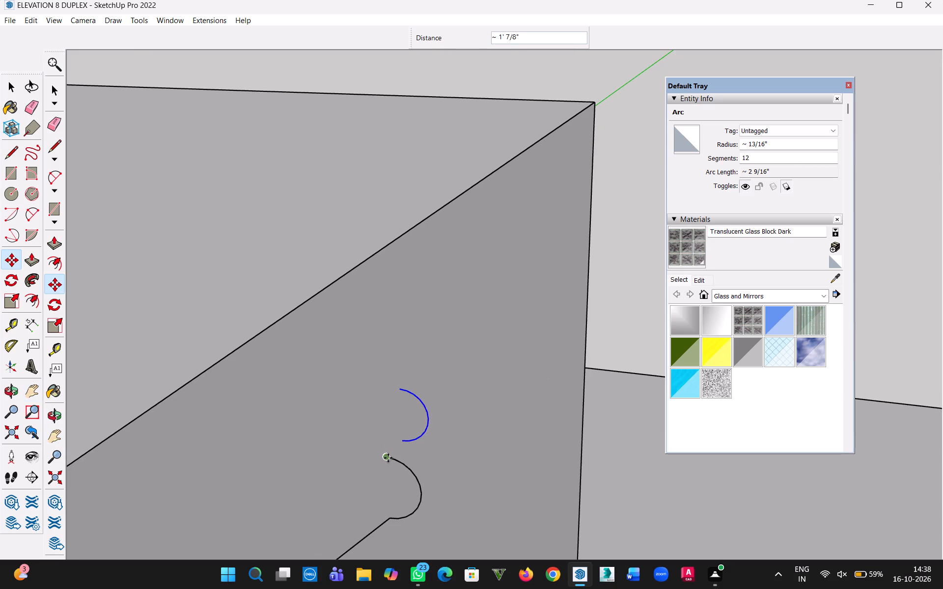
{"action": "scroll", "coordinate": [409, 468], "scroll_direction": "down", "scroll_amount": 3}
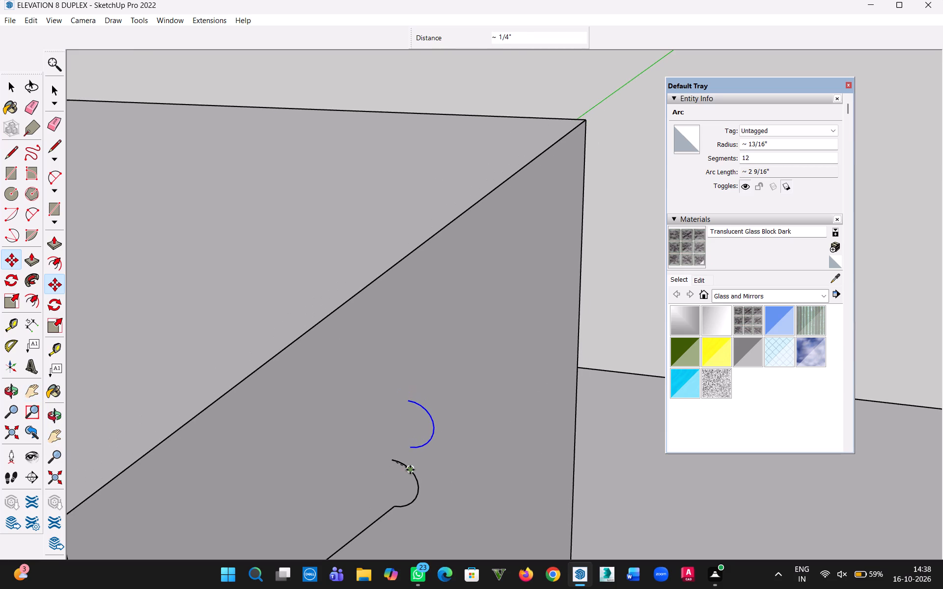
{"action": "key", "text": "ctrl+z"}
Copy the larger lower arc so its lower end sits on the upper end of the small arc at the diagonal's outer end.
{"action": "scroll", "coordinate": [399, 513], "scroll_direction": "down", "scroll_amount": 2}
{"action": "key", "text": "h"}
{"action": "left_click_drag", "start_coordinate": [429, 501], "coordinate": [549, 314]}
{"action": "left_click", "coordinate": [10, 89]}
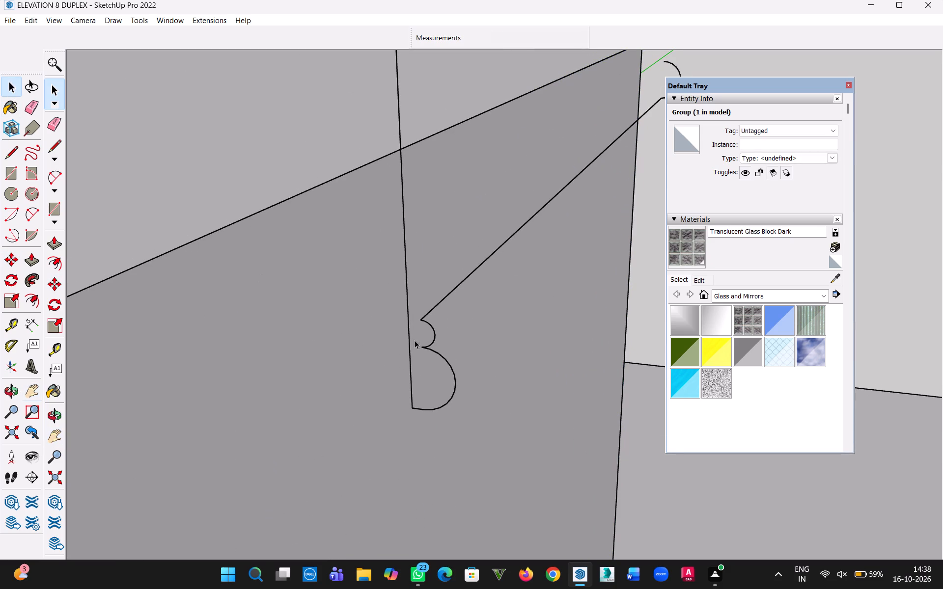
{"action": "left_click", "coordinate": [454, 383]}
{"action": "middle_click_drag", "start_coordinate": [513, 398], "coordinate": [293, 457]}
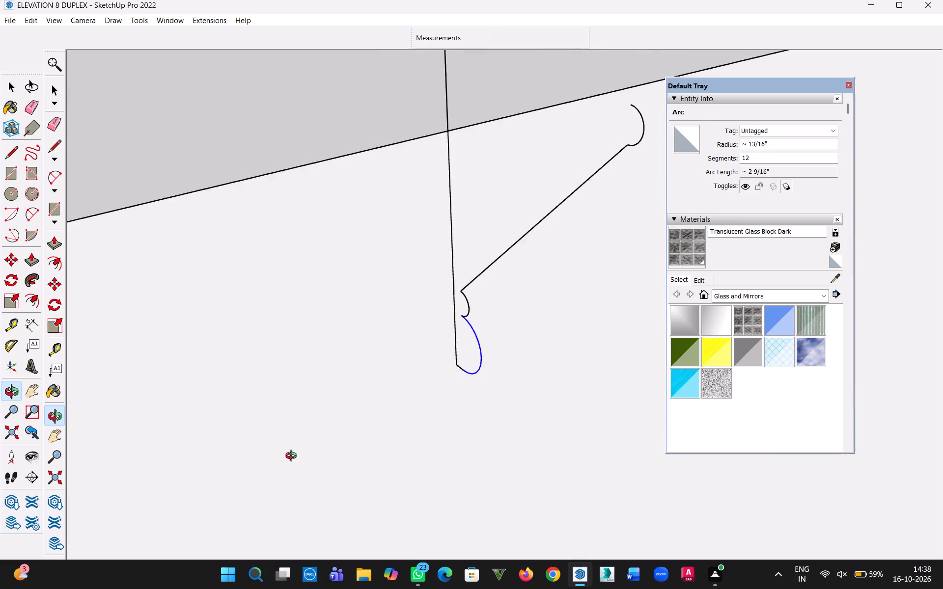
{"action": "middle_click_drag", "start_coordinate": [293, 457], "coordinate": [435, 432]}
{"action": "key", "text": "m"}
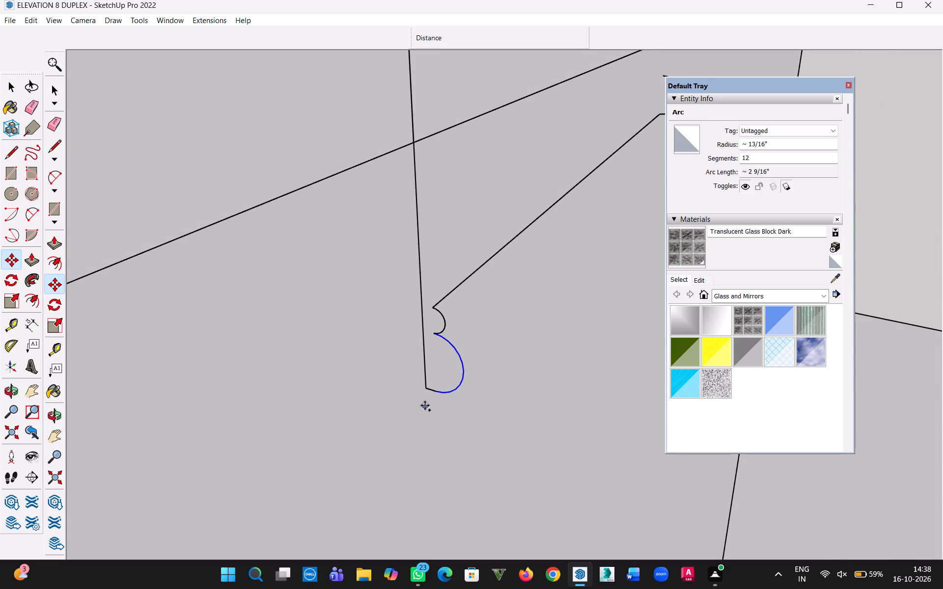
{"action": "left_click", "coordinate": [438, 388]}
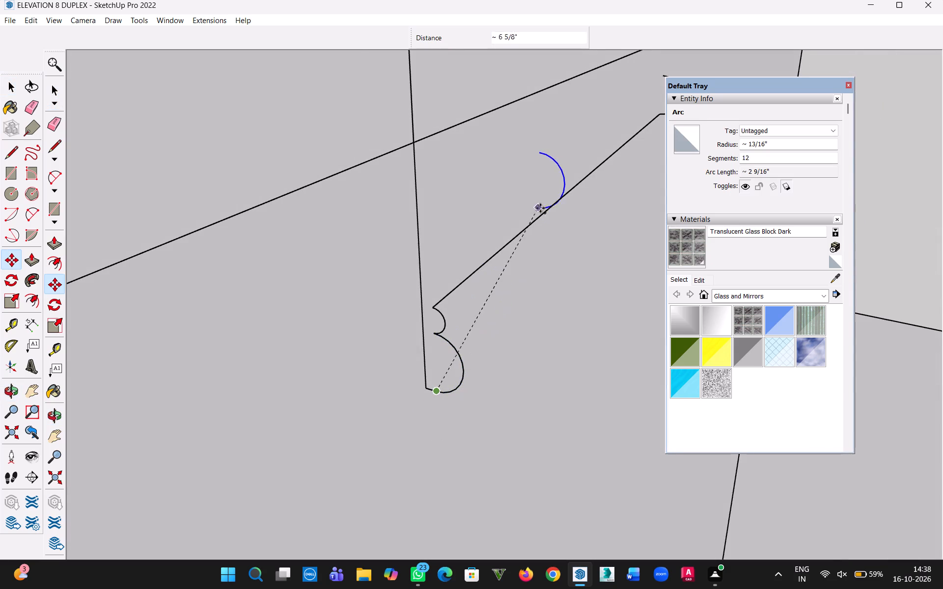
{"action": "key", "text": "h"}
{"action": "left_click_drag", "start_coordinate": [541, 208], "coordinate": [420, 419]}
{"action": "key", "text": "Escape"}
{"action": "scroll", "coordinate": [465, 423], "scroll_direction": "up", "scroll_amount": 5}
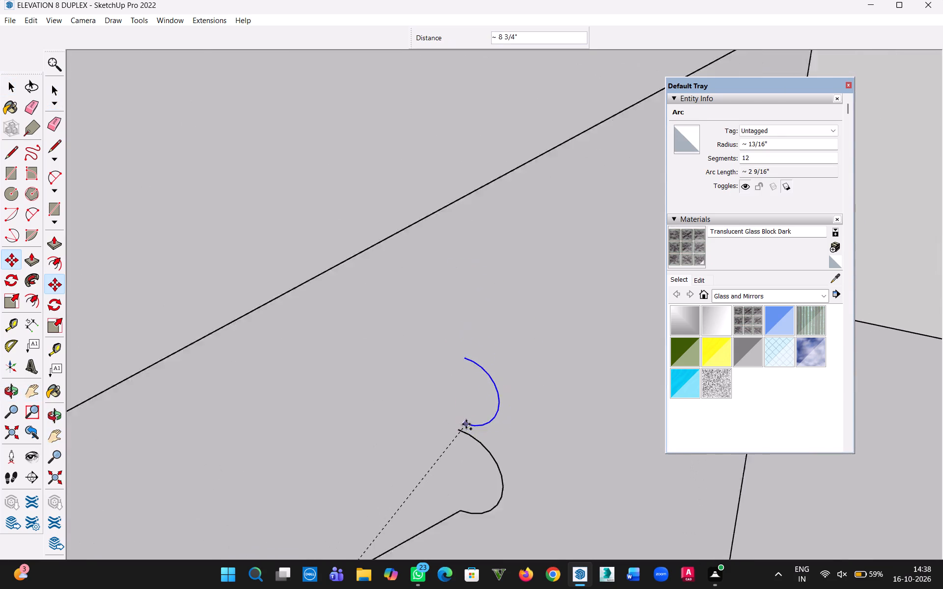
{"action": "scroll", "coordinate": [466, 424], "scroll_direction": "up", "scroll_amount": 5}
{"action": "scroll", "coordinate": [465, 441], "scroll_direction": "down", "scroll_amount": 4}
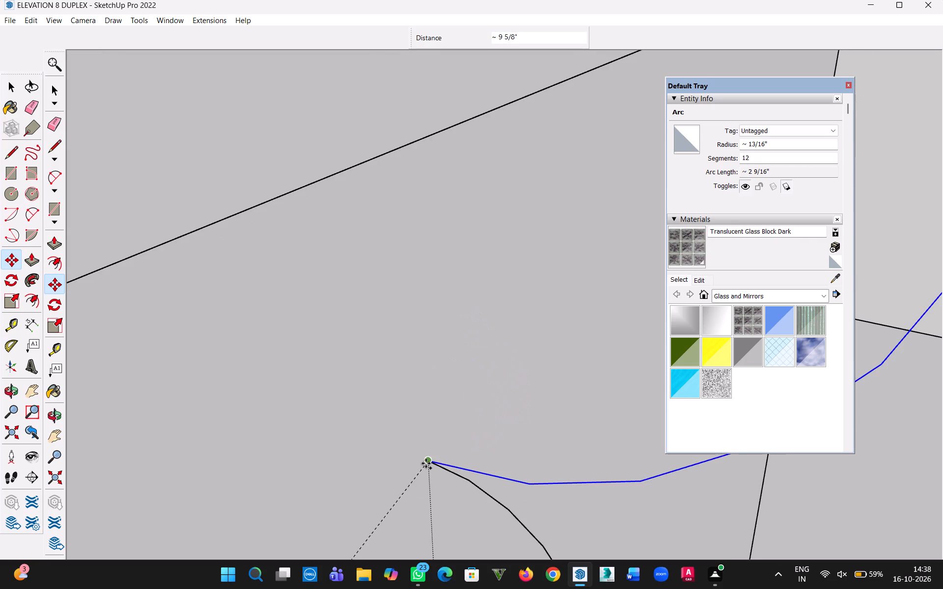
{"action": "left_click", "coordinate": [426, 463]}
{"action": "scroll", "coordinate": [356, 471], "scroll_direction": "down", "scroll_amount": 12}
Draw a horizontal line about 5 7/16" long from the upper arc's top end back to the vertical line, closing the profile.
{"action": "key", "text": "h"}
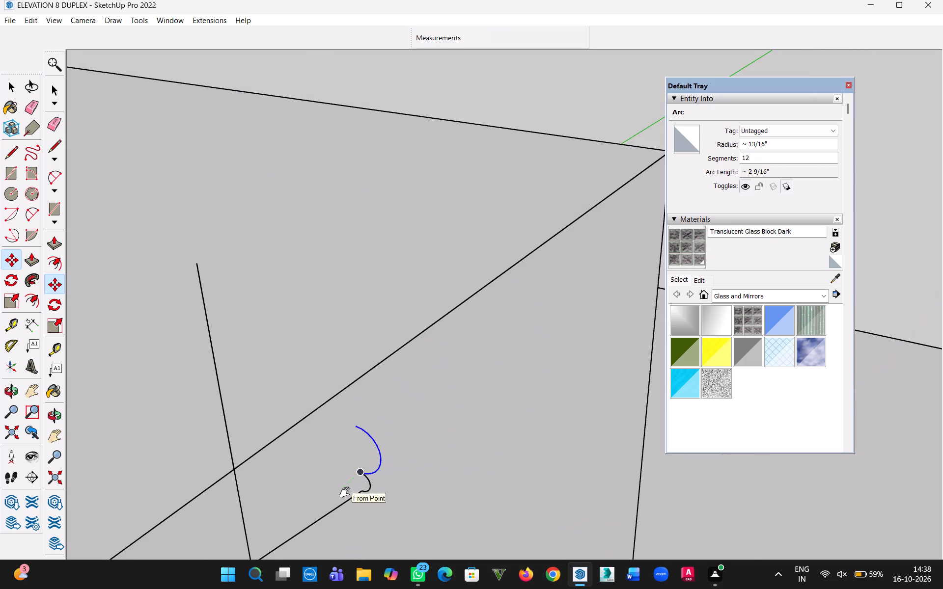
{"action": "middle_click_drag", "start_coordinate": [326, 498], "coordinate": [480, 387]}
{"action": "key", "text": "l"}
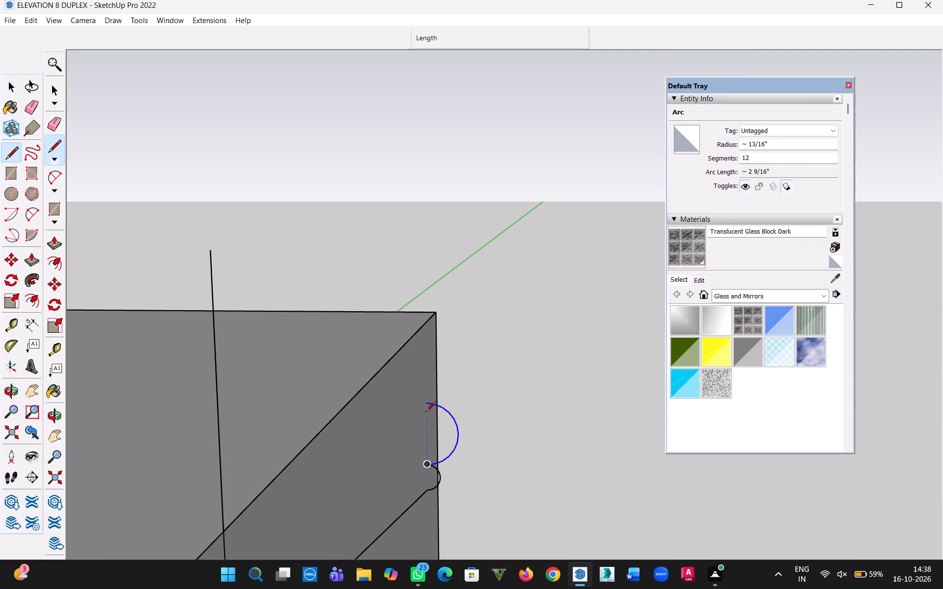
{"action": "left_click", "coordinate": [426, 402]}
{"action": "left_click", "coordinate": [220, 396]}
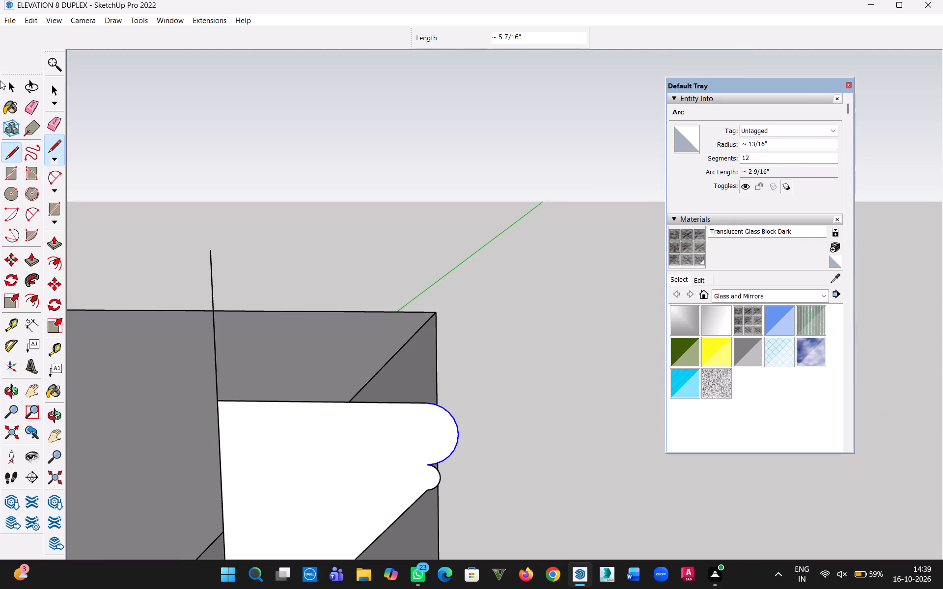
Erase the excess piece of the vertical line extending above the profile's top line.
{"action": "left_click", "coordinate": [7, 93]}
{"action": "key", "text": "e"}
{"action": "left_click_drag", "start_coordinate": [231, 310], "coordinate": [225, 307]}
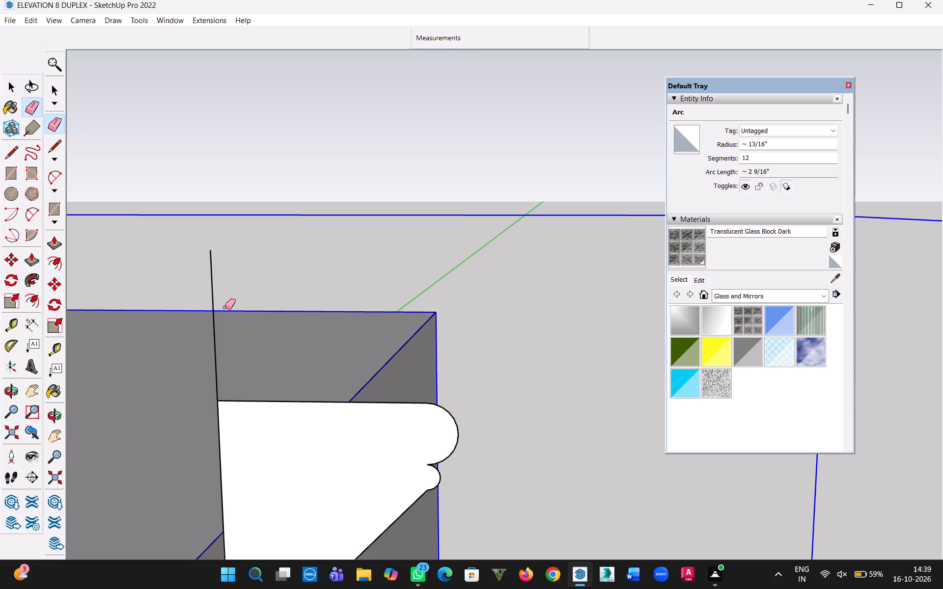
{"action": "left_click_drag", "start_coordinate": [225, 307], "coordinate": [218, 304]}
{"action": "key", "text": "Escape"}
{"action": "left_click_drag", "start_coordinate": [220, 259], "coordinate": [201, 267]}
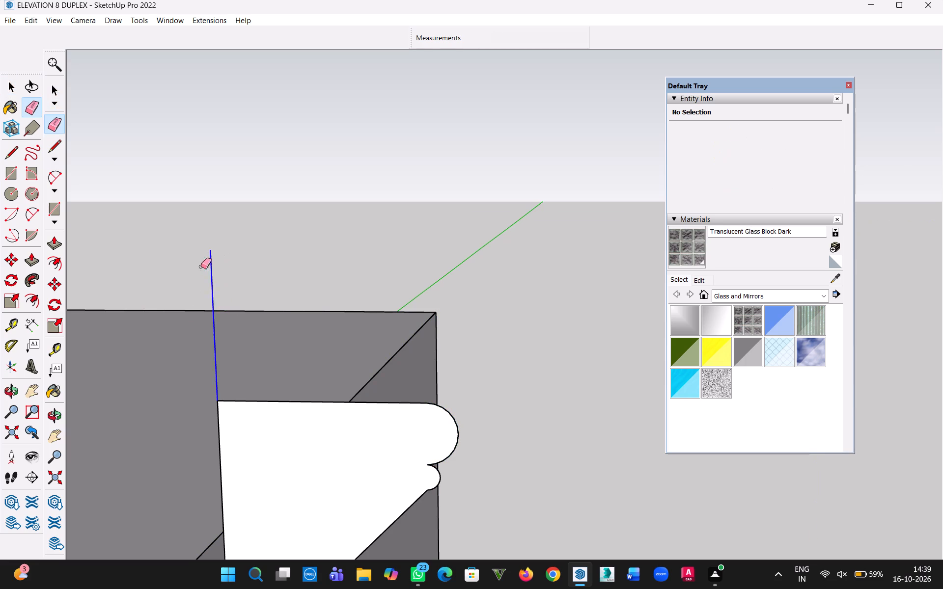
{"action": "left_click_drag", "start_coordinate": [201, 267], "coordinate": [200, 267]}
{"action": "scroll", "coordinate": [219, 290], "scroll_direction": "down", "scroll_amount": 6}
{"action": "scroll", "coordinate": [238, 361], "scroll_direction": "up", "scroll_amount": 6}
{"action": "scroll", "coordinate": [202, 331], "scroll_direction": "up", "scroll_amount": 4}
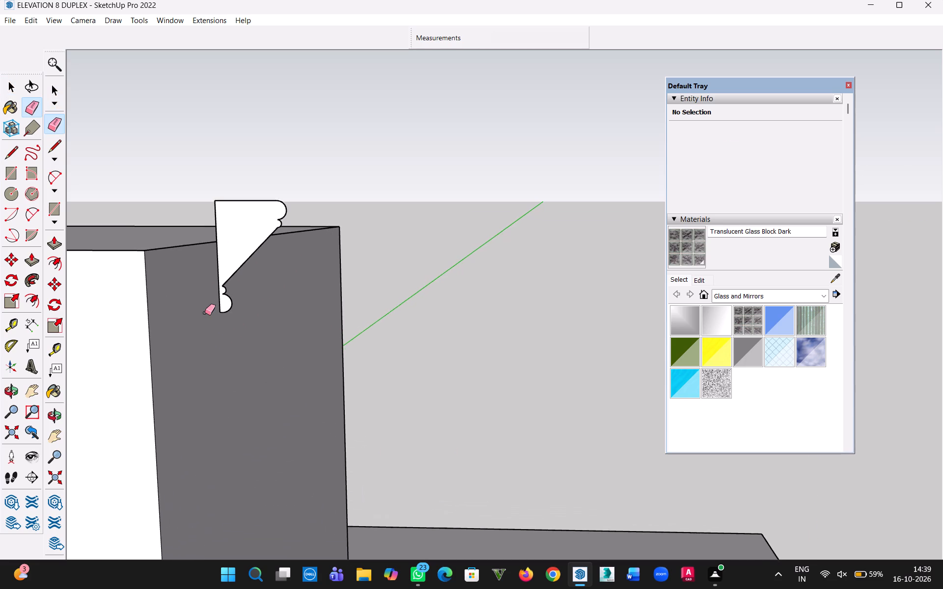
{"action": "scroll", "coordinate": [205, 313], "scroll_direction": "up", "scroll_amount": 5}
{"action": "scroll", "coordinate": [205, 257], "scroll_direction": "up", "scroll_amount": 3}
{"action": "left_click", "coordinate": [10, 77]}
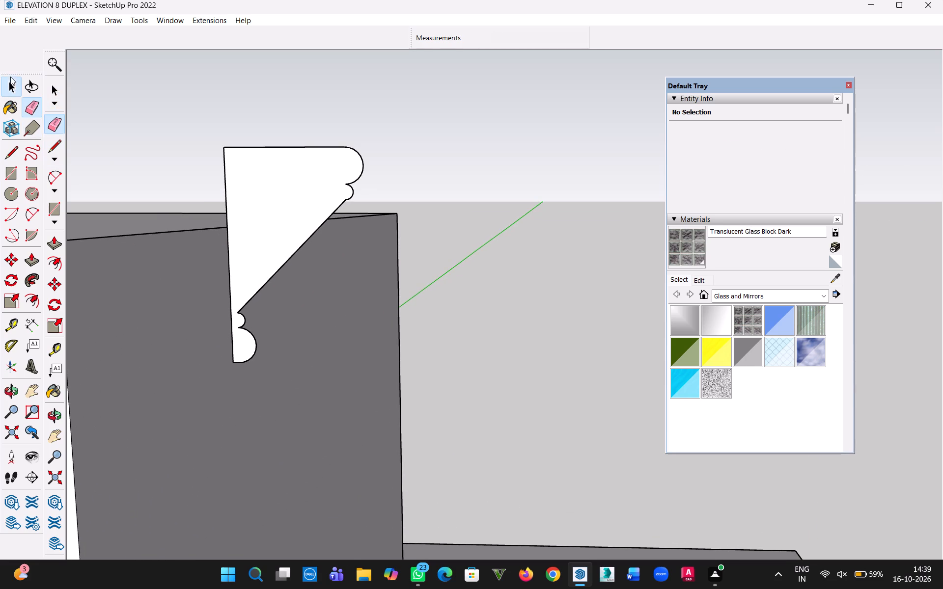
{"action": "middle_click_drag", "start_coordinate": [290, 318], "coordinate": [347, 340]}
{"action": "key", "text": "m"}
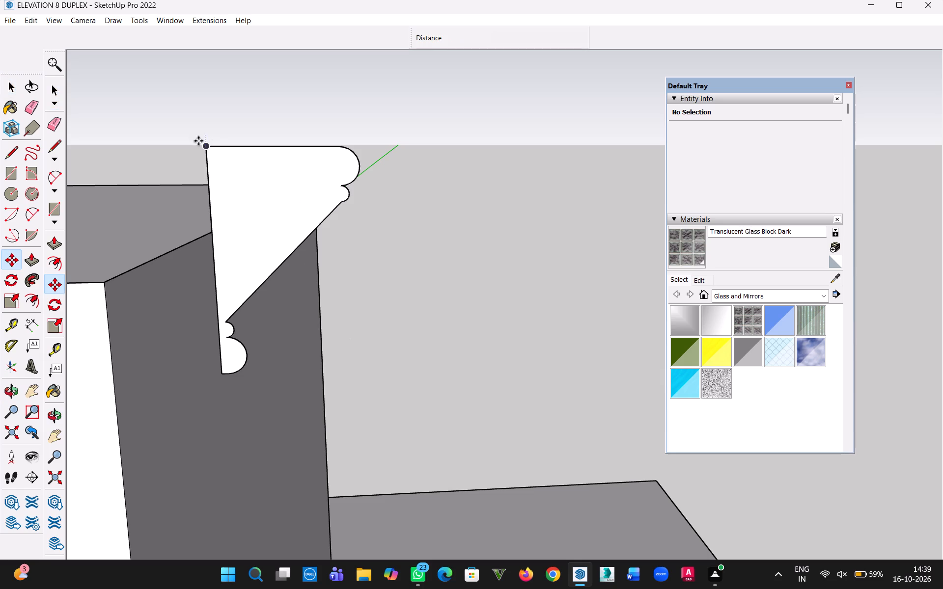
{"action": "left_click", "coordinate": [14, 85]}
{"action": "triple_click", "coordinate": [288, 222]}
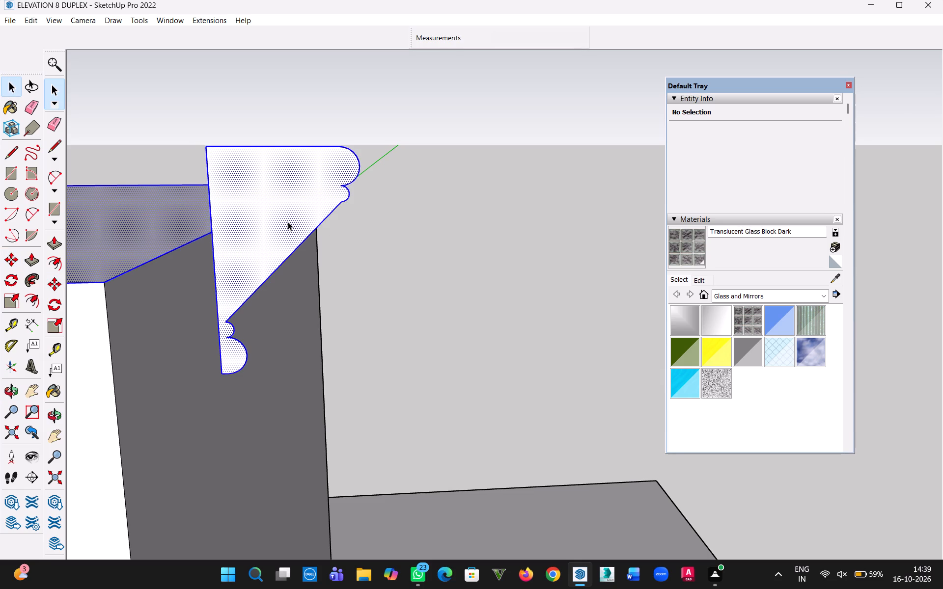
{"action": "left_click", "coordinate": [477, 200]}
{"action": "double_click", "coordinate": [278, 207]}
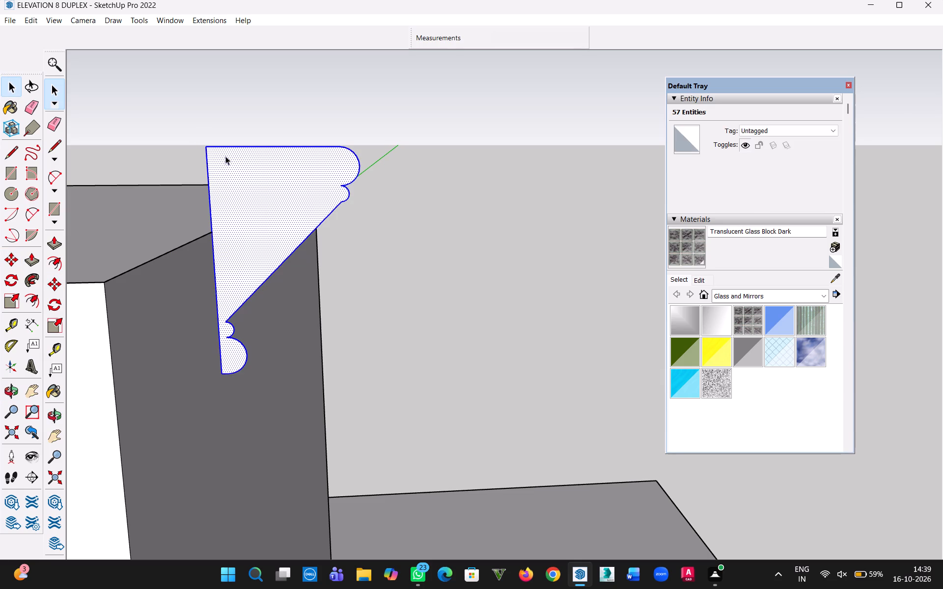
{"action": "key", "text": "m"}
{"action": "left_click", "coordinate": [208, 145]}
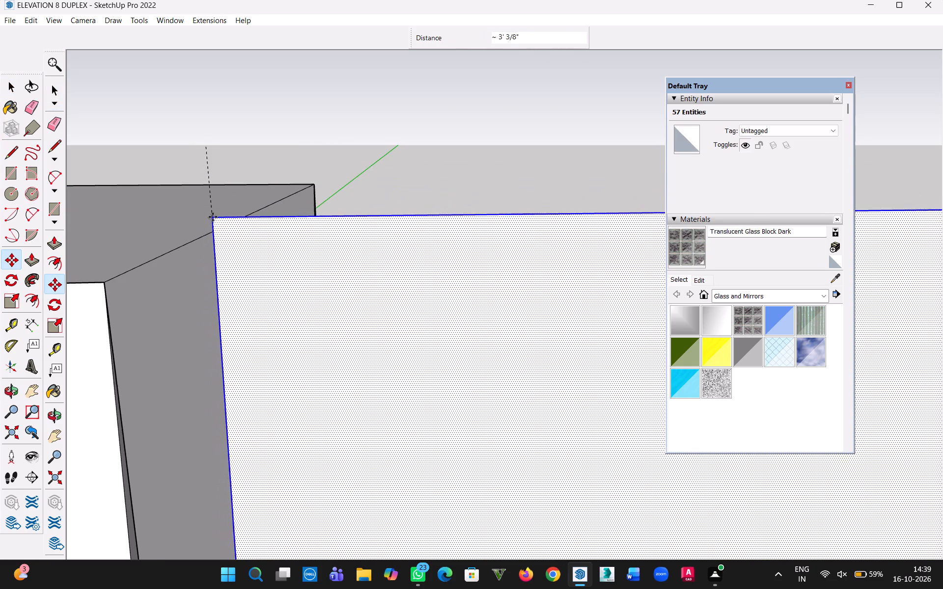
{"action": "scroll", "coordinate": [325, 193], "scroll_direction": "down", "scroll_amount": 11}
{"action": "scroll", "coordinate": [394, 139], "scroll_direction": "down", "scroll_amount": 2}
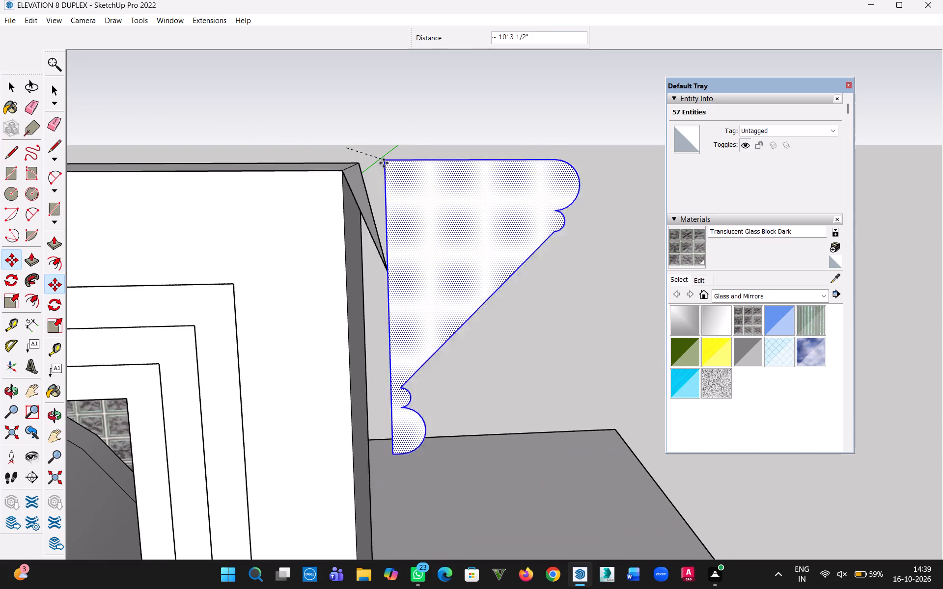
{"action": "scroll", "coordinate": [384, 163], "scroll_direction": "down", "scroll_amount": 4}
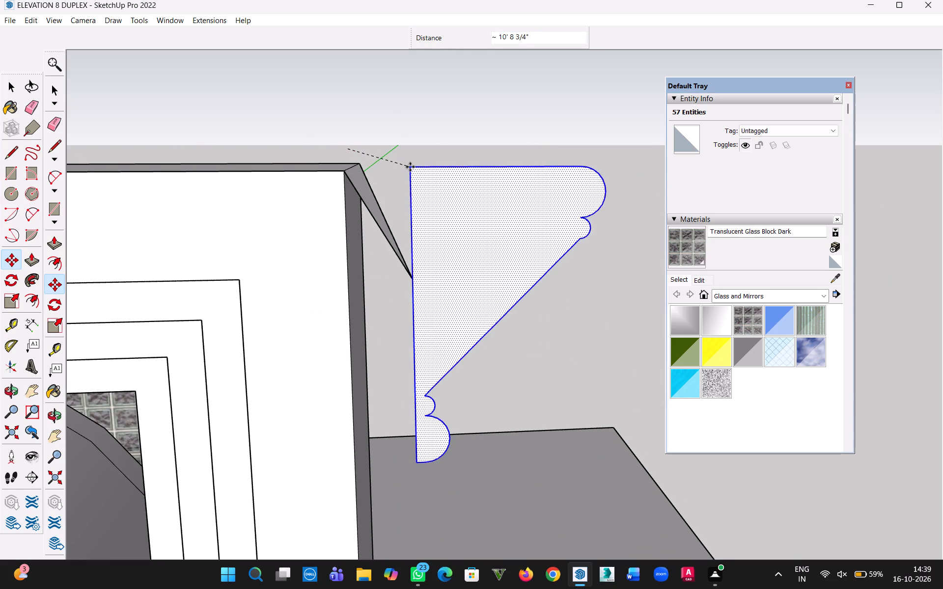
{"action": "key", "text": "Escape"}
Group the moulding profile together with the tower's top face and its boundary edges.
{"action": "scroll", "coordinate": [207, 148], "scroll_direction": "up", "scroll_amount": 3}
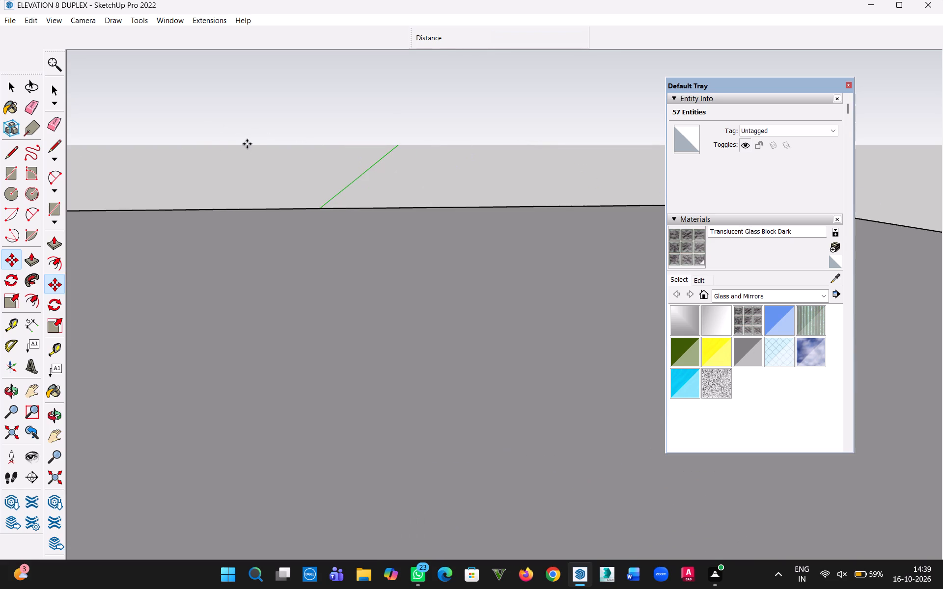
{"action": "scroll", "coordinate": [264, 175], "scroll_direction": "down", "scroll_amount": 4}
{"action": "middle_click_drag", "start_coordinate": [325, 155], "coordinate": [317, 291]}
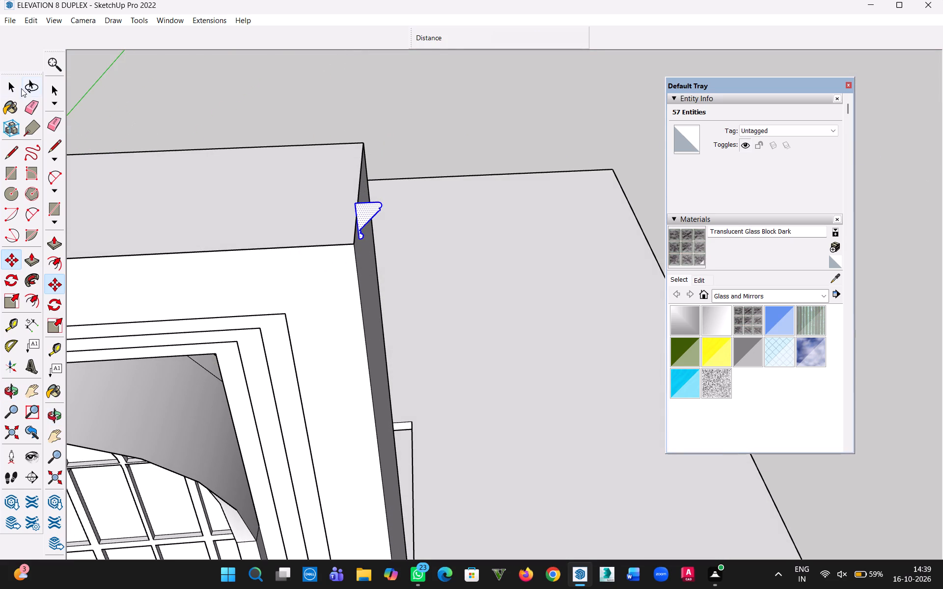
{"action": "left_click", "coordinate": [11, 88]}
{"action": "left_click", "coordinate": [354, 237]}
{"action": "scroll", "coordinate": [356, 238], "scroll_direction": "up", "scroll_amount": 2}
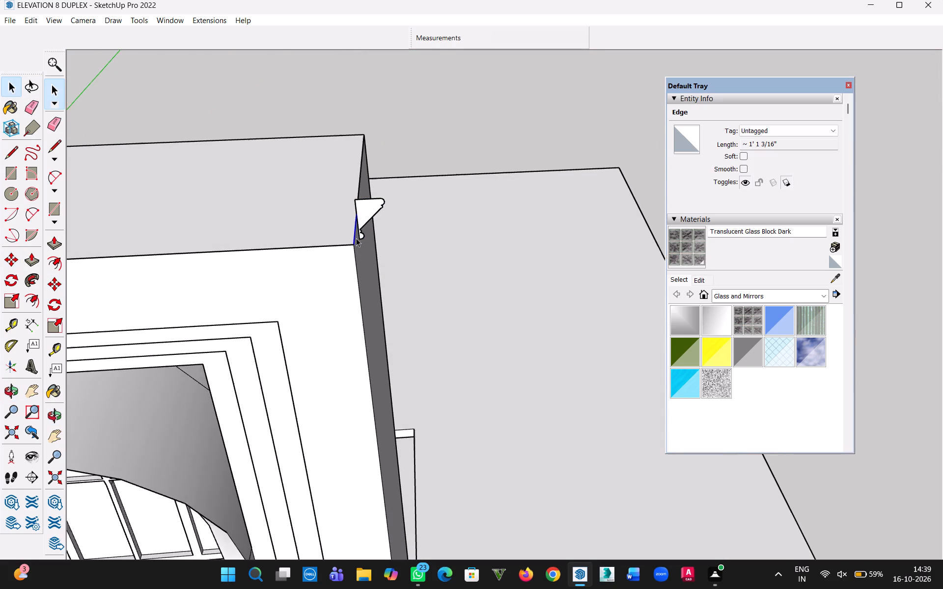
{"action": "scroll", "coordinate": [356, 238], "scroll_direction": "up", "scroll_amount": 3}
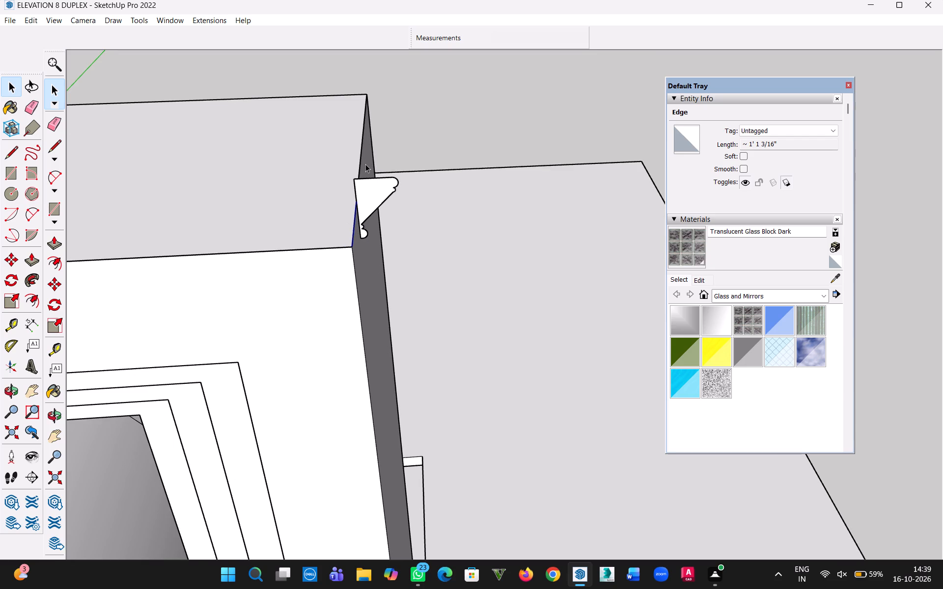
{"action": "double_click", "coordinate": [286, 186]}
{"action": "double_click", "coordinate": [286, 186]}
{"action": "triple_click", "coordinate": [286, 186]}
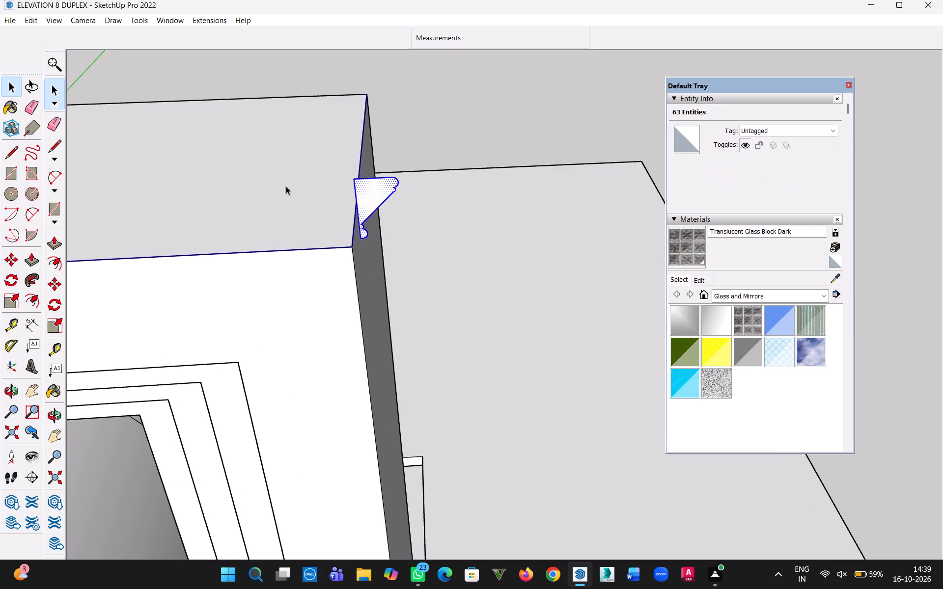
{"action": "double_click", "coordinate": [286, 186]}
{"action": "scroll", "coordinate": [314, 200], "scroll_direction": "up", "scroll_amount": 7}
{"action": "right_click", "coordinate": [322, 217]}
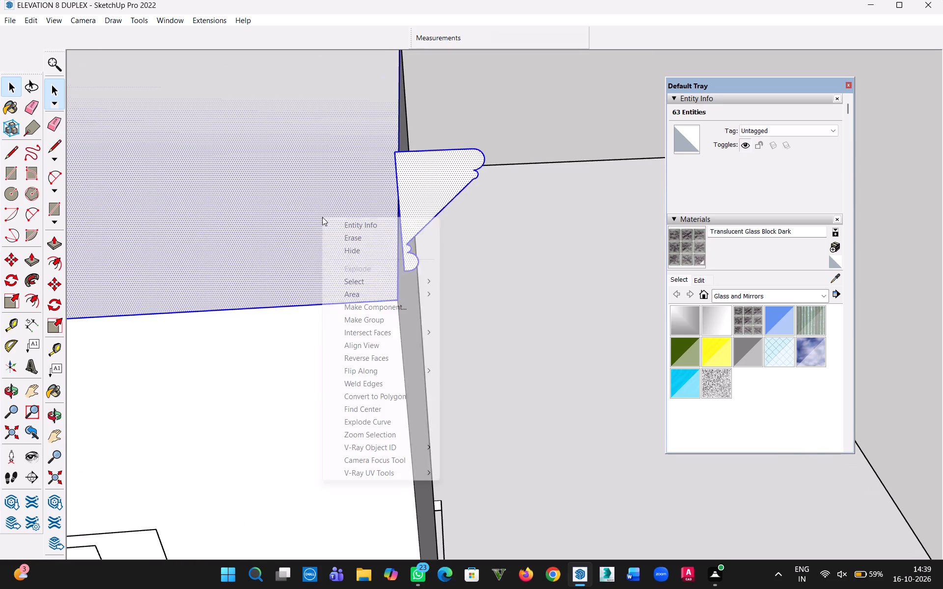
{"action": "left_click", "coordinate": [376, 316]}
Open the moulding group and delete the front edge and the front part of the right edge of the tower-top outline.
{"action": "scroll", "coordinate": [327, 208], "scroll_direction": "down", "scroll_amount": 1}
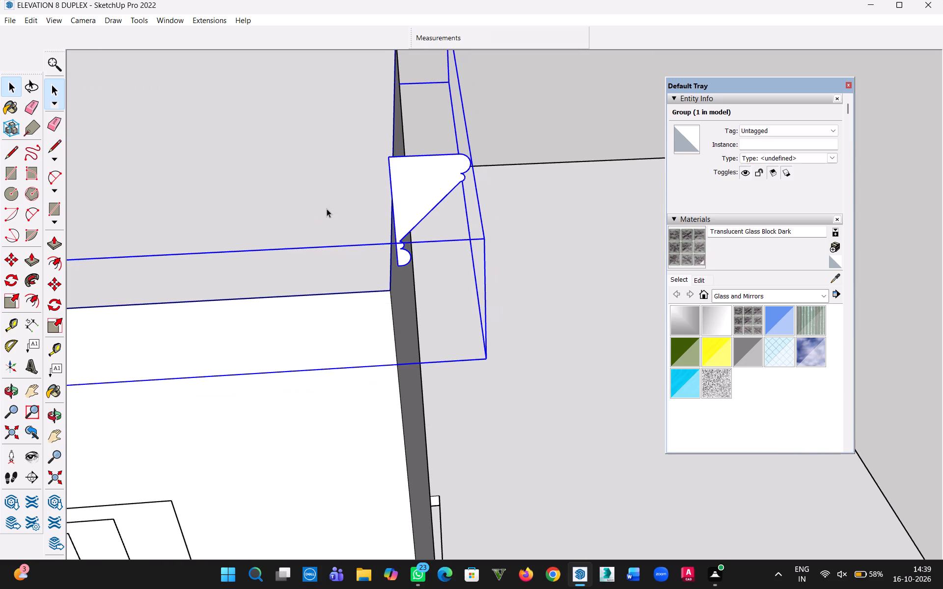
{"action": "double_click", "coordinate": [327, 209]}
{"action": "left_click", "coordinate": [390, 279]}
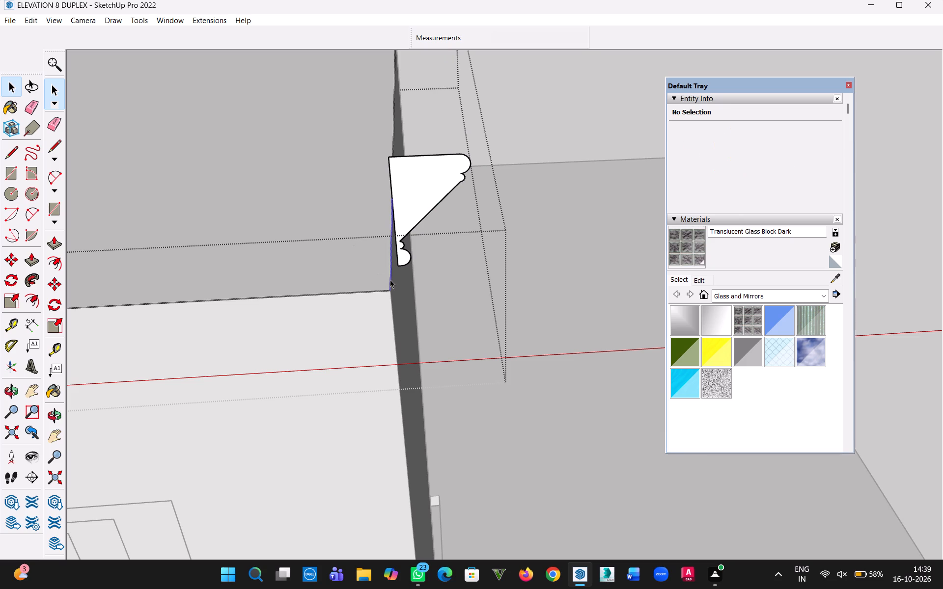
{"action": "key", "text": "Delete"}
{"action": "left_click", "coordinate": [322, 297]}
{"action": "left_click", "coordinate": [325, 294]}
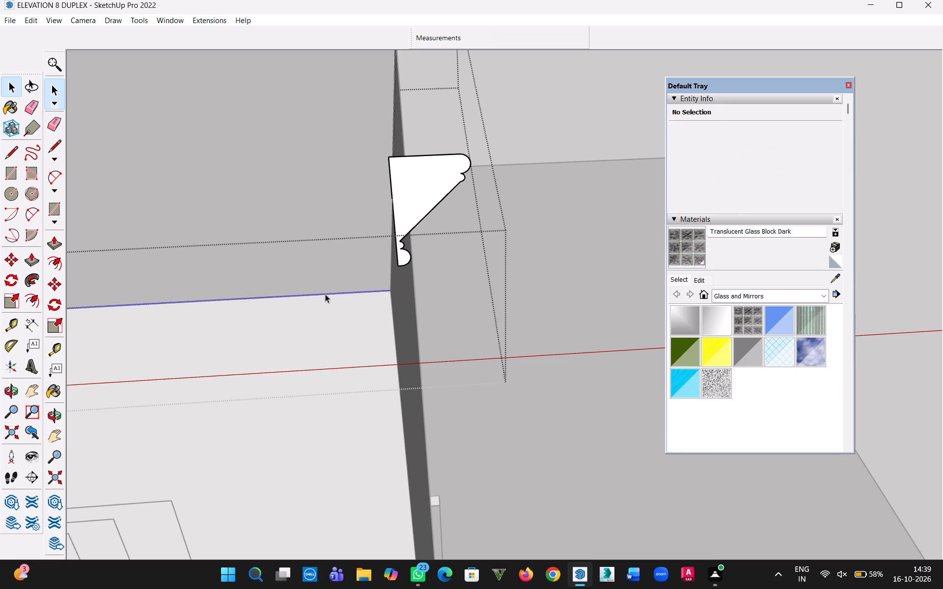
{"action": "key", "text": "Delete"}
Delete the remaining rear part of the right edge and the back edge of the tower-top outline inside the group.
{"action": "scroll", "coordinate": [327, 268], "scroll_direction": "down", "scroll_amount": 2}
{"action": "key", "text": "h"}
{"action": "left_click_drag", "start_coordinate": [310, 224], "coordinate": [373, 472]}
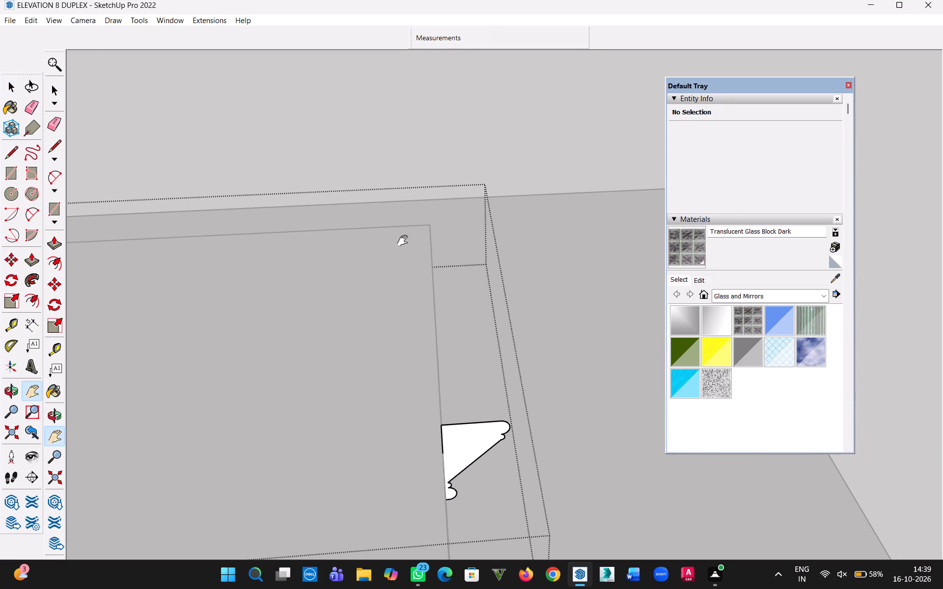
{"action": "key", "text": "Escape"}
{"action": "left_click", "coordinate": [404, 225]}
{"action": "scroll", "coordinate": [422, 354], "scroll_direction": "down", "scroll_amount": 2}
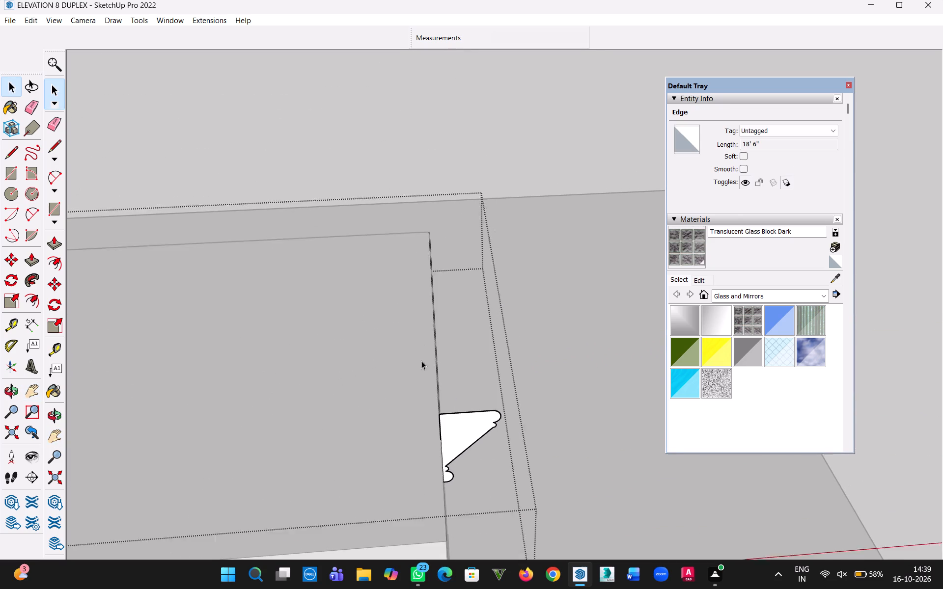
{"action": "scroll", "coordinate": [421, 361], "scroll_direction": "down", "scroll_amount": 1}
{"action": "middle_click_drag", "start_coordinate": [386, 377], "coordinate": [554, 304]}
{"action": "left_click", "coordinate": [529, 365]}
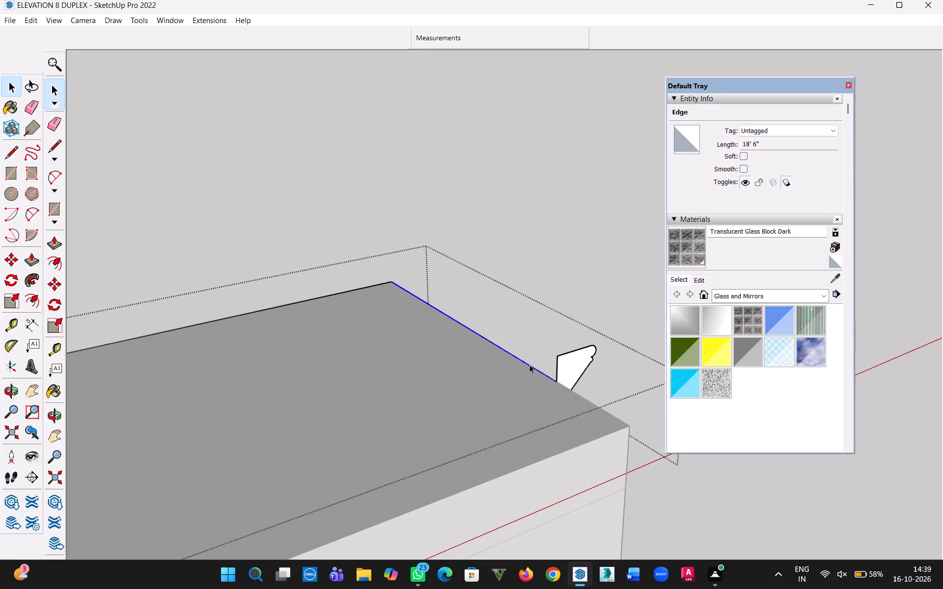
{"action": "key", "text": "Delete"}
{"action": "left_click", "coordinate": [336, 295]}
{"action": "key", "text": "Delete"}
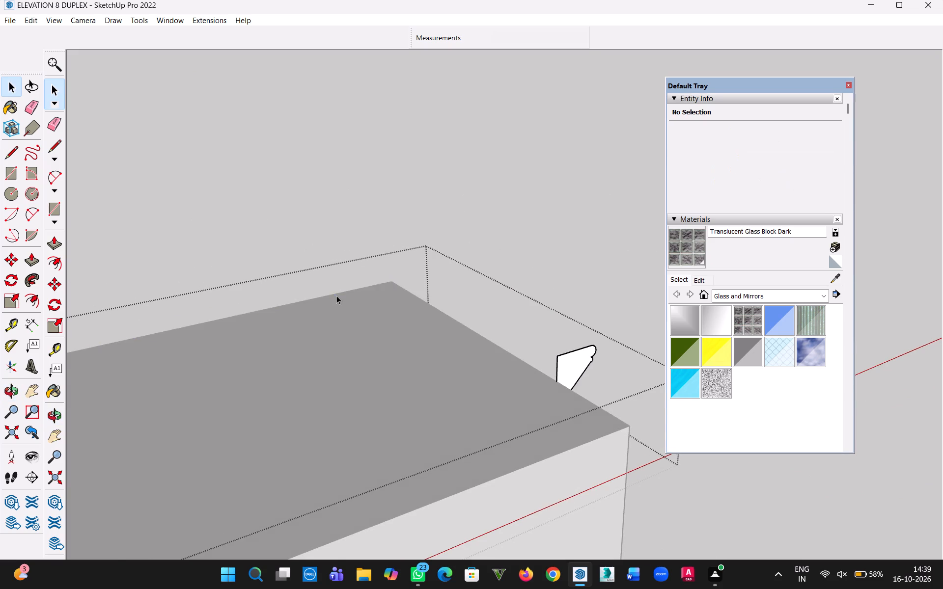
Delete the left side edge of the tower-top outline, leaving only the moulding profile in the group.
{"action": "scroll", "coordinate": [339, 408], "scroll_direction": "down", "scroll_amount": 2}
{"action": "key", "text": "h"}
{"action": "left_click_drag", "start_coordinate": [253, 406], "coordinate": [590, 298]}
{"action": "left_click_drag", "start_coordinate": [208, 389], "coordinate": [517, 303]}
{"action": "left_click_drag", "start_coordinate": [78, 415], "coordinate": [432, 244]}
{"action": "left_click_drag", "start_coordinate": [168, 373], "coordinate": [533, 331]}
{"action": "scroll", "coordinate": [184, 428], "scroll_direction": "down", "scroll_amount": 3}
{"action": "left_click_drag", "start_coordinate": [178, 439], "coordinate": [460, 355]}
{"action": "scroll", "coordinate": [419, 396], "scroll_direction": "down", "scroll_amount": 8}
{"action": "left_click_drag", "start_coordinate": [228, 442], "coordinate": [689, 291]}
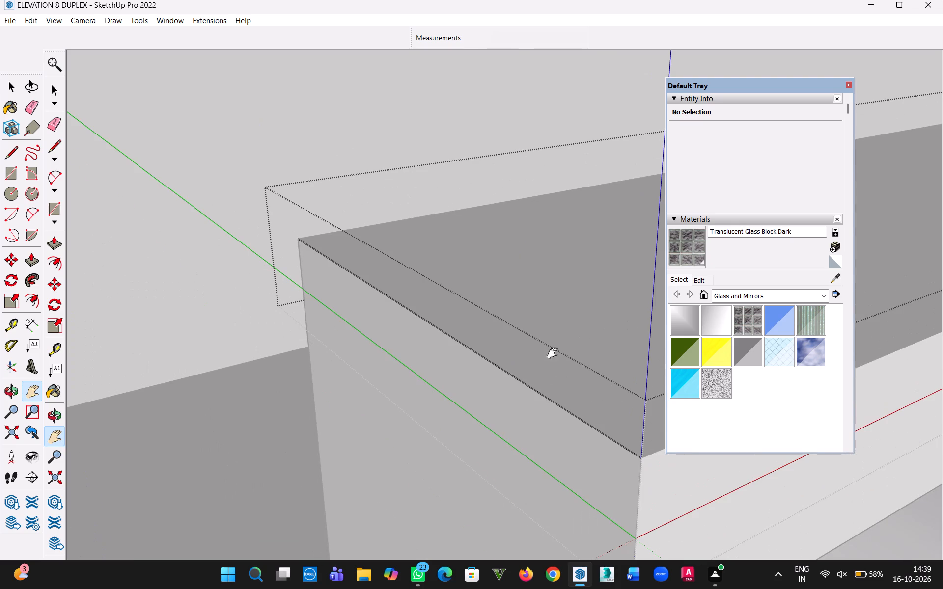
{"action": "key", "text": "Escape"}
{"action": "left_click", "coordinate": [515, 378]}
{"action": "key", "text": "Delete"}
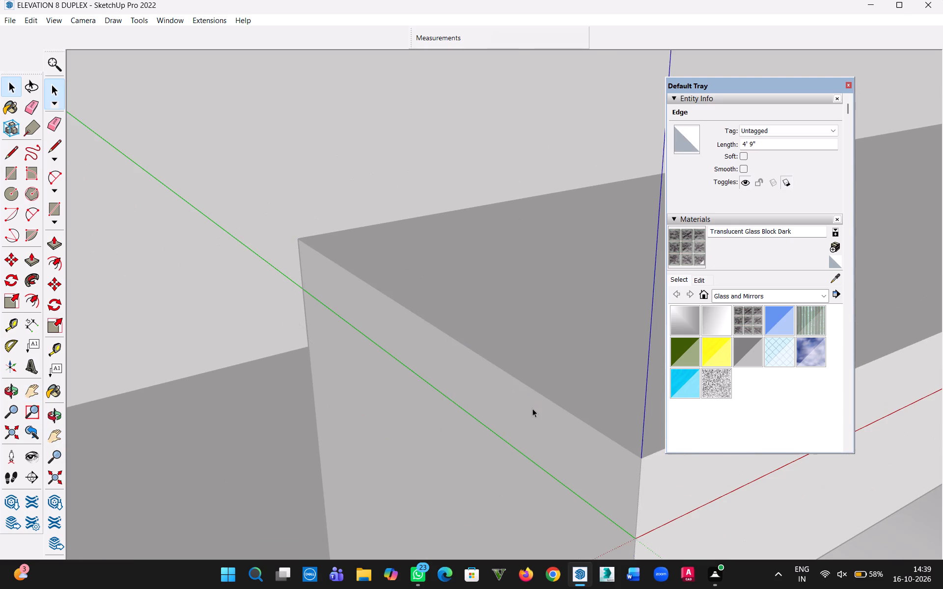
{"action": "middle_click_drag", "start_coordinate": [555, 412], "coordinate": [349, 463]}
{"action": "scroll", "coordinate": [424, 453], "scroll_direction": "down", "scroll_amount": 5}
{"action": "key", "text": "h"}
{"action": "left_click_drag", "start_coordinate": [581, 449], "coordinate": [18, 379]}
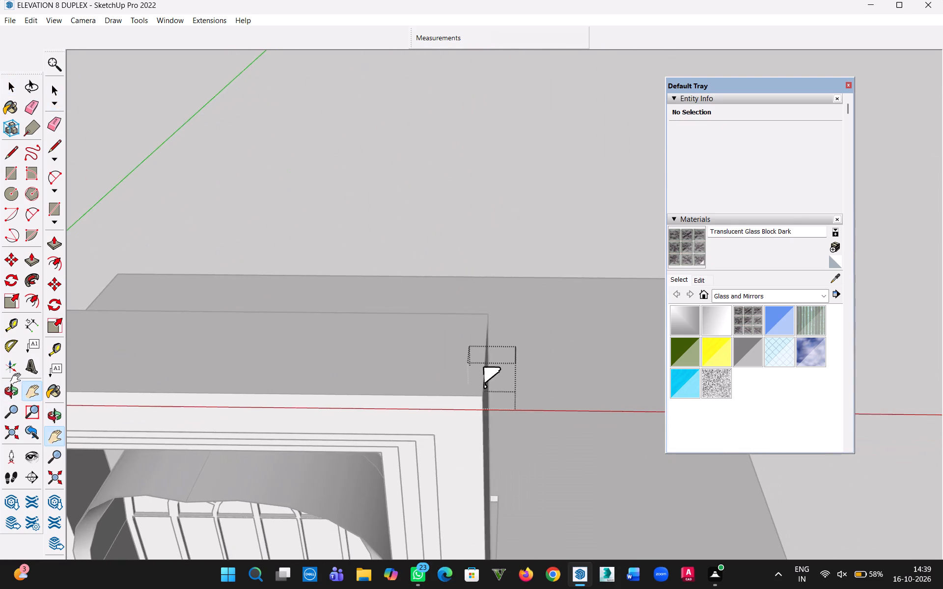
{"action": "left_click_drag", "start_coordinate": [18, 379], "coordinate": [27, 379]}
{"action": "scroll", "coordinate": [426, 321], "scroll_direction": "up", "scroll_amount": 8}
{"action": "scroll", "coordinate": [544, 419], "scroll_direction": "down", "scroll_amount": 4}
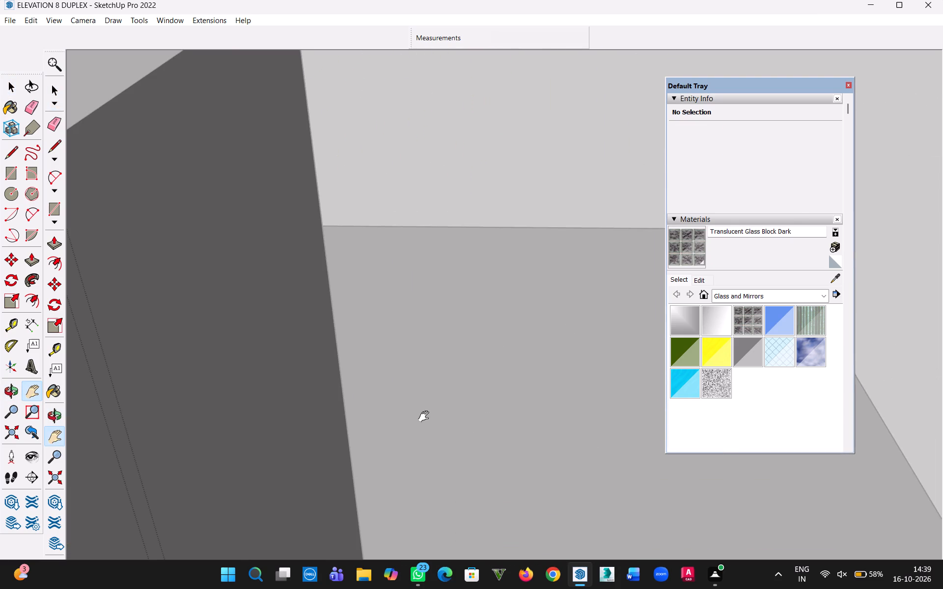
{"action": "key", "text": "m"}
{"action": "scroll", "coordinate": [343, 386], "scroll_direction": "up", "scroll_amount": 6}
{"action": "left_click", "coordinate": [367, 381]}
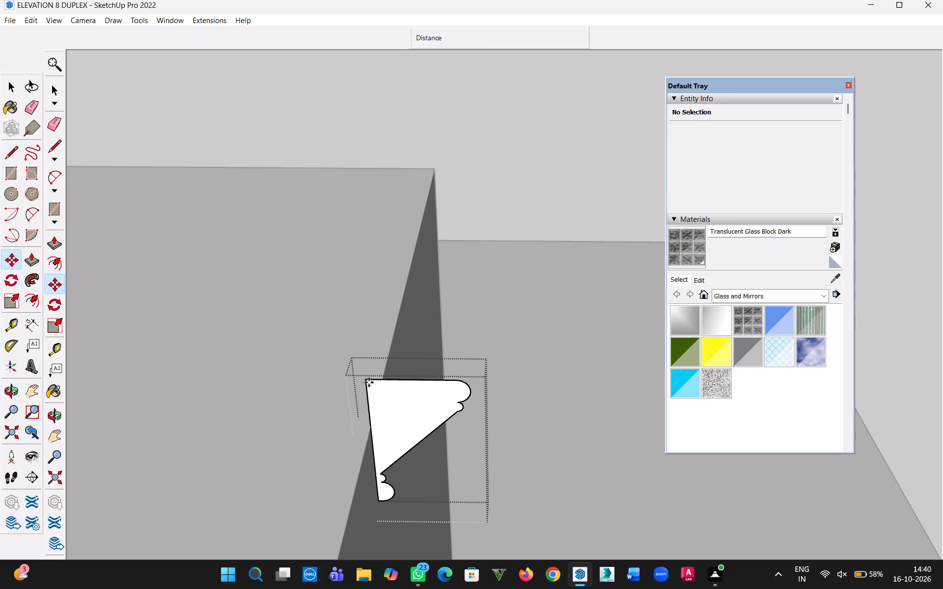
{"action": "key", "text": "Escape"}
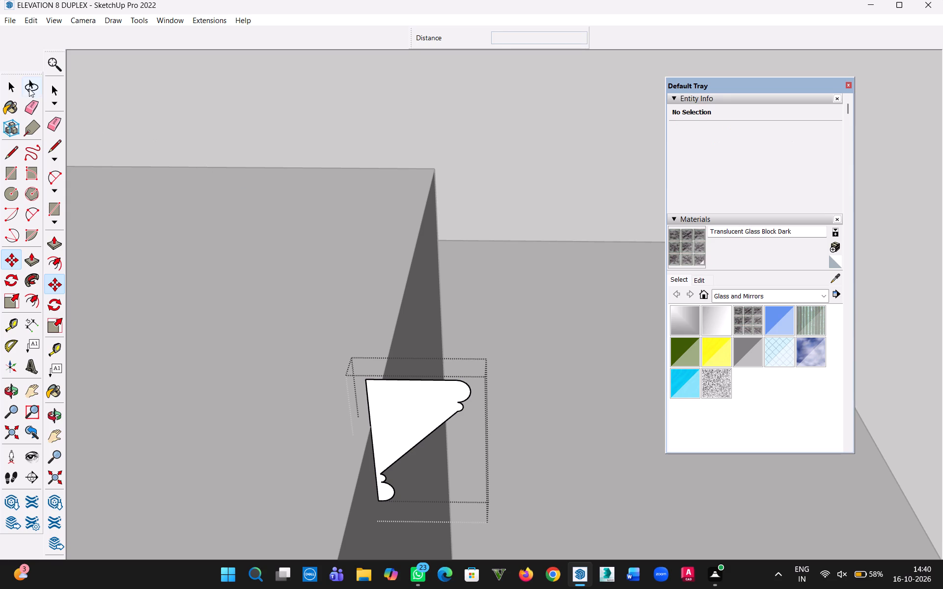
Copy the moulding profile group so its inner top corner sits on the tower top's rear right corner.
{"action": "left_click", "coordinate": [16, 87]}
{"action": "left_click", "coordinate": [394, 145]}
{"action": "left_click", "coordinate": [403, 422]}
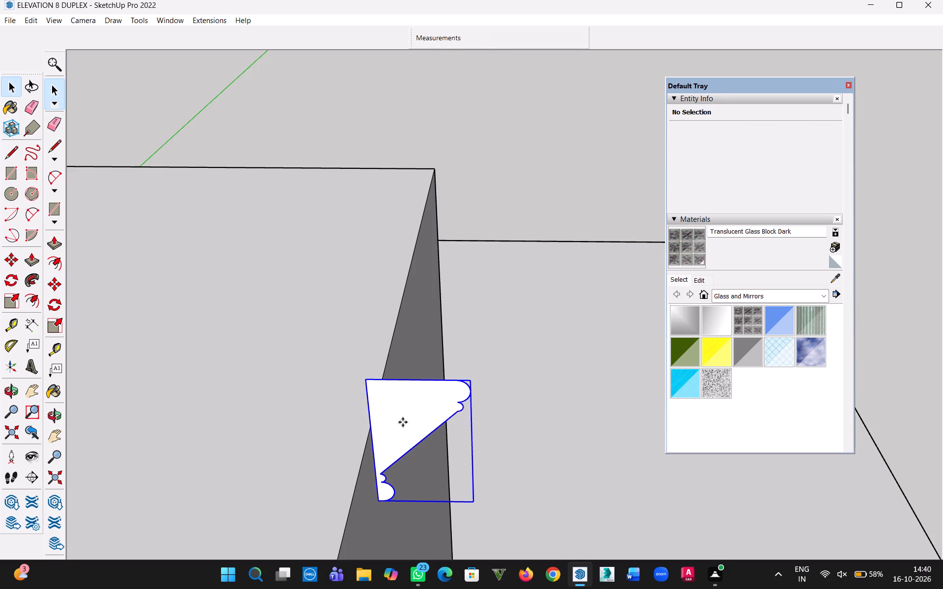
{"action": "key", "text": "m"}
{"action": "left_click", "coordinate": [368, 378]}
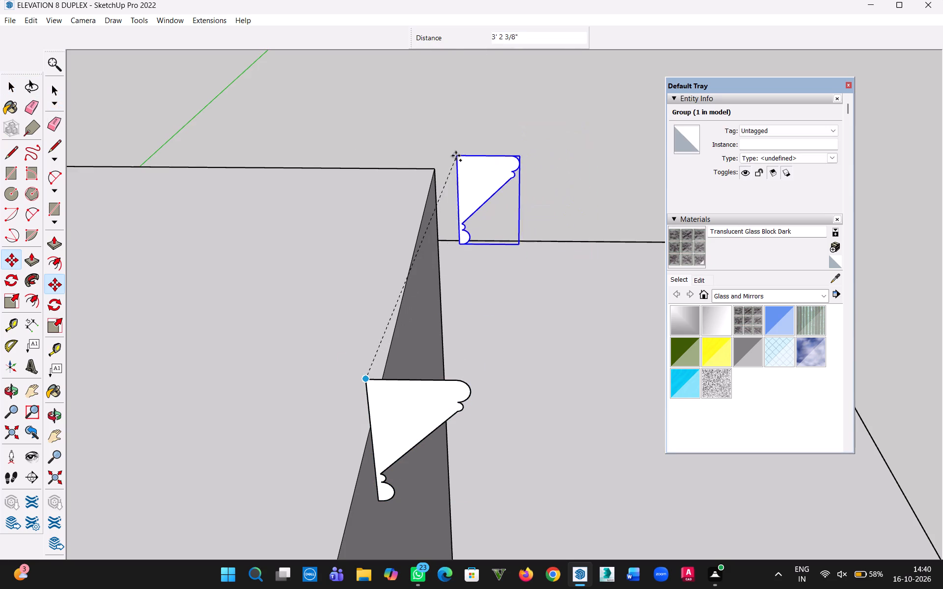
{"action": "left_click", "coordinate": [436, 170]}
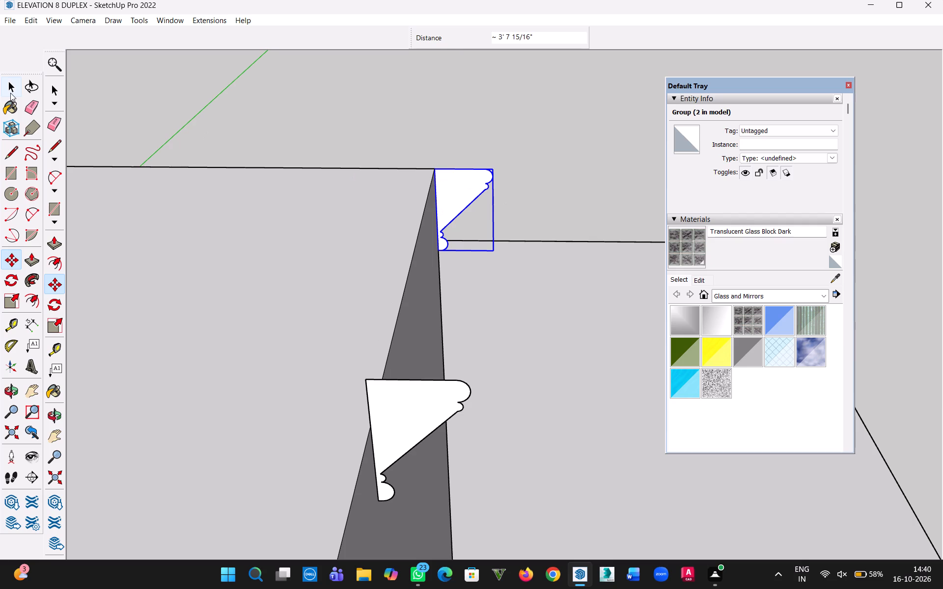
Move the original moulding profile group about 2' 1 3/8" away, clear of the tower's right side.
{"action": "left_click", "coordinate": [11, 92]}
{"action": "left_click", "coordinate": [430, 431]}
{"action": "key", "text": "m"}
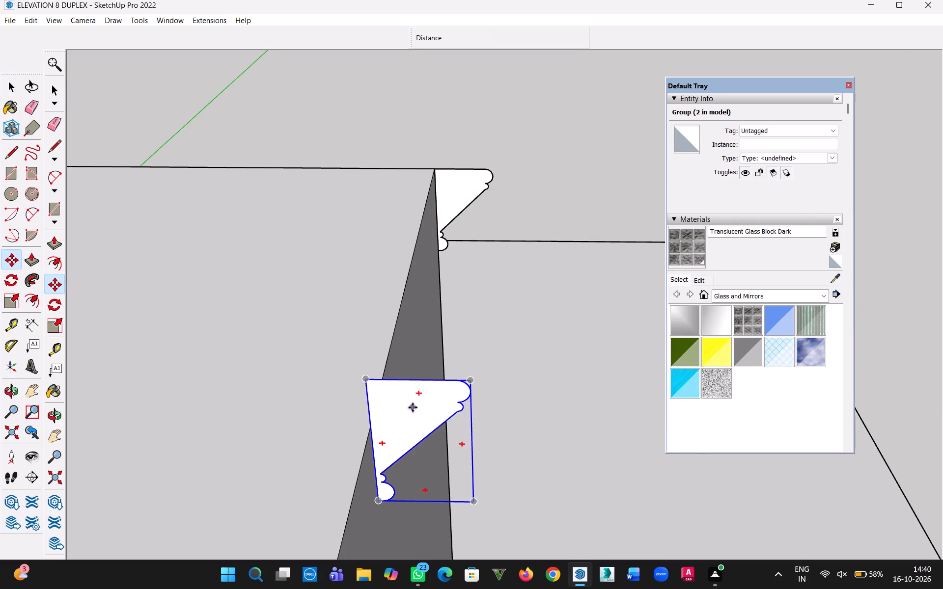
{"action": "left_click", "coordinate": [413, 407]}
{"action": "left_click", "coordinate": [853, 469]}
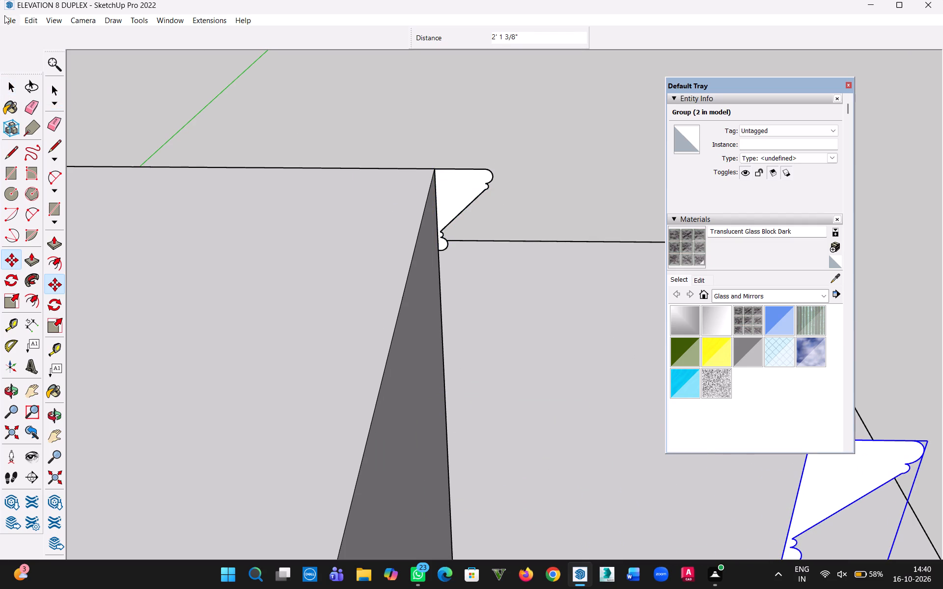
Inside the copied profile group, draw an 18' 6" by 4' 9" rectangle over the tower top from rear left to front right corner.
{"action": "left_click", "coordinate": [11, 91]}
{"action": "scroll", "coordinate": [216, 305], "scroll_direction": "down", "scroll_amount": 7}
{"action": "double_click", "coordinate": [372, 241]}
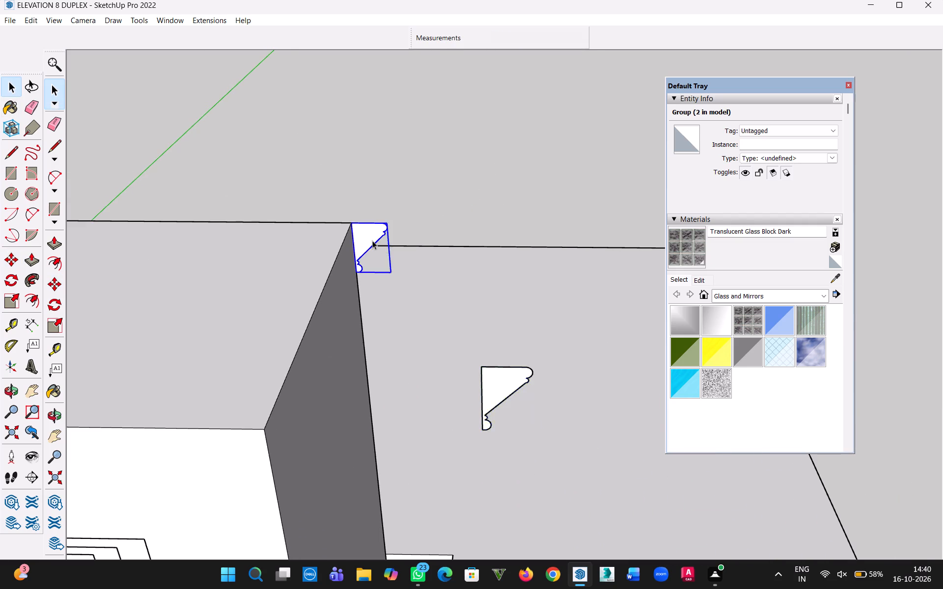
{"action": "key", "text": "h"}
{"action": "left_click_drag", "start_coordinate": [191, 309], "coordinate": [482, 381]}
{"action": "scroll", "coordinate": [482, 380], "scroll_direction": "down", "scroll_amount": 5}
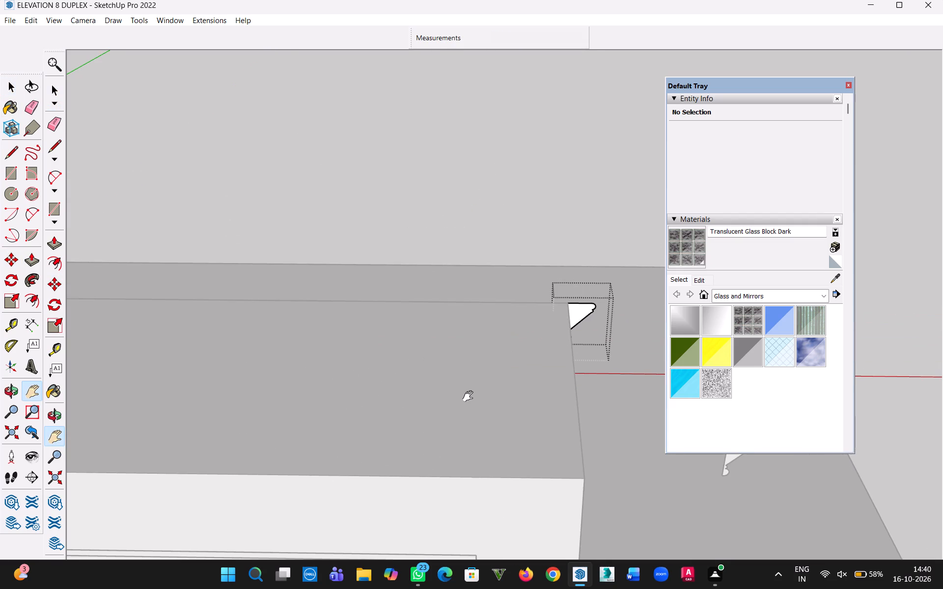
{"action": "key", "text": "r"}
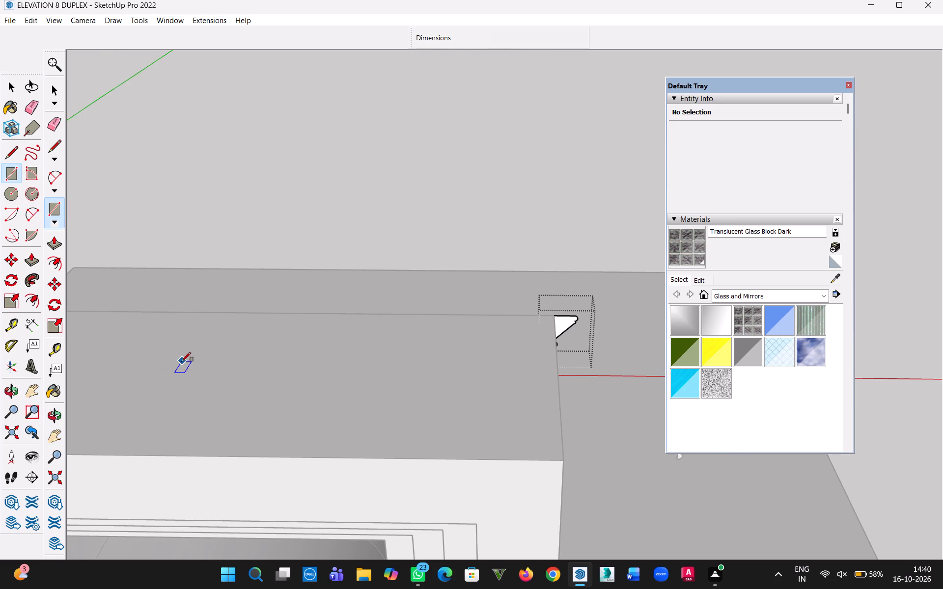
{"action": "key", "text": "h"}
{"action": "left_click_drag", "start_coordinate": [180, 362], "coordinate": [613, 378]}
{"action": "scroll", "coordinate": [585, 391], "scroll_direction": "down", "scroll_amount": 3}
{"action": "key", "text": "Escape"}
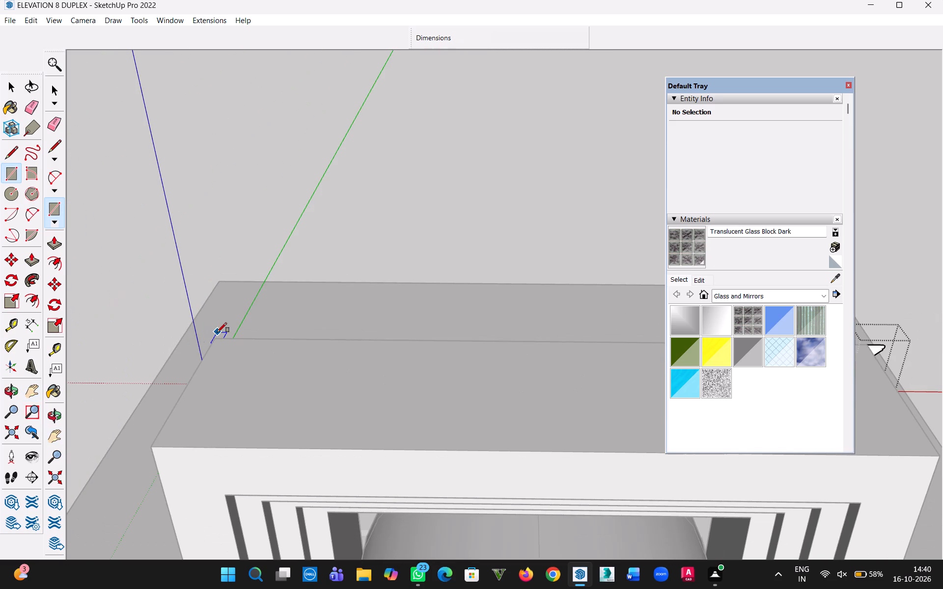
{"action": "scroll", "coordinate": [217, 333], "scroll_direction": "up", "scroll_amount": 6}
{"action": "scroll", "coordinate": [214, 354], "scroll_direction": "down", "scroll_amount": 6}
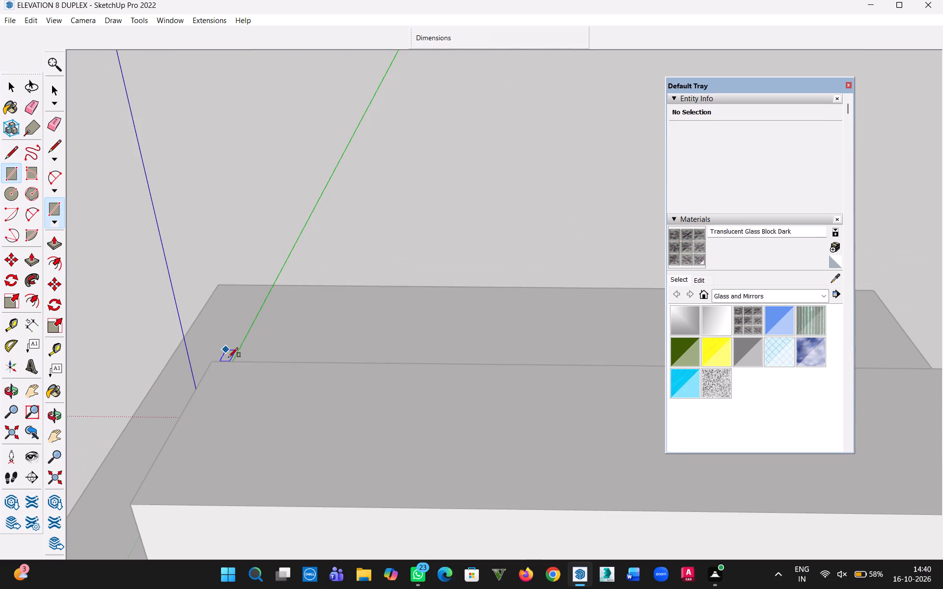
{"action": "left_click", "coordinate": [214, 362]}
{"action": "key", "text": "h"}
{"action": "left_click_drag", "start_coordinate": [588, 469], "coordinate": [576, 471]}
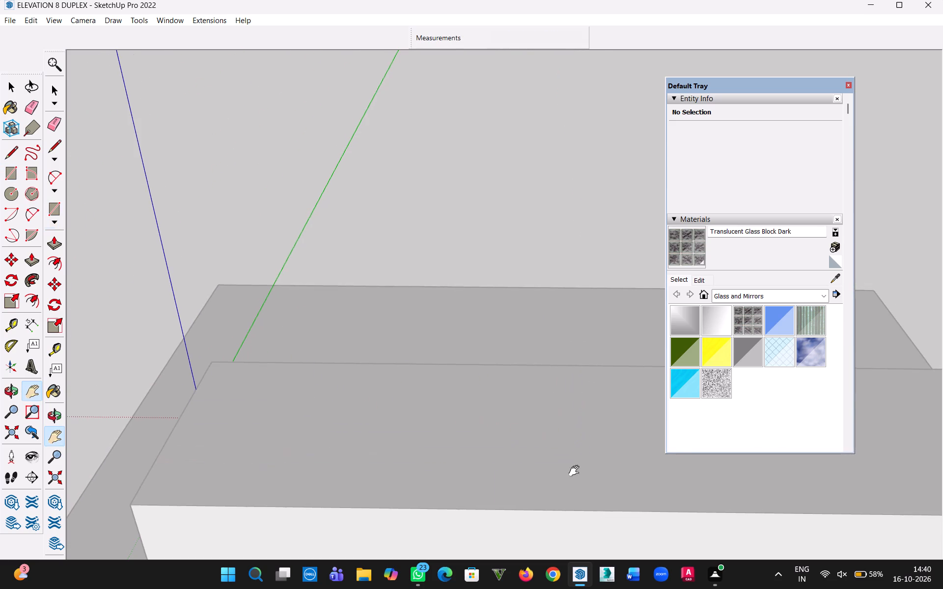
{"action": "left_click_drag", "start_coordinate": [576, 471], "coordinate": [208, 415]}
{"action": "left_click_drag", "start_coordinate": [523, 440], "coordinate": [333, 440]}
{"action": "key", "text": "Escape"}
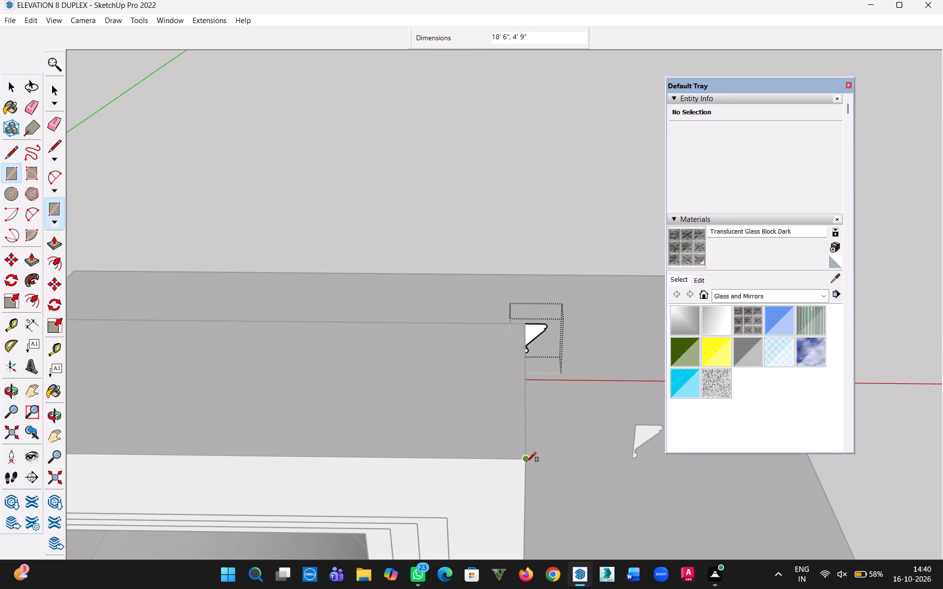
{"action": "left_click", "coordinate": [526, 461]}
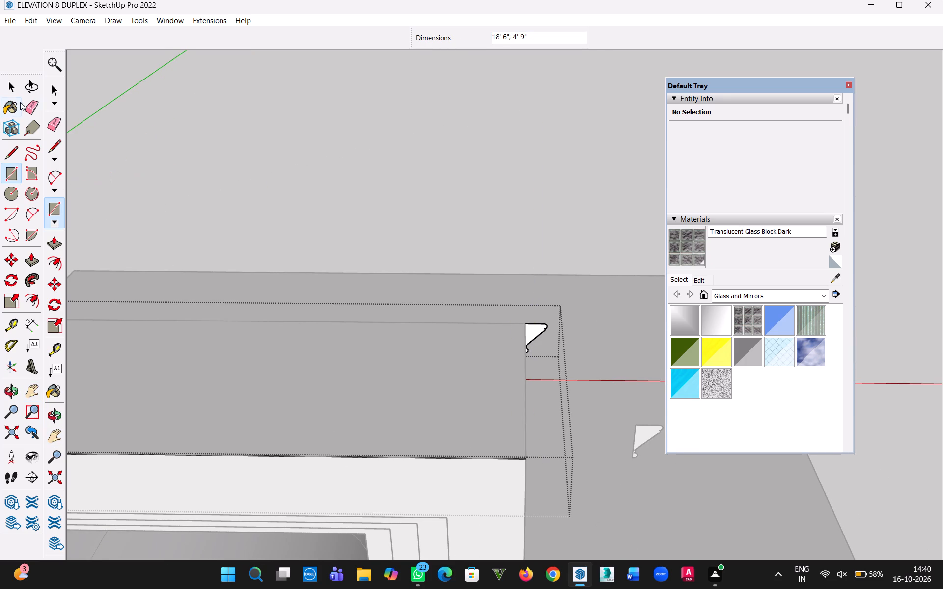
Sweep the moulding profile with Follow Me along the rectangle's right, front and left edges, ending at the rear left corner.
{"action": "left_click", "coordinate": [19, 88]}
{"action": "left_click", "coordinate": [30, 282]}
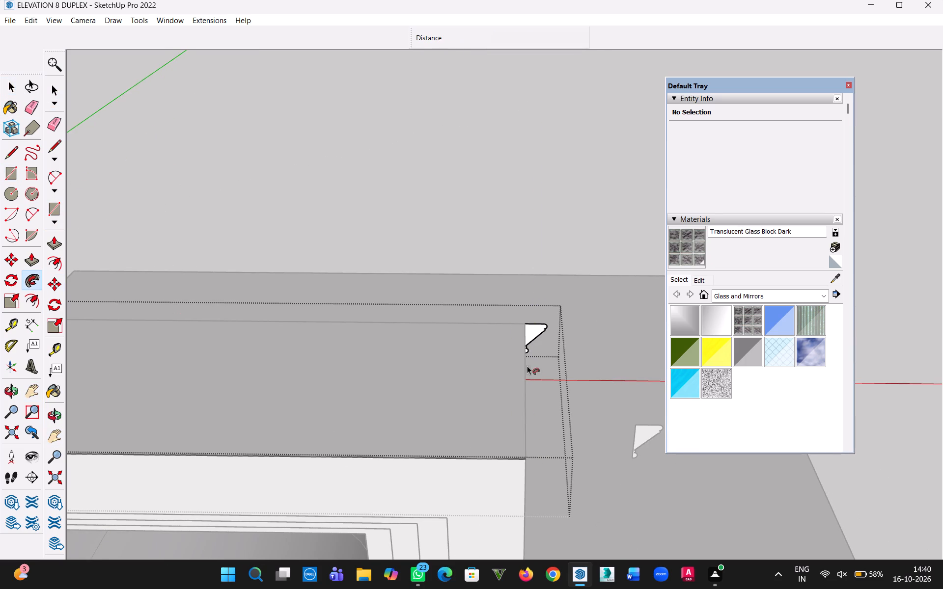
{"action": "left_click", "coordinate": [537, 327]}
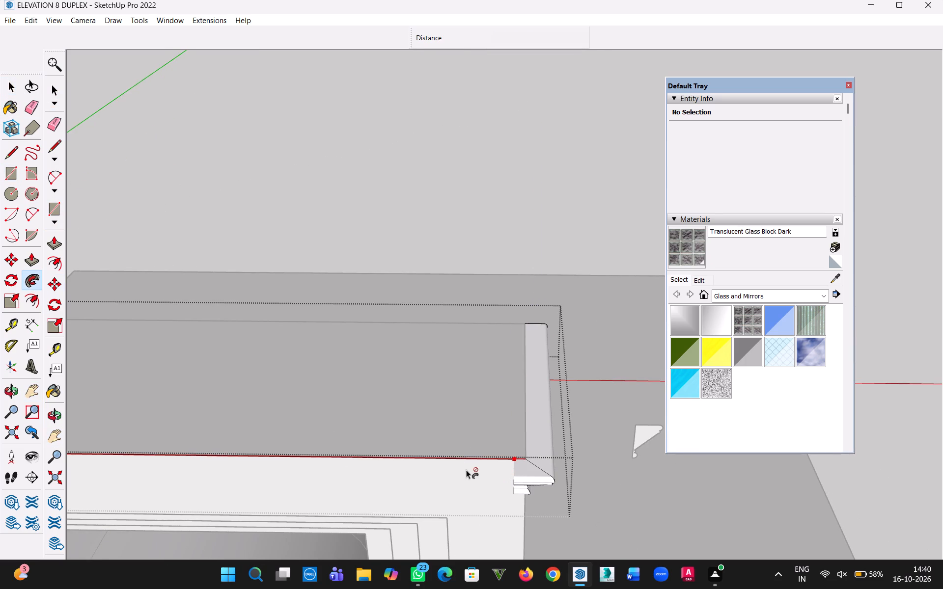
{"action": "key", "text": "h"}
{"action": "left_click_drag", "start_coordinate": [307, 462], "coordinate": [738, 466]}
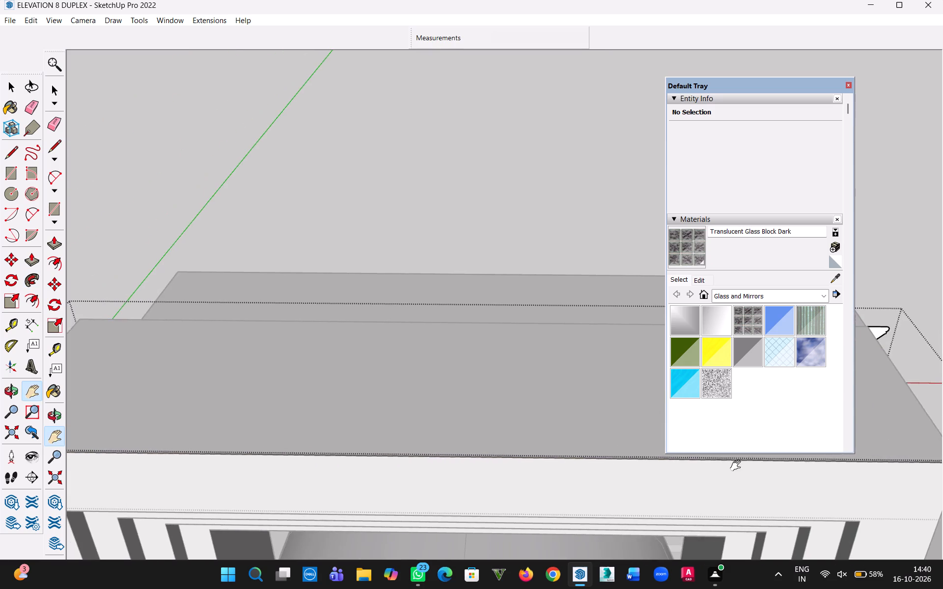
{"action": "left_click_drag", "start_coordinate": [738, 466], "coordinate": [732, 466]}
{"action": "left_click_drag", "start_coordinate": [156, 465], "coordinate": [591, 487]}
{"action": "key", "text": "Escape"}
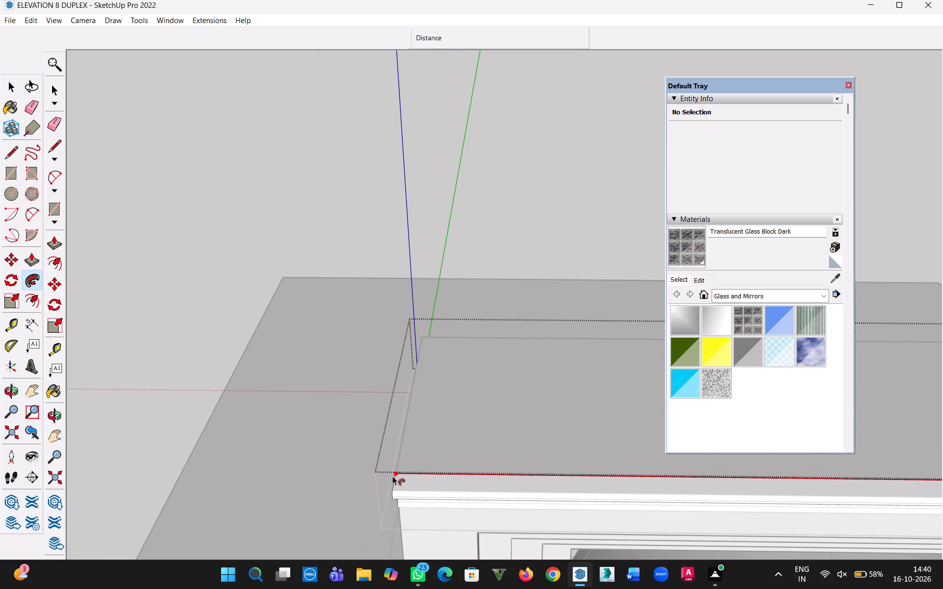
{"action": "middle_click_drag", "start_coordinate": [392, 451], "coordinate": [465, 462]}
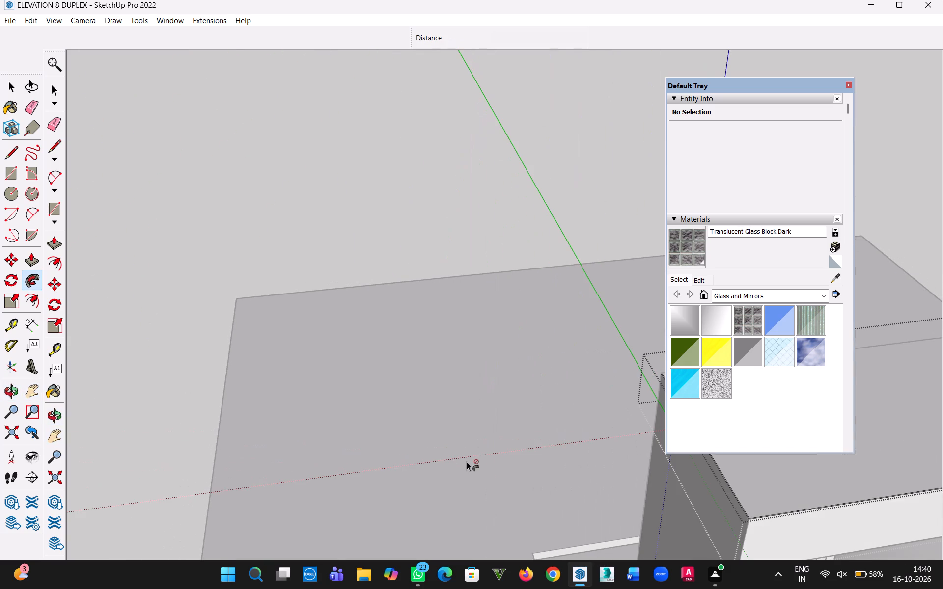
{"action": "key", "text": "h"}
{"action": "left_click_drag", "start_coordinate": [520, 474], "coordinate": [324, 423]}
{"action": "middle_click_drag", "start_coordinate": [306, 426], "coordinate": [608, 441]}
{"action": "key", "text": "Escape"}
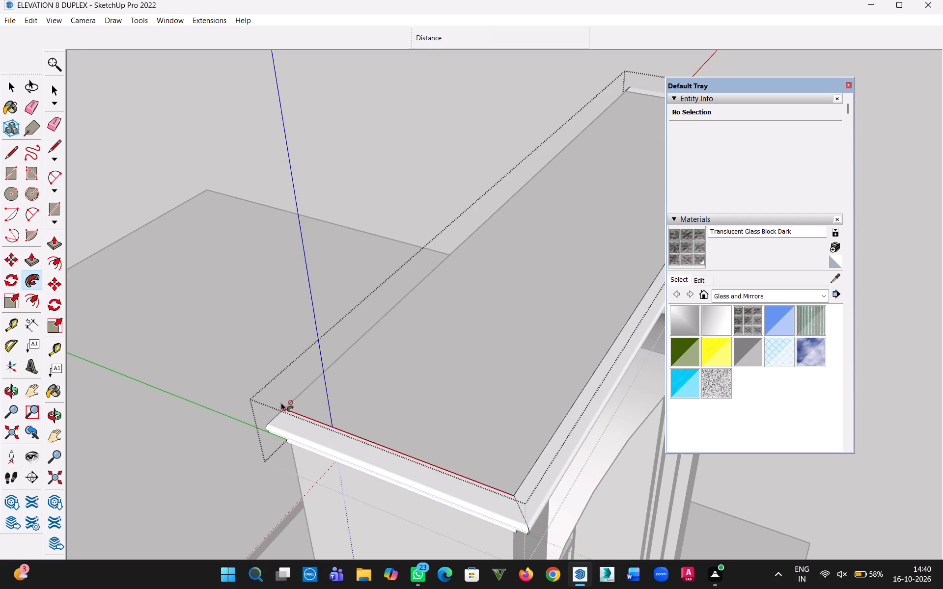
{"action": "scroll", "coordinate": [281, 409], "scroll_direction": "up", "scroll_amount": 7}
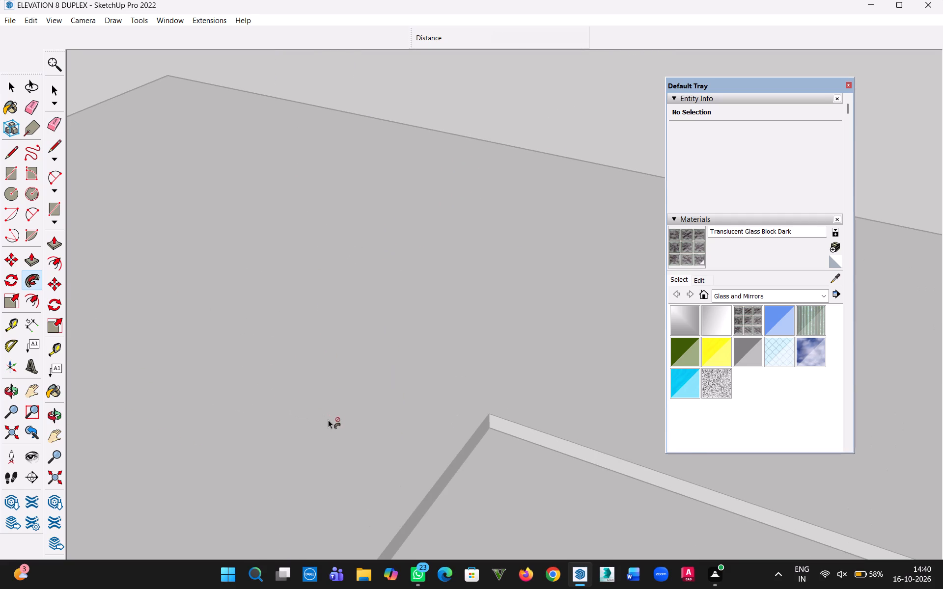
{"action": "scroll", "coordinate": [386, 421], "scroll_direction": "down", "scroll_amount": 5}
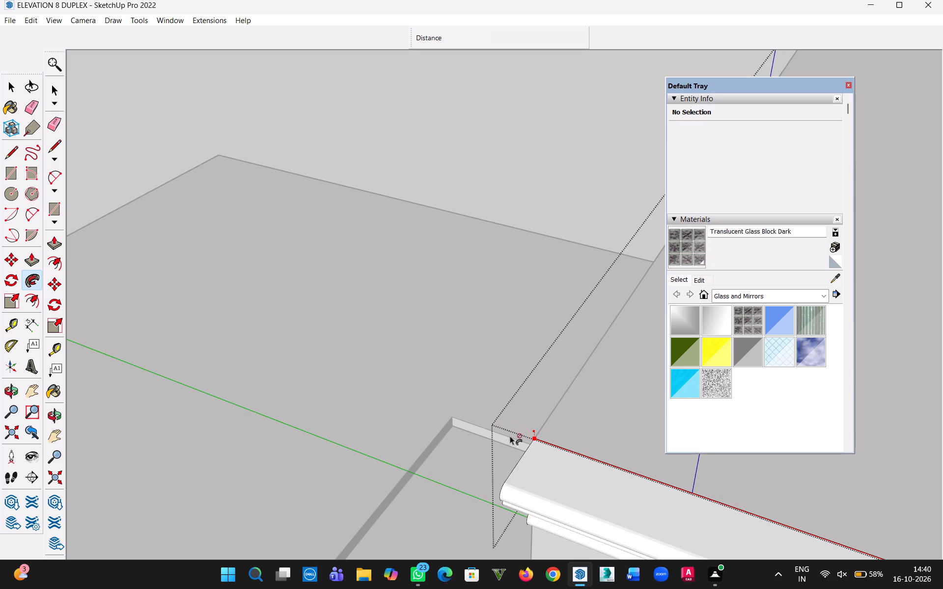
{"action": "left_click", "coordinate": [532, 438]}
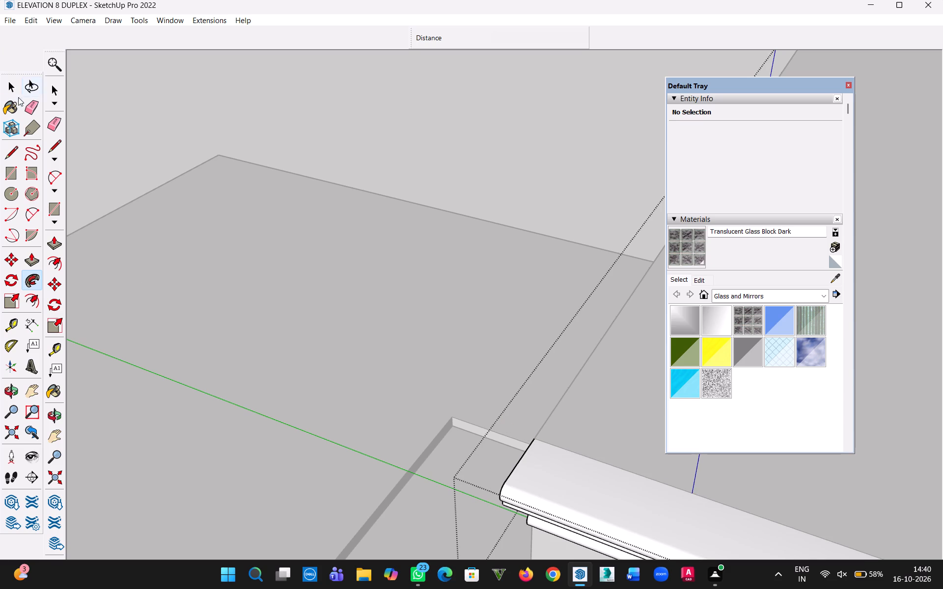
Examine the swept cornice's left end and front corner on the tower top, and close the moulding group for editing.
{"action": "left_click", "coordinate": [12, 88]}
{"action": "scroll", "coordinate": [411, 355], "scroll_direction": "down", "scroll_amount": 9}
{"action": "middle_click_drag", "start_coordinate": [528, 385], "coordinate": [360, 307]}
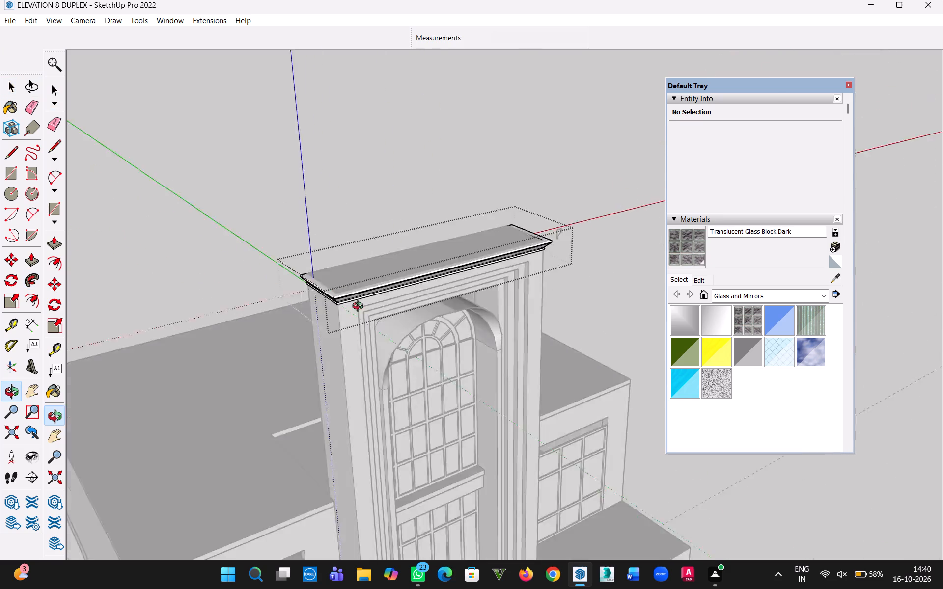
{"action": "middle_click_drag", "start_coordinate": [360, 307], "coordinate": [289, 188]}
{"action": "scroll", "coordinate": [312, 197], "scroll_direction": "up", "scroll_amount": 5}
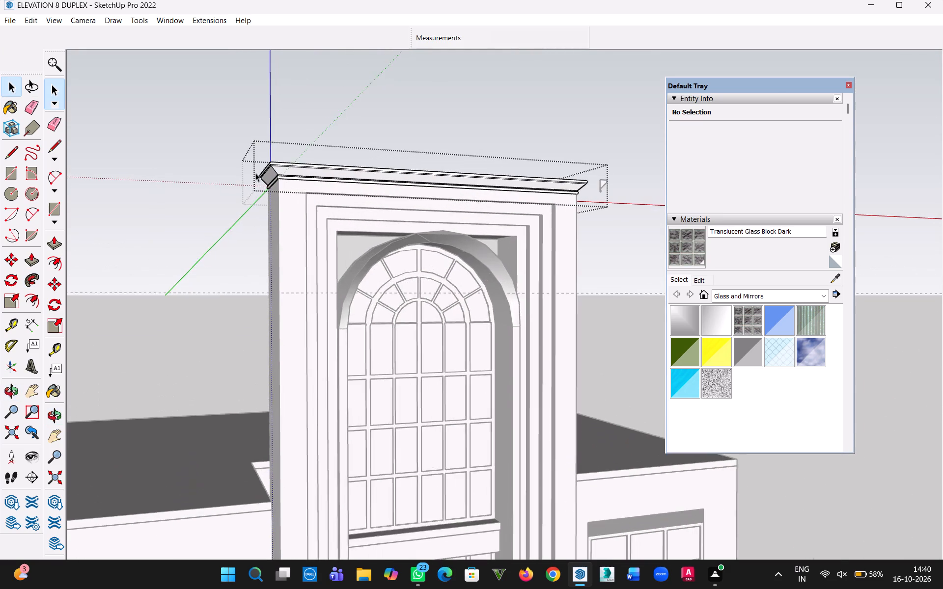
{"action": "scroll", "coordinate": [255, 173], "scroll_direction": "up", "scroll_amount": 18}
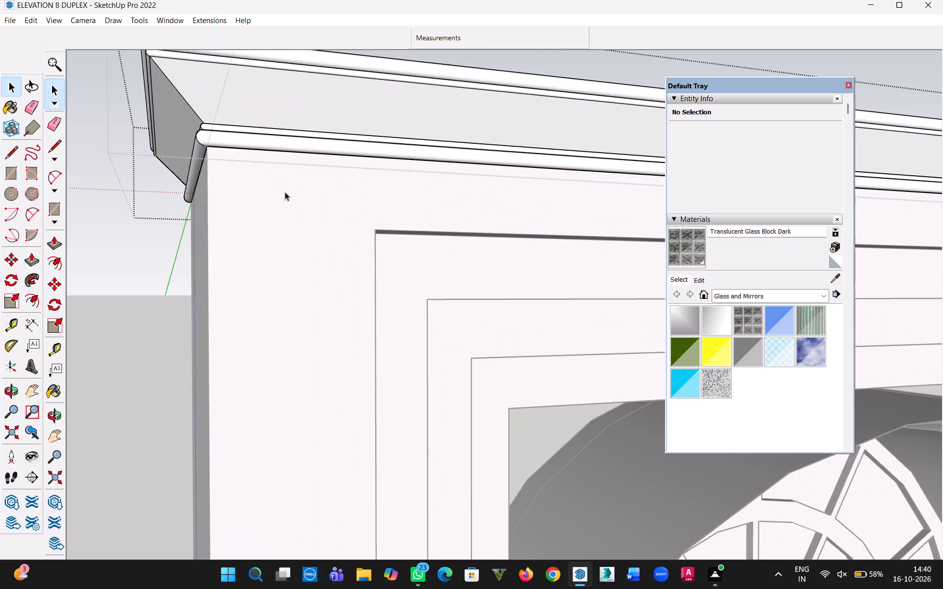
{"action": "scroll", "coordinate": [281, 210], "scroll_direction": "down", "scroll_amount": 16}
{"action": "middle_click_drag", "start_coordinate": [278, 237], "coordinate": [270, 293]}
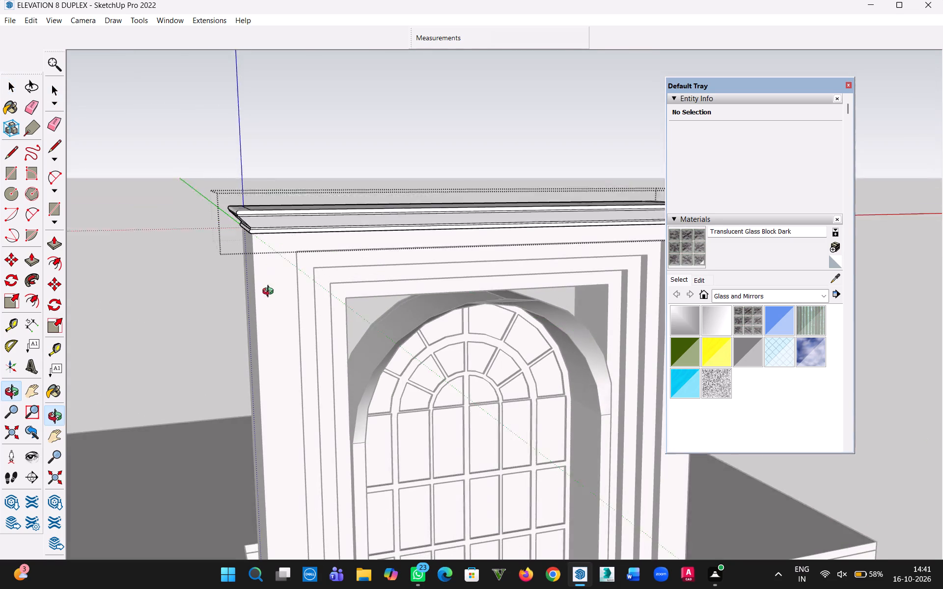
{"action": "middle_click_drag", "start_coordinate": [270, 293], "coordinate": [270, 294]}
{"action": "left_click", "coordinate": [7, 87]}
{"action": "left_click", "coordinate": [176, 99]}
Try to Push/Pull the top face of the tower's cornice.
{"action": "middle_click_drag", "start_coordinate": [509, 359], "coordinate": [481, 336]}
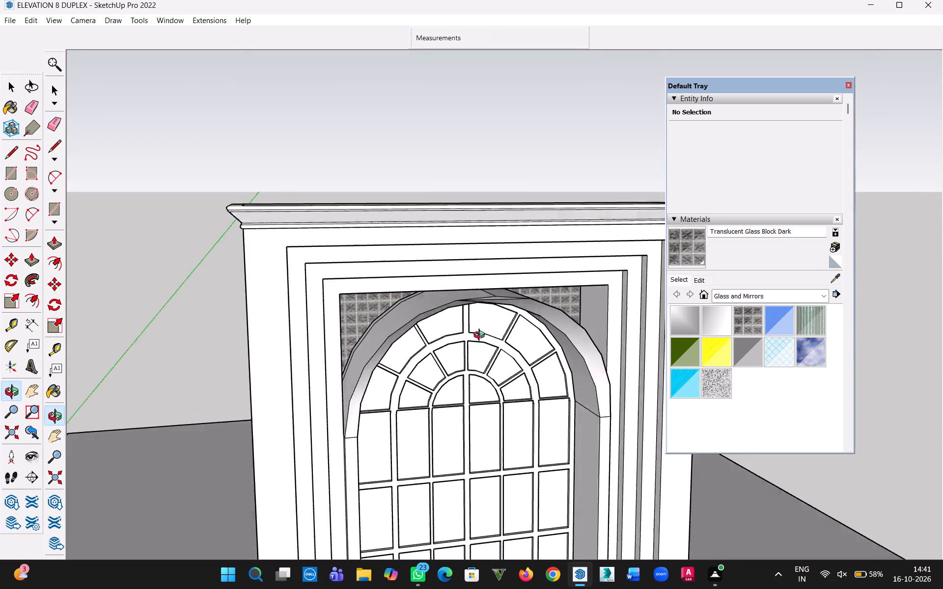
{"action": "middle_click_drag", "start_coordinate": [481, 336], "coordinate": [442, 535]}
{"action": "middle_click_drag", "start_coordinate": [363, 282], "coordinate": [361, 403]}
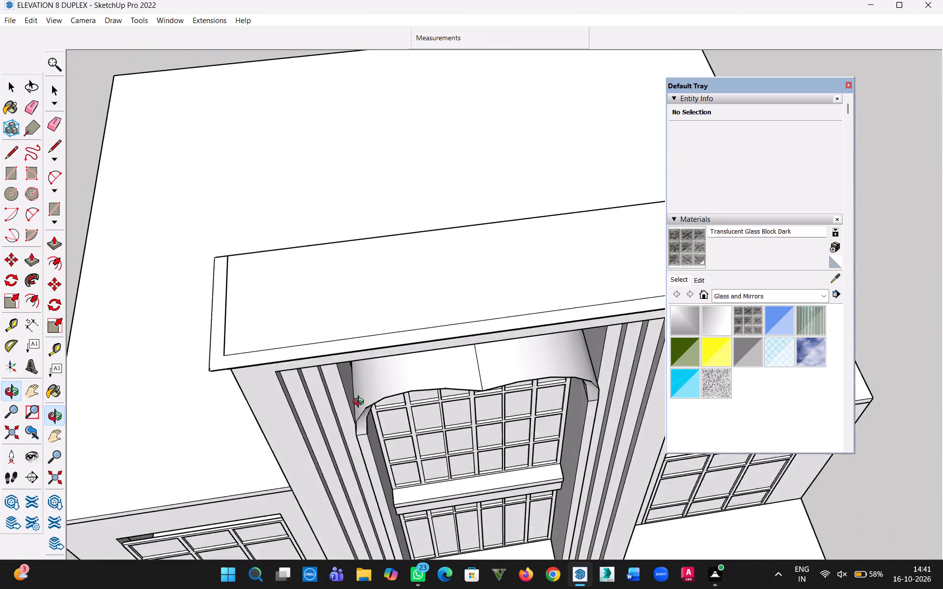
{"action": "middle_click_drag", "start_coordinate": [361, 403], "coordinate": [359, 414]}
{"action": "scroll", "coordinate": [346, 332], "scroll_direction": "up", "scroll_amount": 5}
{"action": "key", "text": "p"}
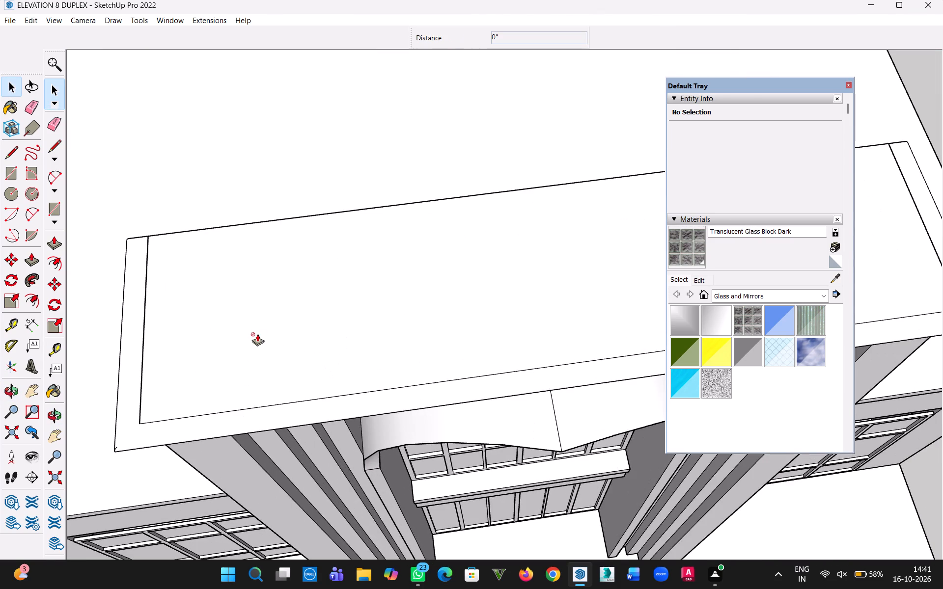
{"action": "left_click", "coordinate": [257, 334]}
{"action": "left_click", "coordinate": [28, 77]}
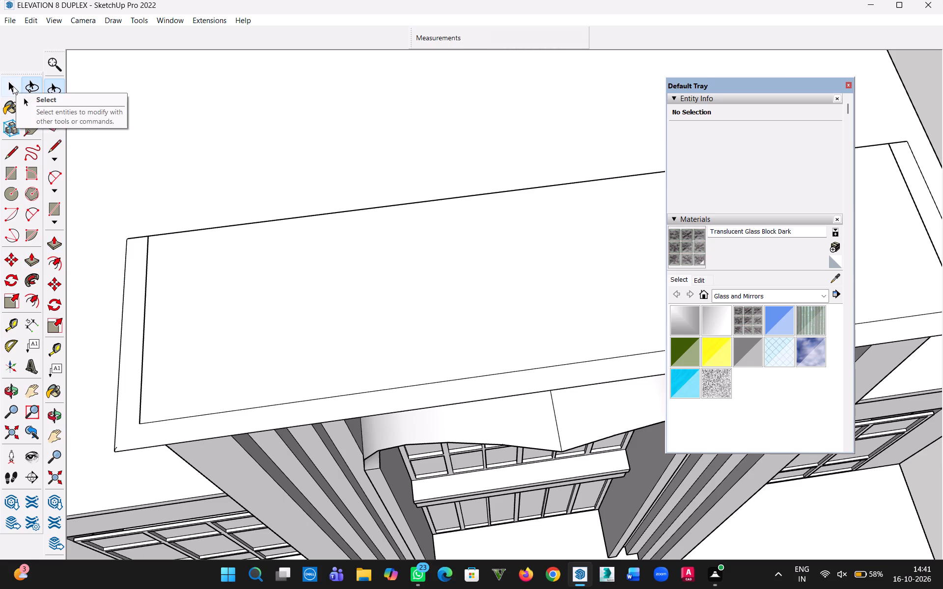
Examine how the cornice group sits on the tower within the whole front elevation, and clear the selection.
{"action": "left_click", "coordinate": [12, 87]}
{"action": "left_click", "coordinate": [299, 347]}
{"action": "left_click", "coordinate": [270, 405]}
{"action": "scroll", "coordinate": [292, 370], "scroll_direction": "down", "scroll_amount": 5}
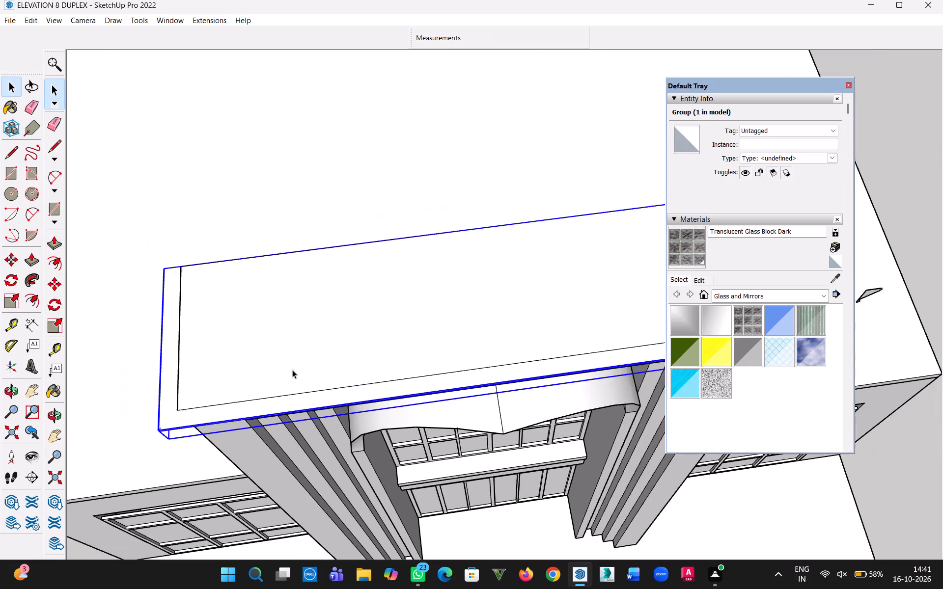
{"action": "scroll", "coordinate": [292, 370], "scroll_direction": "down", "scroll_amount": 7}
{"action": "key", "text": "h"}
{"action": "left_click_drag", "start_coordinate": [291, 420], "coordinate": [226, 199]}
{"action": "middle_click_drag", "start_coordinate": [268, 478], "coordinate": [277, 274]}
{"action": "middle_click_drag", "start_coordinate": [287, 250], "coordinate": [310, 209]}
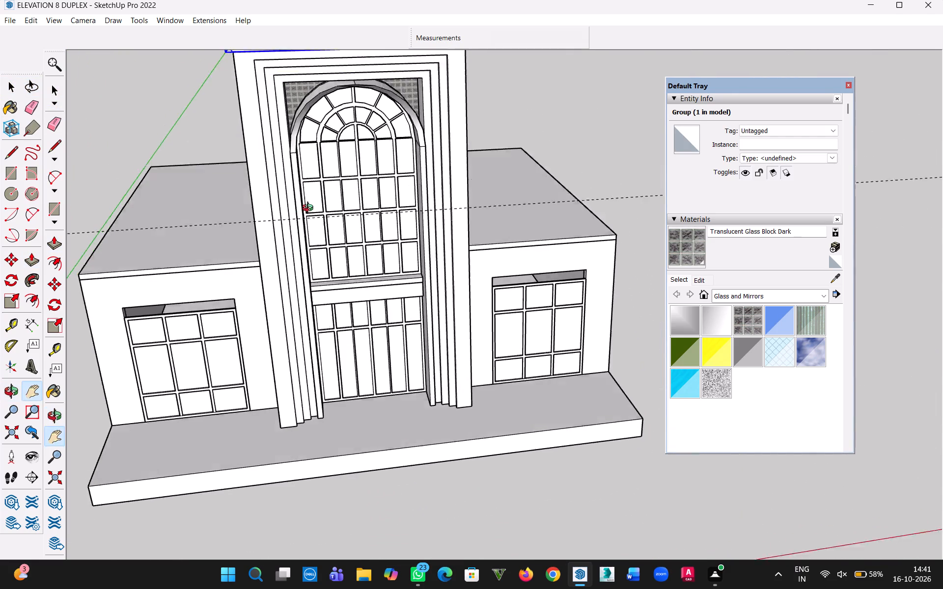
{"action": "middle_click_drag", "start_coordinate": [310, 209], "coordinate": [332, 169]}
{"action": "scroll", "coordinate": [347, 345], "scroll_direction": "down", "scroll_amount": 4}
{"action": "key", "text": "h"}
{"action": "left_click_drag", "start_coordinate": [345, 351], "coordinate": [365, 562]}
{"action": "middle_click_drag", "start_coordinate": [366, 564], "coordinate": [357, 428]}
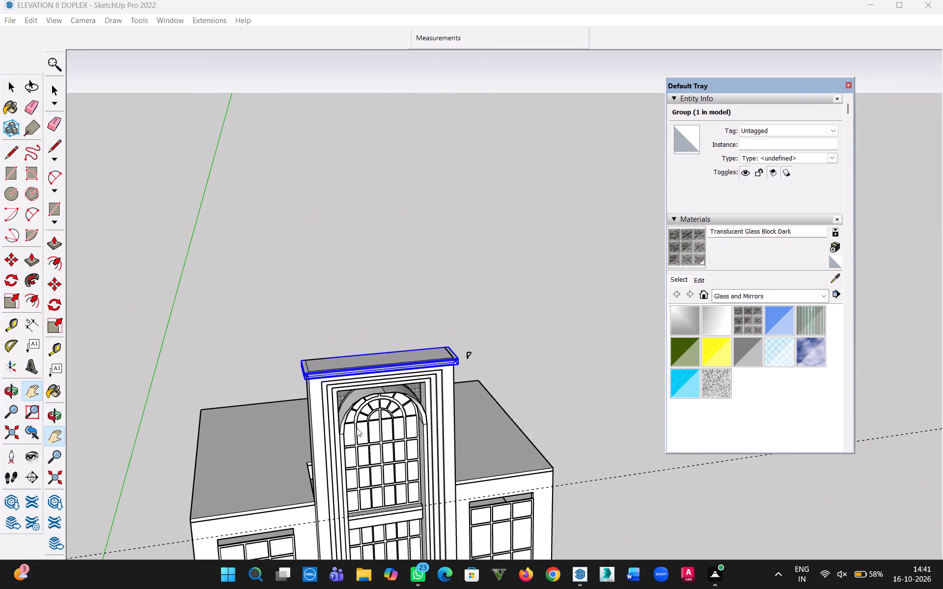
{"action": "middle_click_drag", "start_coordinate": [357, 428], "coordinate": [357, 423]}
{"action": "middle_click_drag", "start_coordinate": [502, 460], "coordinate": [473, 333]}
{"action": "left_click_drag", "start_coordinate": [470, 358], "coordinate": [473, 333]}
{"action": "left_click", "coordinate": [493, 323]}
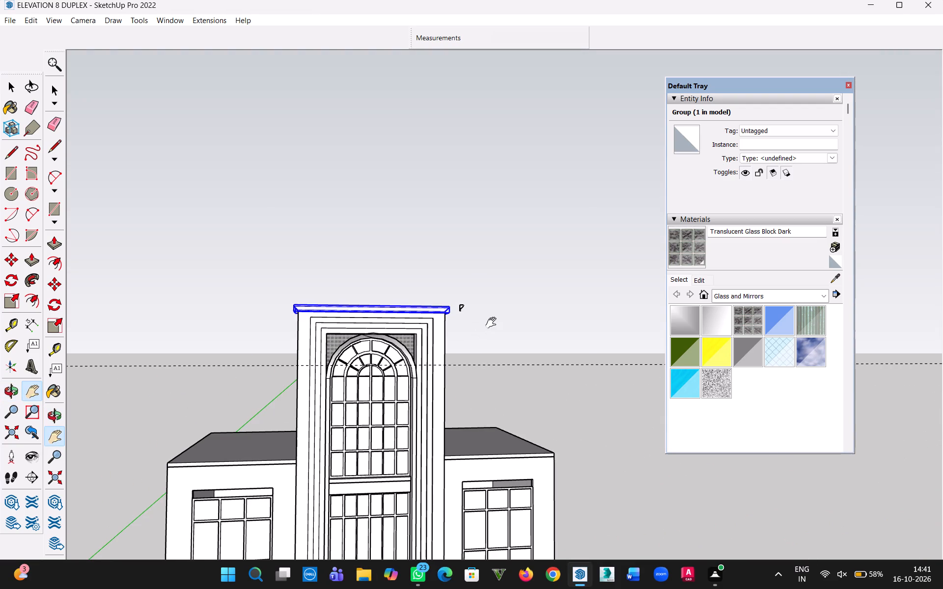
{"action": "key", "text": "Escape"}
{"action": "left_click", "coordinate": [174, 256]}
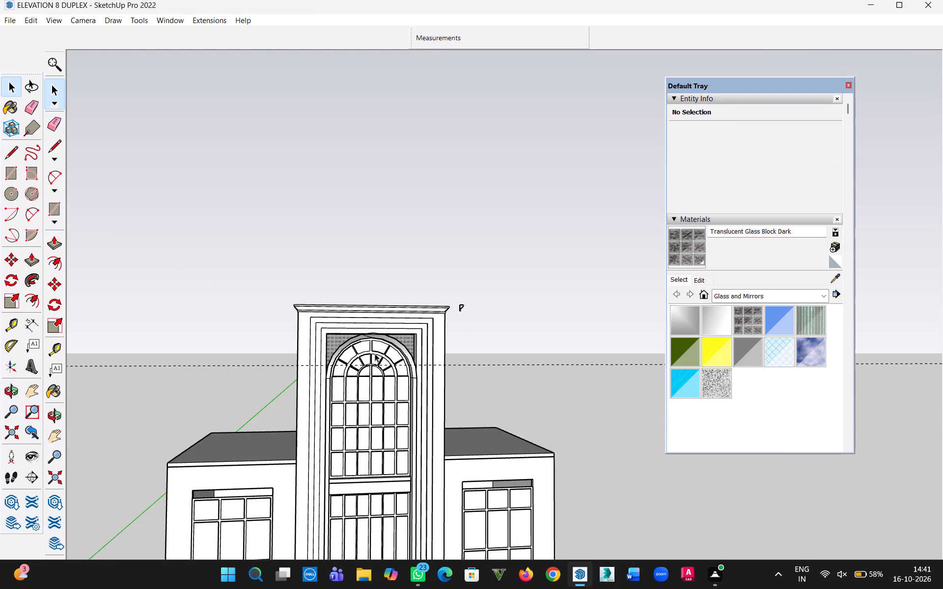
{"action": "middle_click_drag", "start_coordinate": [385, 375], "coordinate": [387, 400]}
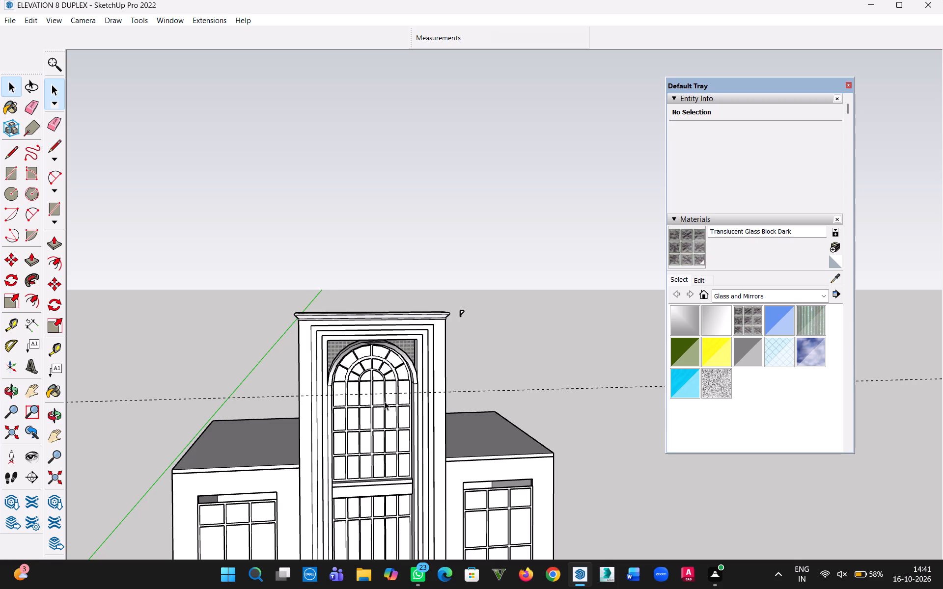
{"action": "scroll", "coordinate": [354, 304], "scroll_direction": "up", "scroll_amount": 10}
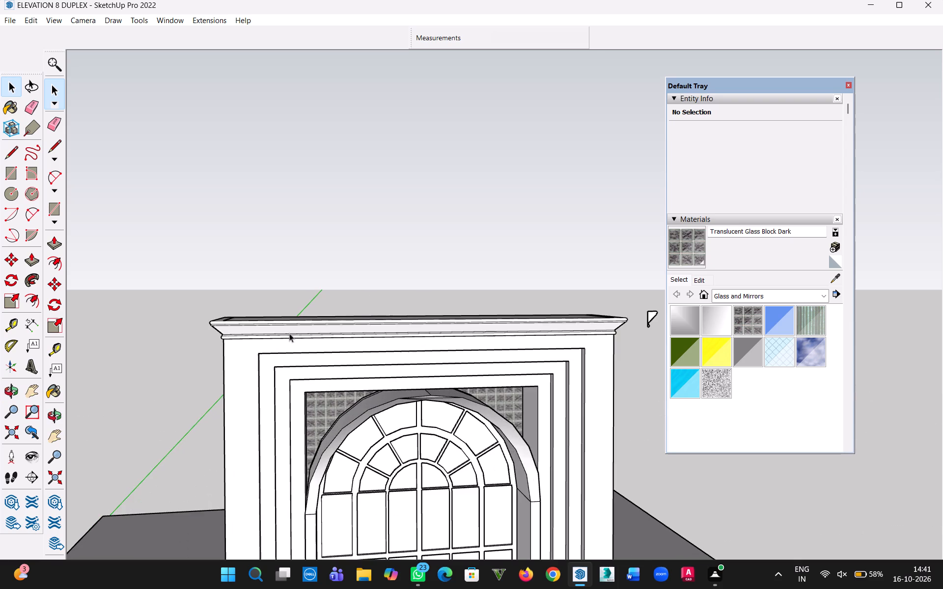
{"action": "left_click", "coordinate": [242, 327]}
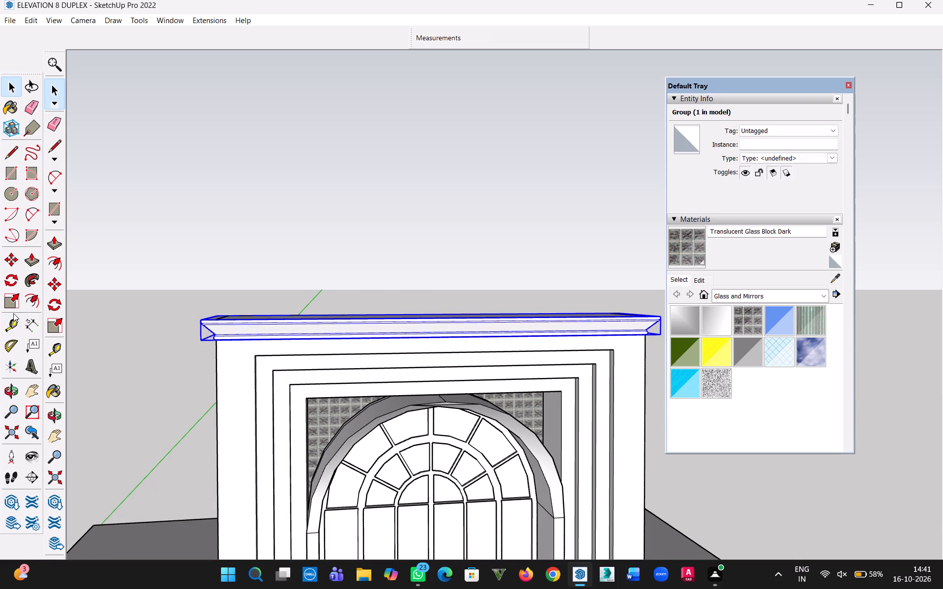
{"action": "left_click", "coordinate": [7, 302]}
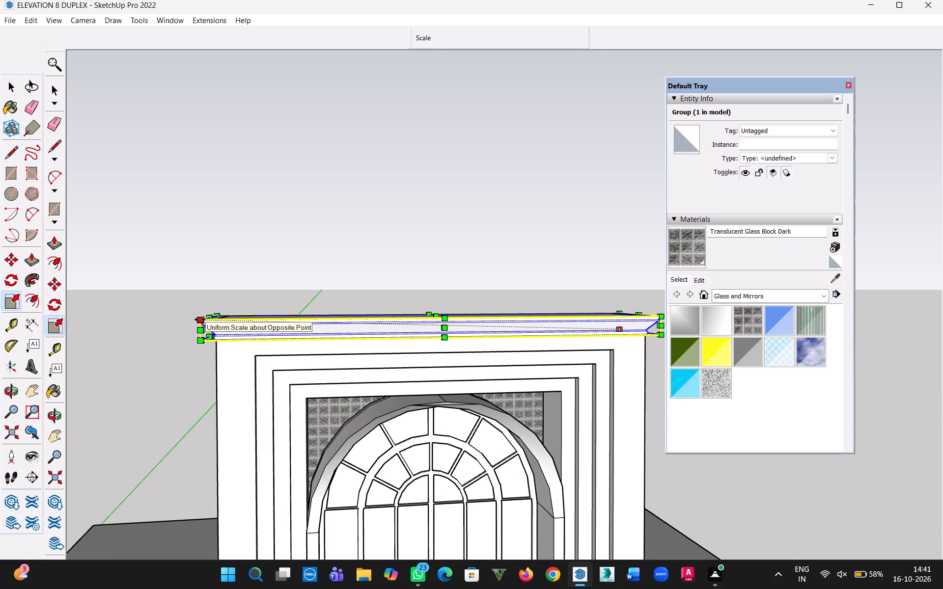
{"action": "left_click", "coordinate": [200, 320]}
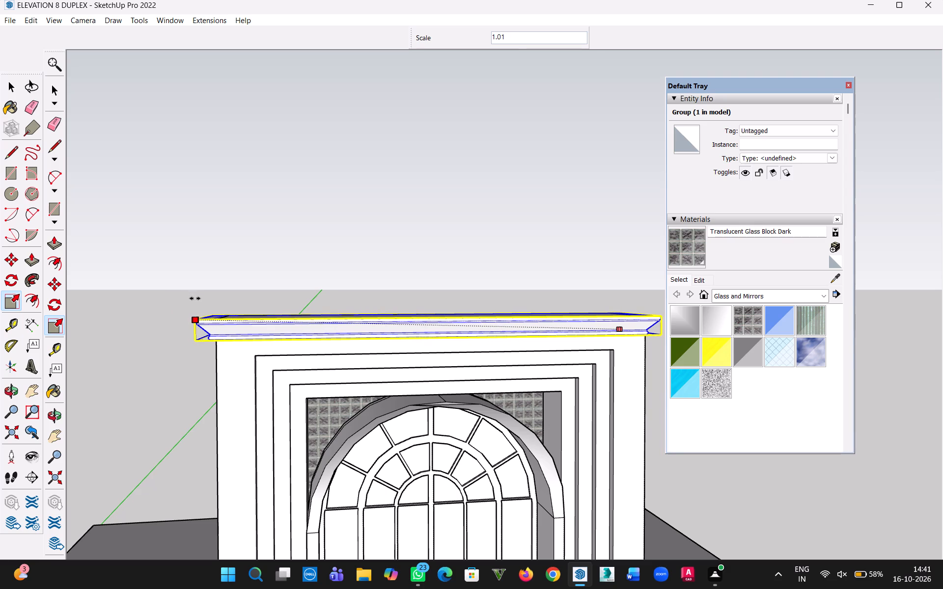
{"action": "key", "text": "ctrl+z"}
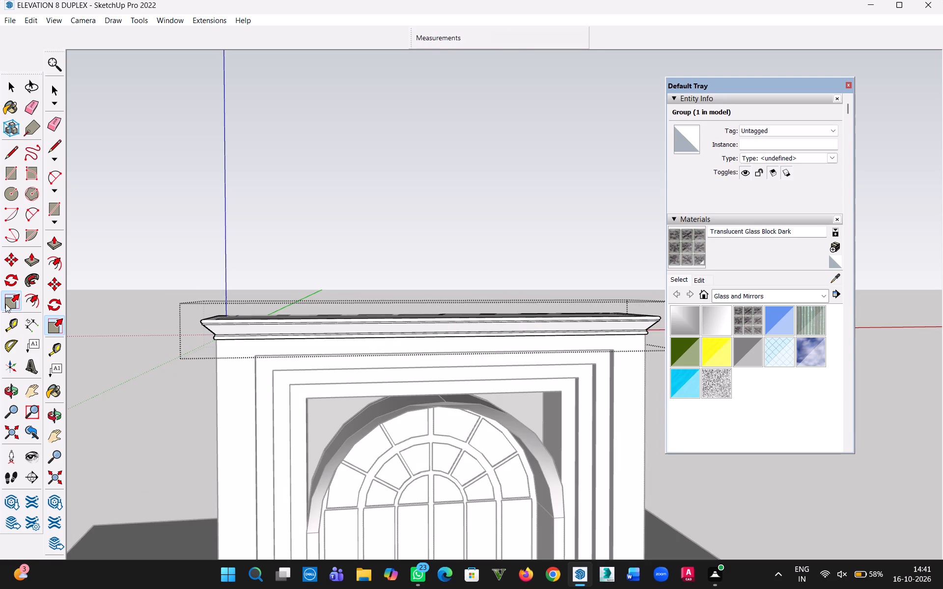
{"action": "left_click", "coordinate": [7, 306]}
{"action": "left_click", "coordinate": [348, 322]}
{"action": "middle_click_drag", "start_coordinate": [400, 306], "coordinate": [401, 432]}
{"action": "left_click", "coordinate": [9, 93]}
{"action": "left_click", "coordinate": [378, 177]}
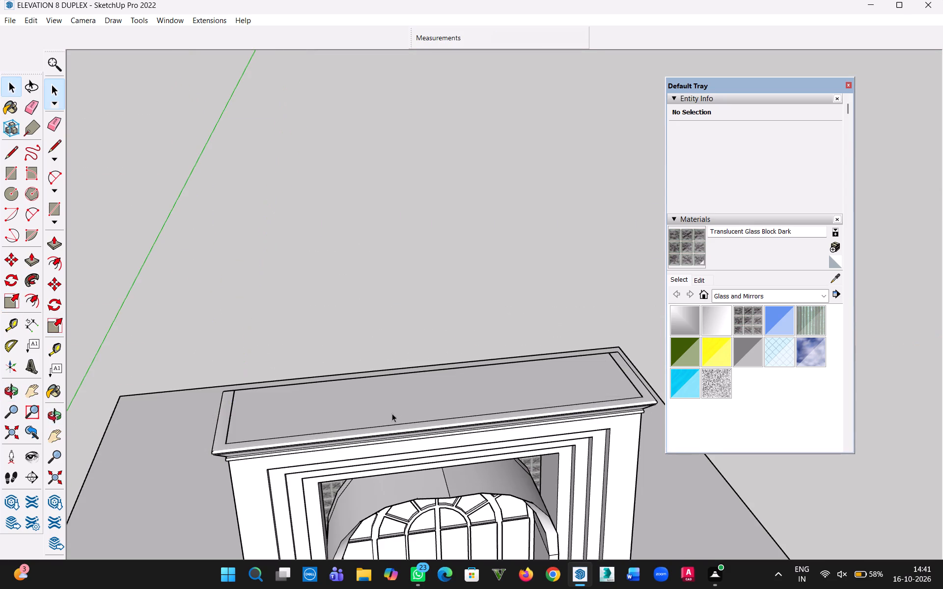
Scale the cornice group upward along the blue axis by a factor of 3.00, keeping its base in place.
{"action": "left_click", "coordinate": [391, 430]}
{"action": "left_click", "coordinate": [14, 297]}
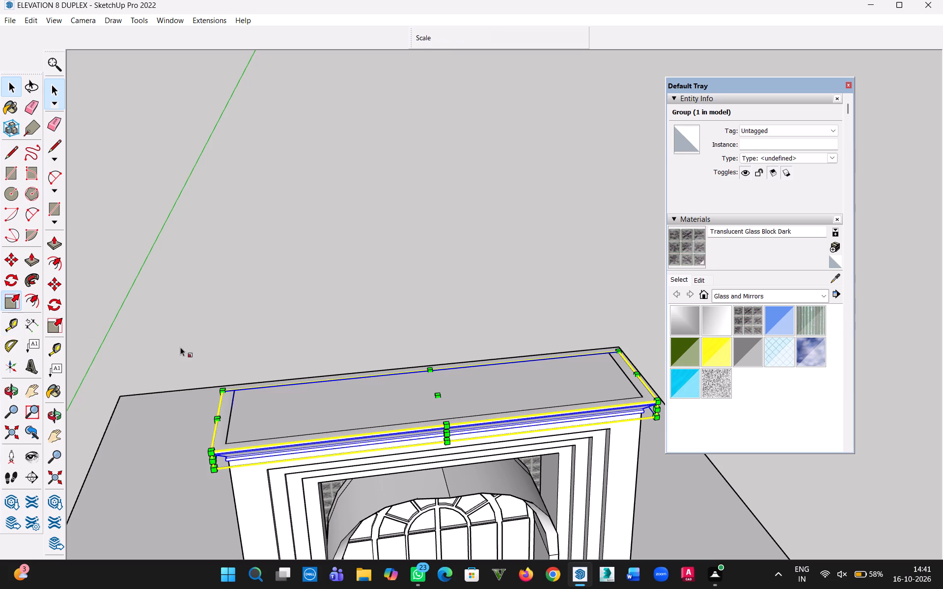
{"action": "left_click", "coordinate": [439, 394]}
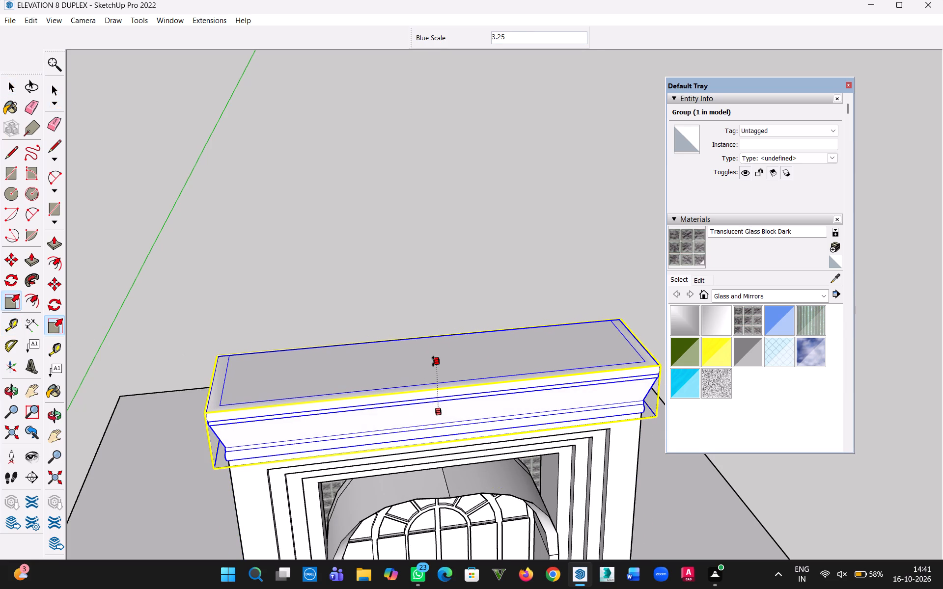
{"action": "left_click", "coordinate": [433, 366]}
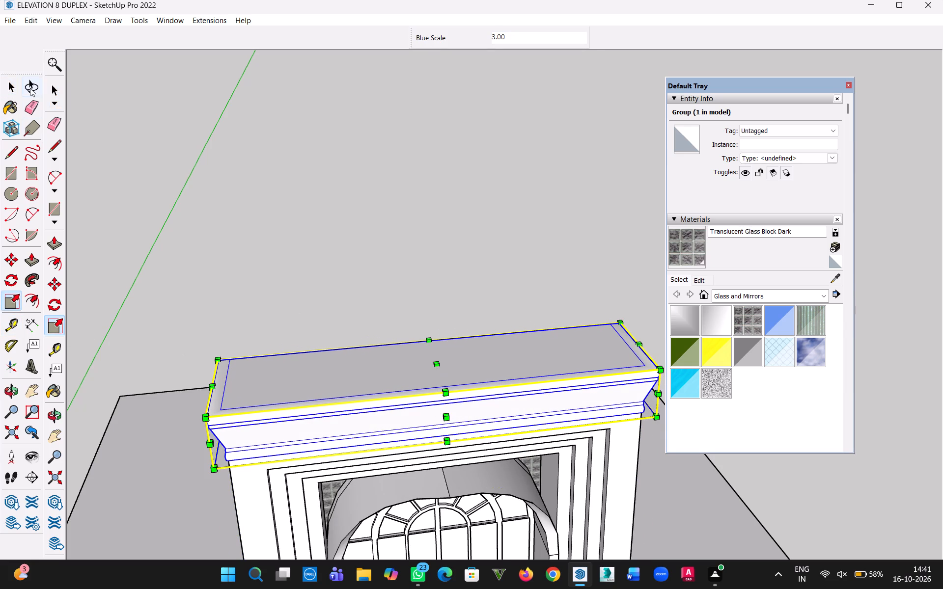
{"action": "left_click", "coordinate": [11, 93]}
{"action": "left_click", "coordinate": [360, 213]}
Delete the leftover moulding profile group beside the tower's cornice.
{"action": "middle_click_drag", "start_coordinate": [430, 461], "coordinate": [415, 372]}
{"action": "middle_click_drag", "start_coordinate": [415, 349], "coordinate": [411, 282]}
{"action": "middle_click_drag", "start_coordinate": [414, 248], "coordinate": [620, 275]}
{"action": "middle_click_drag", "start_coordinate": [612, 305], "coordinate": [506, 507]}
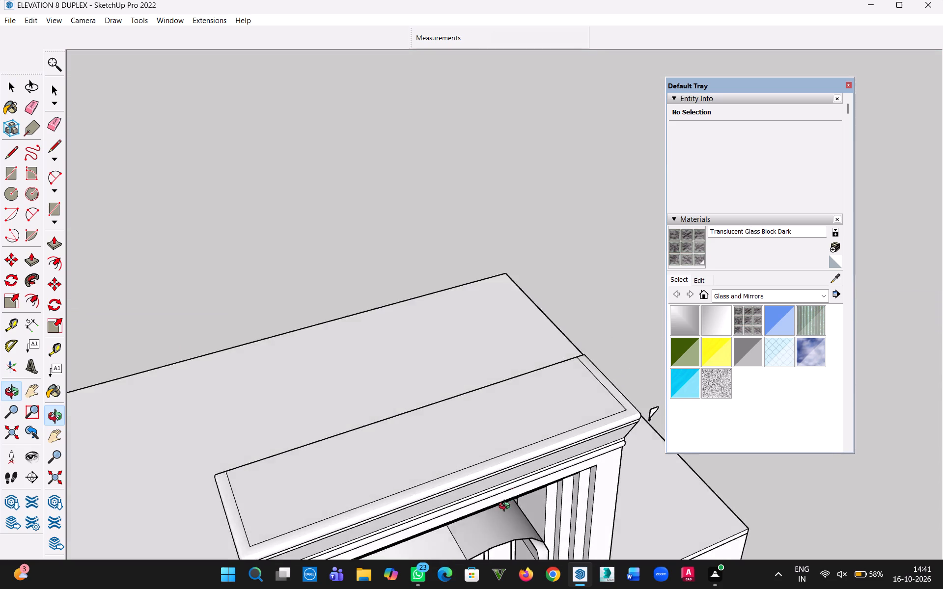
{"action": "middle_click_drag", "start_coordinate": [506, 507], "coordinate": [364, 290]}
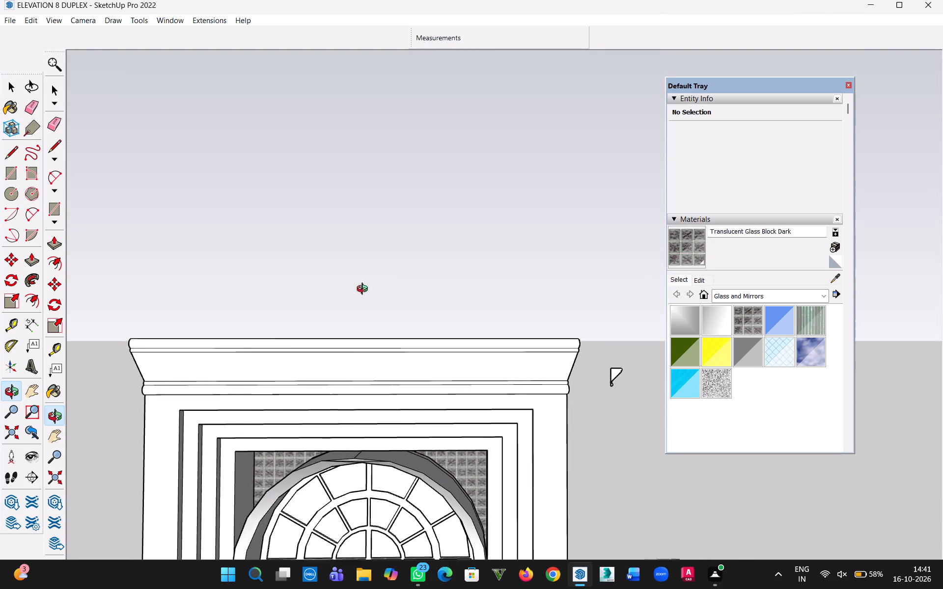
{"action": "middle_click_drag", "start_coordinate": [364, 290], "coordinate": [378, 298]}
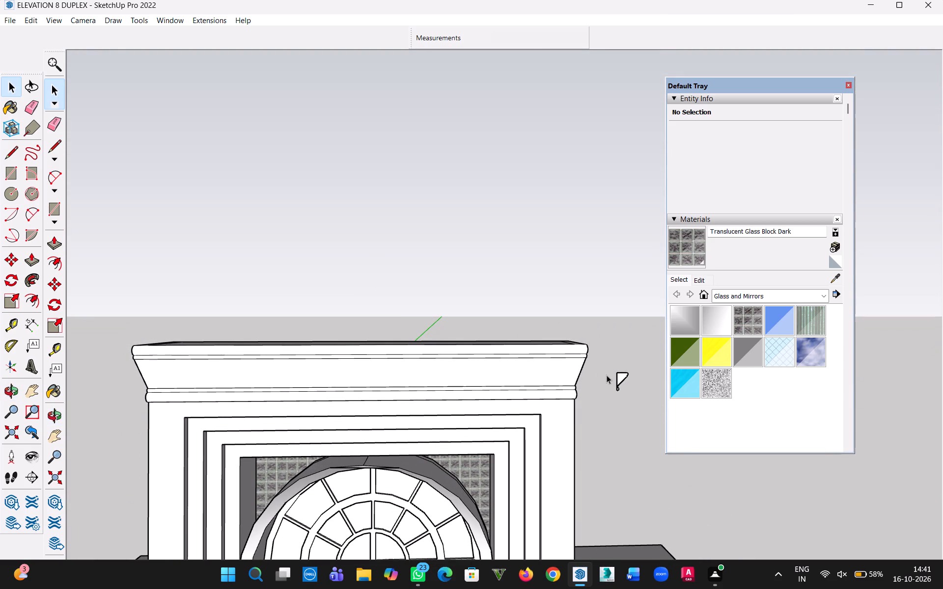
{"action": "left_click", "coordinate": [619, 374]}
{"action": "key", "text": "Delete"}
Save the model.
{"action": "scroll", "coordinate": [512, 429], "scroll_direction": "down", "scroll_amount": 5}
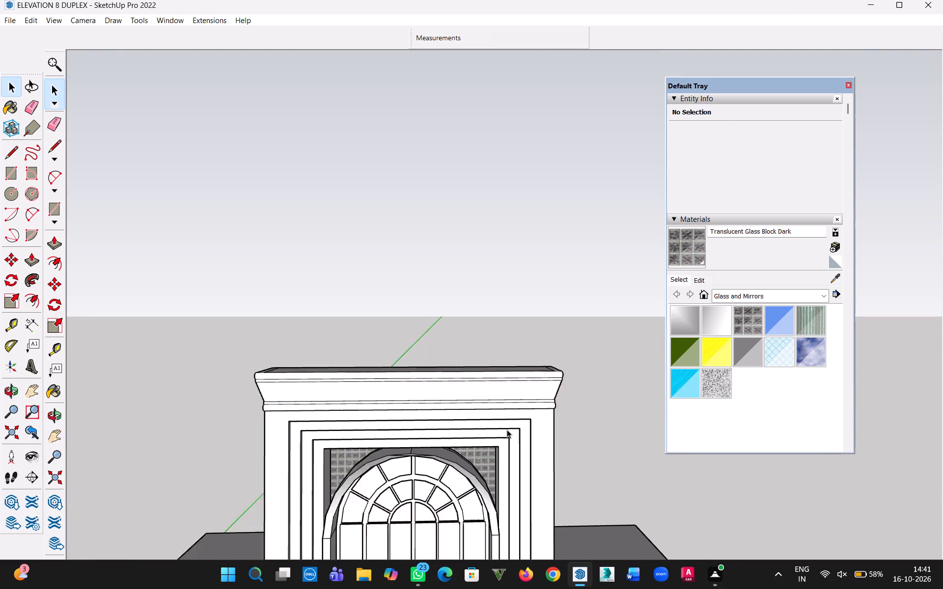
{"action": "scroll", "coordinate": [507, 429], "scroll_direction": "down", "scroll_amount": 1}
{"action": "key", "text": "ctrl+s"}
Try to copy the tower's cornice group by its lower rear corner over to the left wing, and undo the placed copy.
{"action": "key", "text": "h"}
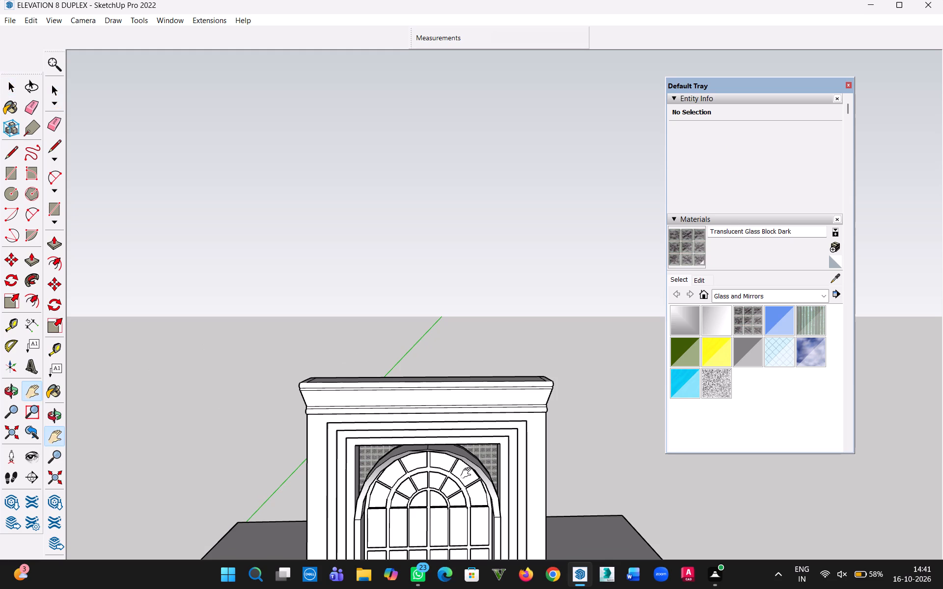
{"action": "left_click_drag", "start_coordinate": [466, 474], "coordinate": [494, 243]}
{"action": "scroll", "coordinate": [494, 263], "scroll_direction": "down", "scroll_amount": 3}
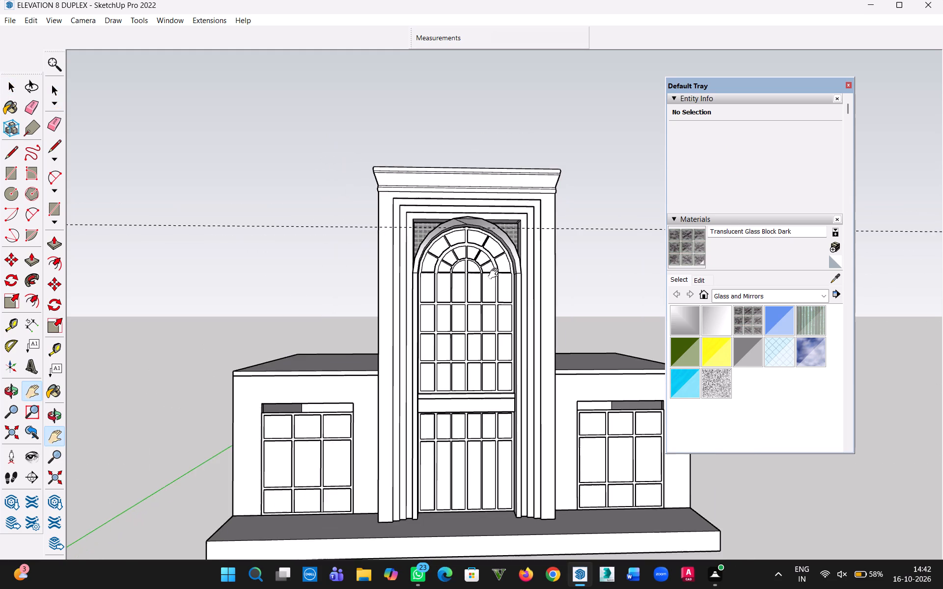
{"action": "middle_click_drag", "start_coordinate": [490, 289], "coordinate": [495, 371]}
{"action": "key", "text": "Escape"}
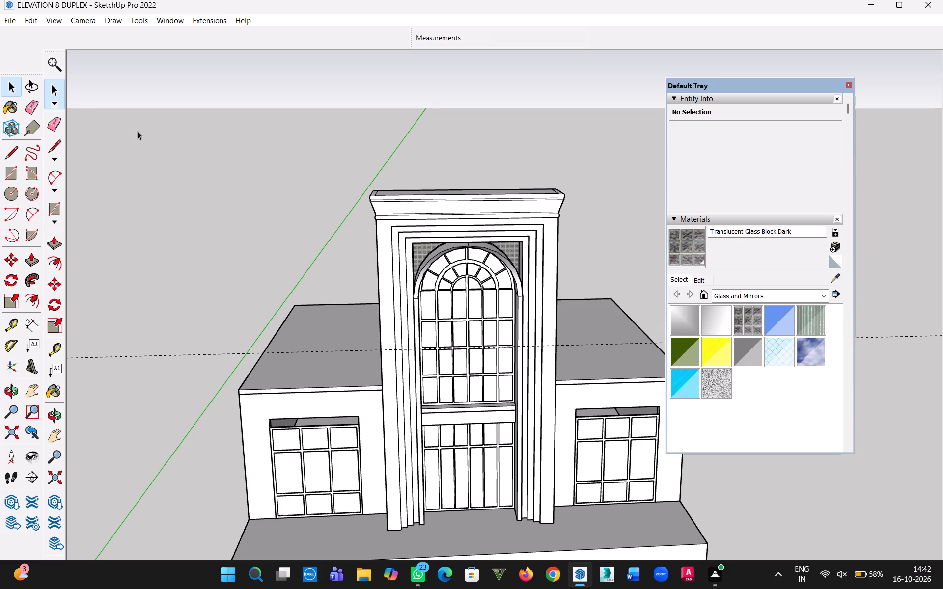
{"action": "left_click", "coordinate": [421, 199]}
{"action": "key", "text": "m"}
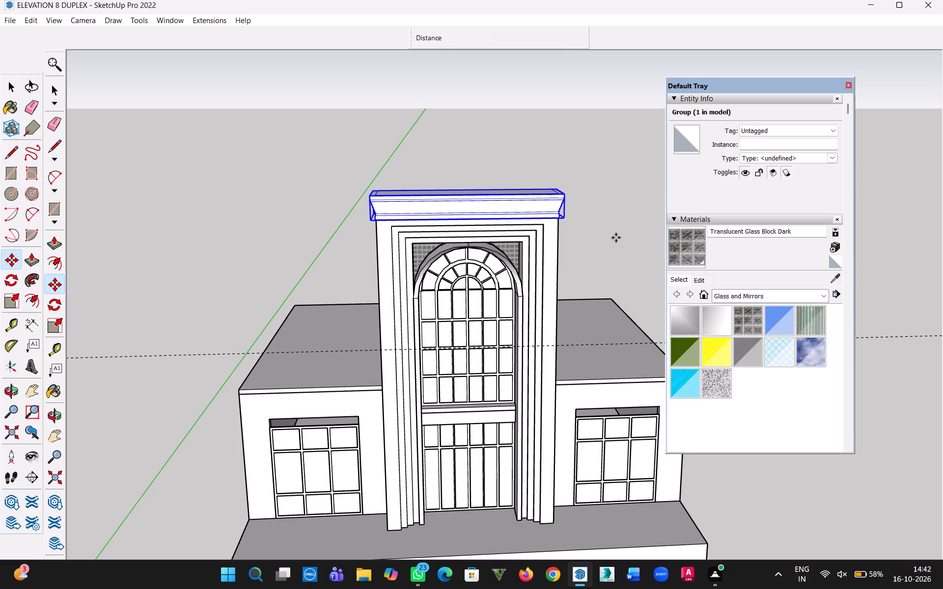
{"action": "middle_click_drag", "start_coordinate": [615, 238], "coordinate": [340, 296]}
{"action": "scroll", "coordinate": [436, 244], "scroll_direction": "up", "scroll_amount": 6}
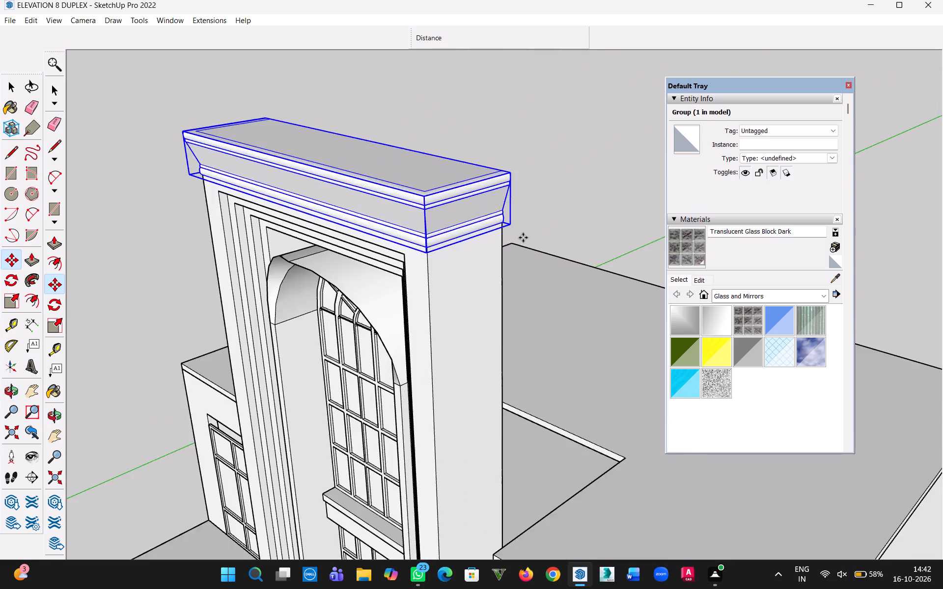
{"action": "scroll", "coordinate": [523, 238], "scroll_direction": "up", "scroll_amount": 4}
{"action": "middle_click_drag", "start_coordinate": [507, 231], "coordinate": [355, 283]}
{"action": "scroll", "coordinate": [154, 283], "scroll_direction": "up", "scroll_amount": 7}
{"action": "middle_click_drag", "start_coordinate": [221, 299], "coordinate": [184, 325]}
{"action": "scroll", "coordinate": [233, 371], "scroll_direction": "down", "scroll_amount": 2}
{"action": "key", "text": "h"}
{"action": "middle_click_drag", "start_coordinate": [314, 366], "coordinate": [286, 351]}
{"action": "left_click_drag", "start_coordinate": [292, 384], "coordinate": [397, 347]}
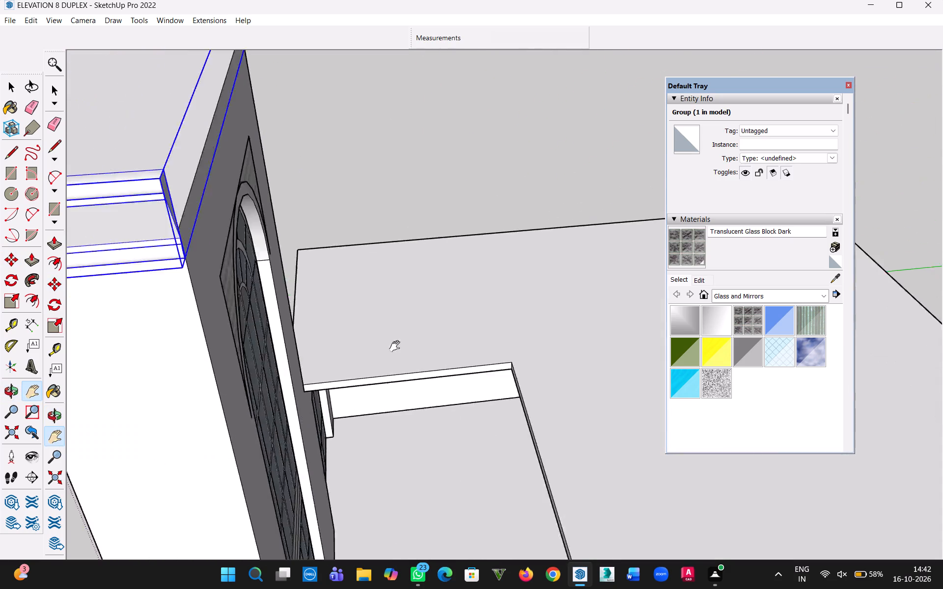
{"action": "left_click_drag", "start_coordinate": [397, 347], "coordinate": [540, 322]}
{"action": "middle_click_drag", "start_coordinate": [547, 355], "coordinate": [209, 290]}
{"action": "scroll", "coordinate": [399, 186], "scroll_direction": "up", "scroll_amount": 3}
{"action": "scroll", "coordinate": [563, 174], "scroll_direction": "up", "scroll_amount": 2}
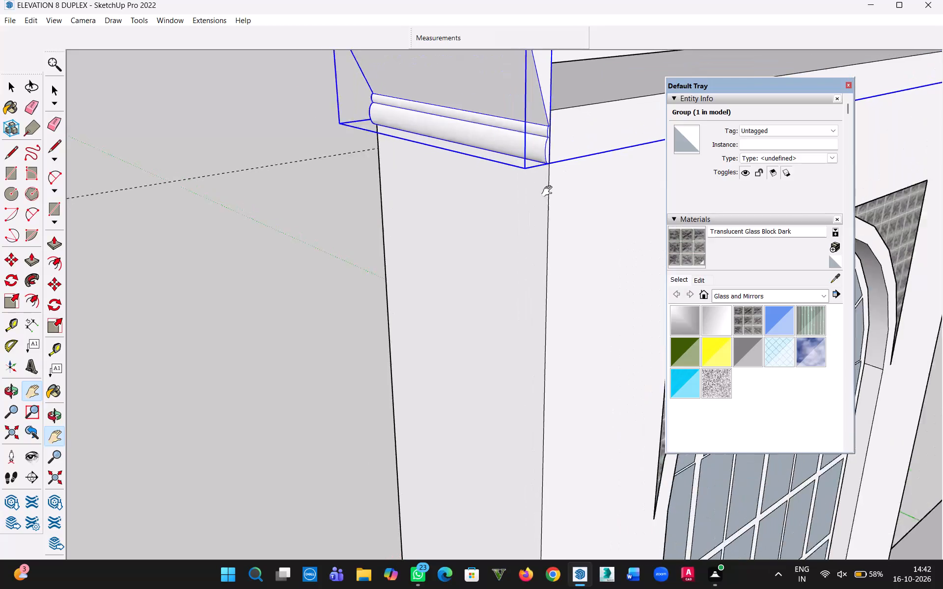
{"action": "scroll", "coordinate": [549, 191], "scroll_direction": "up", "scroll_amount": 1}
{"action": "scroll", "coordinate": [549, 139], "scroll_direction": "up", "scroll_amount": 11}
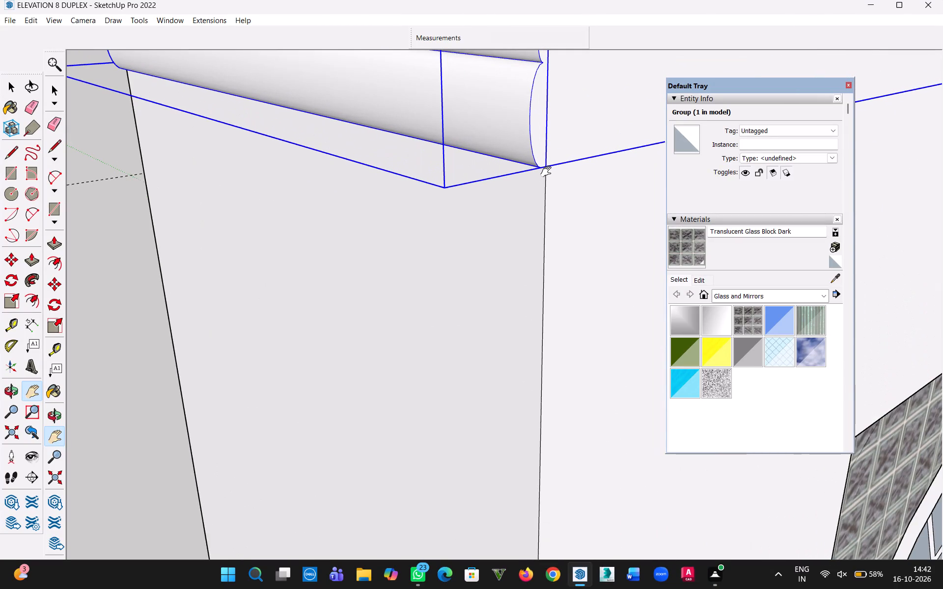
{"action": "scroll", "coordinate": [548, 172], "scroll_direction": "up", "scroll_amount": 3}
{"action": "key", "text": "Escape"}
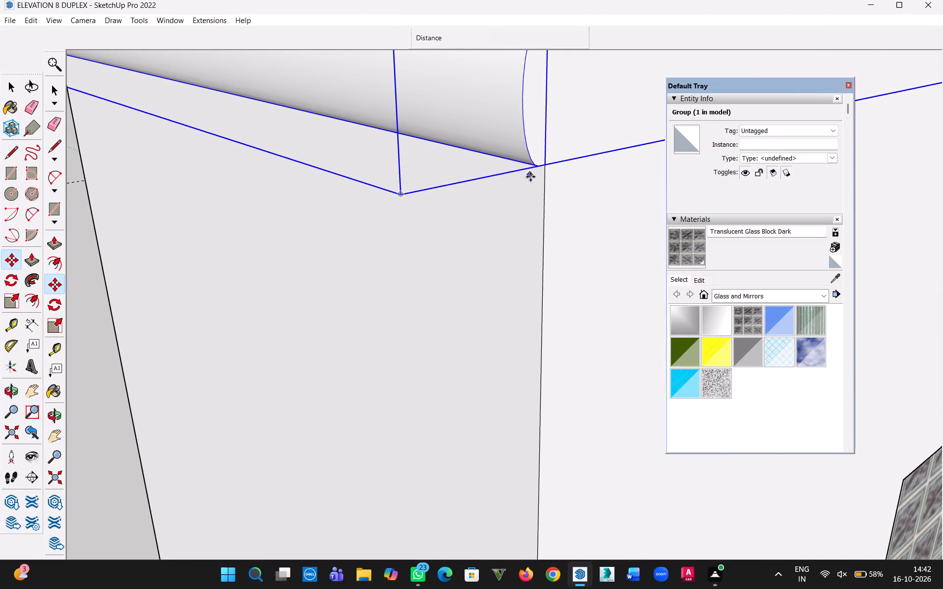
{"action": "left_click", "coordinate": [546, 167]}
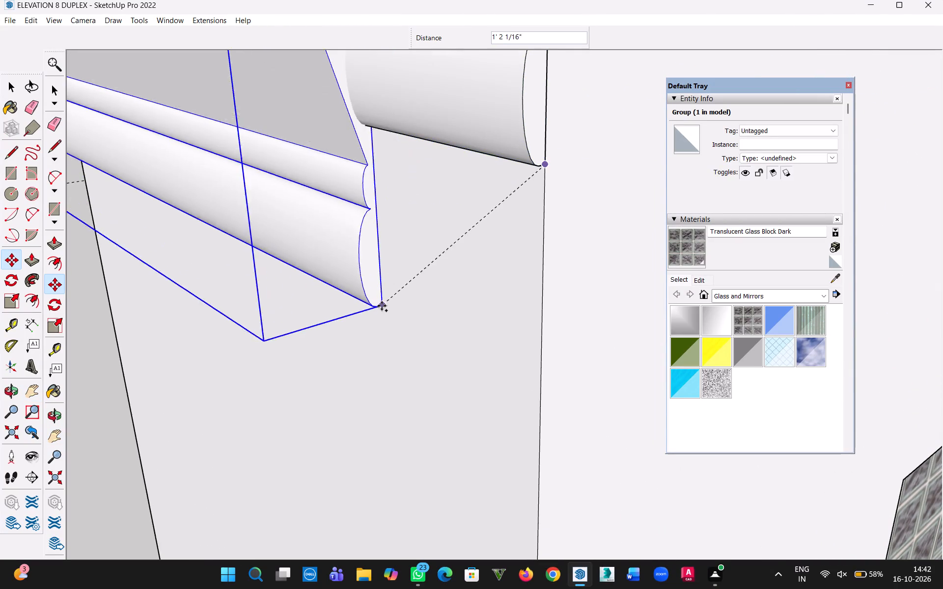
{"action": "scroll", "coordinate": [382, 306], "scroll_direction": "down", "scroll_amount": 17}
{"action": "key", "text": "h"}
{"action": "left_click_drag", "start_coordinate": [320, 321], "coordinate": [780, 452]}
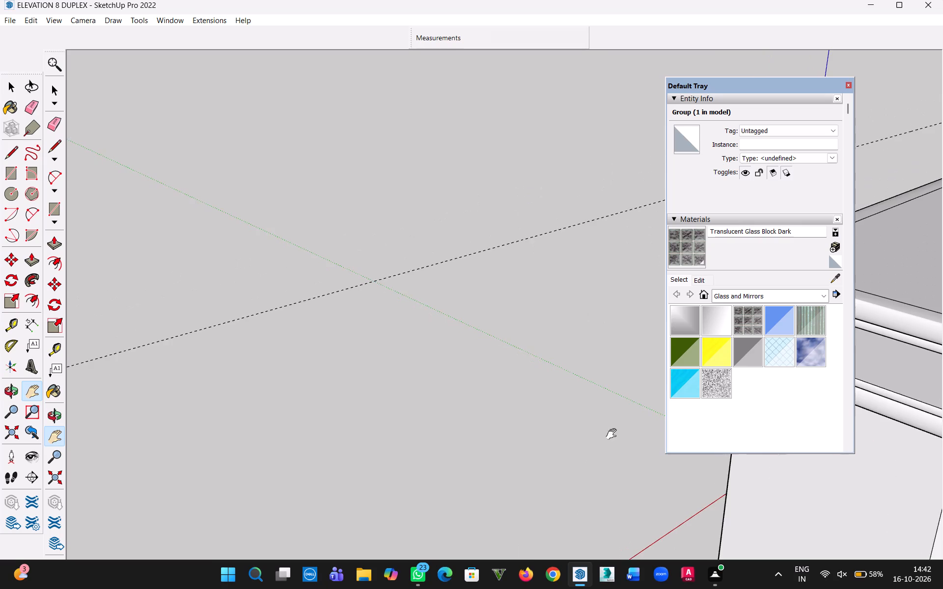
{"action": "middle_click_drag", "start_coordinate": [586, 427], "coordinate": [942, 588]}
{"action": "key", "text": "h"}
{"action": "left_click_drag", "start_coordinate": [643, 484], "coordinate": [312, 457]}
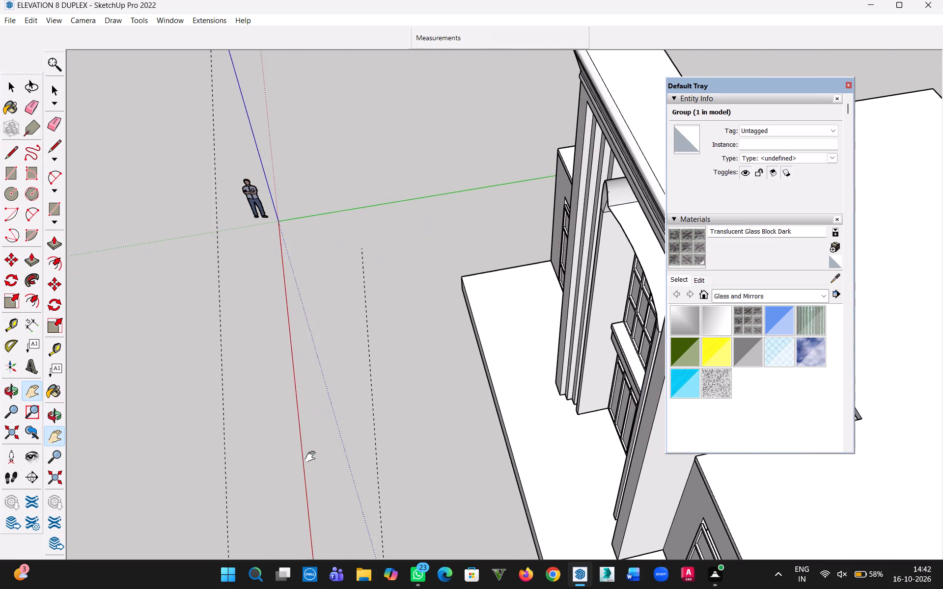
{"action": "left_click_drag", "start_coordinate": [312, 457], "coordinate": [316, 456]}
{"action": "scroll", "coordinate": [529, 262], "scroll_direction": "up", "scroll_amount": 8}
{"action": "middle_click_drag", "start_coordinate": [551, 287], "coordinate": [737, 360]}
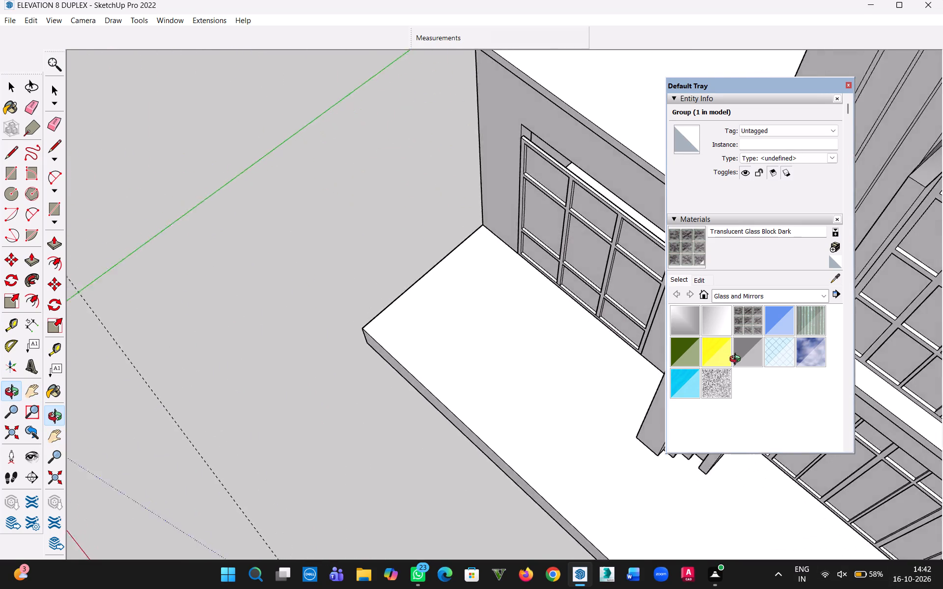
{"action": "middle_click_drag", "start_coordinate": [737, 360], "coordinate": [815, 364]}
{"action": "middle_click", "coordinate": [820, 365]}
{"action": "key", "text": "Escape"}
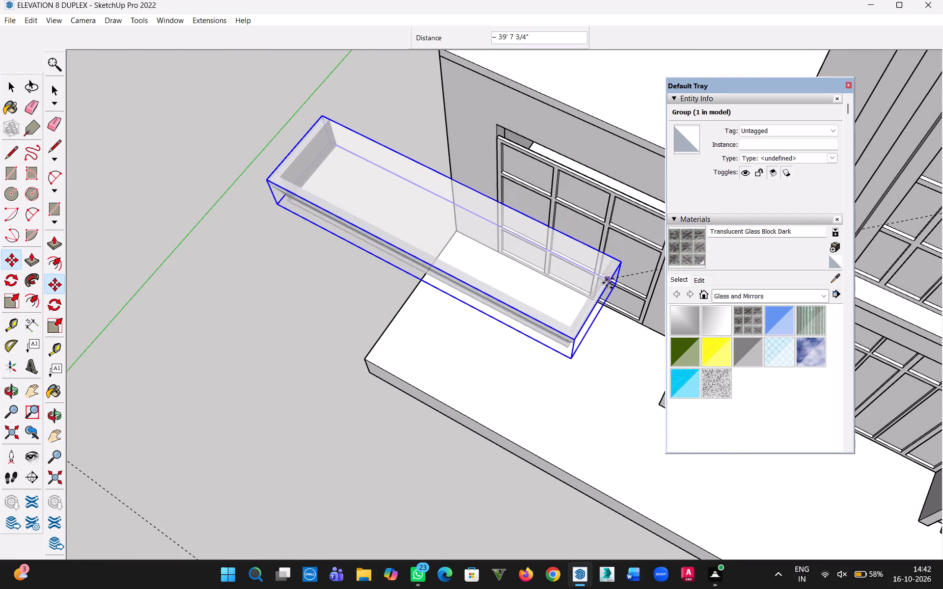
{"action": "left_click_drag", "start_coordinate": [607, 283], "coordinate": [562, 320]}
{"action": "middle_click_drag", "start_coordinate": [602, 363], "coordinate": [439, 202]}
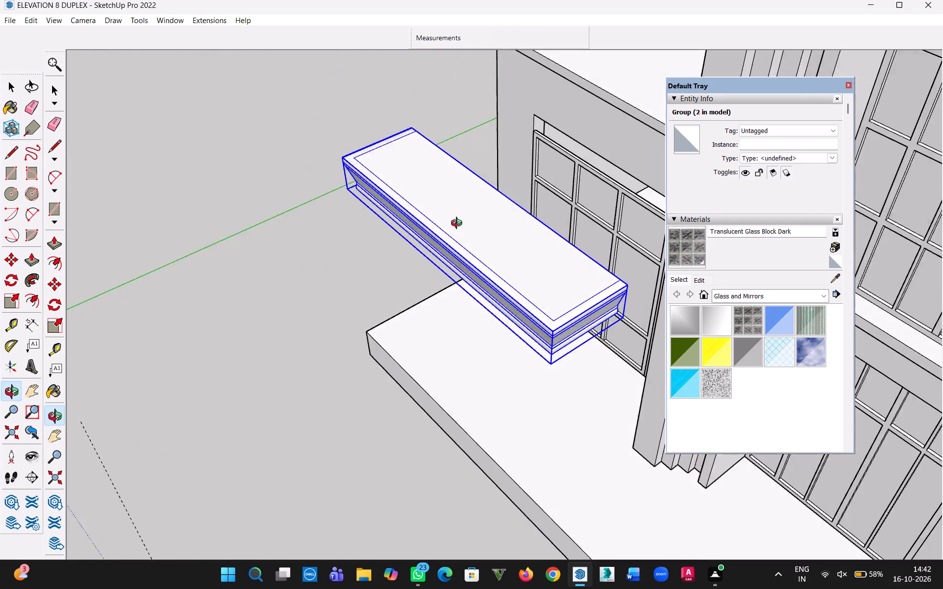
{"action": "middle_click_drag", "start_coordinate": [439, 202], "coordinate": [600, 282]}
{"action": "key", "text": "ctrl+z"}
Close the Default Tray to clear the modelling area.
{"action": "scroll", "coordinate": [615, 345], "scroll_direction": "down", "scroll_amount": 8}
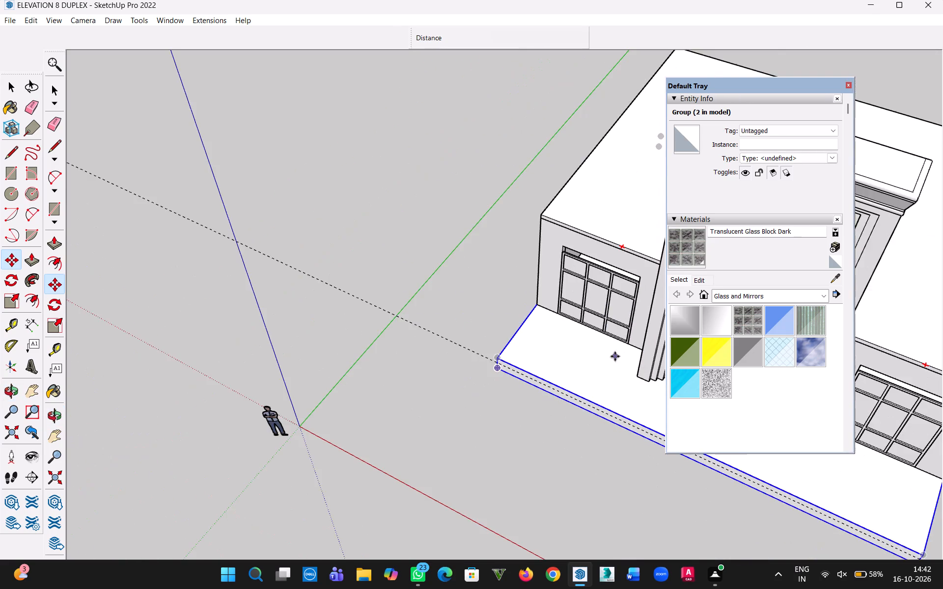
{"action": "scroll", "coordinate": [615, 356], "scroll_direction": "down", "scroll_amount": 8}
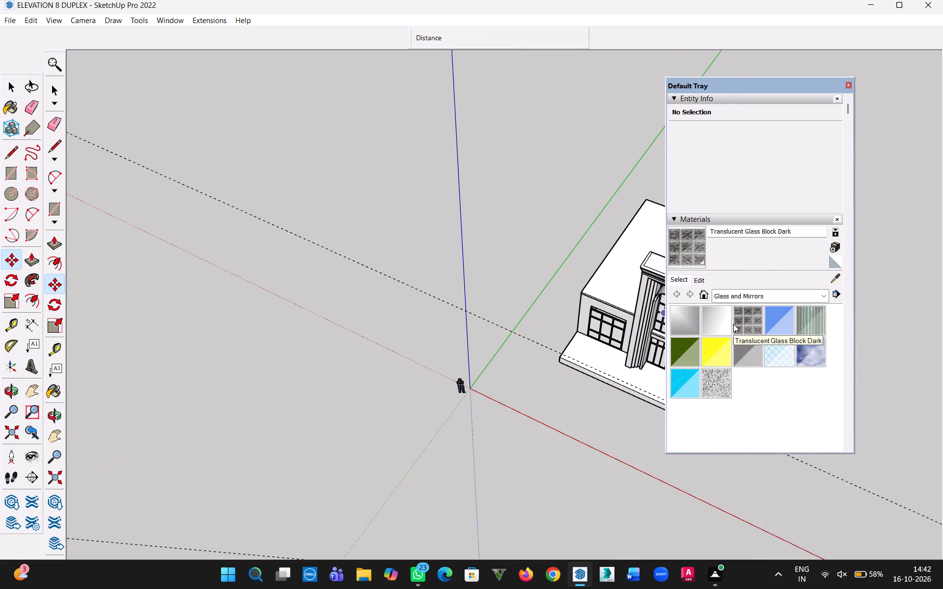
{"action": "left_click", "coordinate": [847, 88]}
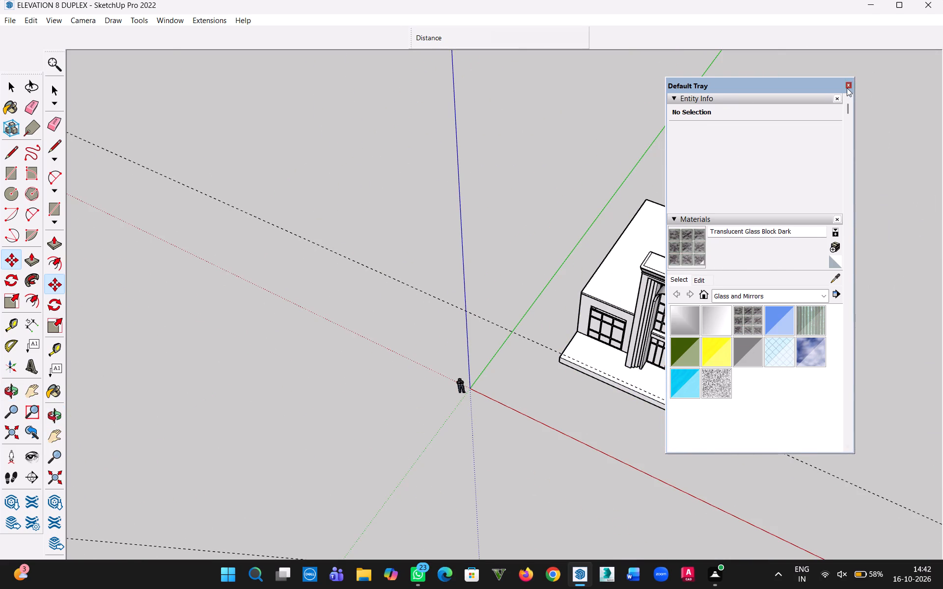
Copy the tower's cornice group by its lower rear corner to the left wing's front roof corner beside the tower.
{"action": "middle_click_drag", "start_coordinate": [863, 300], "coordinate": [665, 323]}
{"action": "scroll", "coordinate": [705, 436], "scroll_direction": "up", "scroll_amount": 3}
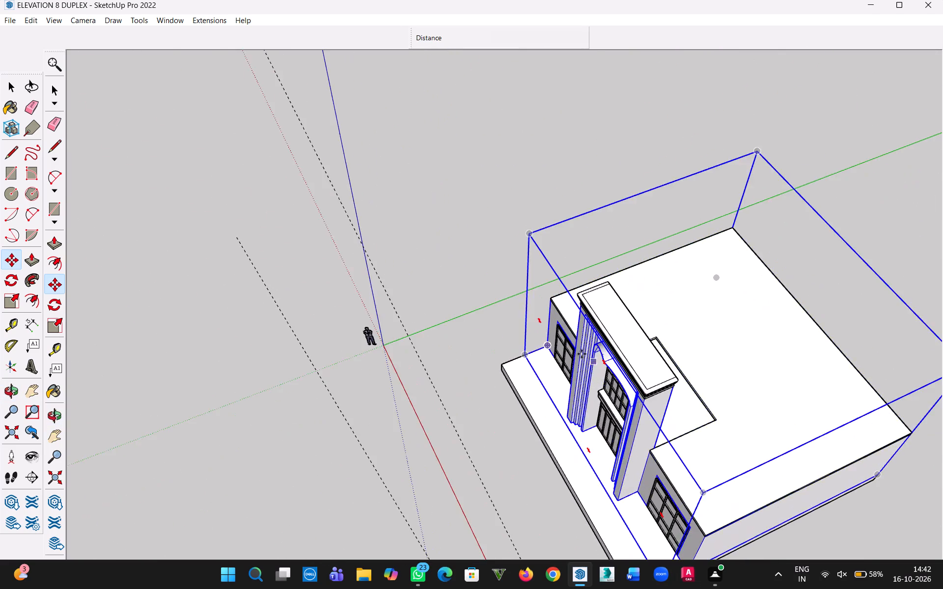
{"action": "scroll", "coordinate": [582, 354], "scroll_direction": "up", "scroll_amount": 8}
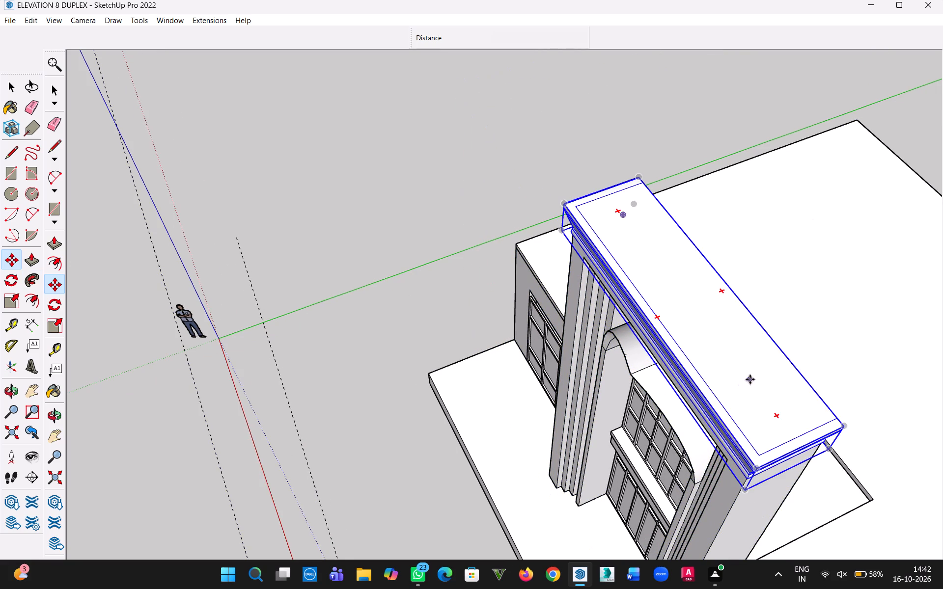
{"action": "middle_click_drag", "start_coordinate": [794, 481], "coordinate": [450, 409]}
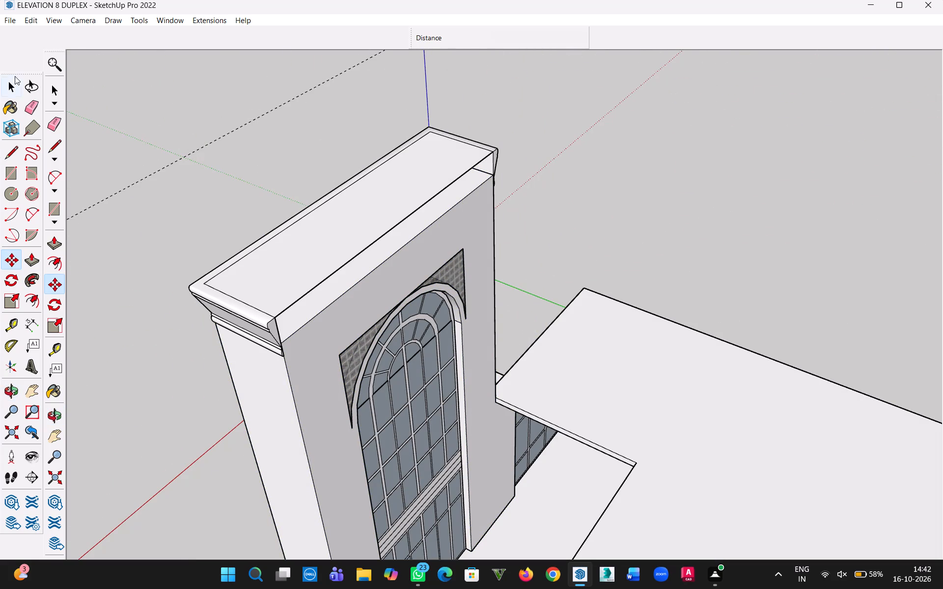
{"action": "left_click", "coordinate": [16, 83]}
{"action": "left_click", "coordinate": [305, 268]}
{"action": "scroll", "coordinate": [257, 366], "scroll_direction": "up", "scroll_amount": 10}
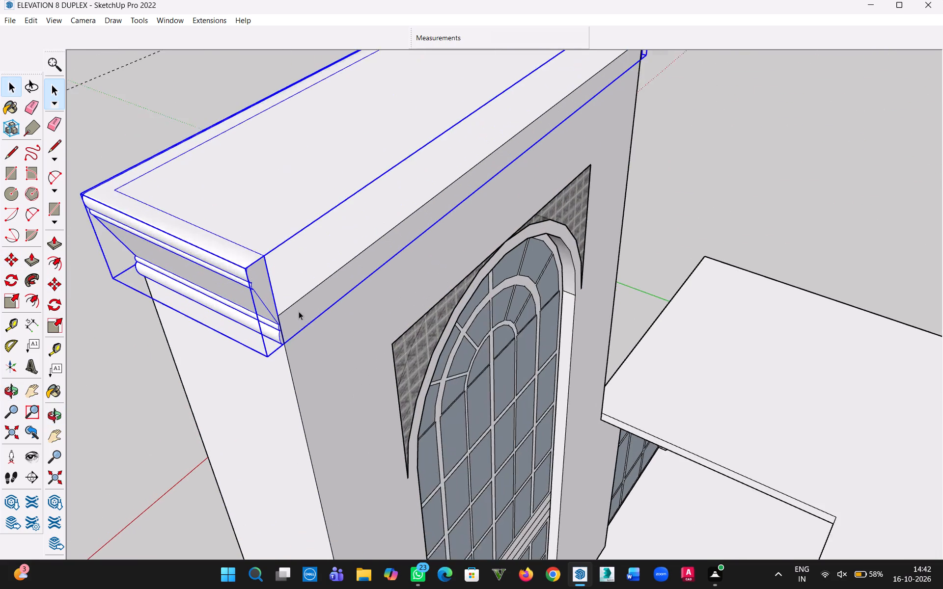
{"action": "scroll", "coordinate": [299, 311], "scroll_direction": "up", "scroll_amount": 16}
{"action": "key", "text": "m"}
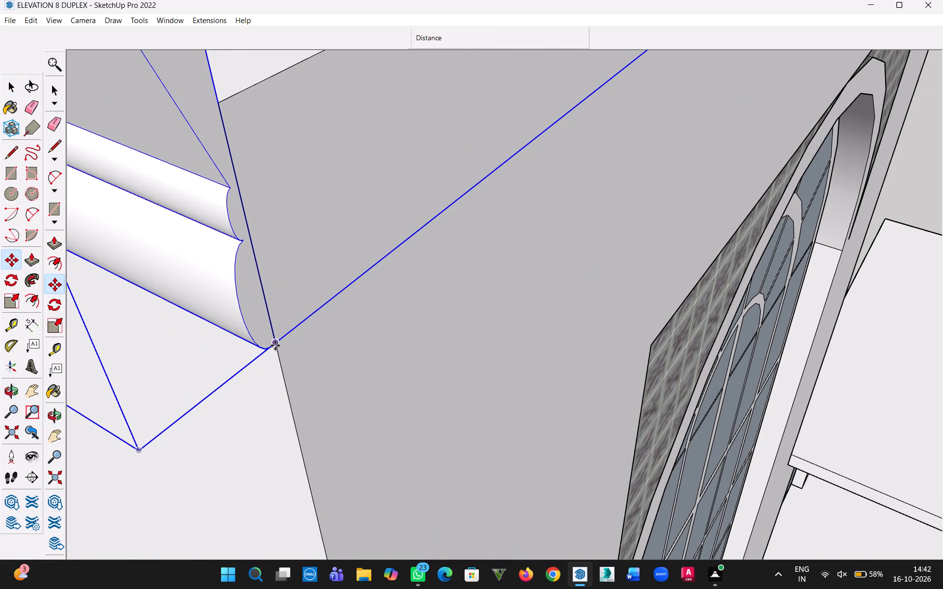
{"action": "left_click", "coordinate": [275, 346]}
{"action": "scroll", "coordinate": [235, 409], "scroll_direction": "down", "scroll_amount": 9}
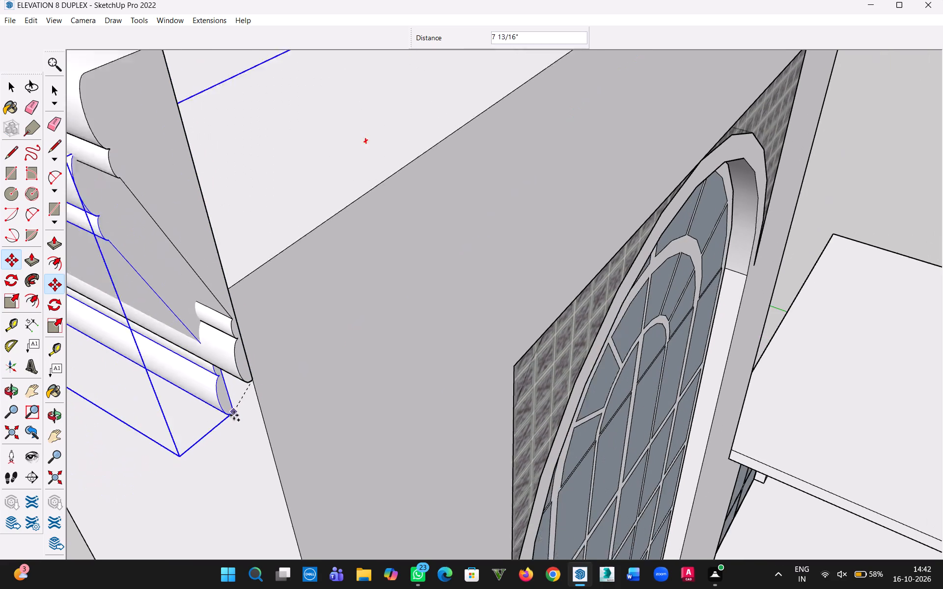
{"action": "key", "text": "h"}
{"action": "left_click_drag", "start_coordinate": [227, 412], "coordinate": [941, 533]}
{"action": "scroll", "coordinate": [423, 475], "scroll_direction": "down", "scroll_amount": 7}
{"action": "middle_click_drag", "start_coordinate": [337, 441], "coordinate": [345, 442]}
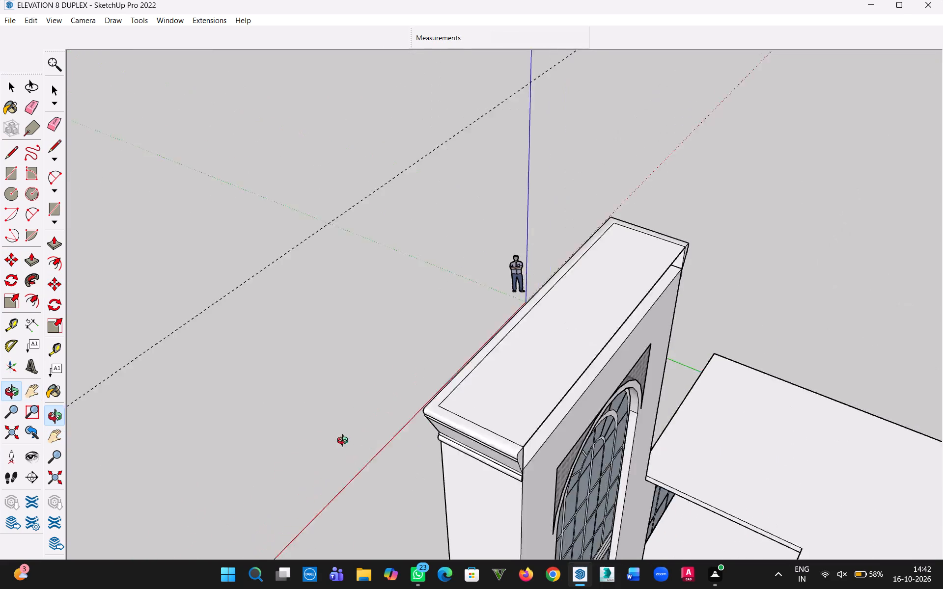
{"action": "middle_click_drag", "start_coordinate": [345, 442], "coordinate": [942, 532]}
{"action": "scroll", "coordinate": [577, 192], "scroll_direction": "up", "scroll_amount": 14}
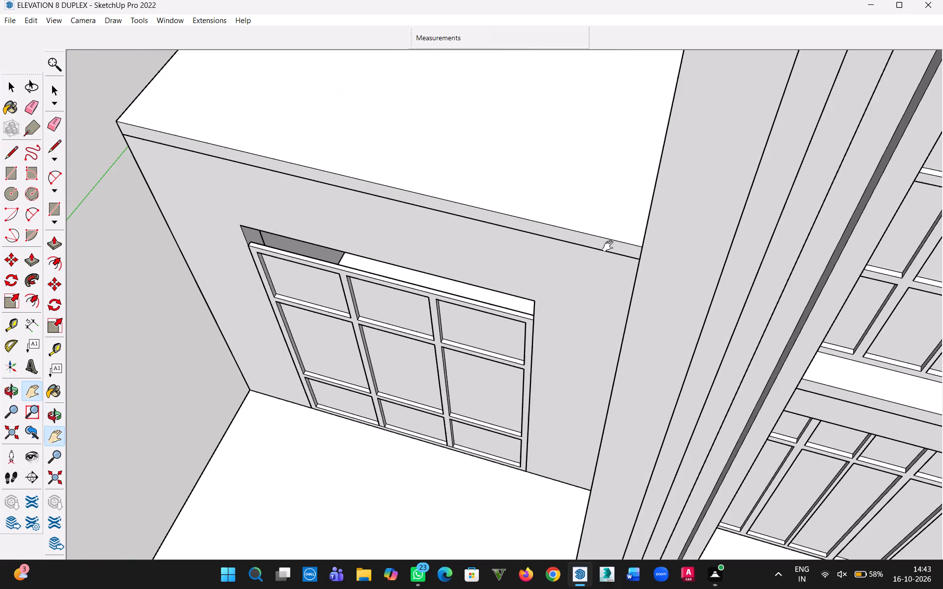
{"action": "middle_click_drag", "start_coordinate": [587, 256], "coordinate": [704, 277]}
{"action": "key", "text": "Escape"}
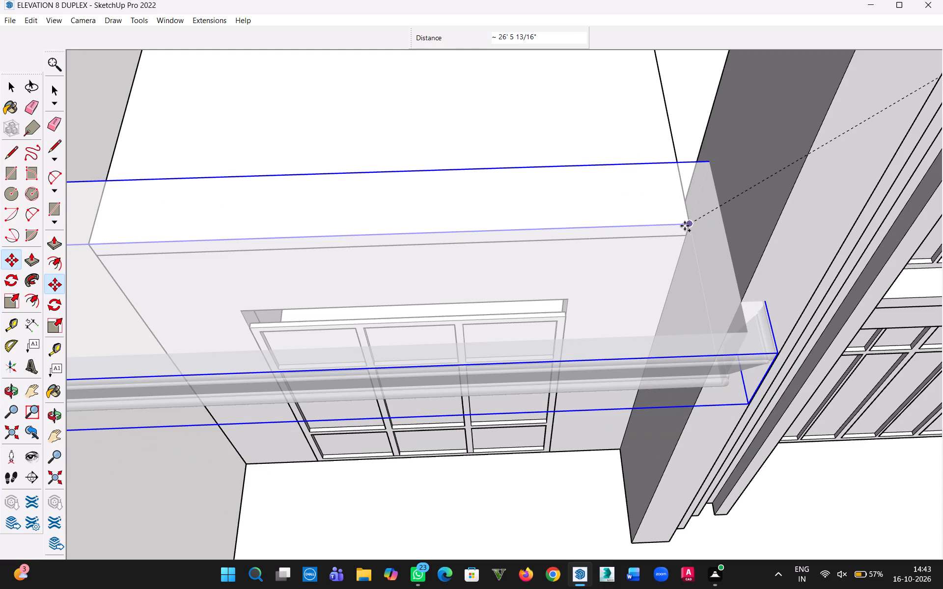
{"action": "left_click", "coordinate": [686, 225]}
Scale the copied cornice along the red axis to about 0.83, fitting its outer end to the left wing's side wall.
{"action": "scroll", "coordinate": [572, 280], "scroll_direction": "down", "scroll_amount": 11}
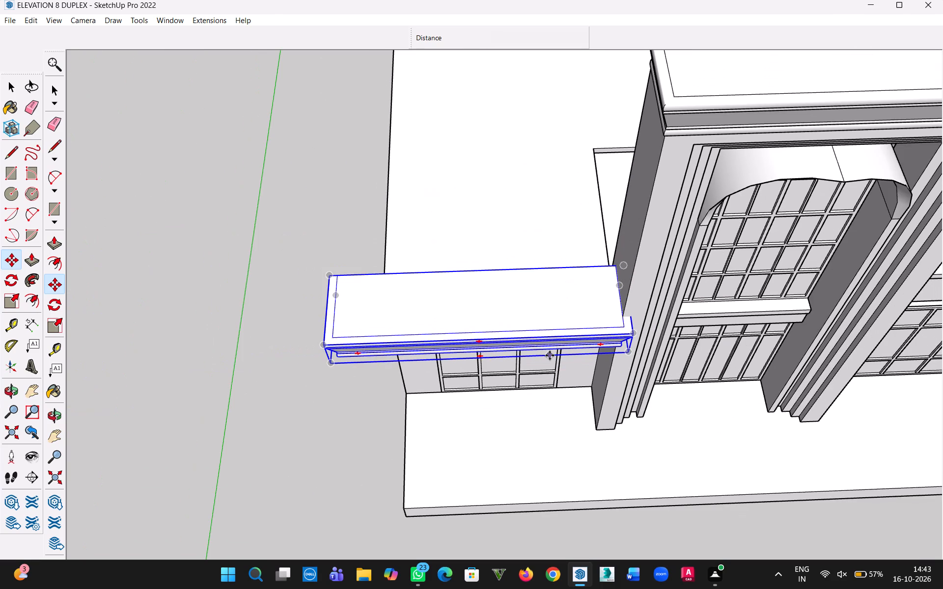
{"action": "middle_click_drag", "start_coordinate": [493, 360], "coordinate": [661, 185]}
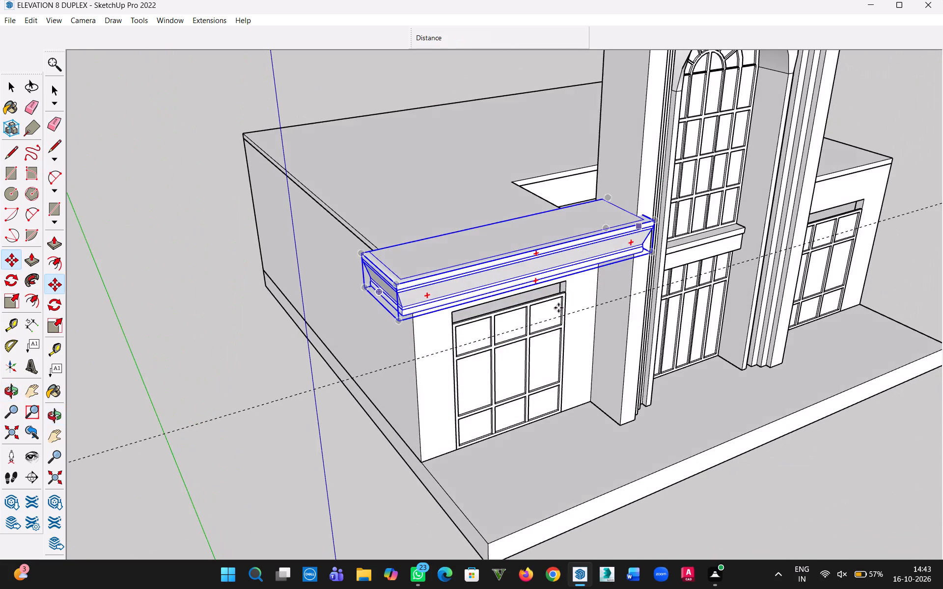
{"action": "middle_click_drag", "start_coordinate": [498, 338], "coordinate": [287, 265]}
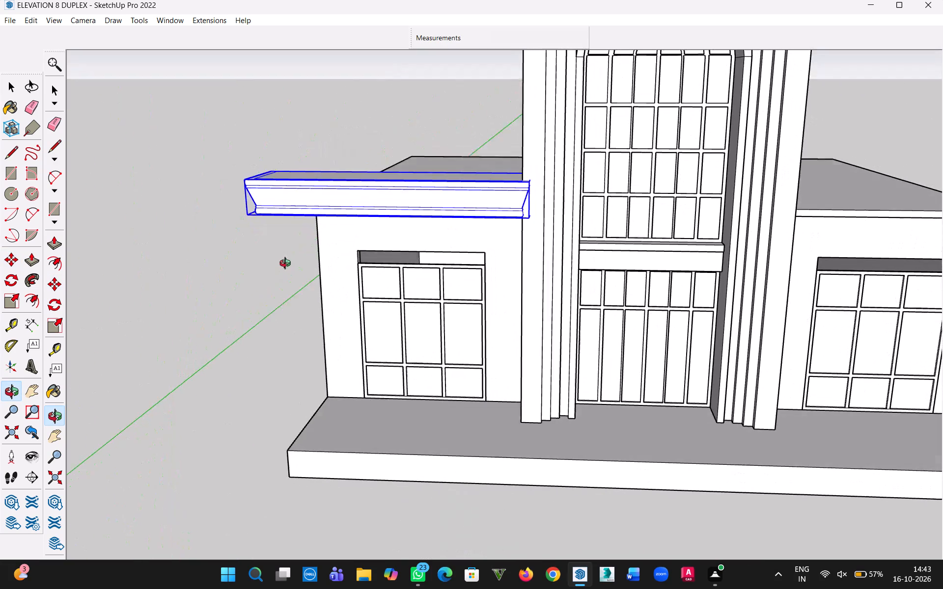
{"action": "middle_click_drag", "start_coordinate": [287, 265], "coordinate": [286, 264]}
{"action": "left_click", "coordinate": [9, 298]}
{"action": "middle_click_drag", "start_coordinate": [192, 294], "coordinate": [613, 336]}
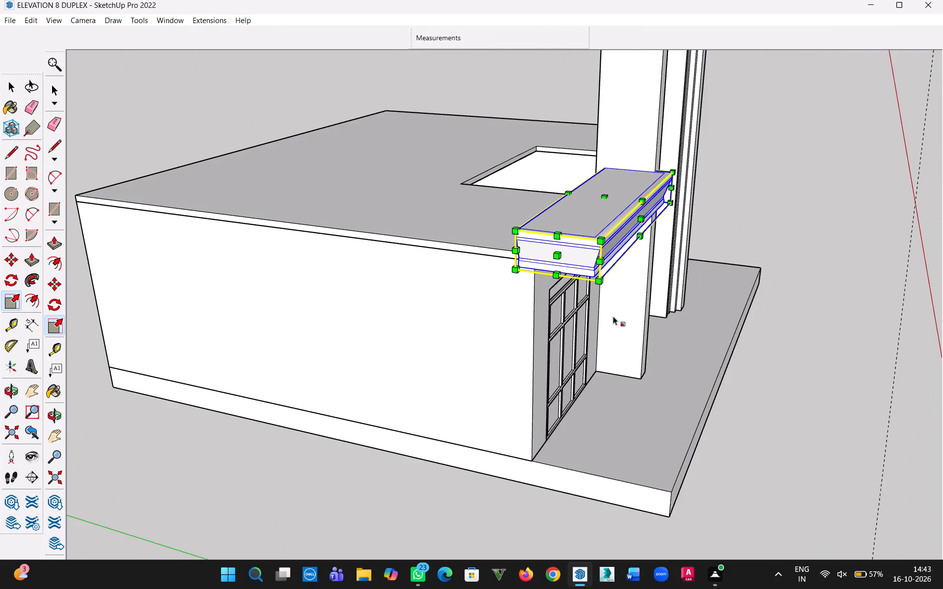
{"action": "scroll", "coordinate": [595, 200], "scroll_direction": "up", "scroll_amount": 3}
{"action": "left_click", "coordinate": [540, 276]}
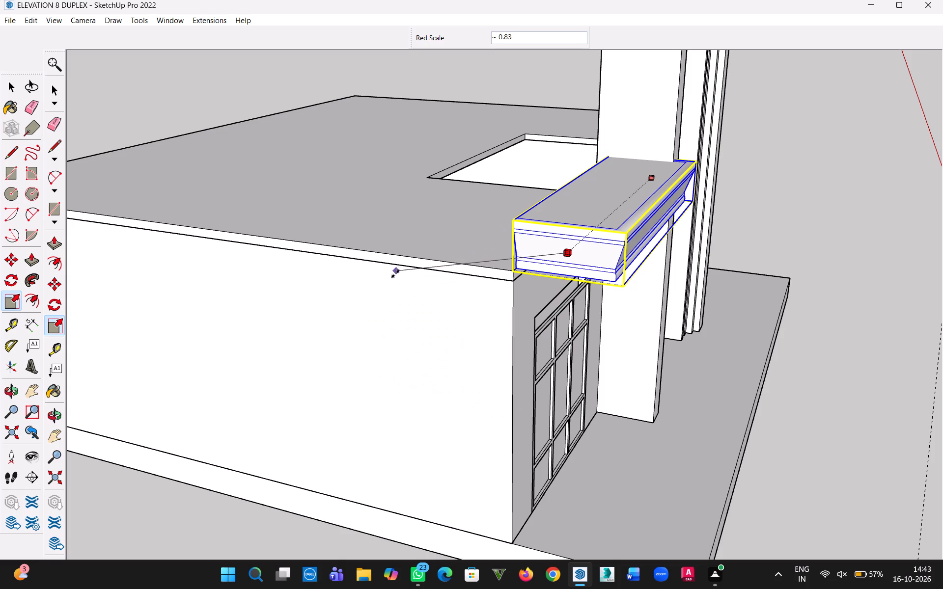
{"action": "left_click", "coordinate": [394, 277]}
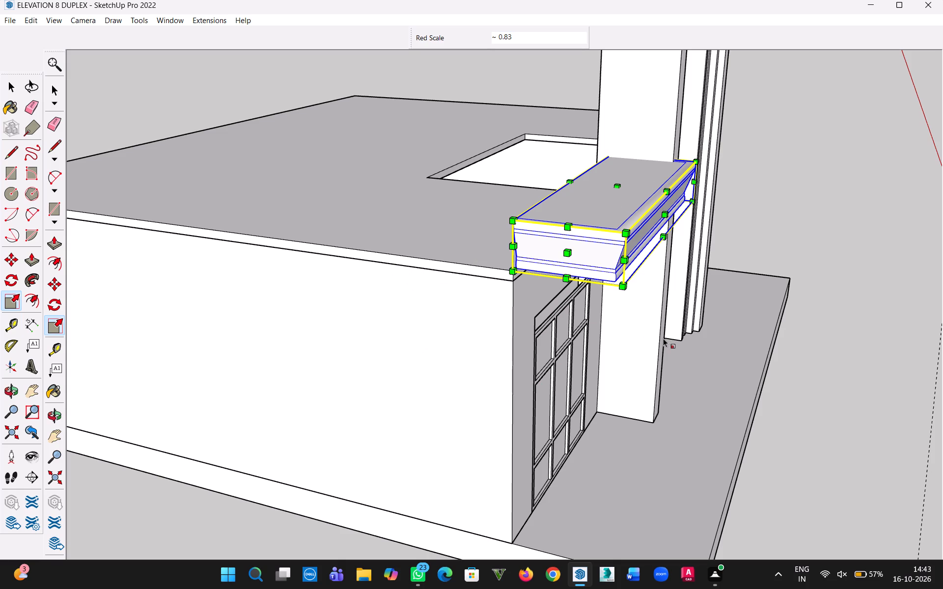
Scale the left wing's cornice along the red axis to about 1.1, extending its outer end beyond the wing's side wall, and deselect it.
{"action": "middle_click_drag", "start_coordinate": [638, 335], "coordinate": [384, 345]}
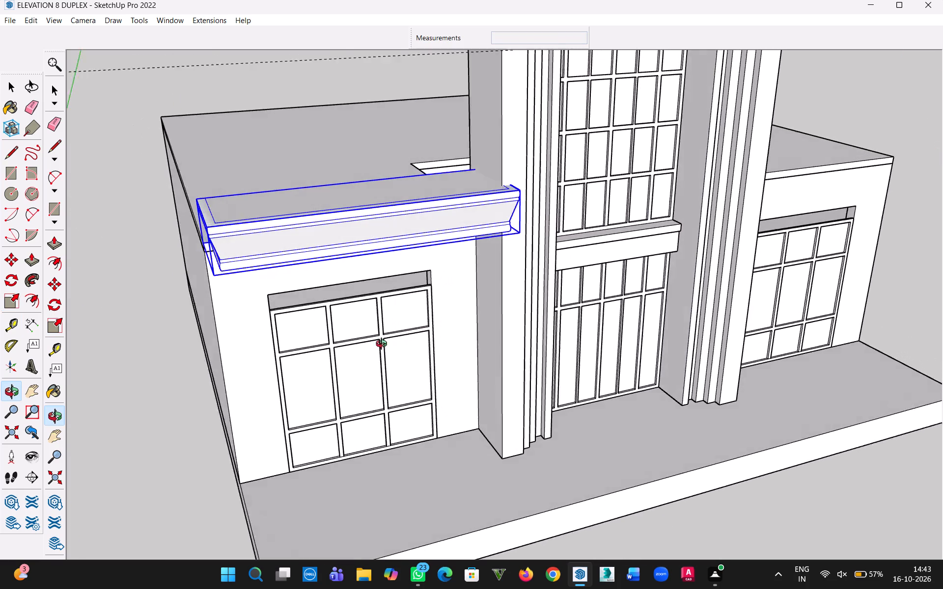
{"action": "middle_click_drag", "start_coordinate": [384, 345], "coordinate": [593, 310]}
{"action": "scroll", "coordinate": [489, 216], "scroll_direction": "up", "scroll_amount": 7}
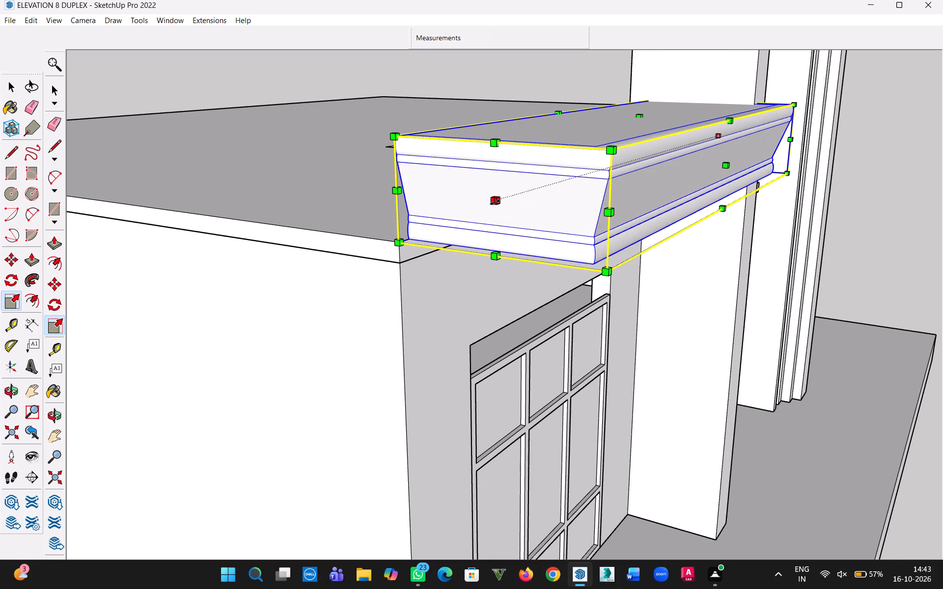
{"action": "left_click", "coordinate": [495, 202]}
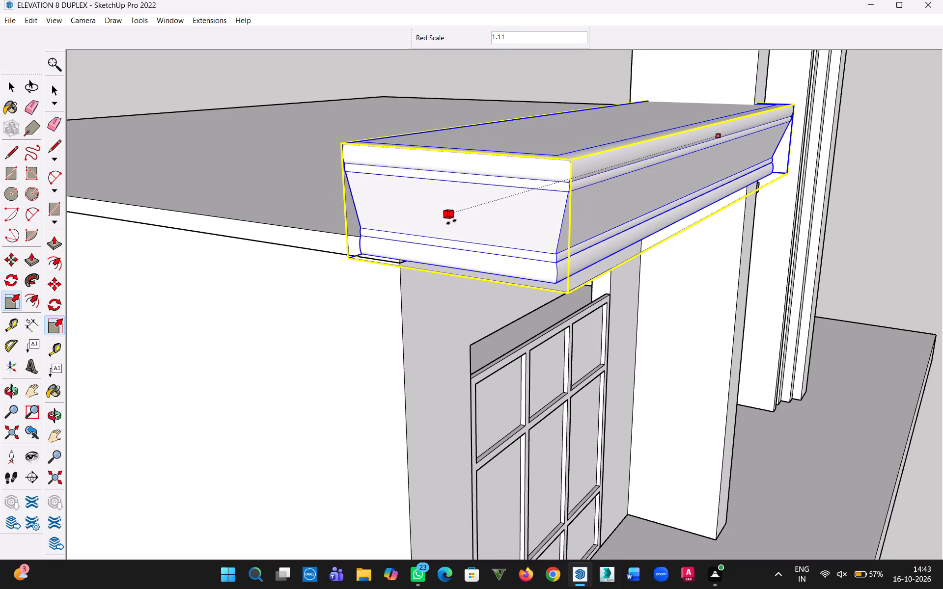
{"action": "left_click", "coordinate": [442, 227]}
{"action": "middle_click_drag", "start_coordinate": [620, 252], "coordinate": [617, 255]}
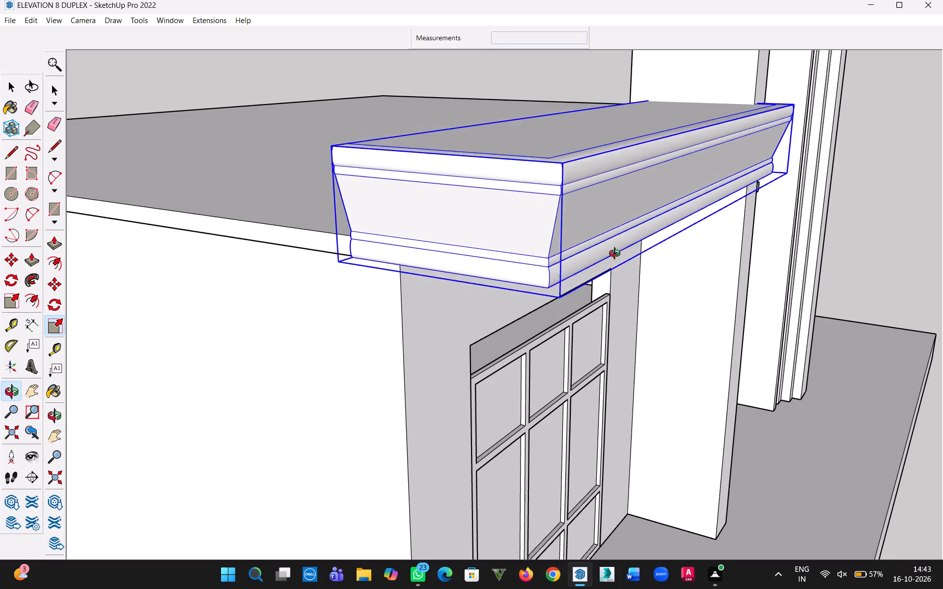
{"action": "middle_click_drag", "start_coordinate": [617, 255], "coordinate": [371, 170]}
{"action": "scroll", "coordinate": [463, 241], "scroll_direction": "down", "scroll_amount": 5}
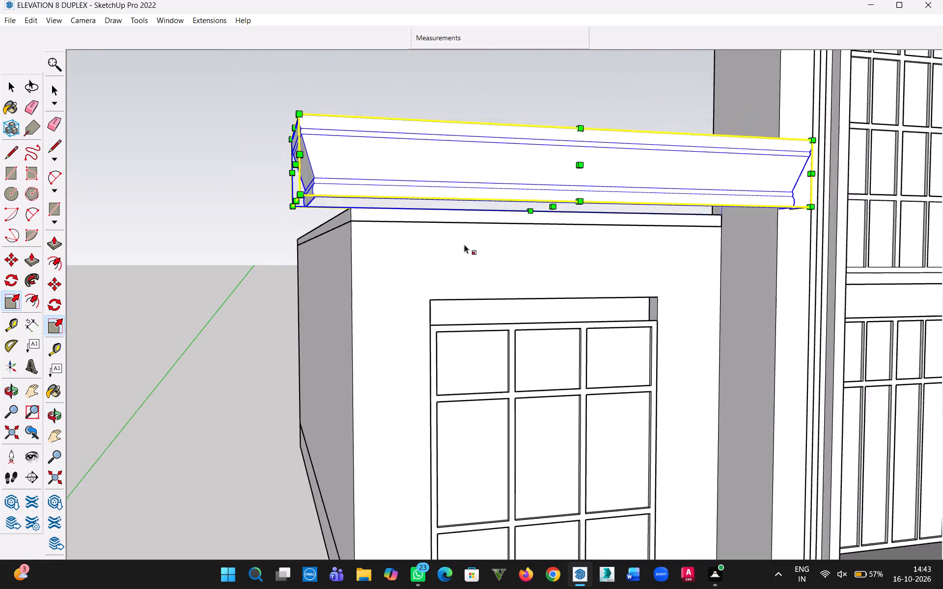
{"action": "scroll", "coordinate": [464, 244], "scroll_direction": "down", "scroll_amount": 2}
{"action": "middle_click_drag", "start_coordinate": [518, 264], "coordinate": [415, 322]}
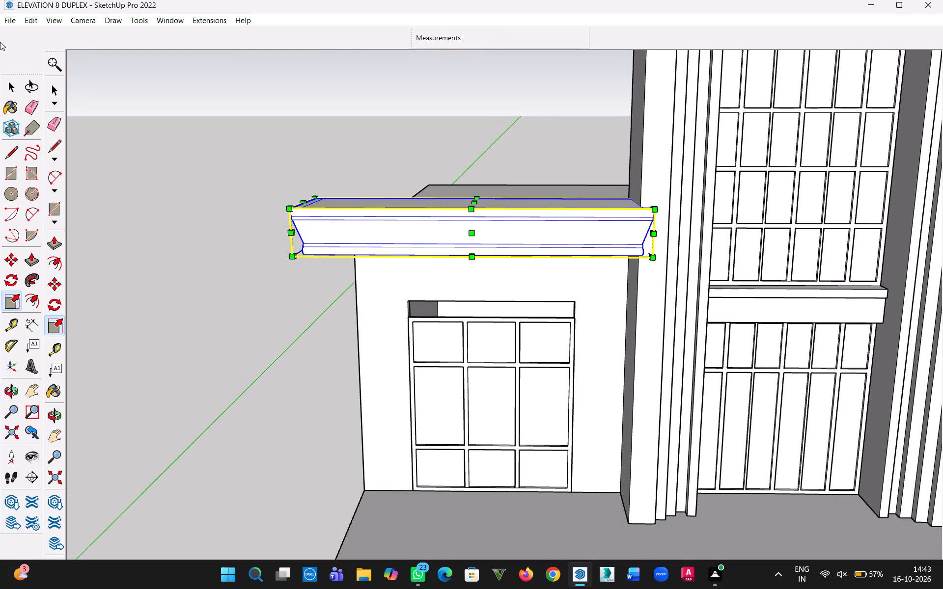
{"action": "left_click", "coordinate": [16, 89]}
{"action": "left_click", "coordinate": [148, 133]}
{"action": "middle_click_drag", "start_coordinate": [276, 207], "coordinate": [353, 220]}
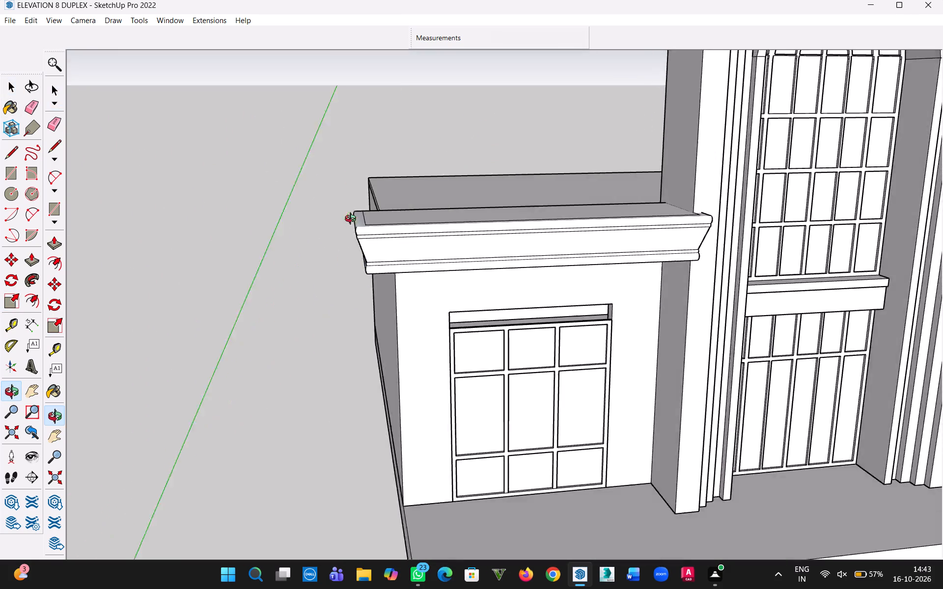
{"action": "middle_click_drag", "start_coordinate": [353, 220], "coordinate": [530, 257]}
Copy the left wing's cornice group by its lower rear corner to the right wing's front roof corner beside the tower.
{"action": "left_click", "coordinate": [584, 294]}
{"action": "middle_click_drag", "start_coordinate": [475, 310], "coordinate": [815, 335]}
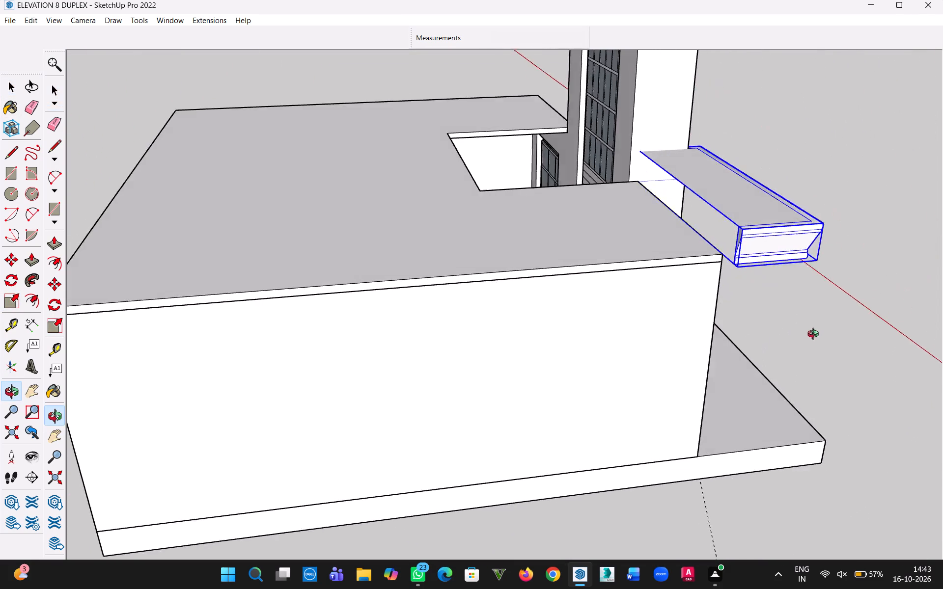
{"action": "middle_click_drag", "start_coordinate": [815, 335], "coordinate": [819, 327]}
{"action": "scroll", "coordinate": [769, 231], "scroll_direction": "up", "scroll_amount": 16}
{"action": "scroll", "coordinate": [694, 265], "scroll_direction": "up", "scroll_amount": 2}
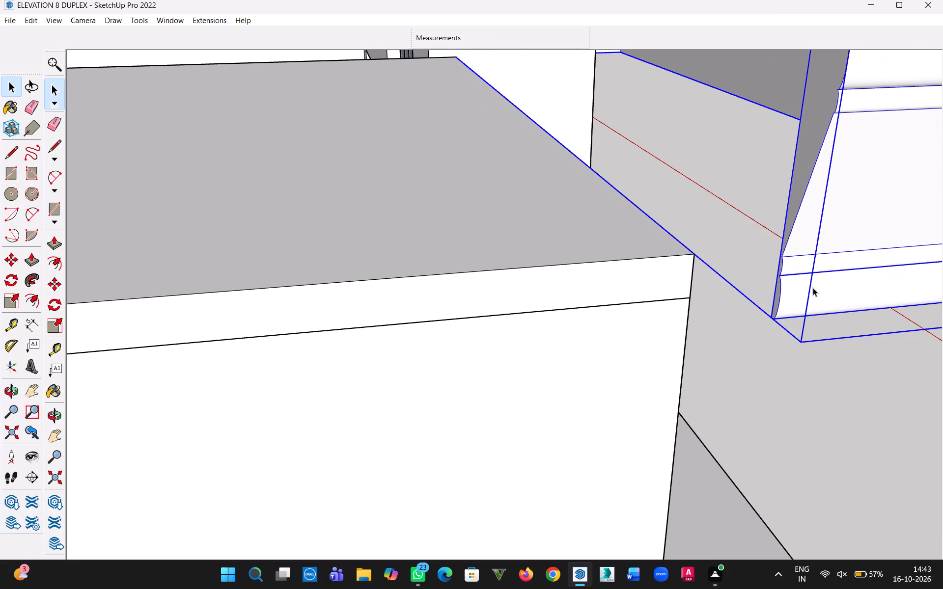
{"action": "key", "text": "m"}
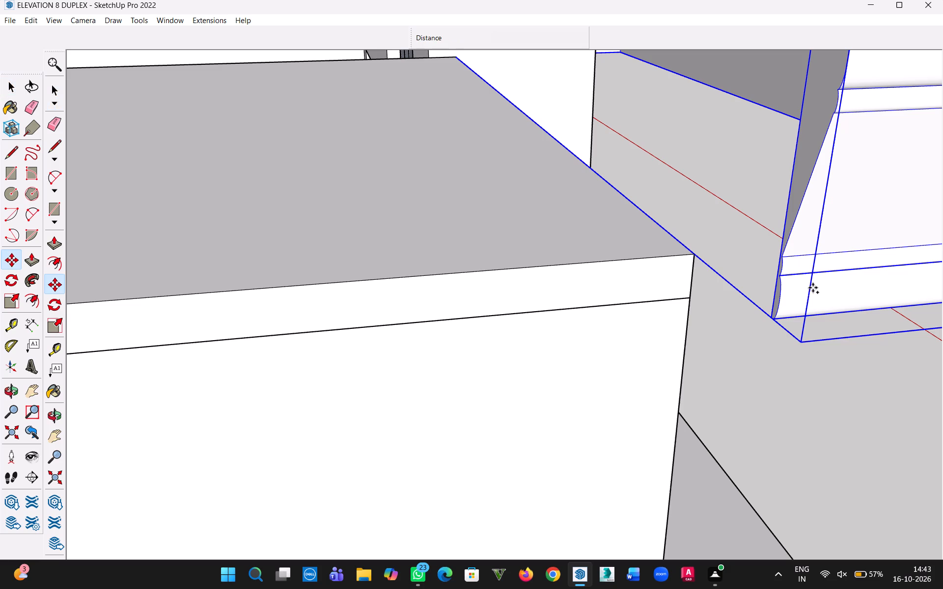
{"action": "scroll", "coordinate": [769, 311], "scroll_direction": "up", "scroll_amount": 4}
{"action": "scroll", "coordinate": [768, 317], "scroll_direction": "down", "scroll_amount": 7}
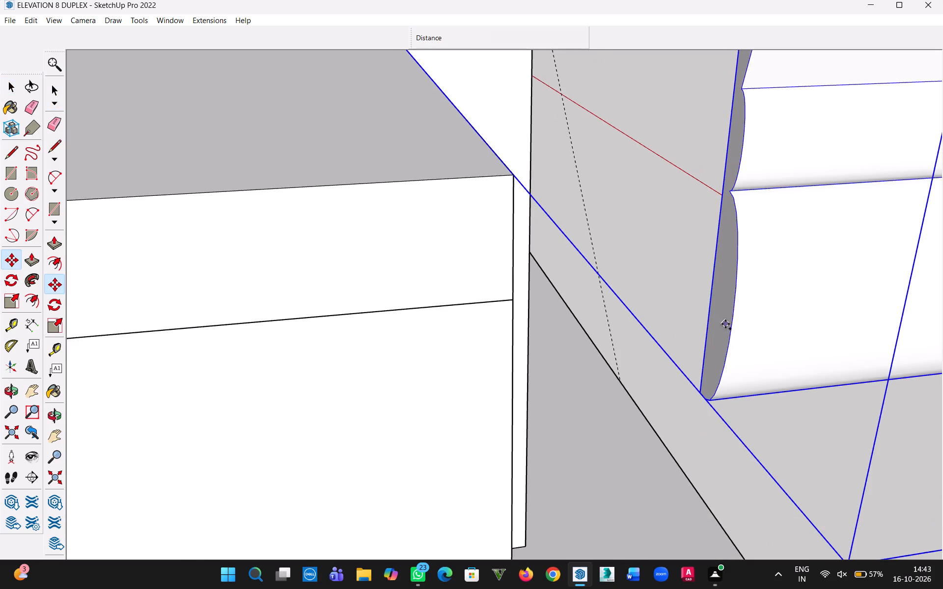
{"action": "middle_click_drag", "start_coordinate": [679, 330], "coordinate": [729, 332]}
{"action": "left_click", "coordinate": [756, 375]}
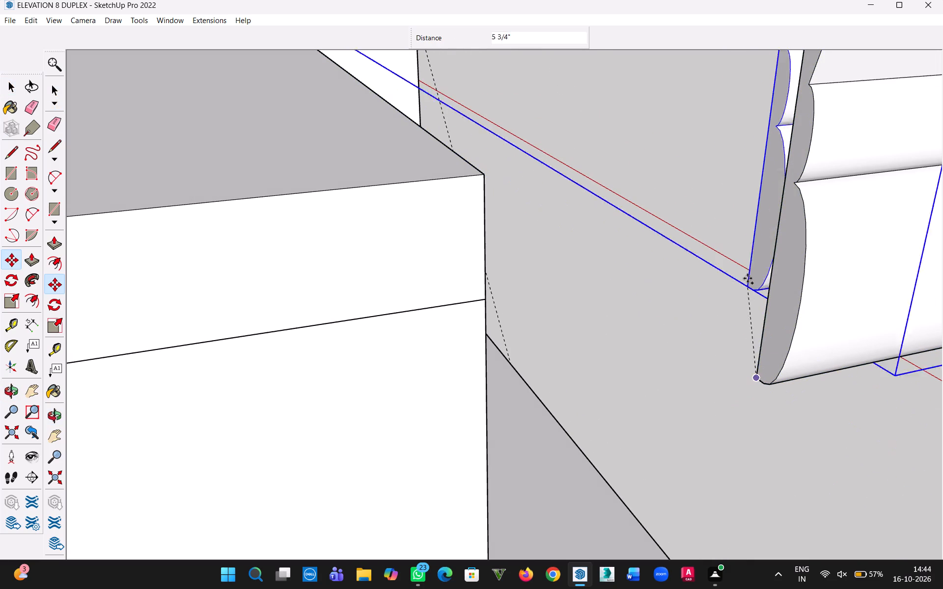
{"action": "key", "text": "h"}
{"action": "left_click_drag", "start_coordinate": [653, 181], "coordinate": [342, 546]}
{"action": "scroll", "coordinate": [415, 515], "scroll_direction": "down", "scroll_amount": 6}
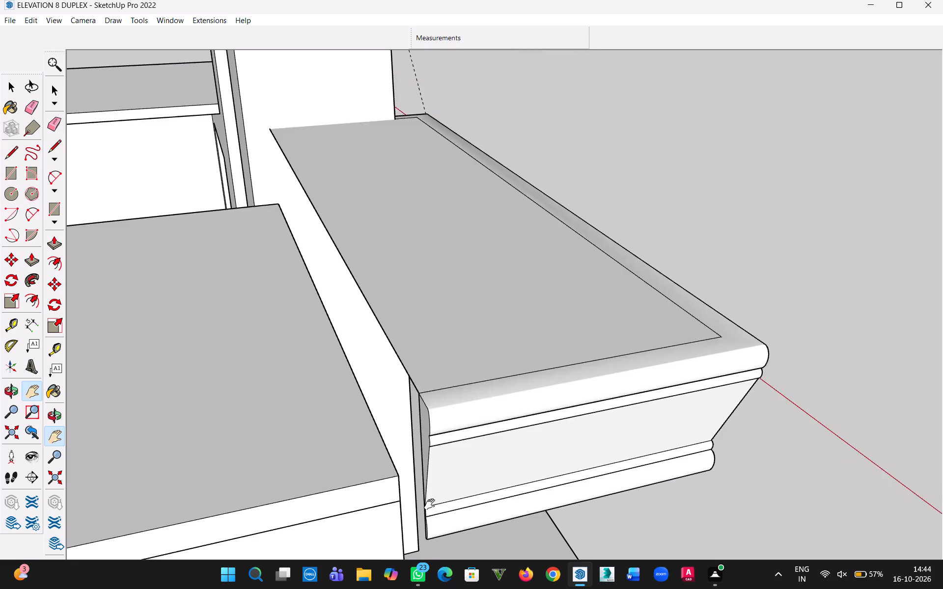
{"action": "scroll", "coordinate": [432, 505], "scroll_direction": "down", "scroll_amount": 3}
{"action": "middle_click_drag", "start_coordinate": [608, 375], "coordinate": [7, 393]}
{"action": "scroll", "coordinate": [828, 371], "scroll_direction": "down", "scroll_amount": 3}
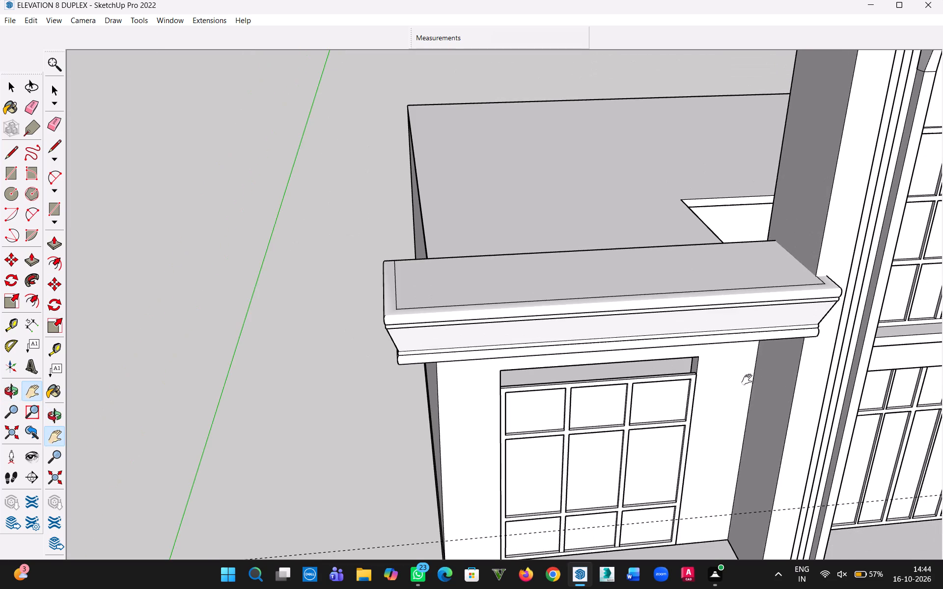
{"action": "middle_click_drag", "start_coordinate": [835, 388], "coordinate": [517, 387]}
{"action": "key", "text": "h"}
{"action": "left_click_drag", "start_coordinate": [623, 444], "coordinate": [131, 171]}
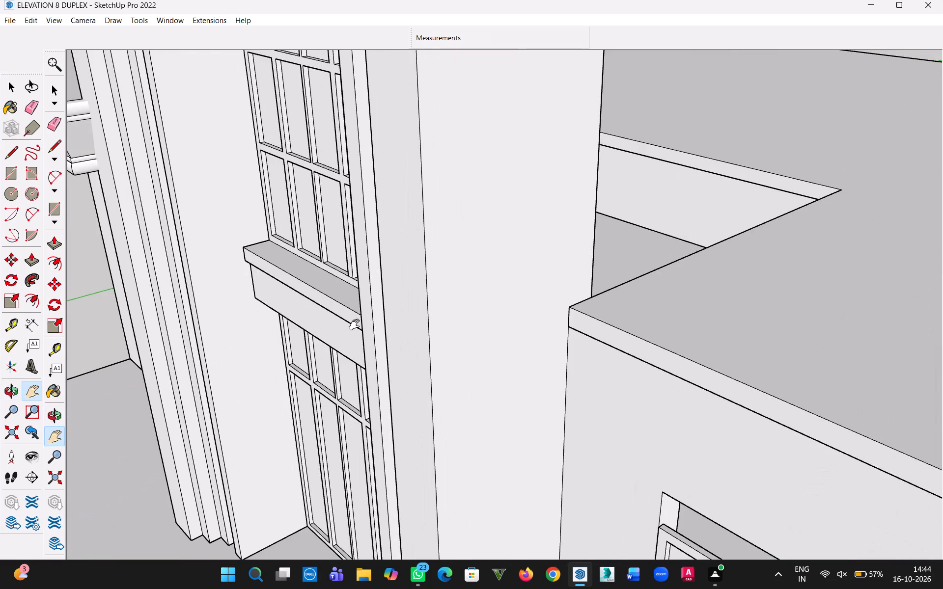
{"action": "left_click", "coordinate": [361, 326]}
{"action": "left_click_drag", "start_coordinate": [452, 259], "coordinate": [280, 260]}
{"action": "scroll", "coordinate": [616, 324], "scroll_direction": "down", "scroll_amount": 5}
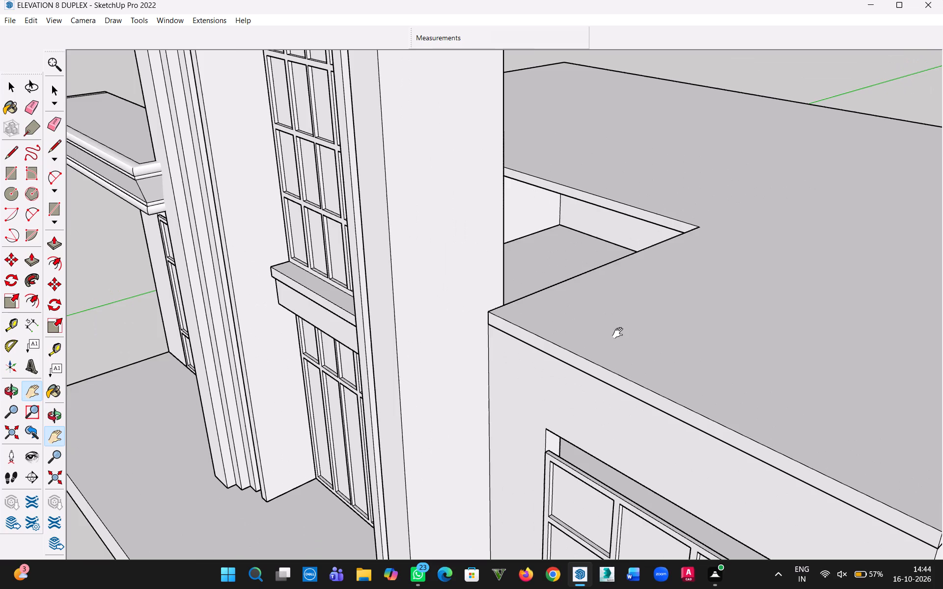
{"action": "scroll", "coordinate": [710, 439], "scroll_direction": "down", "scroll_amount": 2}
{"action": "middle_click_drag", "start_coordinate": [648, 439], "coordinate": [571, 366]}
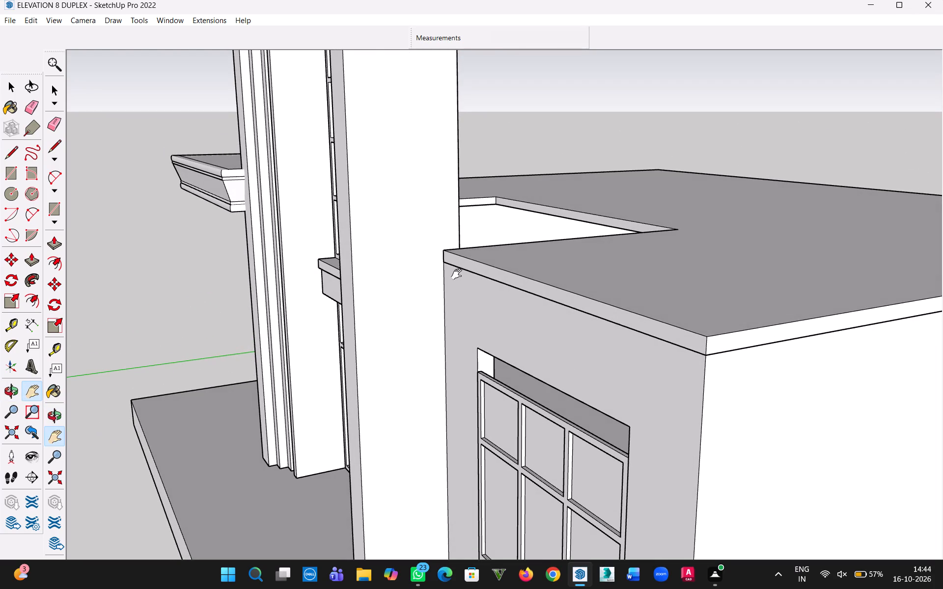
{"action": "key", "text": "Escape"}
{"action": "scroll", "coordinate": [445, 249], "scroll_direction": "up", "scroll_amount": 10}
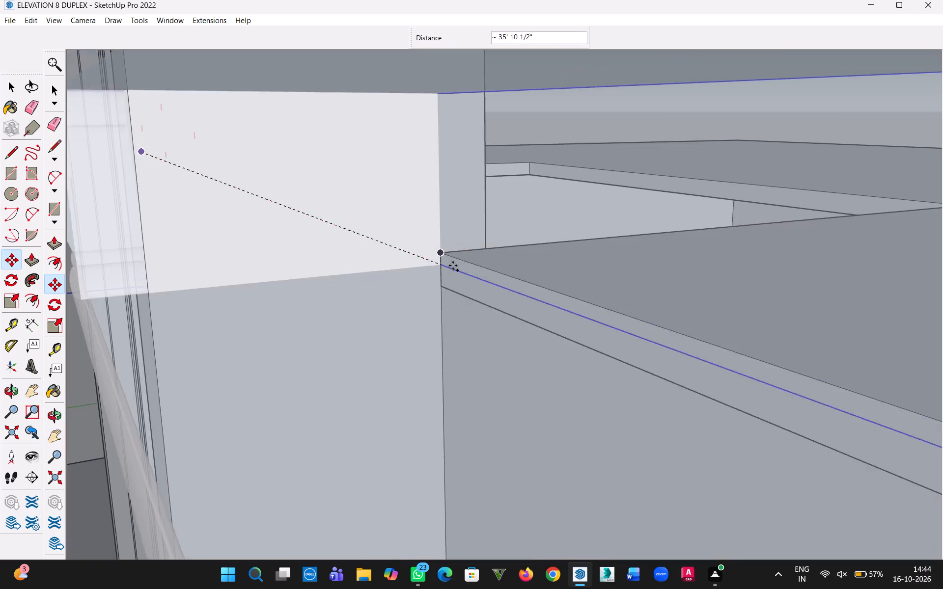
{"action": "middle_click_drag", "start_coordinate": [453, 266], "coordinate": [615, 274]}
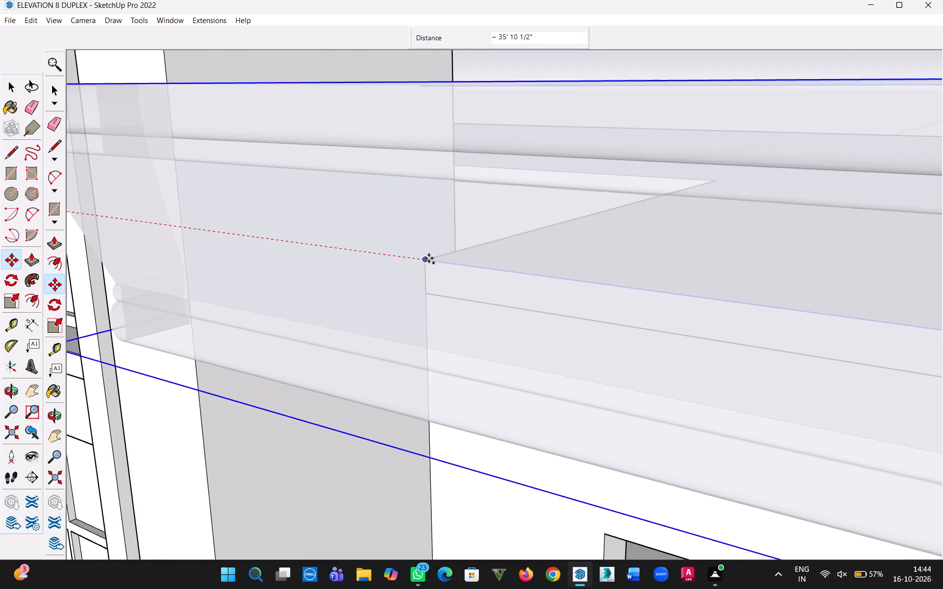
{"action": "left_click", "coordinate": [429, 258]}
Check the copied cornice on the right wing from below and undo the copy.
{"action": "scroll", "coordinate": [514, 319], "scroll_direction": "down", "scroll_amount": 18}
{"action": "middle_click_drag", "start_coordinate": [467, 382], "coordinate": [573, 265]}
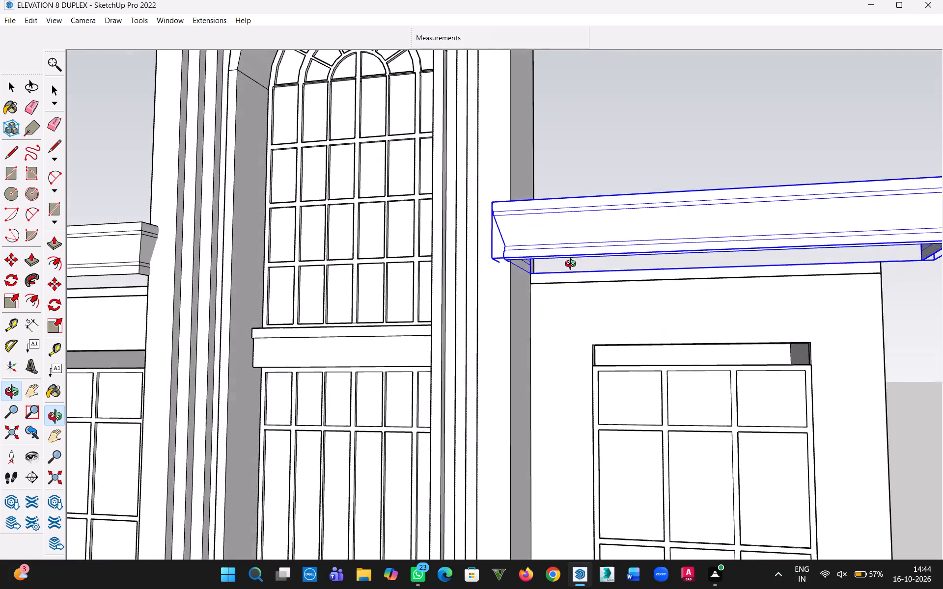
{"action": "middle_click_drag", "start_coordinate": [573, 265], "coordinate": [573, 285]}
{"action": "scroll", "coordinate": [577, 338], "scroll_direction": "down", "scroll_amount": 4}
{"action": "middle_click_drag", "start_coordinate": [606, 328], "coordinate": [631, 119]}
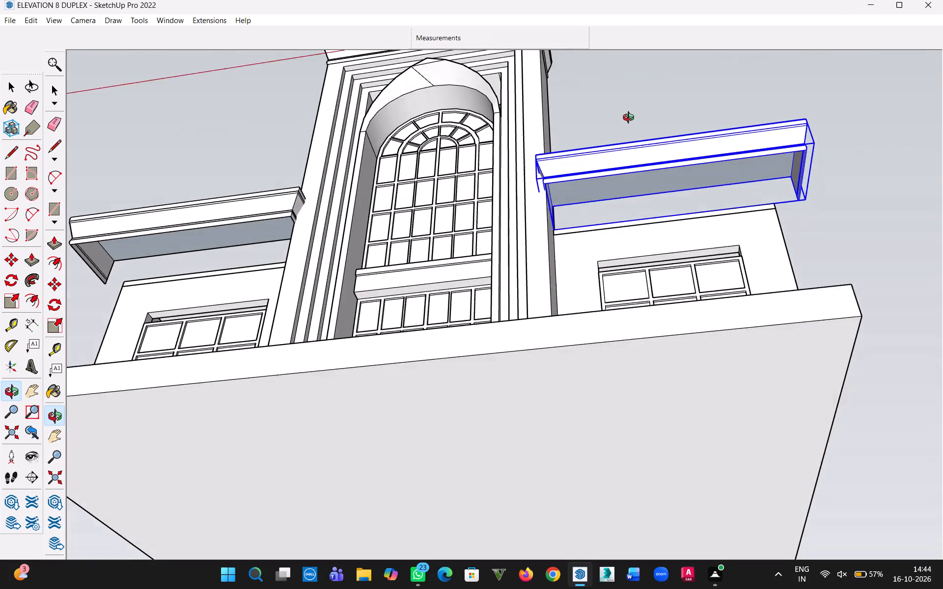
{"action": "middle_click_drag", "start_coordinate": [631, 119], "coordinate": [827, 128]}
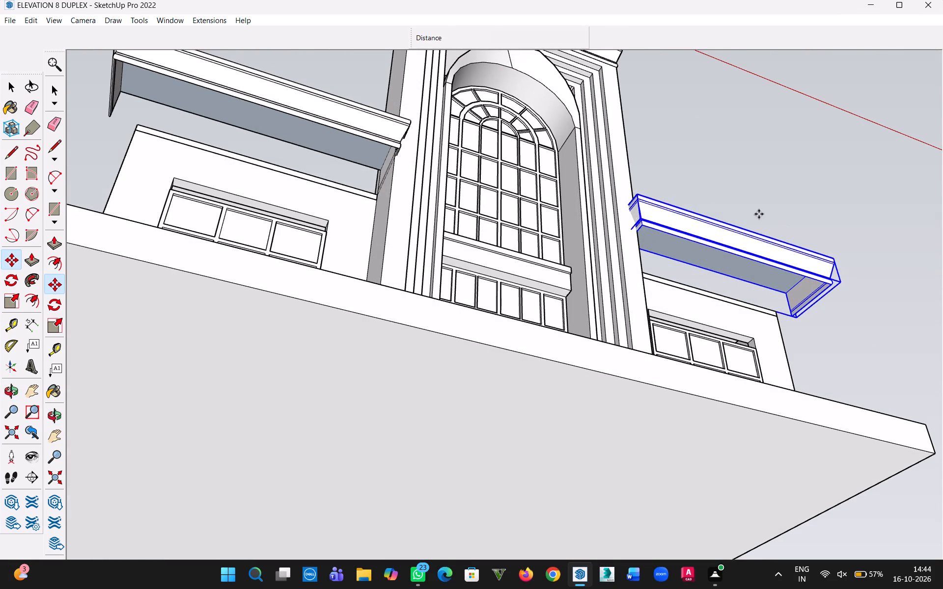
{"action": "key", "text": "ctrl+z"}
Open the left wing's cornice group for editing and select all of its connected geometry.
{"action": "scroll", "coordinate": [290, 136], "scroll_direction": "up", "scroll_amount": 3}
{"action": "left_click", "coordinate": [9, 90]}
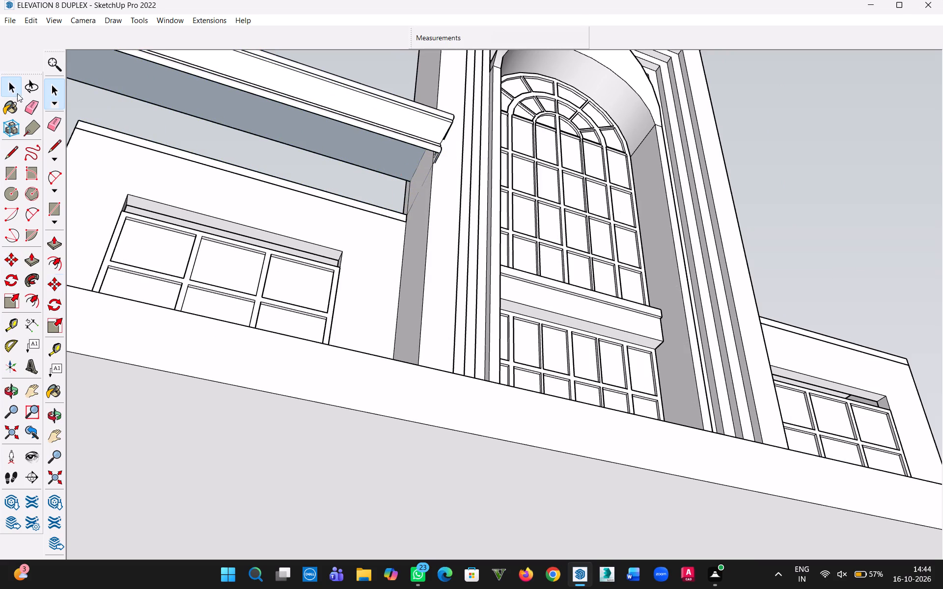
{"action": "left_click", "coordinate": [345, 141]}
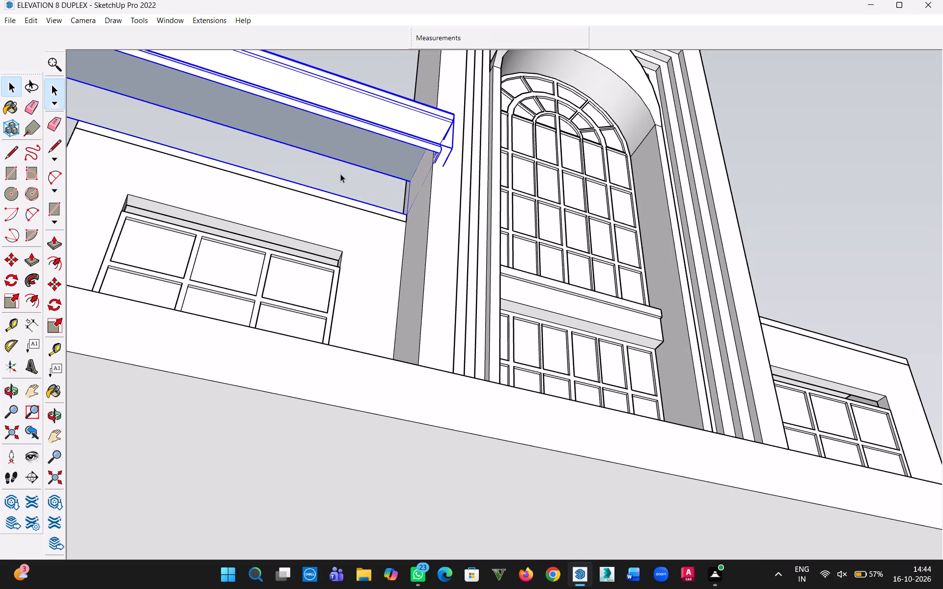
{"action": "middle_click_drag", "start_coordinate": [340, 174], "coordinate": [415, 270]}
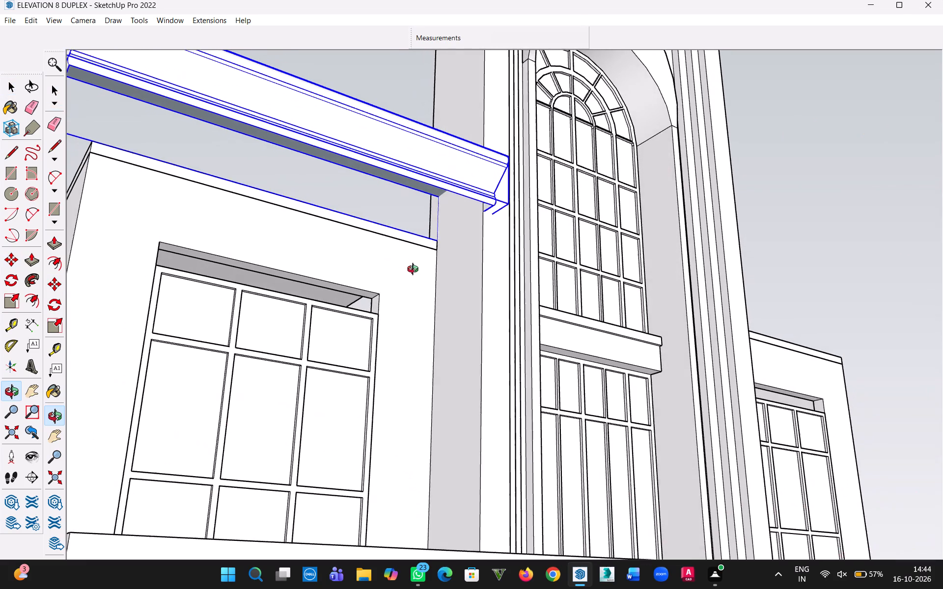
{"action": "middle_click_drag", "start_coordinate": [415, 270], "coordinate": [574, 341]}
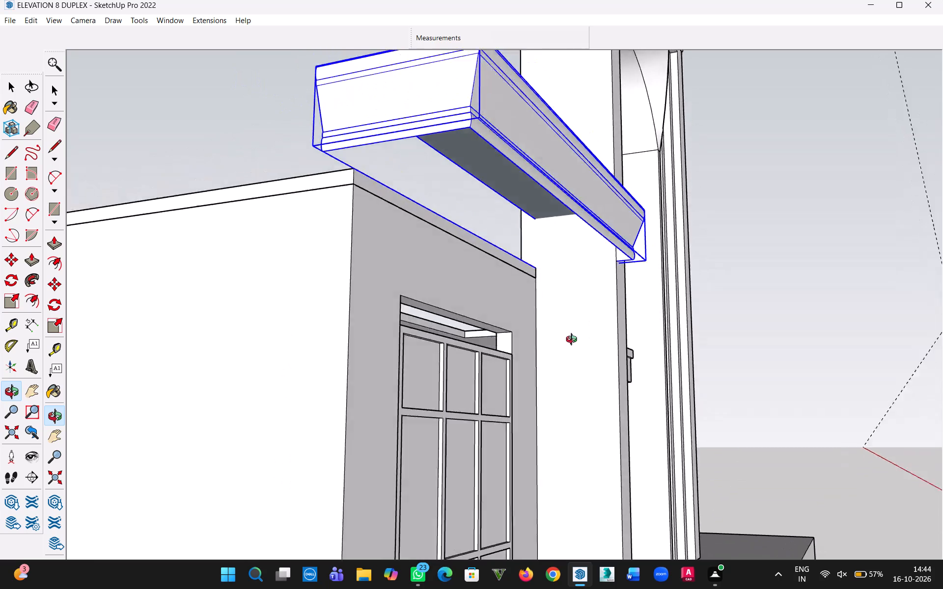
{"action": "middle_click_drag", "start_coordinate": [574, 341], "coordinate": [430, 411]}
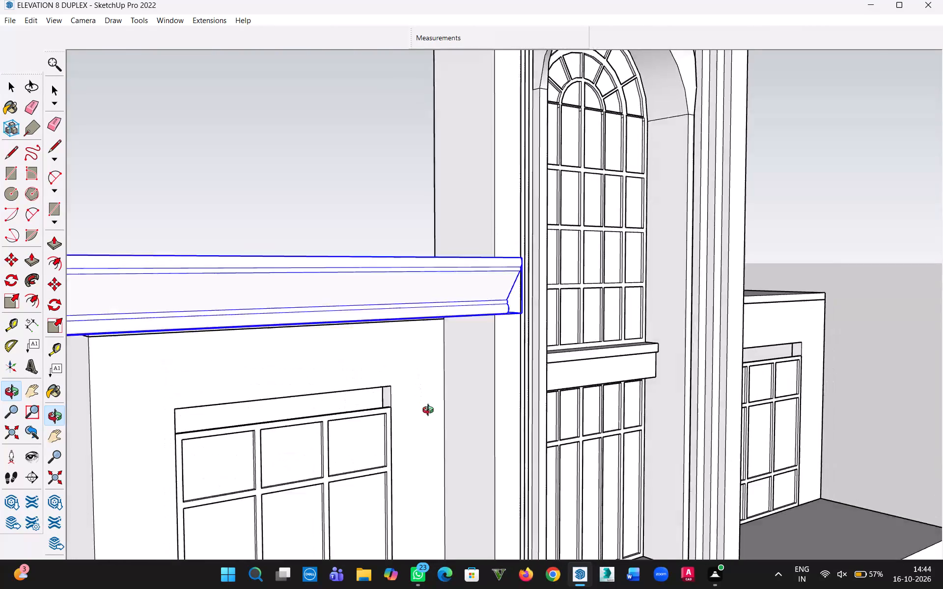
{"action": "middle_click_drag", "start_coordinate": [430, 411], "coordinate": [582, 317]}
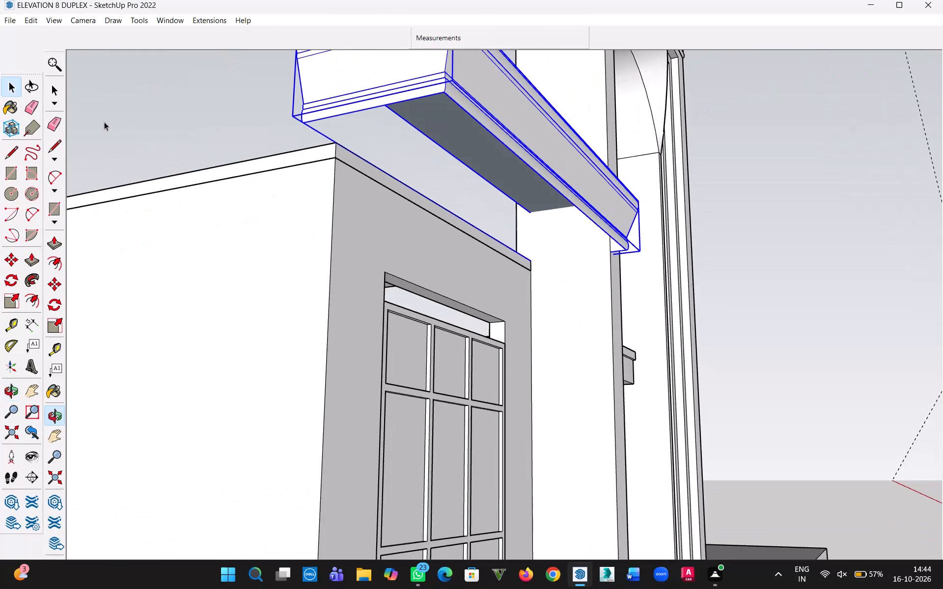
{"action": "triple_click", "coordinate": [522, 130]}
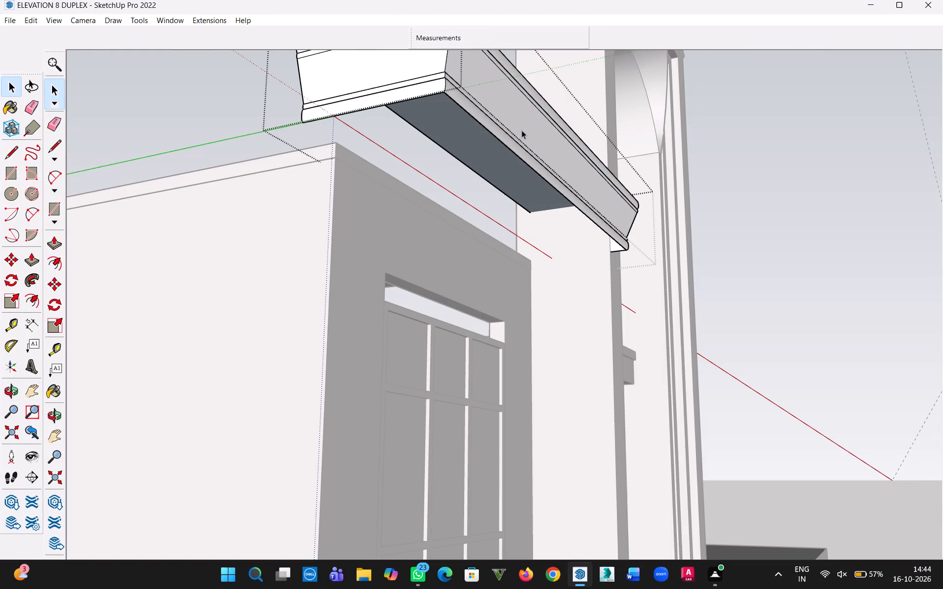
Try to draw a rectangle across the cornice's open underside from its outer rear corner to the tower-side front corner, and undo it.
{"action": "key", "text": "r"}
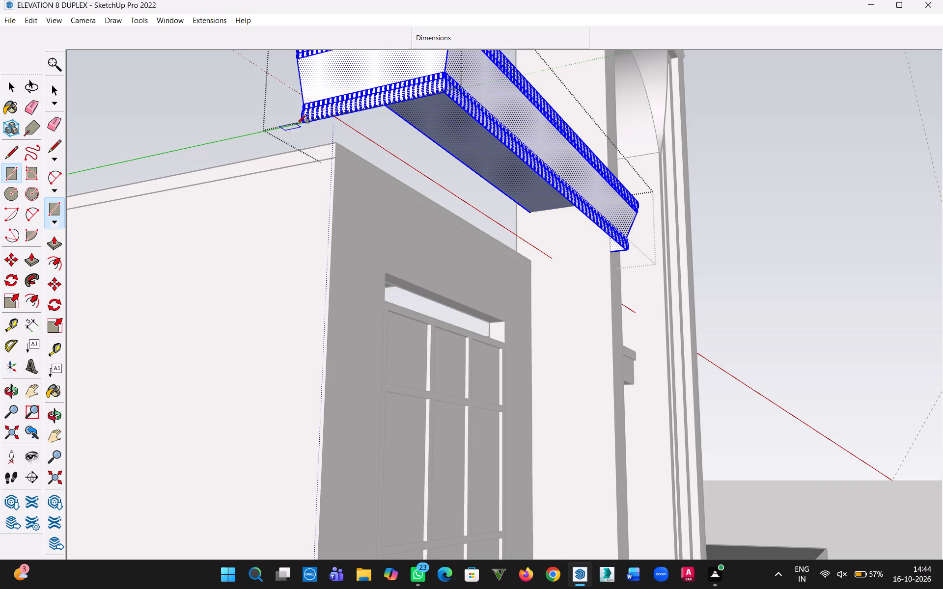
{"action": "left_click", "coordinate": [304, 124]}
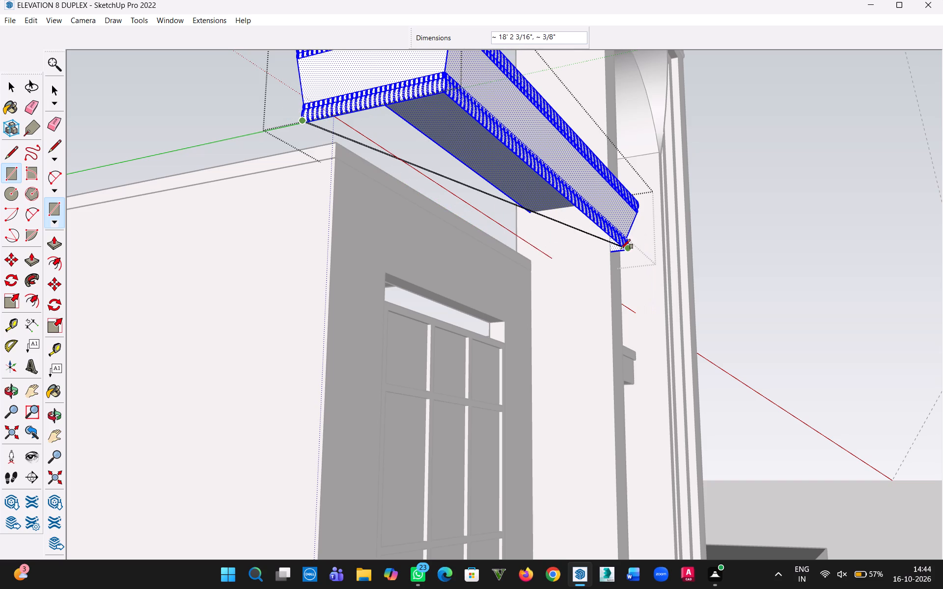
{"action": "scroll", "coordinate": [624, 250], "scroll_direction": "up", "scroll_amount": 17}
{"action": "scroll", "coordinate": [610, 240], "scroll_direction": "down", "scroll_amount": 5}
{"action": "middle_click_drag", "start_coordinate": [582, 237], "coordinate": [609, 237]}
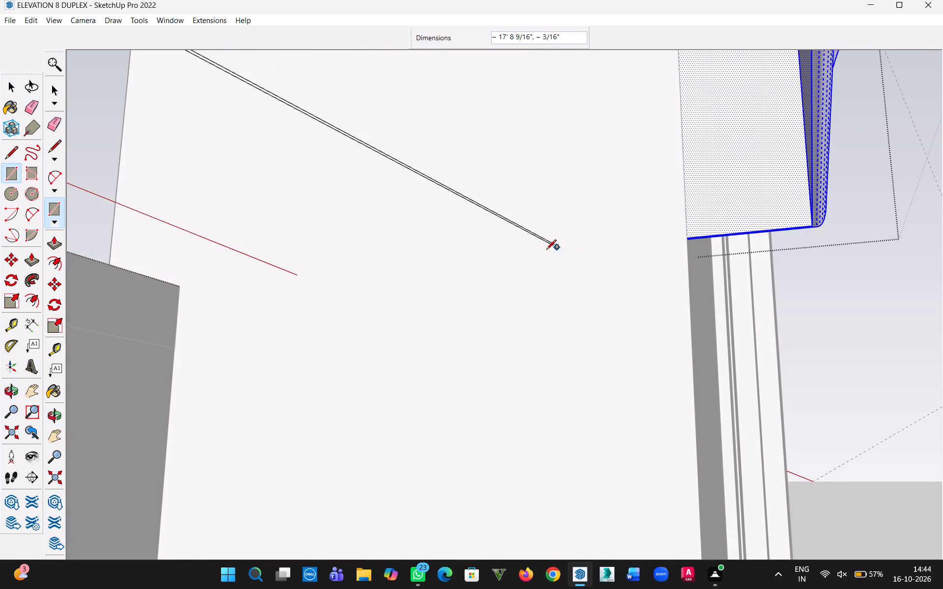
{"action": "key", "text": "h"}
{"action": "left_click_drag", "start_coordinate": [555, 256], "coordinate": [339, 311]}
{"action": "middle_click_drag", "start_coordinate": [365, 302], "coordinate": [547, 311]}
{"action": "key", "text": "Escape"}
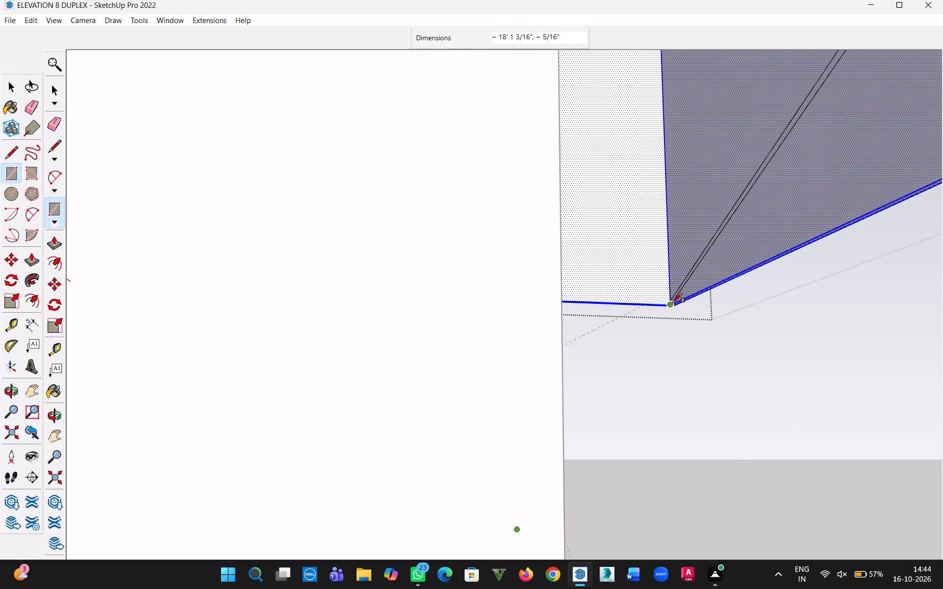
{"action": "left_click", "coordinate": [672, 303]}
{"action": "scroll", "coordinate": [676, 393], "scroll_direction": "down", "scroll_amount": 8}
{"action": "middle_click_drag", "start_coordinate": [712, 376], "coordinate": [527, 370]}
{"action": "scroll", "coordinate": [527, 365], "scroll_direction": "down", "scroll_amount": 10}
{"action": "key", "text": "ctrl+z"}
Draw a rectangle about 17' 5" by 4' 9" across the cornice's open underside, from its inner tower-side front corner to its outer rear corner.
{"action": "middle_click_drag", "start_coordinate": [501, 350], "coordinate": [671, 361]}
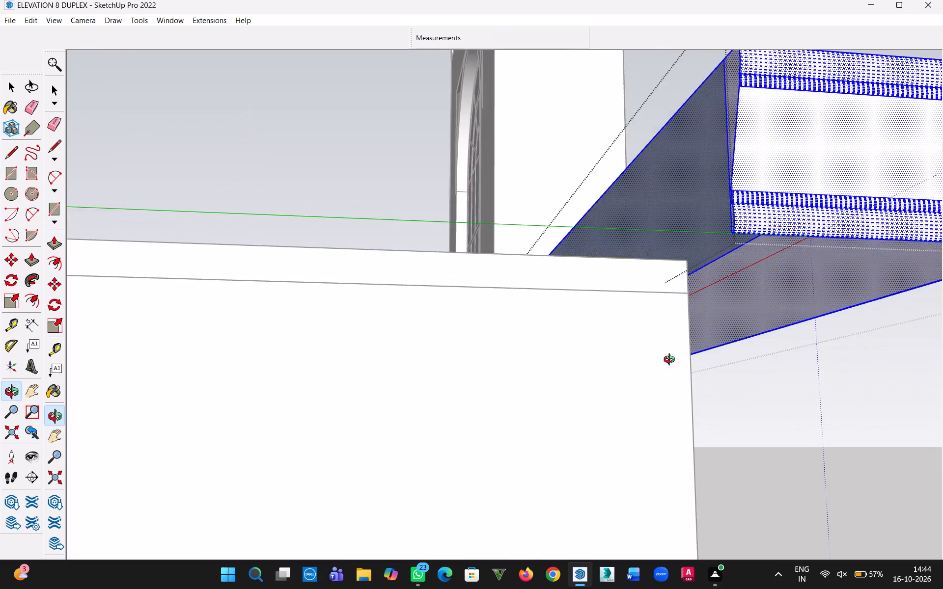
{"action": "middle_click_drag", "start_coordinate": [671, 361], "coordinate": [627, 368]}
{"action": "scroll", "coordinate": [667, 353], "scroll_direction": "up", "scroll_amount": 20}
{"action": "scroll", "coordinate": [667, 353], "scroll_direction": "up", "scroll_amount": 3}
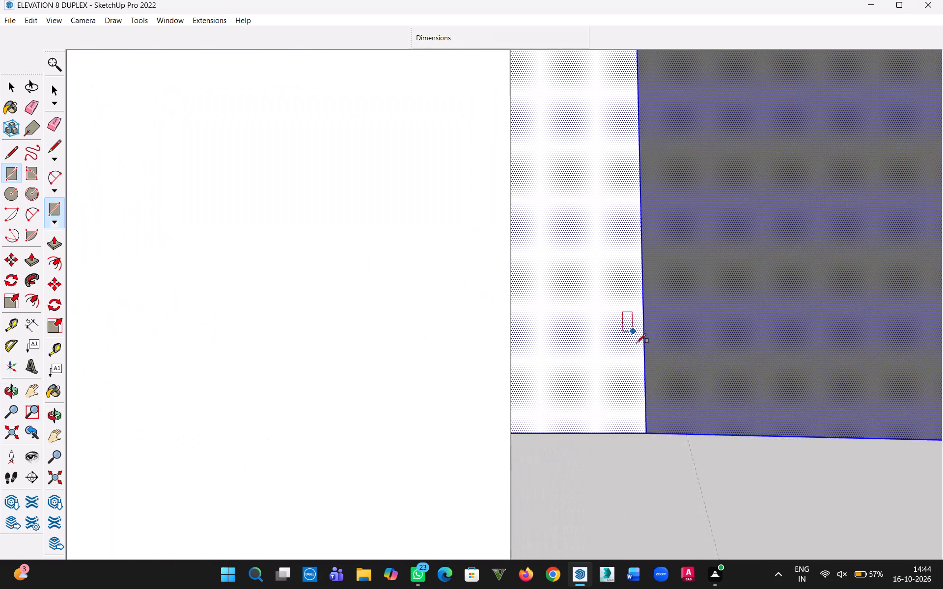
{"action": "scroll", "coordinate": [651, 433], "scroll_direction": "up", "scroll_amount": 4}
{"action": "middle_click_drag", "start_coordinate": [651, 424], "coordinate": [658, 497]}
{"action": "scroll", "coordinate": [658, 497], "scroll_direction": "up", "scroll_amount": 1}
{"action": "left_click", "coordinate": [639, 489]}
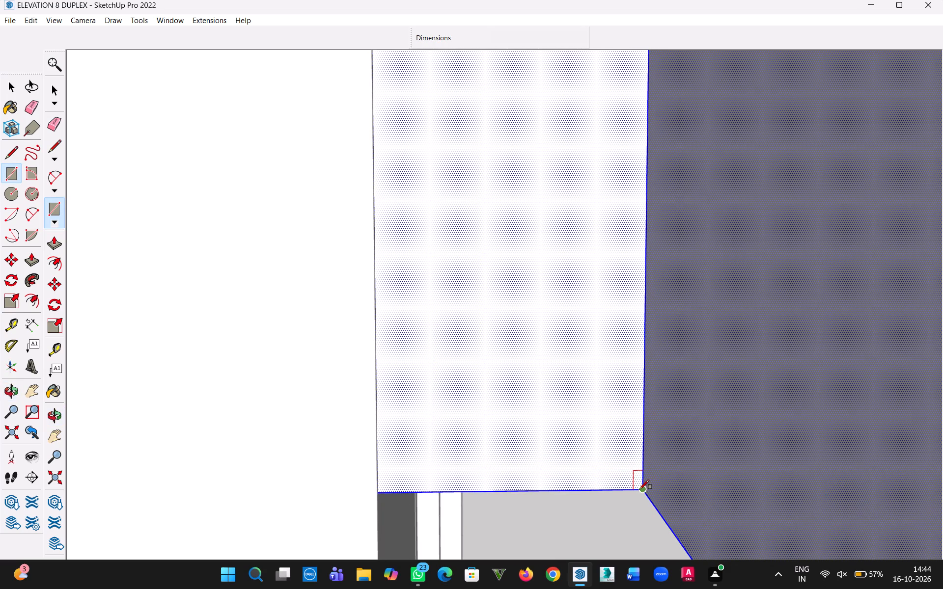
{"action": "scroll", "coordinate": [524, 549], "scroll_direction": "down", "scroll_amount": 3}
{"action": "middle_click_drag", "start_coordinate": [509, 548], "coordinate": [392, 280]}
{"action": "scroll", "coordinate": [357, 305], "scroll_direction": "down", "scroll_amount": 3}
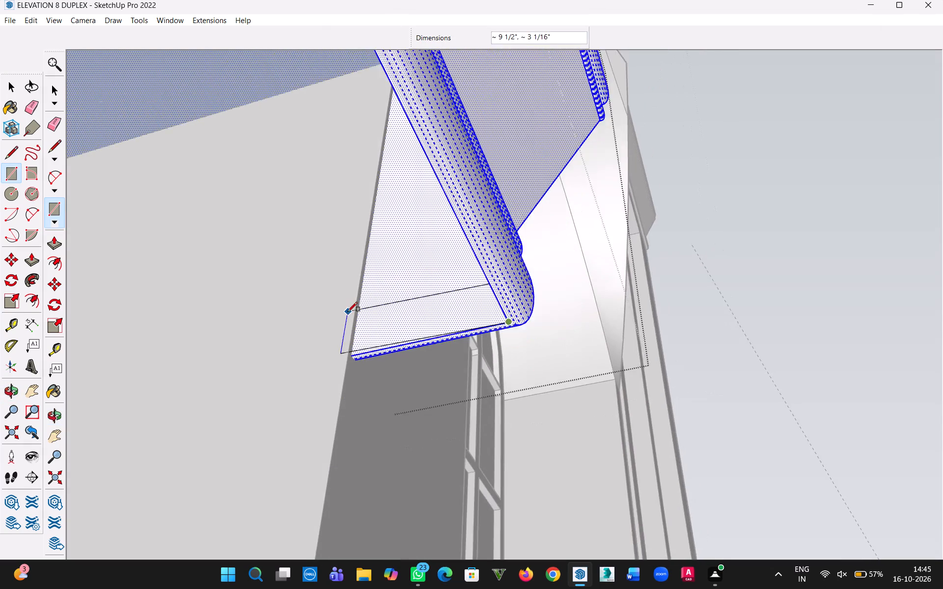
{"action": "scroll", "coordinate": [348, 312], "scroll_direction": "down", "scroll_amount": 9}
{"action": "scroll", "coordinate": [98, 316], "scroll_direction": "down", "scroll_amount": 5}
{"action": "key", "text": "h"}
{"action": "left_click_drag", "start_coordinate": [145, 312], "coordinate": [613, 367]}
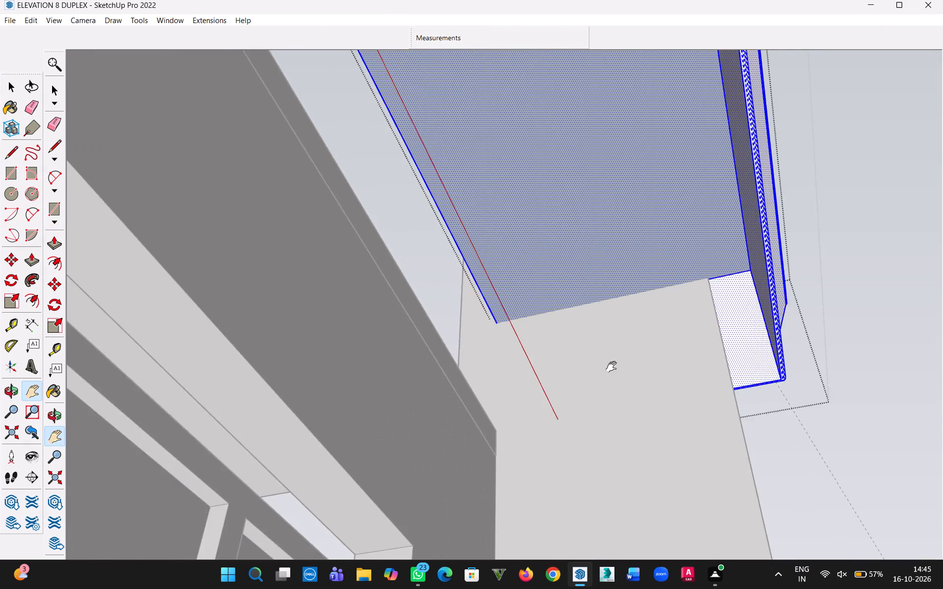
{"action": "scroll", "coordinate": [610, 371], "scroll_direction": "down", "scroll_amount": 9}
{"action": "middle_click_drag", "start_coordinate": [455, 242], "coordinate": [484, 388]}
{"action": "key", "text": "Escape"}
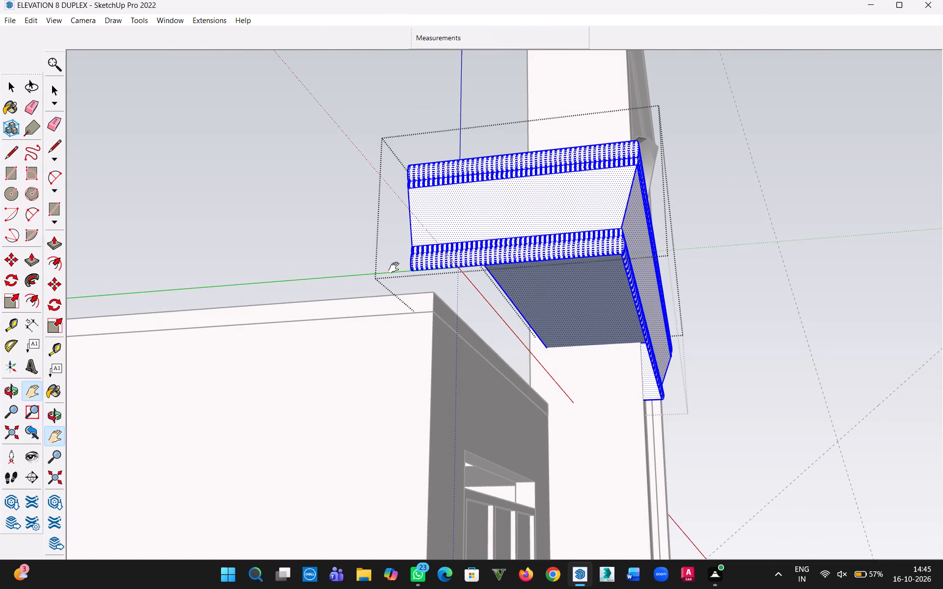
{"action": "middle_click_drag", "start_coordinate": [410, 270], "coordinate": [718, 400]}
{"action": "scroll", "coordinate": [684, 382], "scroll_direction": "up", "scroll_amount": 12}
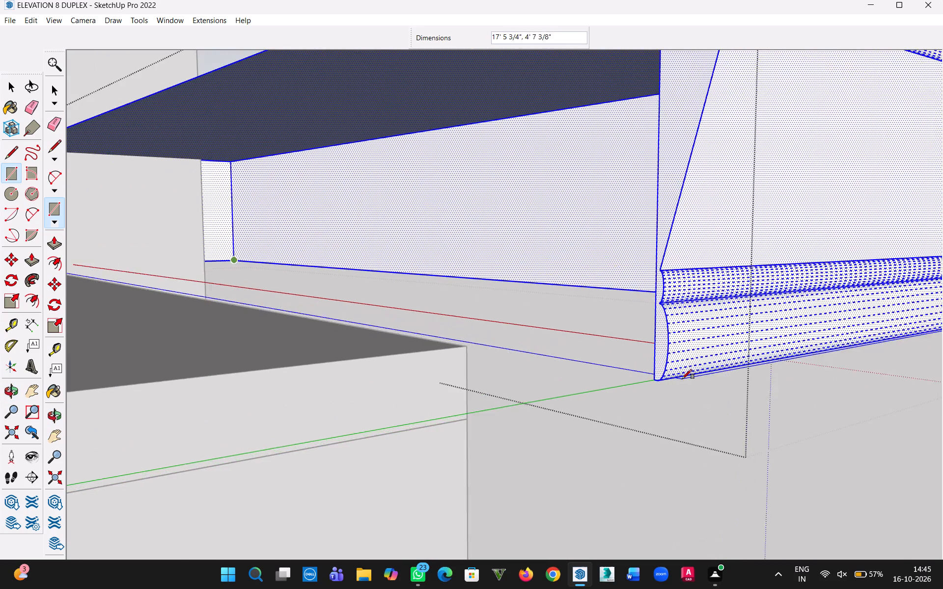
{"action": "scroll", "coordinate": [682, 379], "scroll_direction": "up", "scroll_amount": 4}
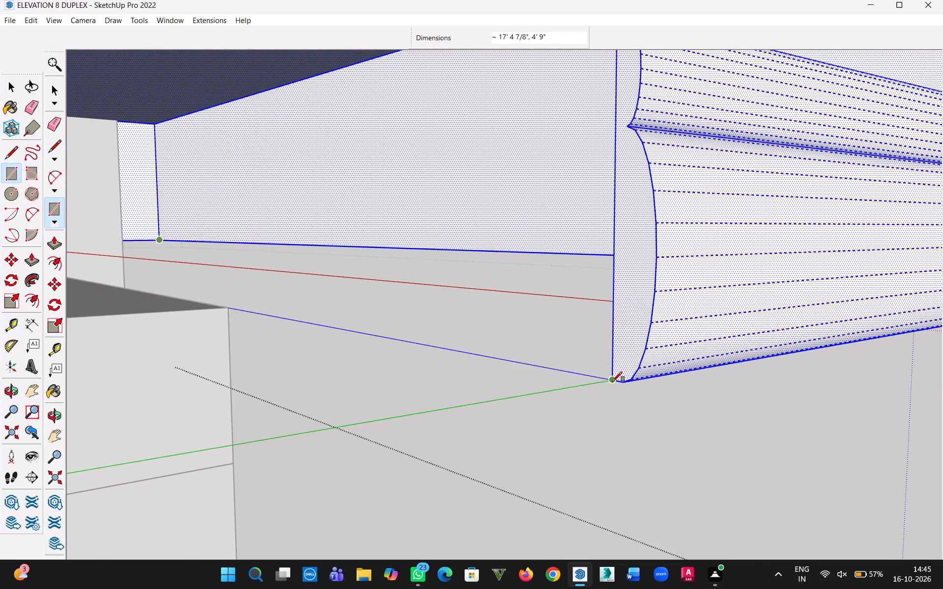
{"action": "left_click", "coordinate": [612, 381]}
{"action": "scroll", "coordinate": [553, 389], "scroll_direction": "down", "scroll_amount": 7}
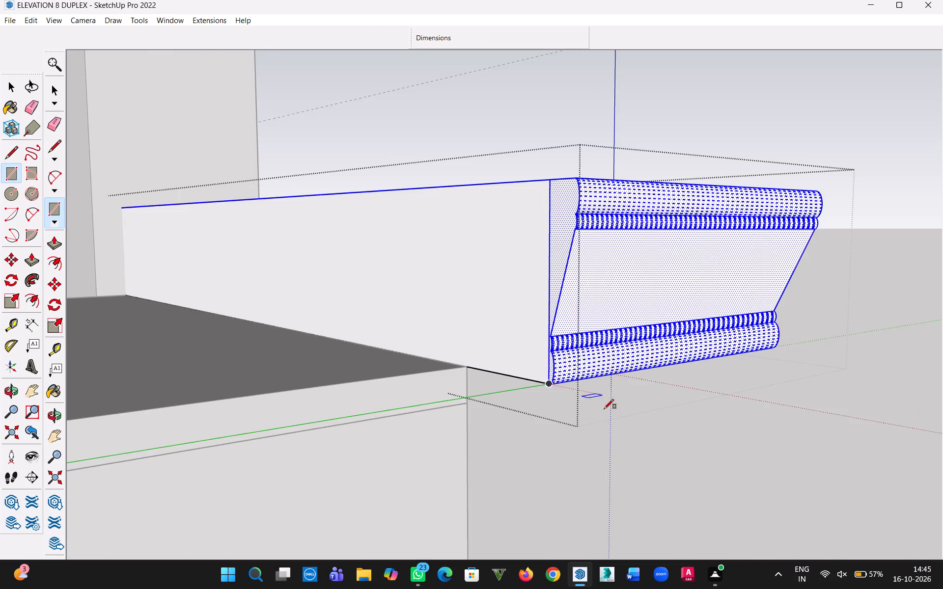
{"action": "middle_click_drag", "start_coordinate": [625, 416], "coordinate": [573, 352]}
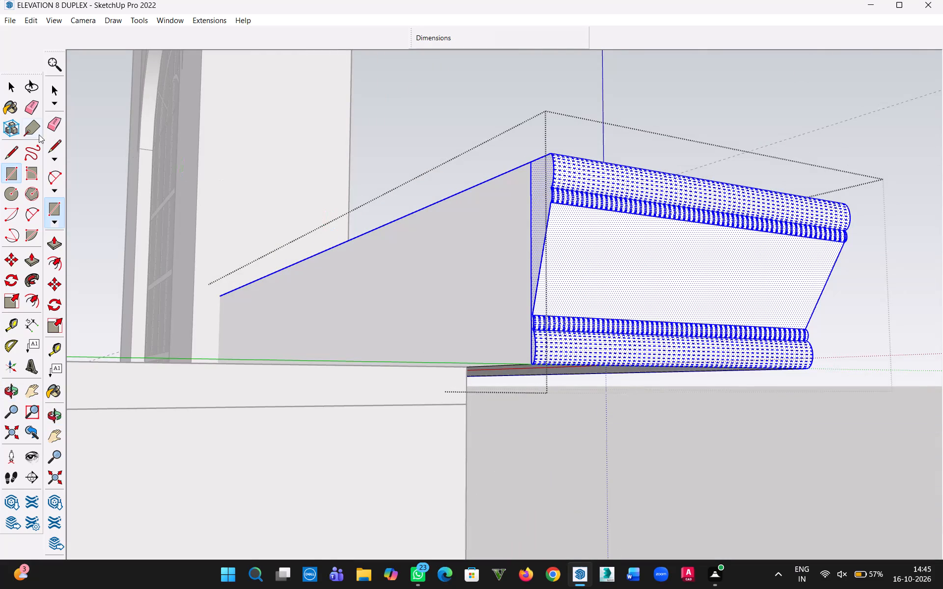
Clear the geometry selection and close the left wing's cornice group.
{"action": "left_click", "coordinate": [11, 88]}
{"action": "left_click", "coordinate": [893, 297]}
{"action": "middle_click_drag", "start_coordinate": [942, 309], "coordinate": [906, 329]}
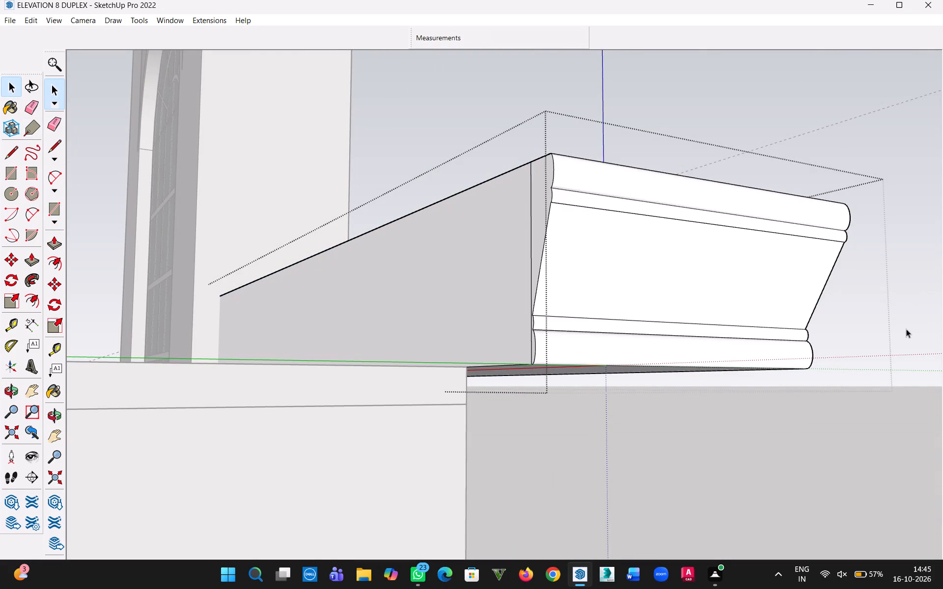
{"action": "middle_click_drag", "start_coordinate": [906, 329], "coordinate": [735, 351]}
{"action": "middle_click_drag", "start_coordinate": [869, 405], "coordinate": [320, 348]}
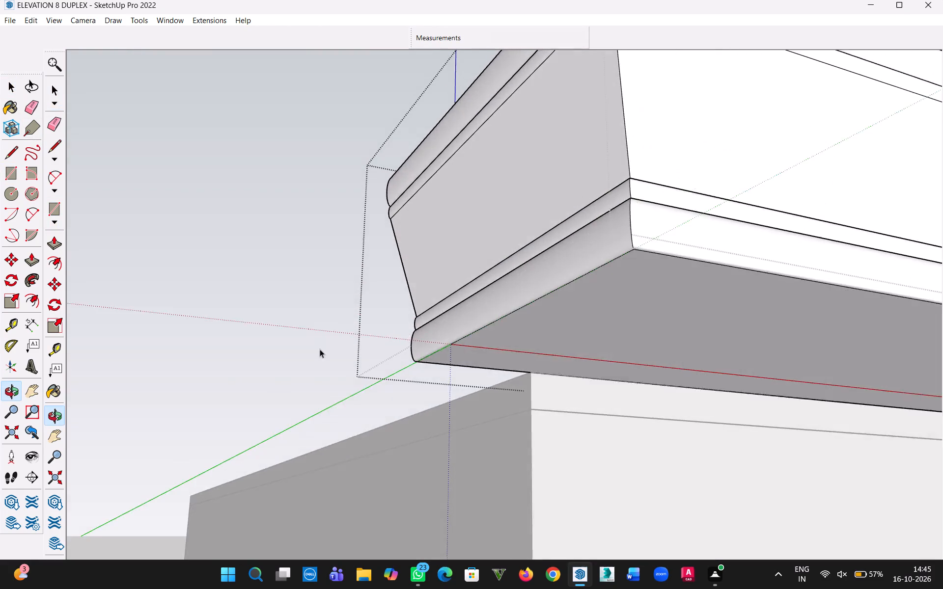
{"action": "scroll", "coordinate": [688, 435], "scroll_direction": "down", "scroll_amount": 10}
{"action": "middle_click_drag", "start_coordinate": [780, 434], "coordinate": [567, 458]}
{"action": "left_click", "coordinate": [203, 204]}
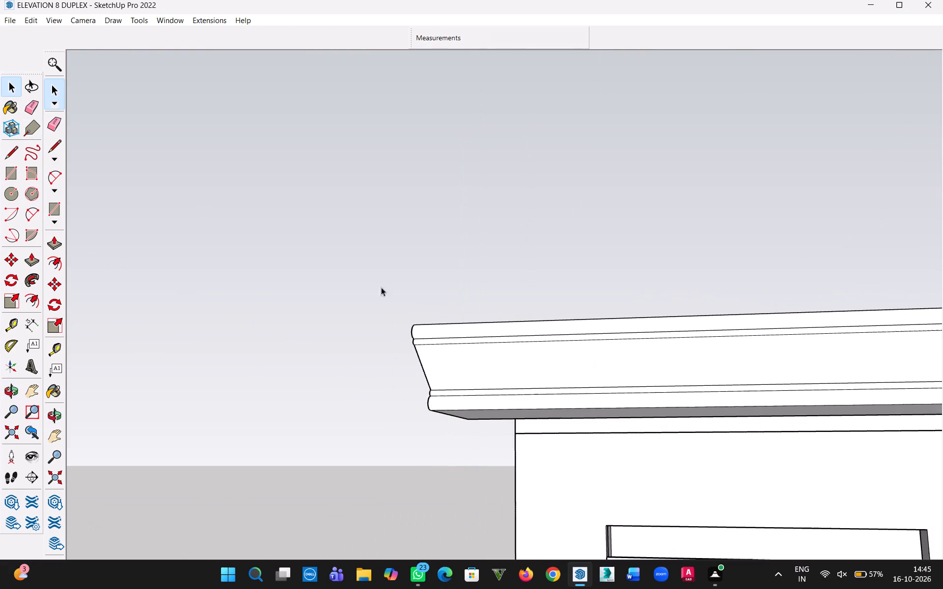
Copy the left wing's cornice group by its lower outer rear corner to the right wing's front roof corner beside the tower, about 35' 10 1/2" away.
{"action": "scroll", "coordinate": [764, 458], "scroll_direction": "down", "scroll_amount": 14}
{"action": "key", "text": "h"}
{"action": "left_click_drag", "start_coordinate": [758, 461], "coordinate": [468, 378]}
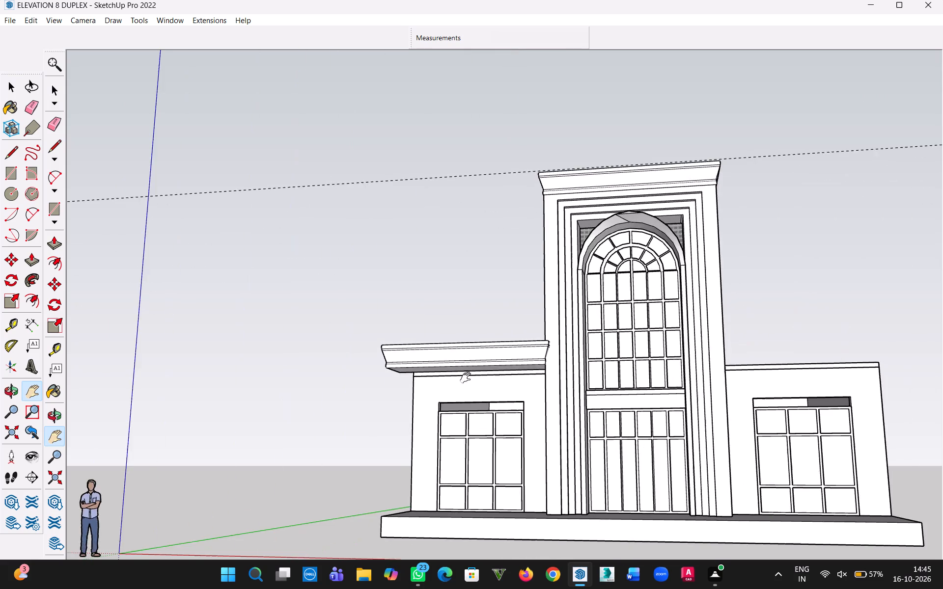
{"action": "left_click_drag", "start_coordinate": [468, 378], "coordinate": [473, 379]}
{"action": "middle_click_drag", "start_coordinate": [467, 378], "coordinate": [516, 472]}
{"action": "scroll", "coordinate": [516, 369], "scroll_direction": "up", "scroll_amount": 7}
{"action": "middle_click_drag", "start_coordinate": [523, 405], "coordinate": [526, 383]}
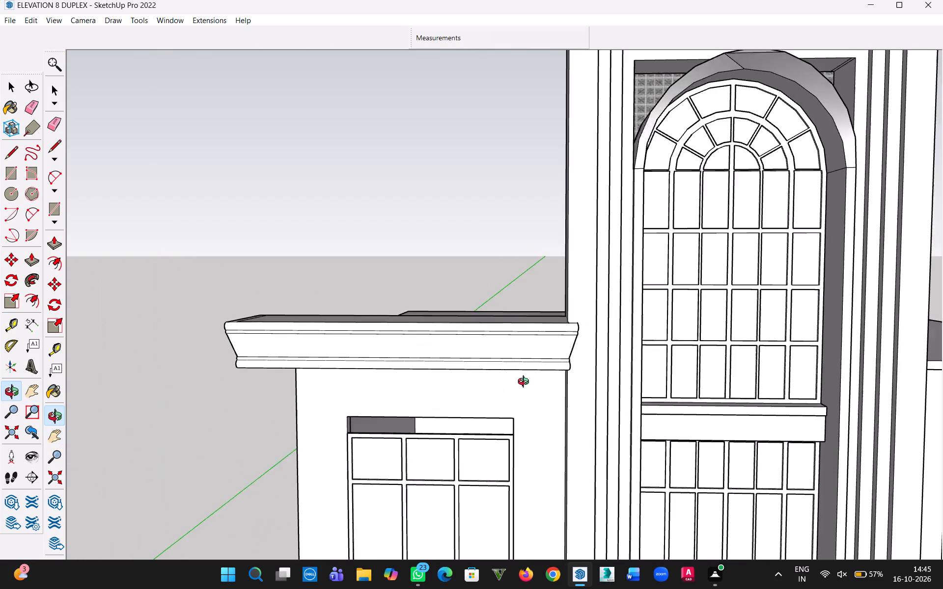
{"action": "middle_click_drag", "start_coordinate": [526, 383], "coordinate": [757, 376]}
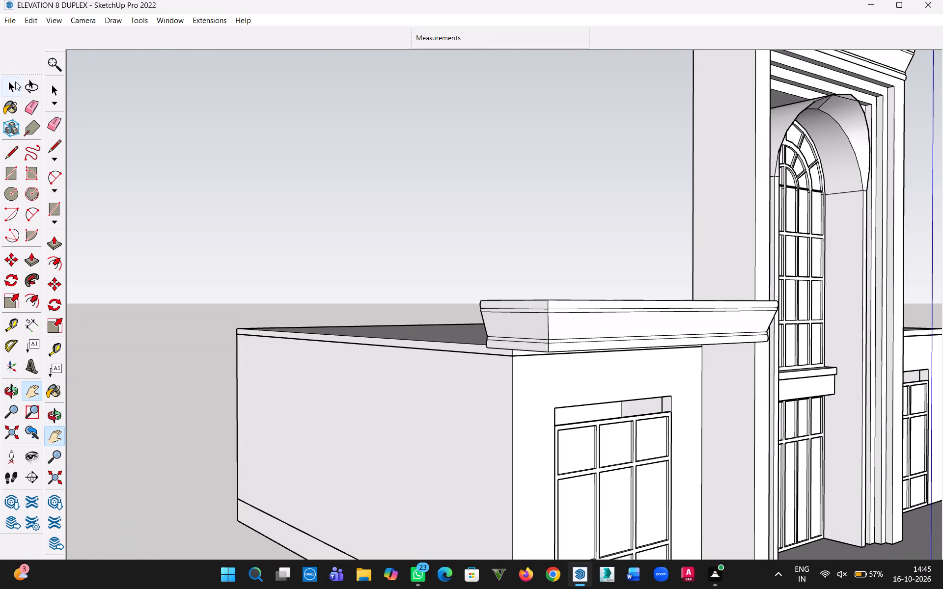
{"action": "left_click", "coordinate": [14, 83]}
{"action": "left_click", "coordinate": [529, 306]}
{"action": "middle_click_drag", "start_coordinate": [514, 357], "coordinate": [937, 427]}
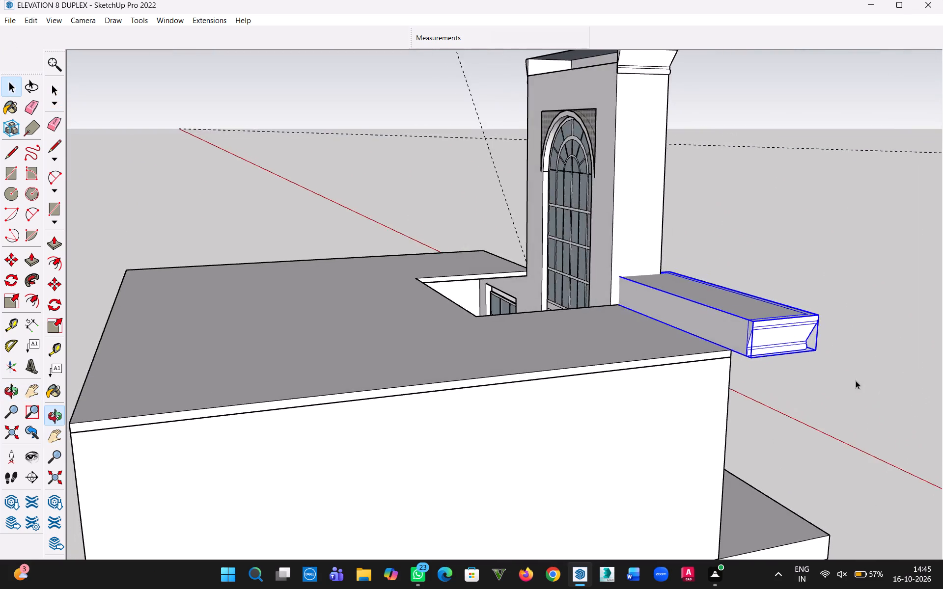
{"action": "scroll", "coordinate": [839, 374], "scroll_direction": "up", "scroll_amount": 5}
{"action": "middle_click_drag", "start_coordinate": [555, 284], "coordinate": [698, 345]}
{"action": "scroll", "coordinate": [668, 360], "scroll_direction": "up", "scroll_amount": 5}
{"action": "scroll", "coordinate": [628, 328], "scroll_direction": "down", "scroll_amount": 2}
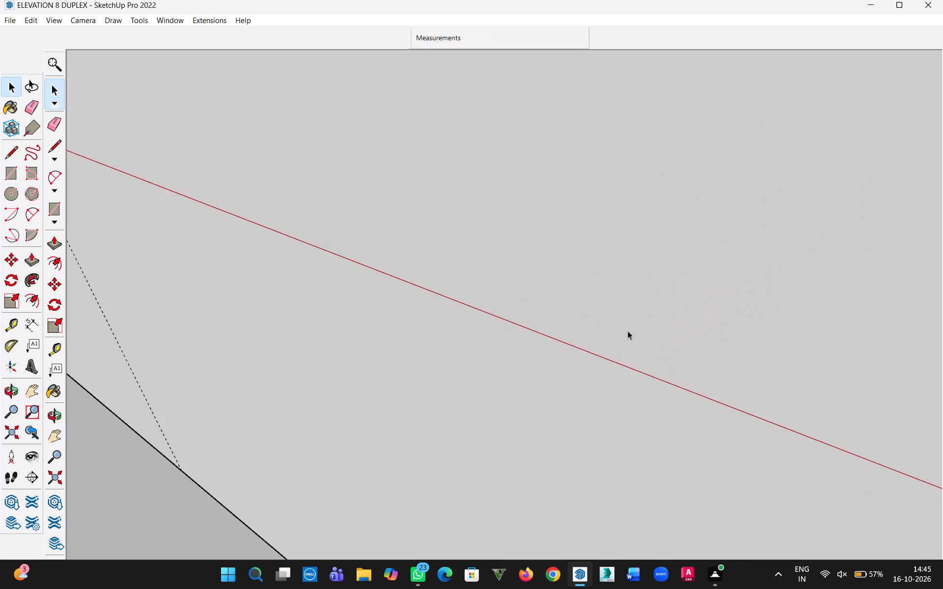
{"action": "middle_click_drag", "start_coordinate": [498, 244], "coordinate": [658, 320]}
{"action": "key", "text": "m"}
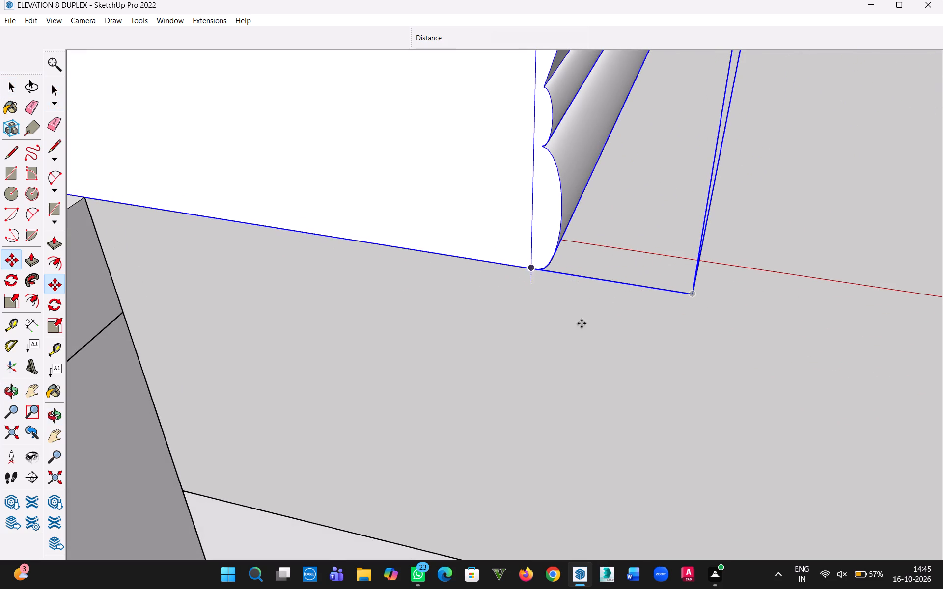
{"action": "scroll", "coordinate": [594, 343], "scroll_direction": "down", "scroll_amount": 8}
{"action": "scroll", "coordinate": [604, 342], "scroll_direction": "up", "scroll_amount": 4}
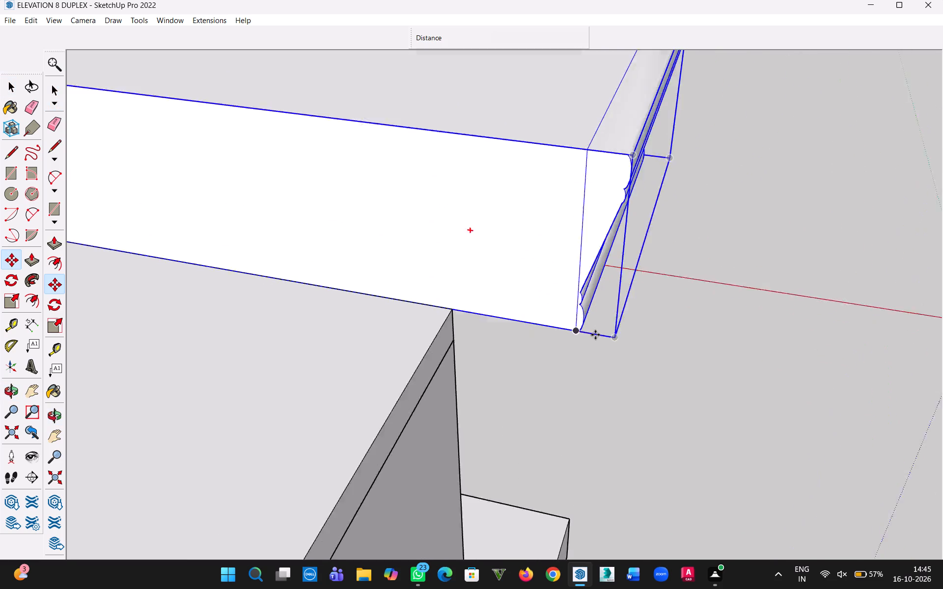
{"action": "scroll", "coordinate": [595, 335], "scroll_direction": "up", "scroll_amount": 6}
{"action": "scroll", "coordinate": [531, 299], "scroll_direction": "down", "scroll_amount": 5}
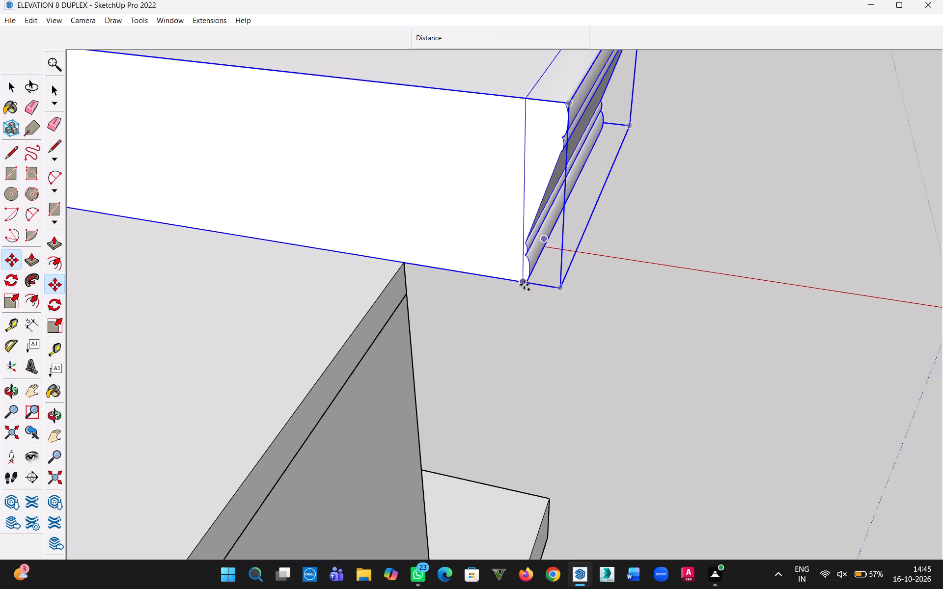
{"action": "left_click", "coordinate": [524, 282]}
{"action": "key", "text": "h"}
{"action": "scroll", "coordinate": [520, 168], "scroll_direction": "down", "scroll_amount": 5}
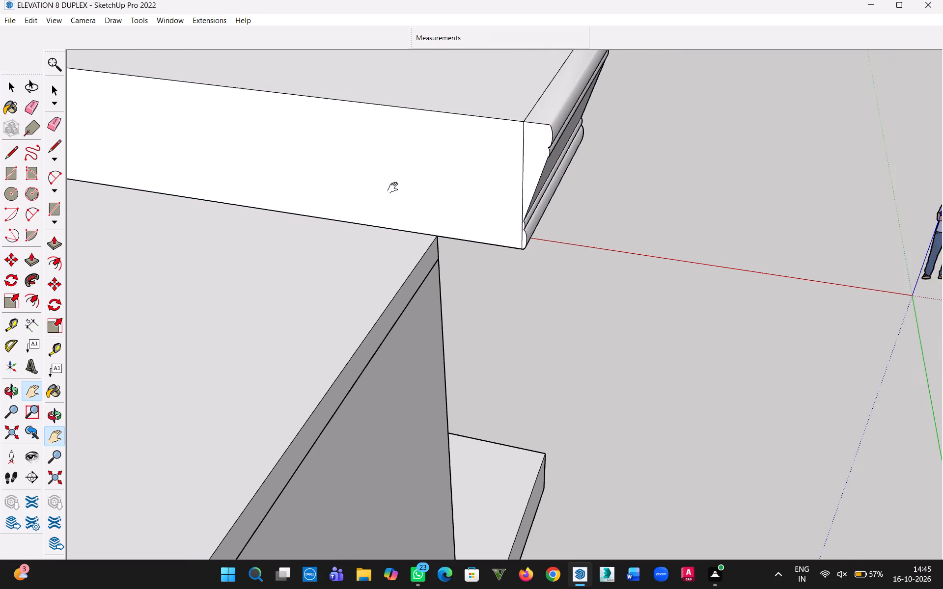
{"action": "scroll", "coordinate": [395, 188], "scroll_direction": "down", "scroll_amount": 4}
{"action": "middle_click_drag", "start_coordinate": [262, 184], "coordinate": [437, 254]}
{"action": "left_click_drag", "start_coordinate": [256, 344], "coordinate": [767, 261]}
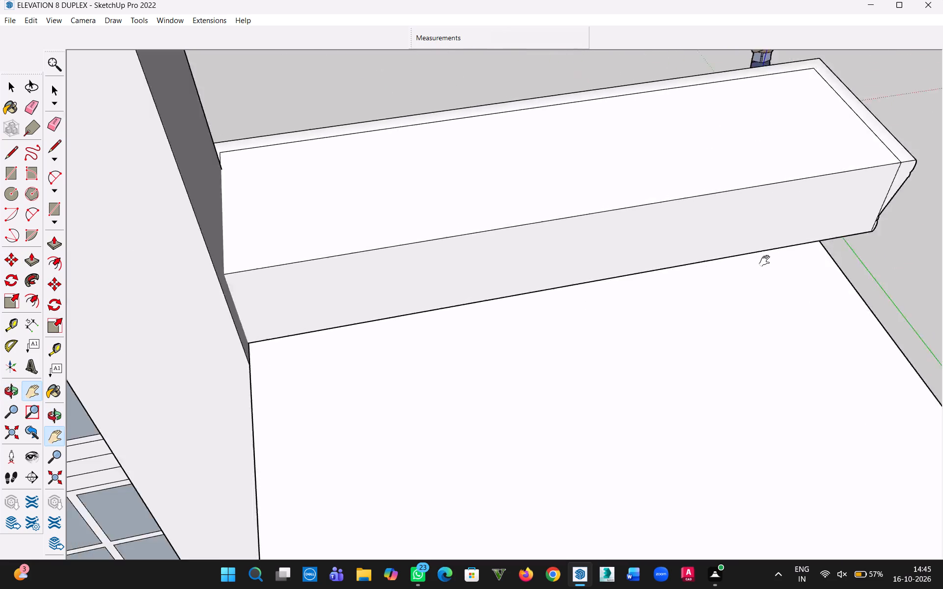
{"action": "left_click_drag", "start_coordinate": [767, 261], "coordinate": [942, 227]}
{"action": "left_click_drag", "start_coordinate": [229, 285], "coordinate": [942, 255]}
{"action": "left_click_drag", "start_coordinate": [484, 360], "coordinate": [663, 261]}
{"action": "key", "text": "Escape"}
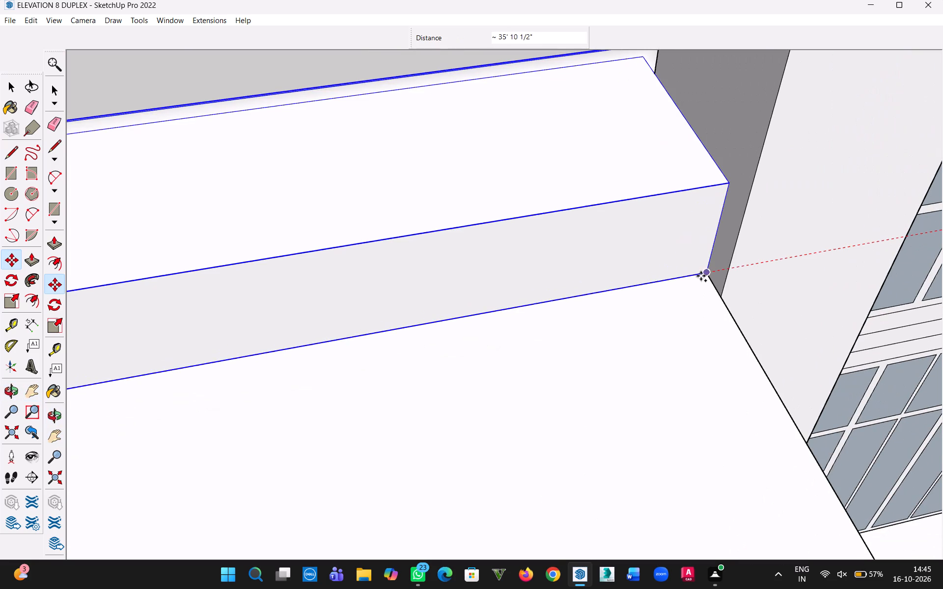
{"action": "left_click", "coordinate": [708, 274]}
{"action": "scroll", "coordinate": [455, 281], "scroll_direction": "down", "scroll_amount": 11}
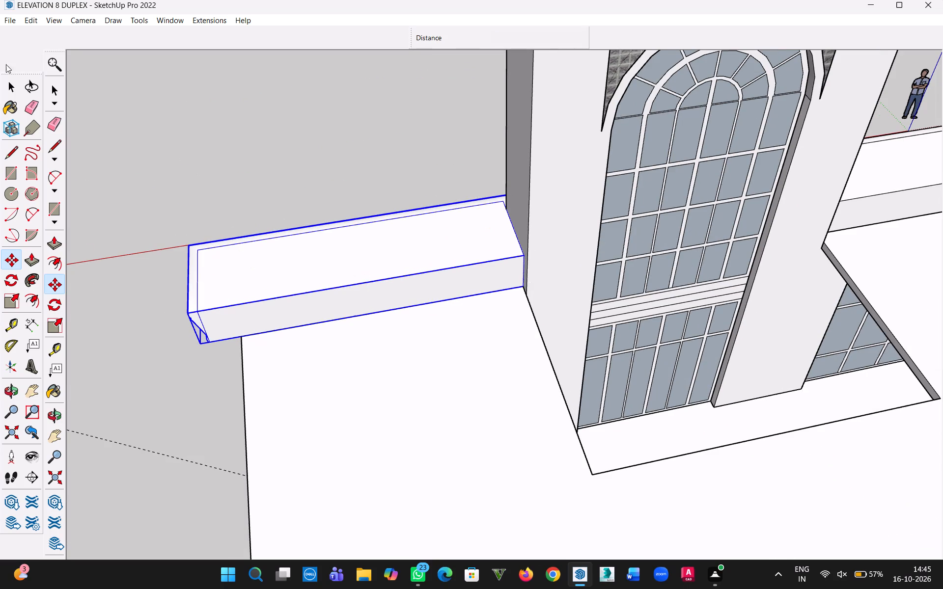
{"action": "left_click", "coordinate": [13, 90]}
{"action": "left_click", "coordinate": [325, 147]}
Examine both wings' cornices from the front and side, and the roof around the recess behind the tower.
{"action": "middle_click_drag", "start_coordinate": [317, 246], "coordinate": [942, 274]}
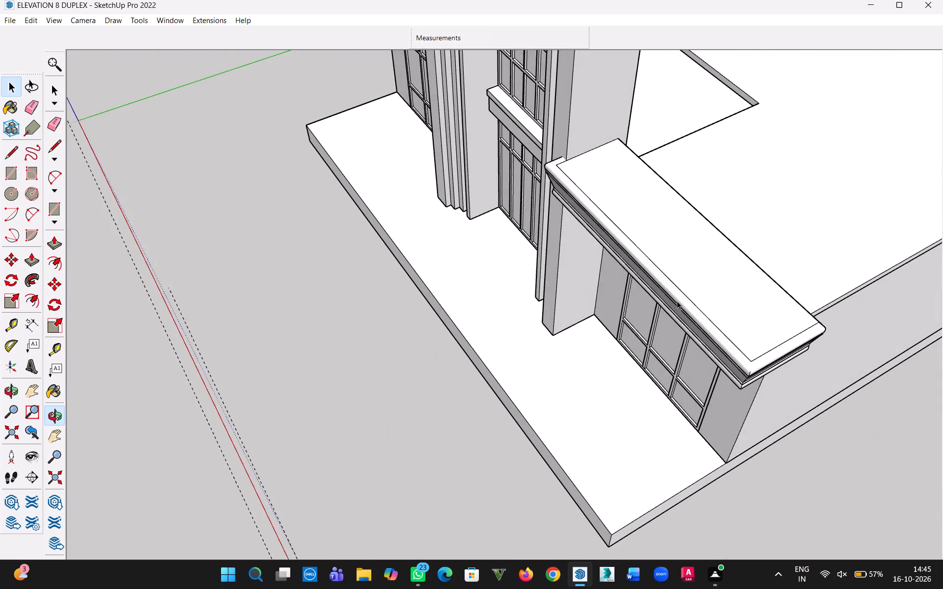
{"action": "middle_click_drag", "start_coordinate": [619, 307], "coordinate": [903, 198]}
{"action": "scroll", "coordinate": [557, 301], "scroll_direction": "down", "scroll_amount": 3}
{"action": "middle_click_drag", "start_coordinate": [477, 310], "coordinate": [563, 194]}
{"action": "scroll", "coordinate": [547, 222], "scroll_direction": "down", "scroll_amount": 4}
{"action": "middle_click_drag", "start_coordinate": [524, 254], "coordinate": [524, 223]}
{"action": "scroll", "coordinate": [518, 229], "scroll_direction": "down", "scroll_amount": 3}
{"action": "middle_click_drag", "start_coordinate": [502, 249], "coordinate": [501, 266]}
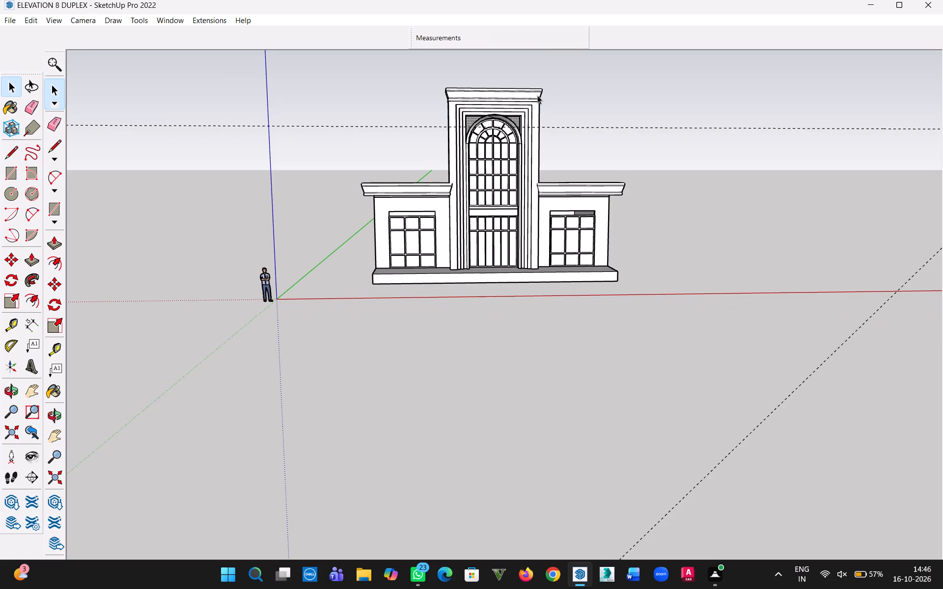
{"action": "middle_click_drag", "start_coordinate": [542, 107], "coordinate": [798, 261]}
{"action": "middle_click", "coordinate": [803, 261]}
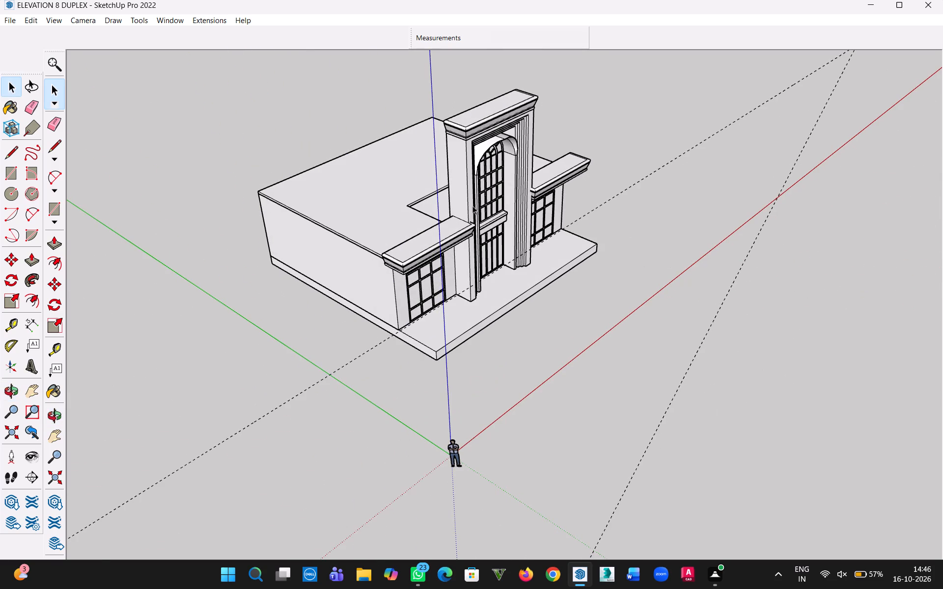
{"action": "middle_click_drag", "start_coordinate": [400, 204], "coordinate": [818, 289]}
{"action": "left_click", "coordinate": [16, 94]}
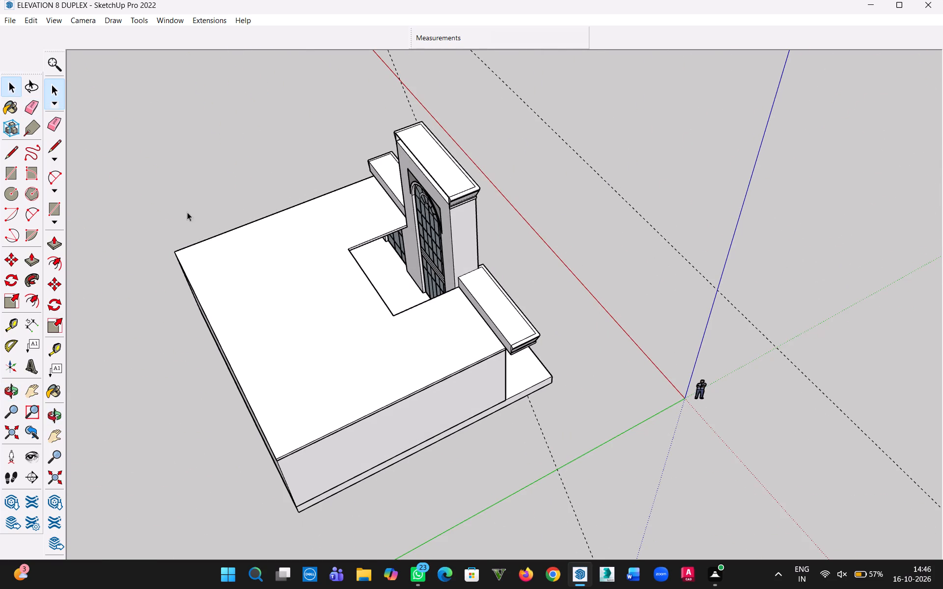
{"action": "middle_click_drag", "start_coordinate": [322, 282], "coordinate": [529, 302]}
{"action": "left_click", "coordinate": [414, 392]}
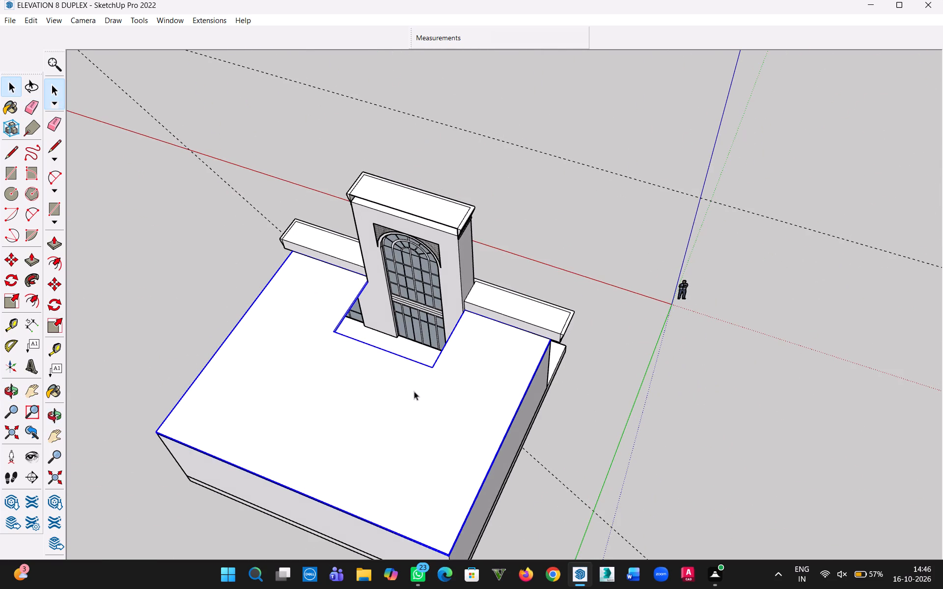
{"action": "middle_click_drag", "start_coordinate": [414, 391], "coordinate": [487, 396]}
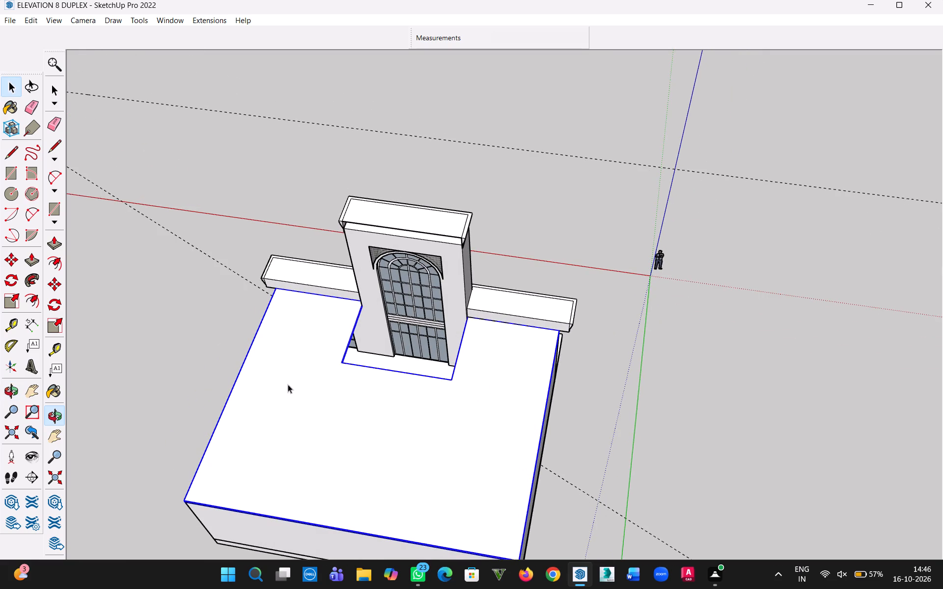
{"action": "middle_click_drag", "start_coordinate": [287, 385], "coordinate": [395, 391]}
{"action": "left_click", "coordinate": [207, 380]}
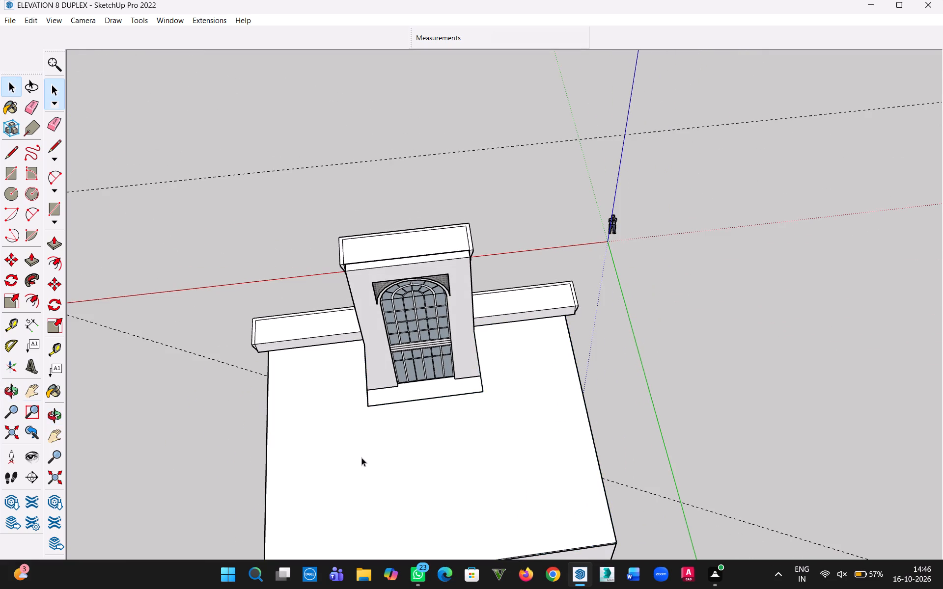
Place a guide 27' 3" forward of the roof's rear edge, in line with the back edge of the recess behind the tower.
{"action": "key", "text": "h"}
{"action": "left_click_drag", "start_coordinate": [361, 457], "coordinate": [329, 292]}
{"action": "middle_click_drag", "start_coordinate": [368, 321], "coordinate": [366, 415]}
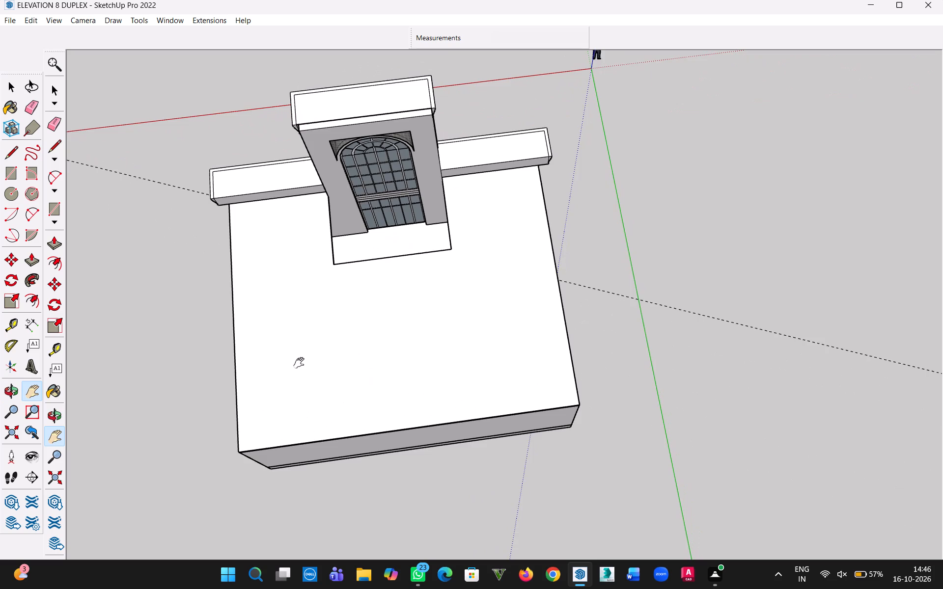
{"action": "scroll", "coordinate": [295, 358], "scroll_direction": "up", "scroll_amount": 3}
{"action": "key", "text": "r"}
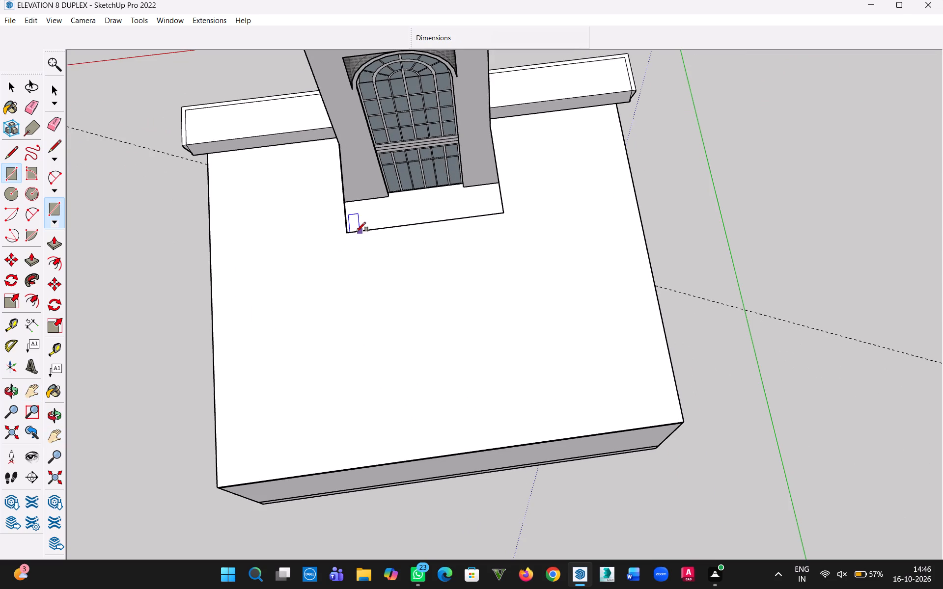
{"action": "key", "text": "t"}
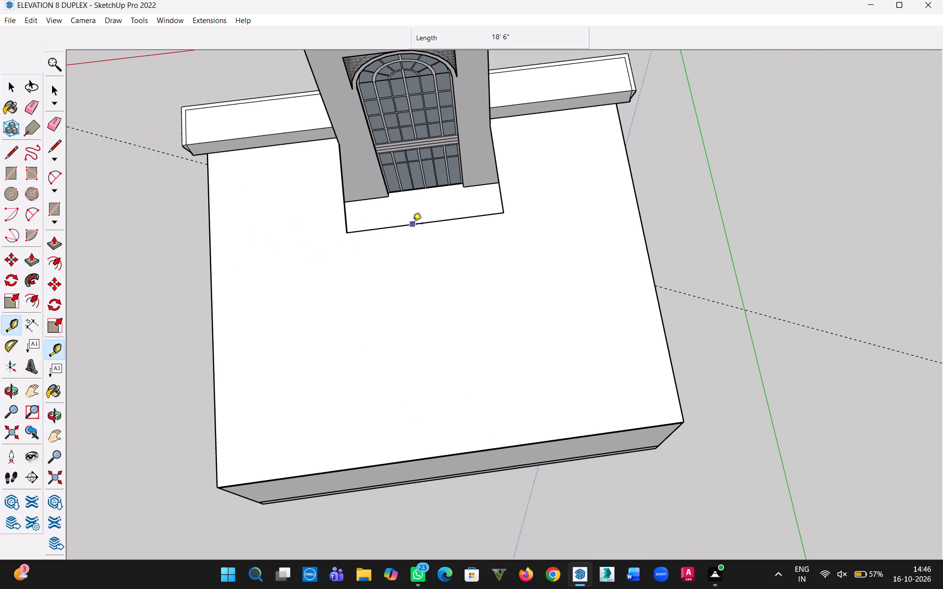
{"action": "left_click", "coordinate": [455, 452]}
{"action": "left_click", "coordinate": [427, 219]}
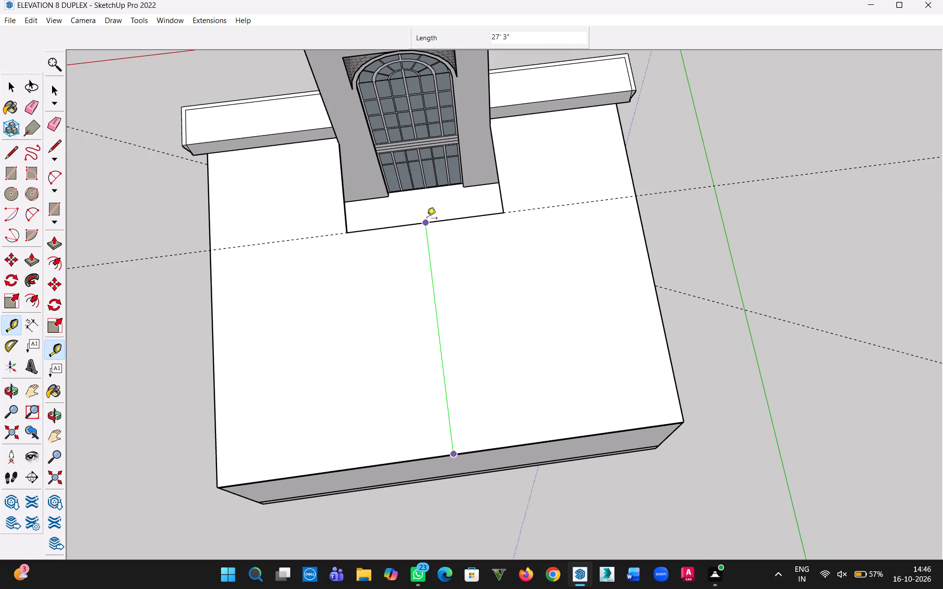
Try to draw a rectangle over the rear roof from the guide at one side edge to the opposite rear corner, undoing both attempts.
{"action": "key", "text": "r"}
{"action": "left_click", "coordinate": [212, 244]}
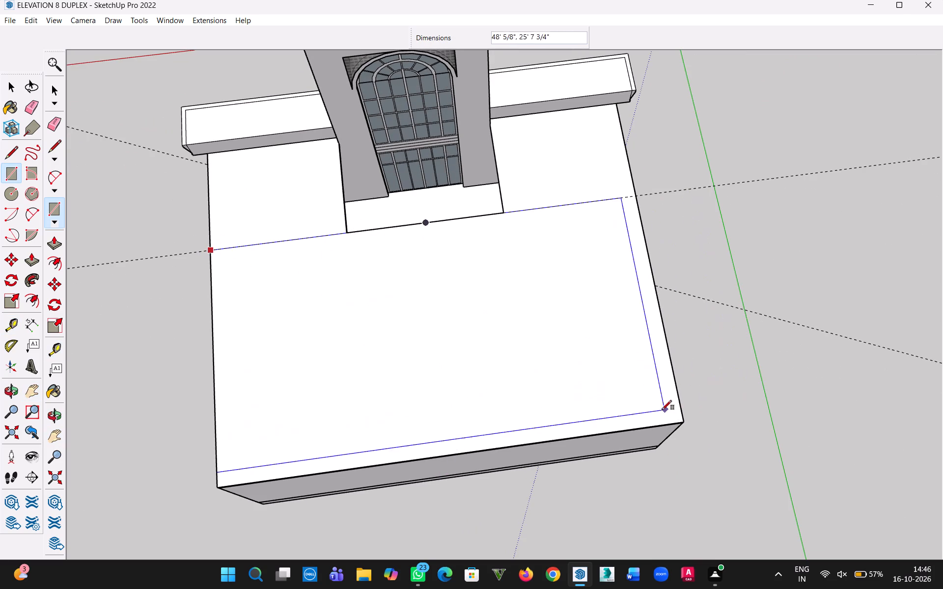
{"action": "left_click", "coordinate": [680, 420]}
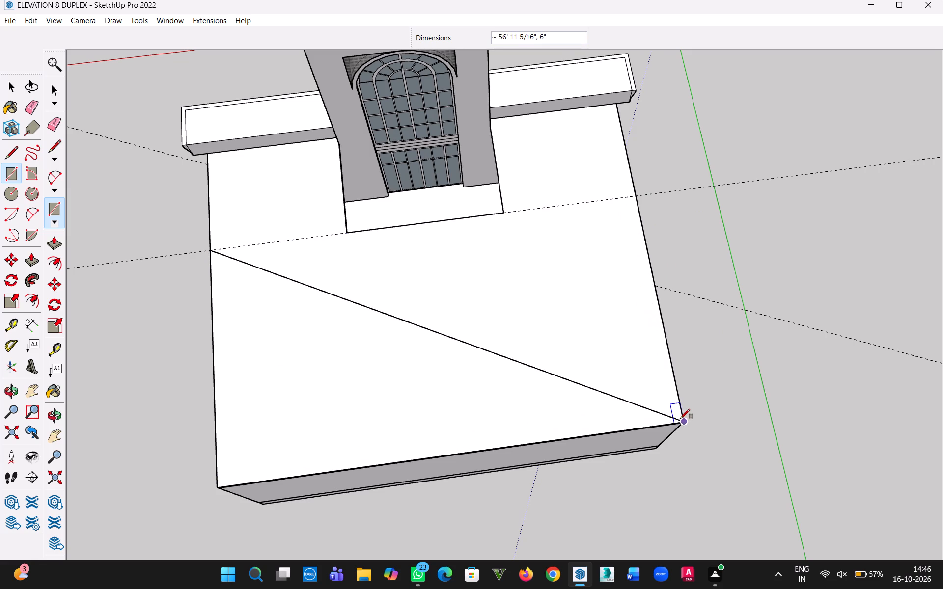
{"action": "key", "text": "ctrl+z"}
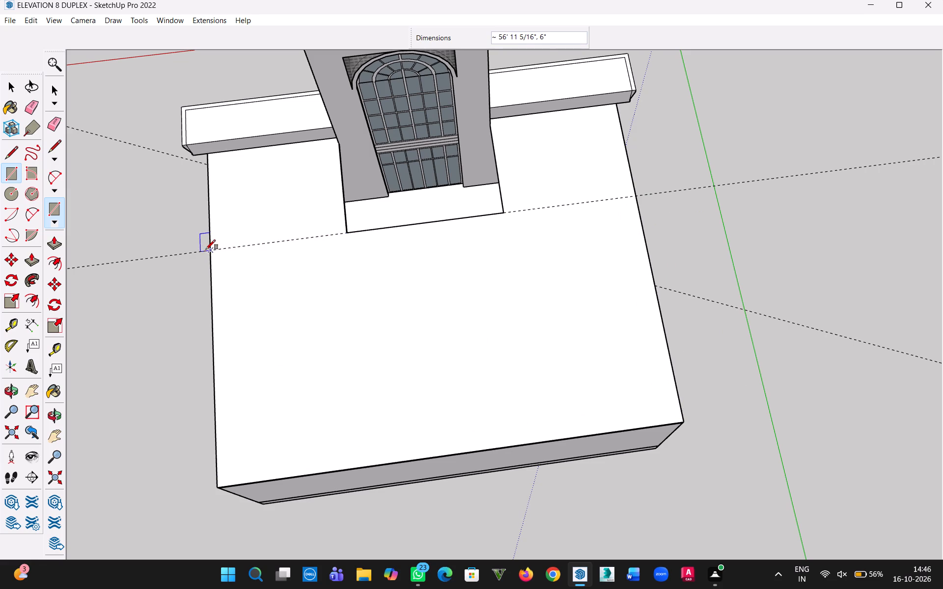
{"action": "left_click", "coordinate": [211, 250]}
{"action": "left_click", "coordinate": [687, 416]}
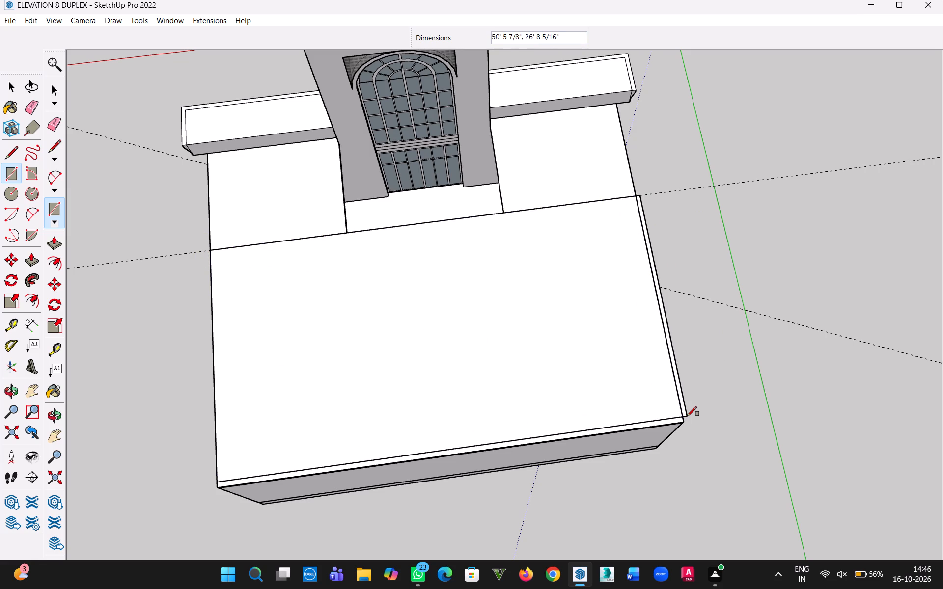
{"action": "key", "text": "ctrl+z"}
Draw a 50' by 27' 3" rectangle over the rear roof, from the guide at one side edge to the opposite rear corner.
{"action": "left_click", "coordinate": [213, 250]}
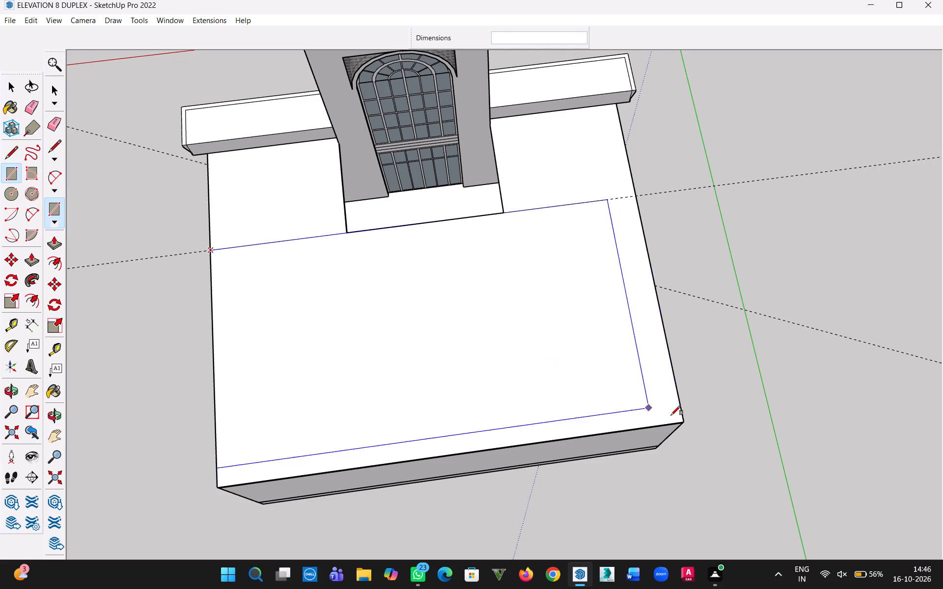
{"action": "left_click", "coordinate": [684, 418]}
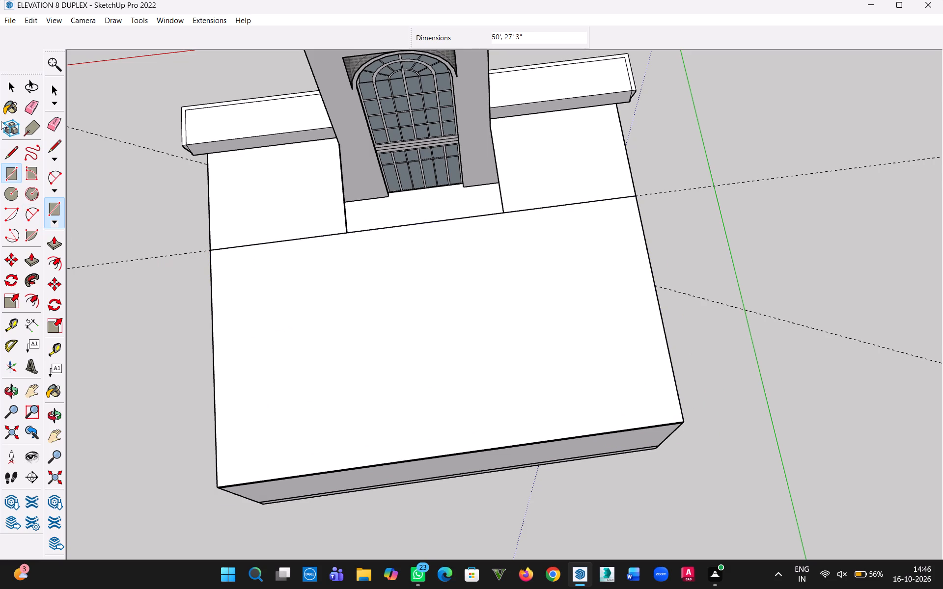
{"action": "left_click", "coordinate": [17, 86]}
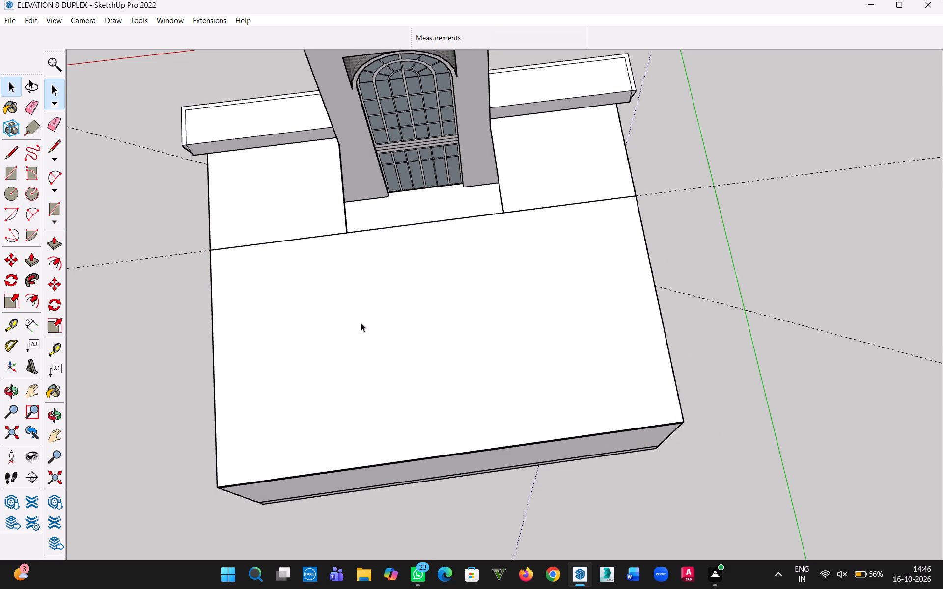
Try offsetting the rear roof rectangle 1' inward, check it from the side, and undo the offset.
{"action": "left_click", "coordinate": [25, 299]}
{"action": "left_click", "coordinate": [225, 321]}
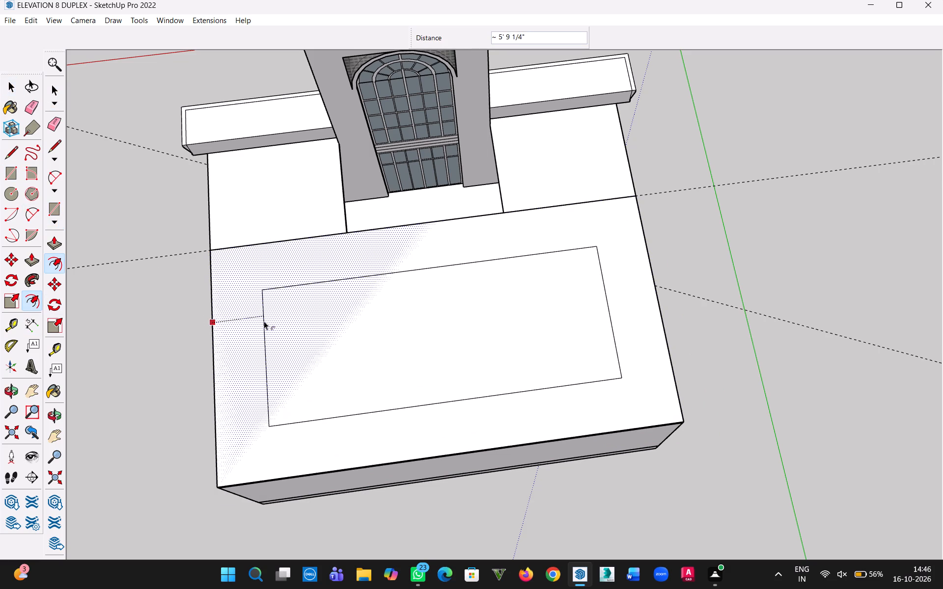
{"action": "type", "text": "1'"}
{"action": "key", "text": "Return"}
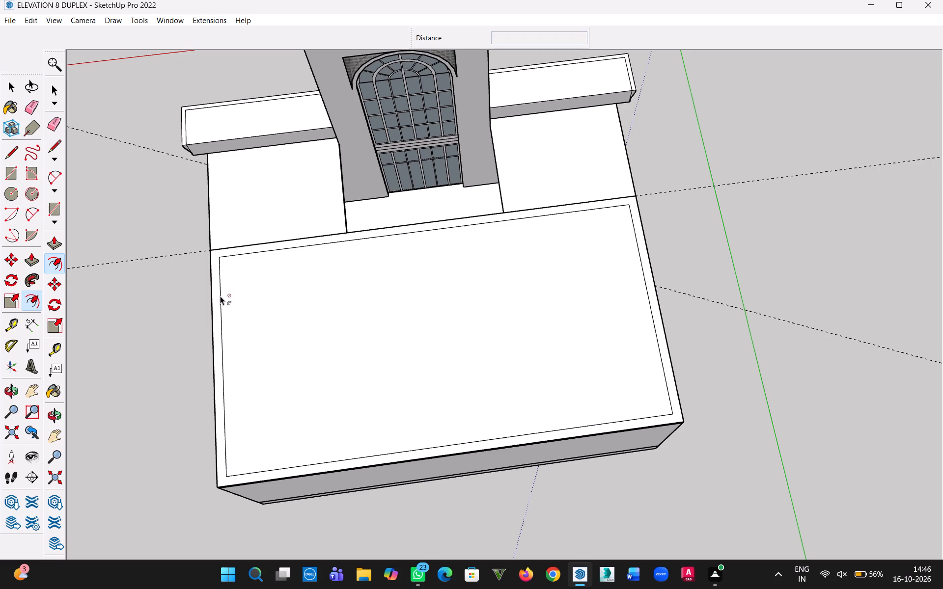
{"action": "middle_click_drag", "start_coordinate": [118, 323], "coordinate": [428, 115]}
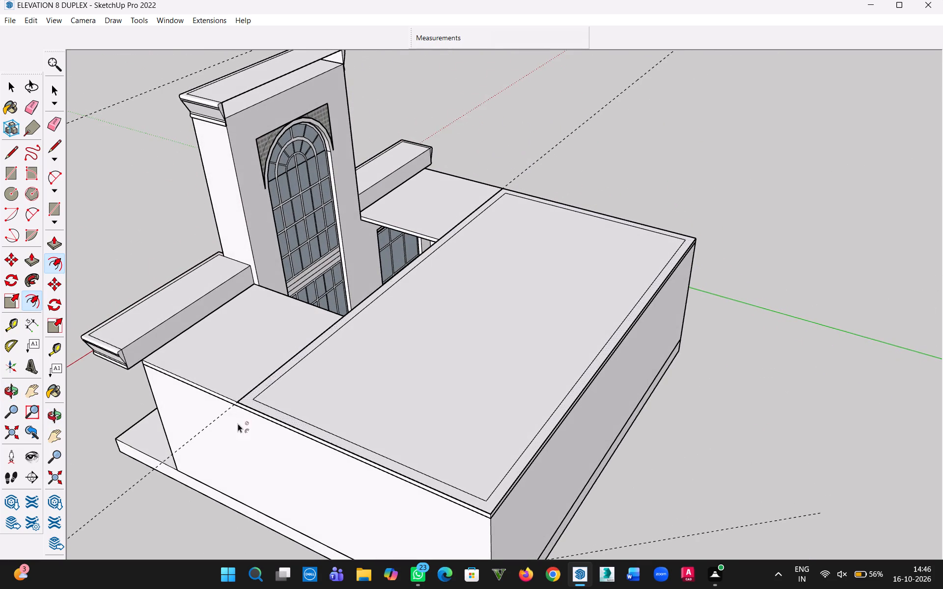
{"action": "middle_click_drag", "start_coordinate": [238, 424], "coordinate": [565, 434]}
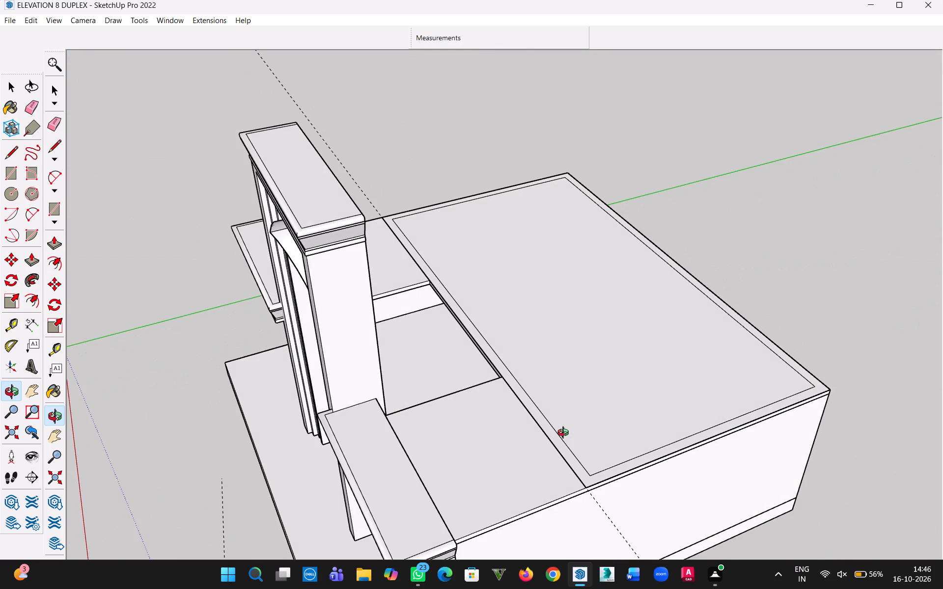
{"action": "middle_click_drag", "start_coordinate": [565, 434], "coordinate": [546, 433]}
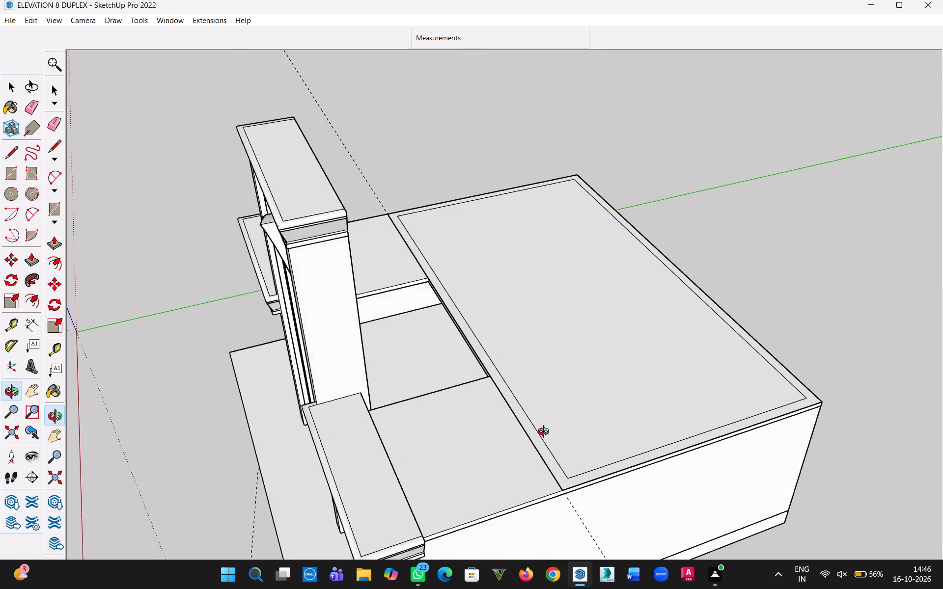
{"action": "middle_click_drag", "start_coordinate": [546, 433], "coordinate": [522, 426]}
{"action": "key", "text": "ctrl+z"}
Offset the rear roof rectangle's outline 2' 6" inward.
{"action": "left_click", "coordinate": [568, 459]}
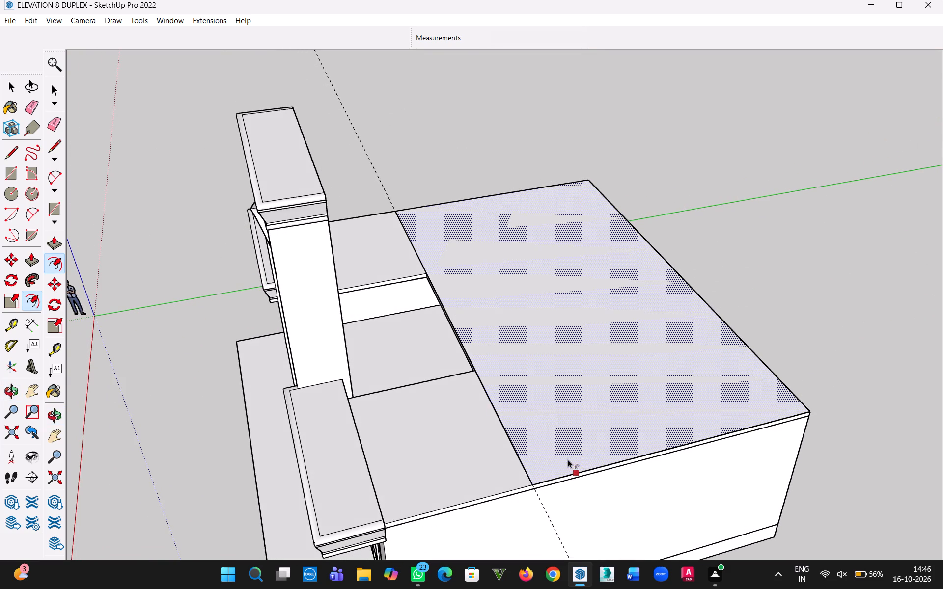
{"action": "key", "text": "2"}
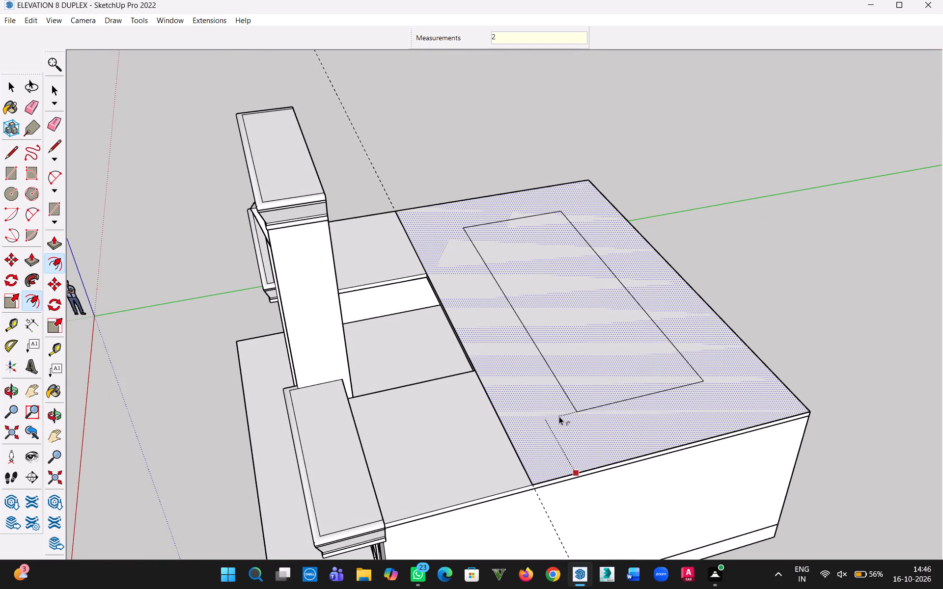
{"action": "type", "text": "'6\""}
{"action": "key", "text": "Return"}
{"action": "key", "text": "backslash"}
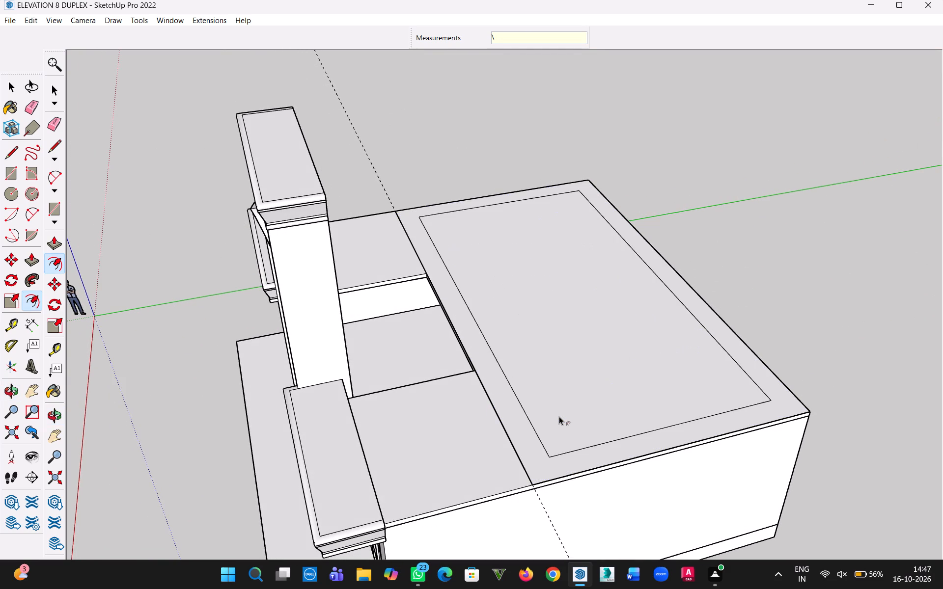
{"action": "left_click", "coordinate": [9, 94]}
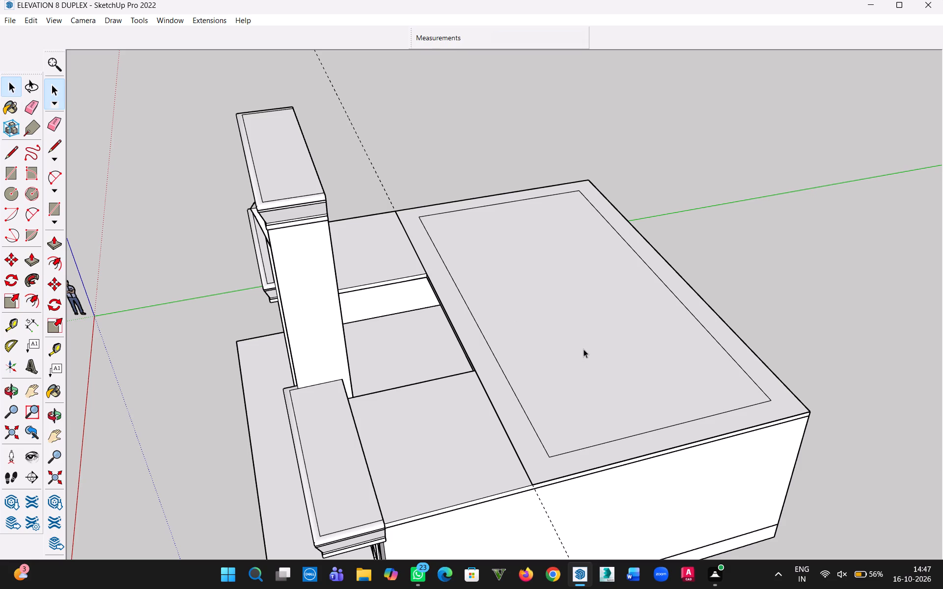
Delete the inner offset line nearest the tower.
{"action": "middle_click_drag", "start_coordinate": [583, 349], "coordinate": [89, 393]}
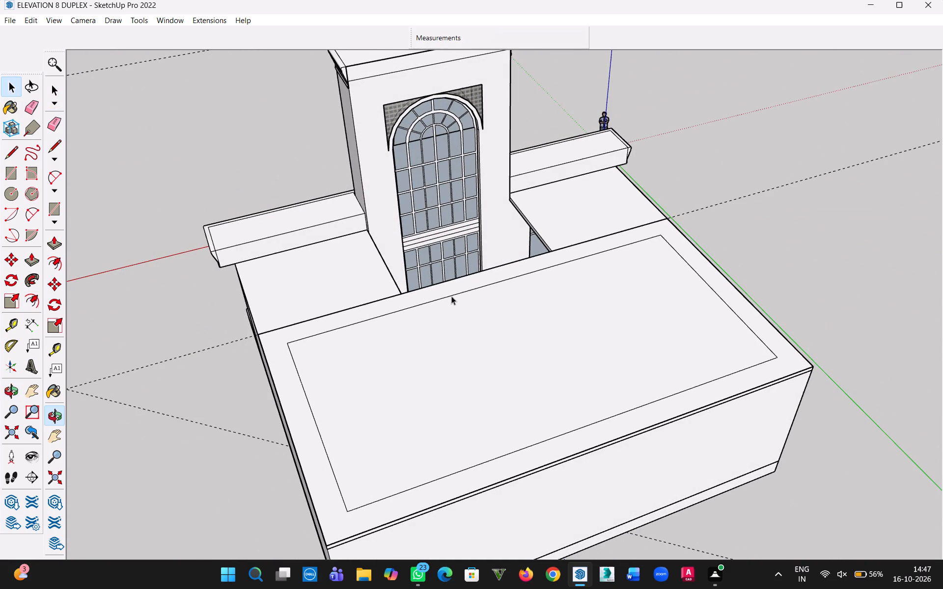
{"action": "middle_click_drag", "start_coordinate": [414, 273], "coordinate": [537, 346]}
{"action": "left_click", "coordinate": [495, 307]}
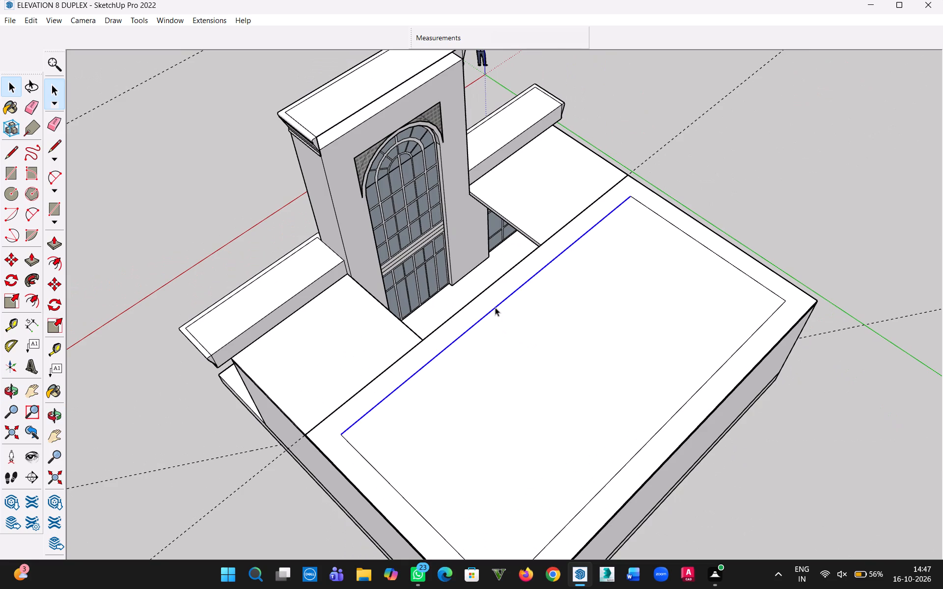
{"action": "key", "text": "Delete"}
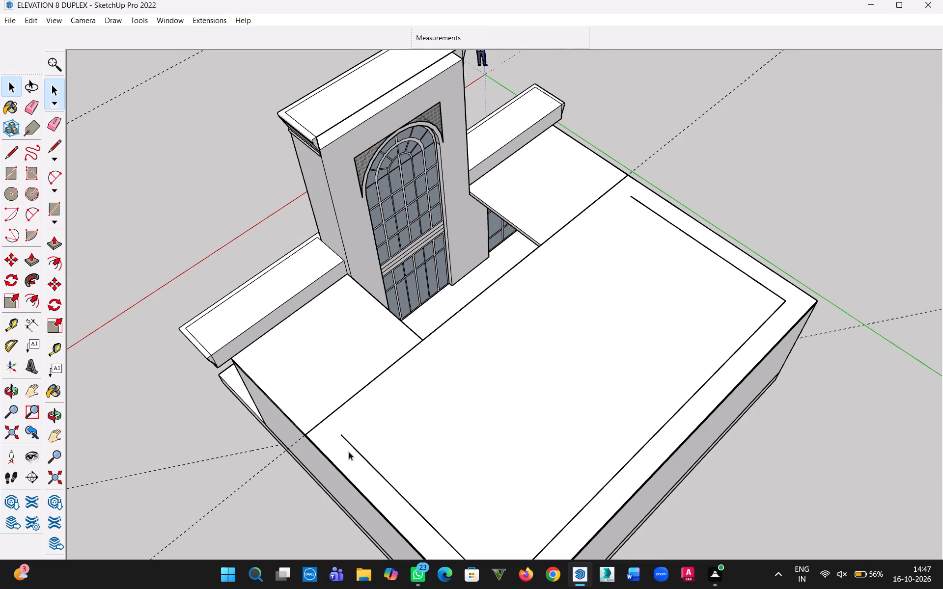
Extend both inner side lines 2' 6" toward the tower with lines ending on the rear roof rectangle's front edge.
{"action": "key", "text": "l"}
{"action": "left_click", "coordinate": [343, 435]}
{"action": "left_click", "coordinate": [328, 419]}
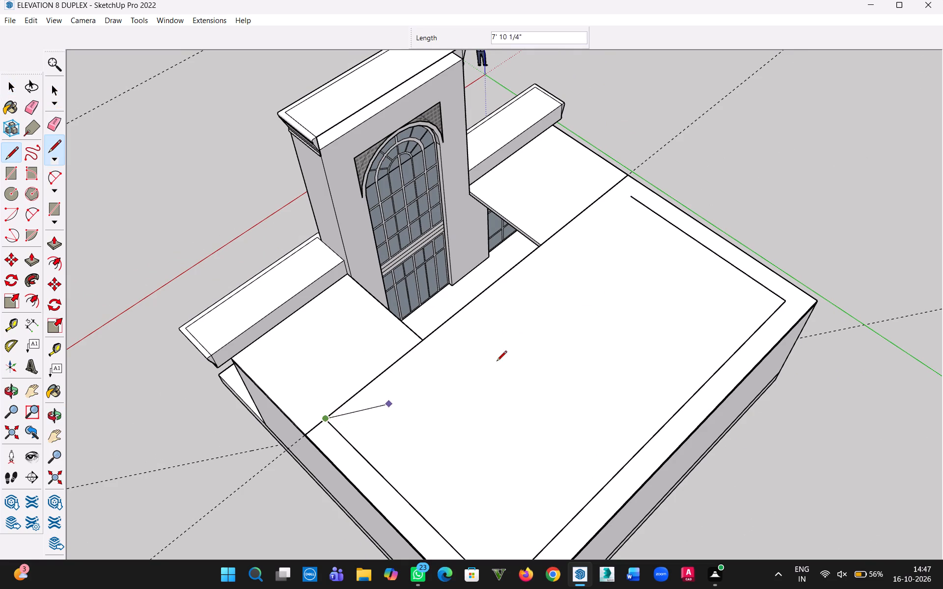
{"action": "key", "text": "Escape"}
{"action": "left_click", "coordinate": [636, 198]}
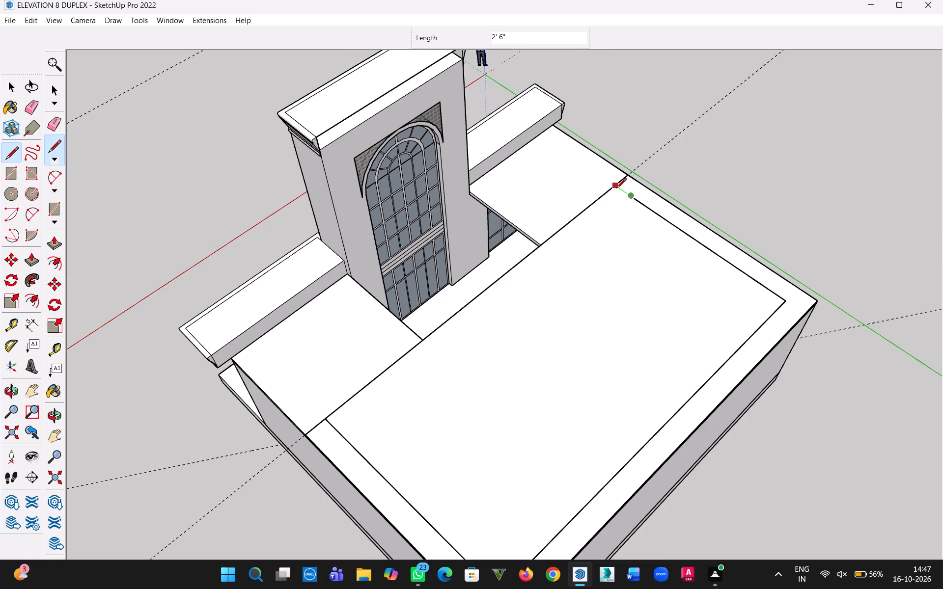
{"action": "left_click", "coordinate": [616, 189]}
{"action": "key", "text": "Escape"}
{"action": "key", "text": "Escape"}
{"action": "key", "text": "Escape"}
{"action": "left_click", "coordinate": [11, 84]}
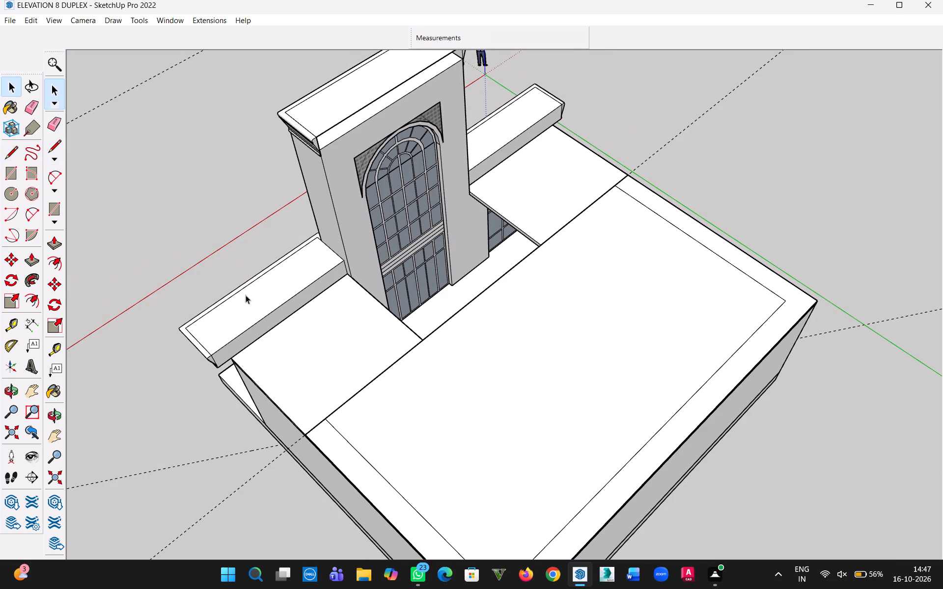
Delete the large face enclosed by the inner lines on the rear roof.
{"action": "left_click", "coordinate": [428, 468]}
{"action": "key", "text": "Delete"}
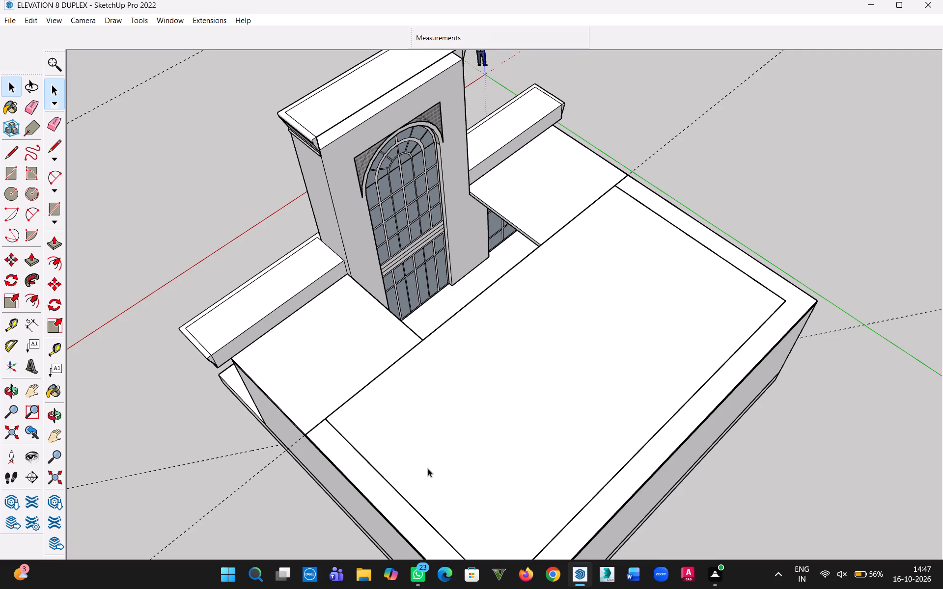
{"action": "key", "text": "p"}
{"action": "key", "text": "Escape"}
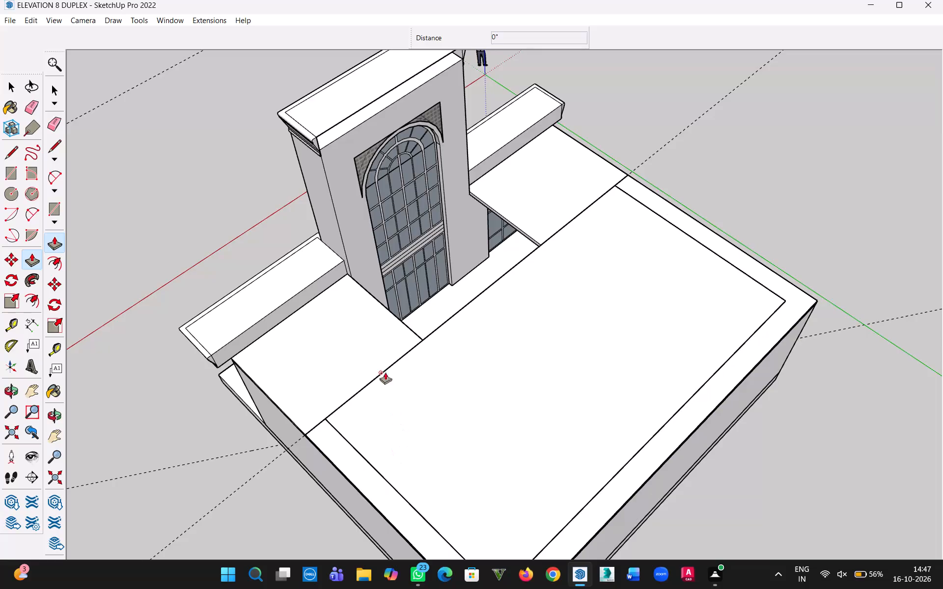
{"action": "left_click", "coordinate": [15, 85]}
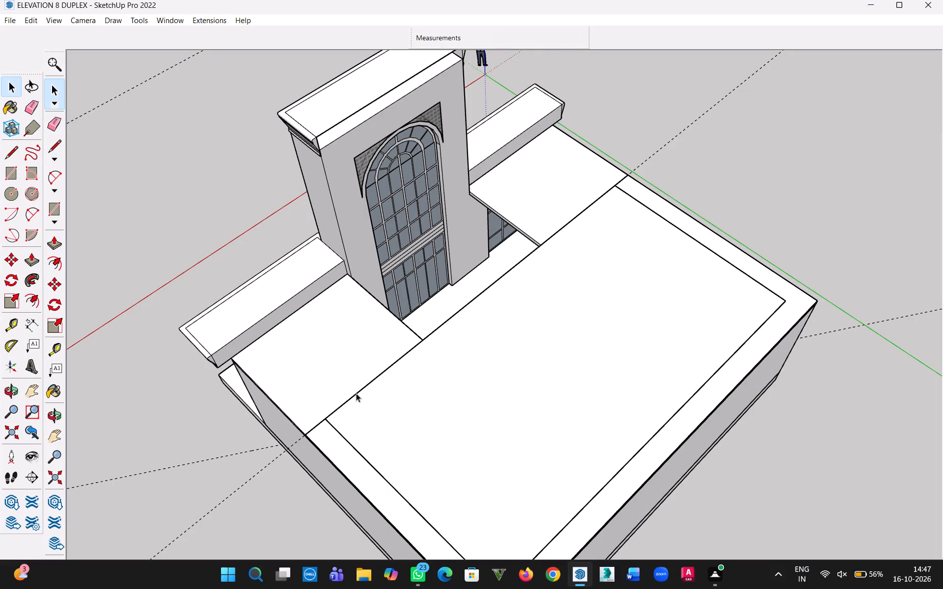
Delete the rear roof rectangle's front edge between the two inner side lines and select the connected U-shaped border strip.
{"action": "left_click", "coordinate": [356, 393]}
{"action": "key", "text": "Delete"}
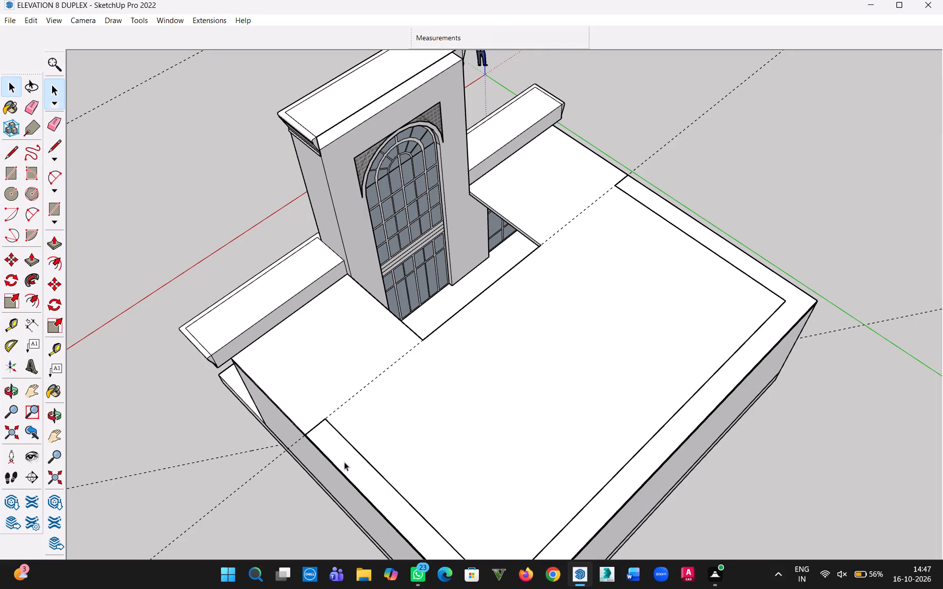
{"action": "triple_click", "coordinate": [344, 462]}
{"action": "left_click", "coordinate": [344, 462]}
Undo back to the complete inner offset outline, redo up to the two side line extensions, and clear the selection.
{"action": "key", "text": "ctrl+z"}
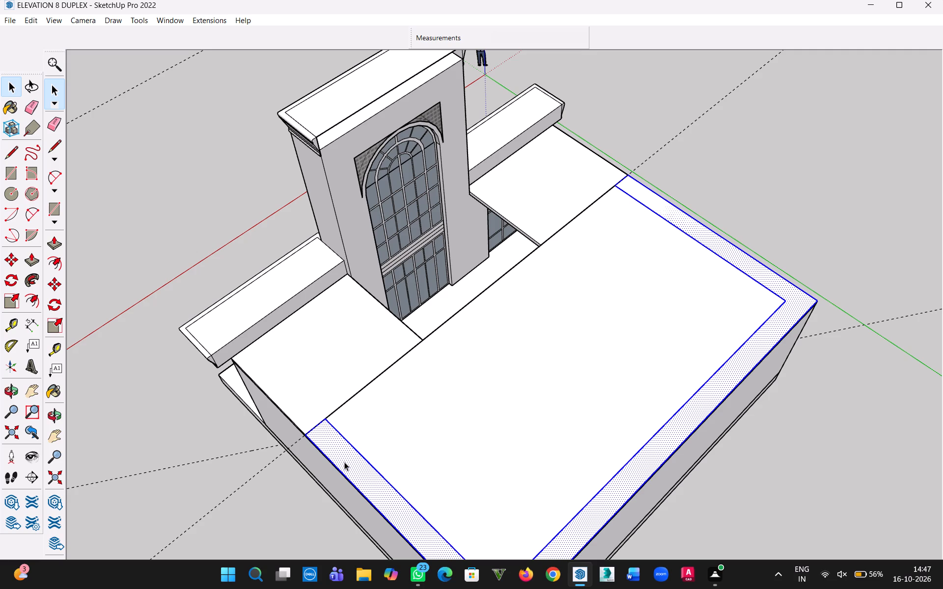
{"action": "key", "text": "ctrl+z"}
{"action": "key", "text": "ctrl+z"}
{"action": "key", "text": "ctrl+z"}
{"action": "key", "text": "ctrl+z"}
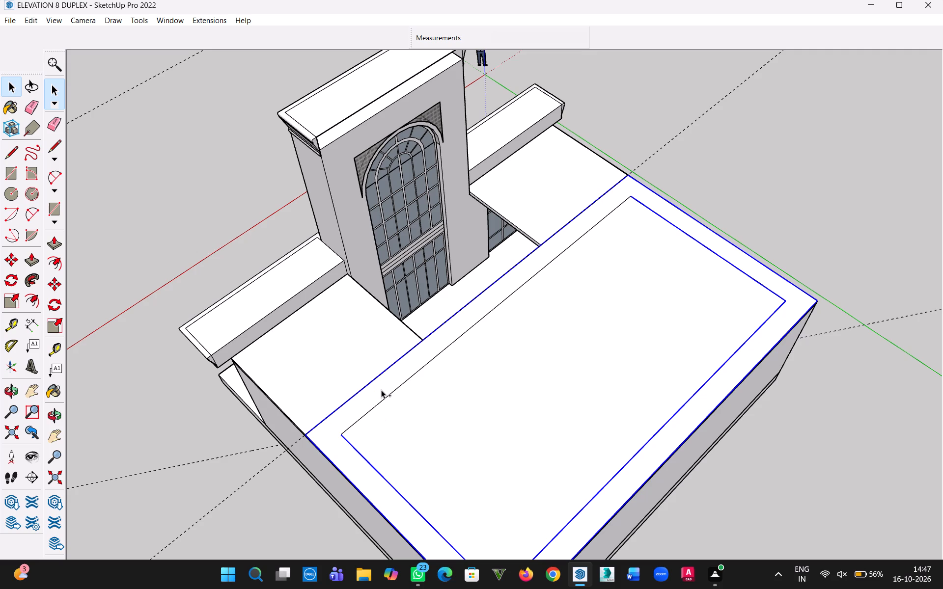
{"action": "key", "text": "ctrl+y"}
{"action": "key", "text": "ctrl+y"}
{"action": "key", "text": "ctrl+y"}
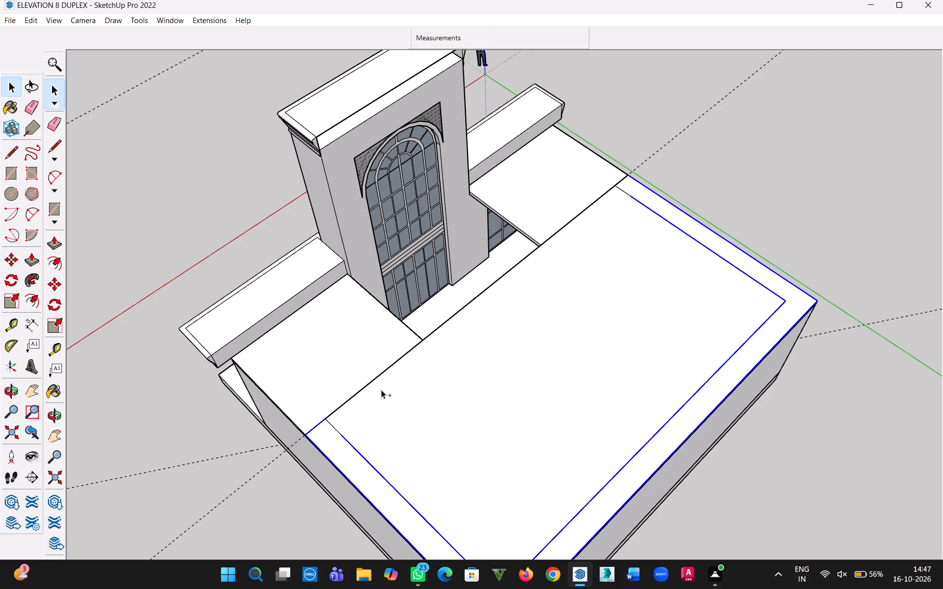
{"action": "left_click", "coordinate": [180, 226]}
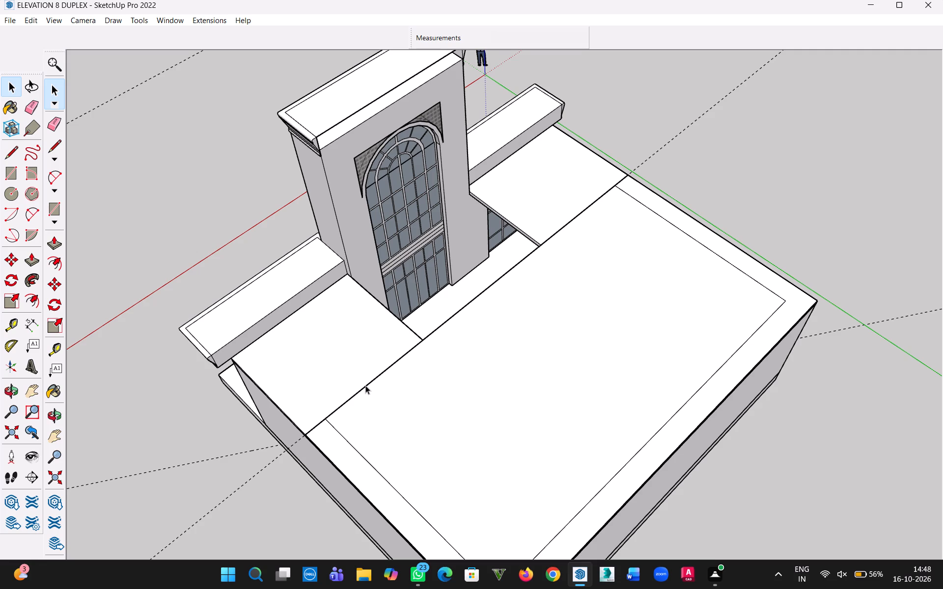
Delete the large face inside the rear roof's inner lines and the front edge between the two inner side lines.
{"action": "key", "text": "ctrl+z"}
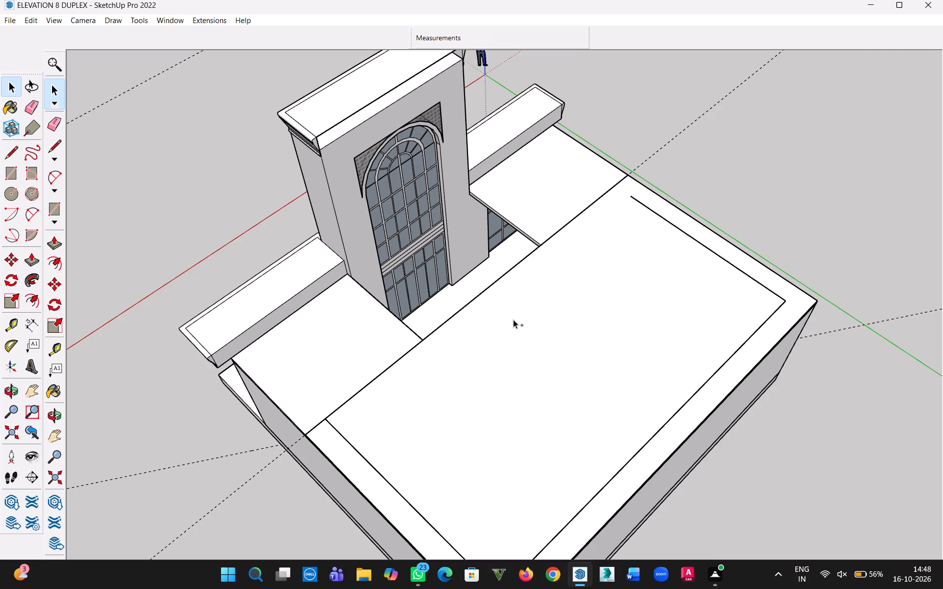
{"action": "key", "text": "ctrl+y"}
{"action": "left_click", "coordinate": [465, 430]}
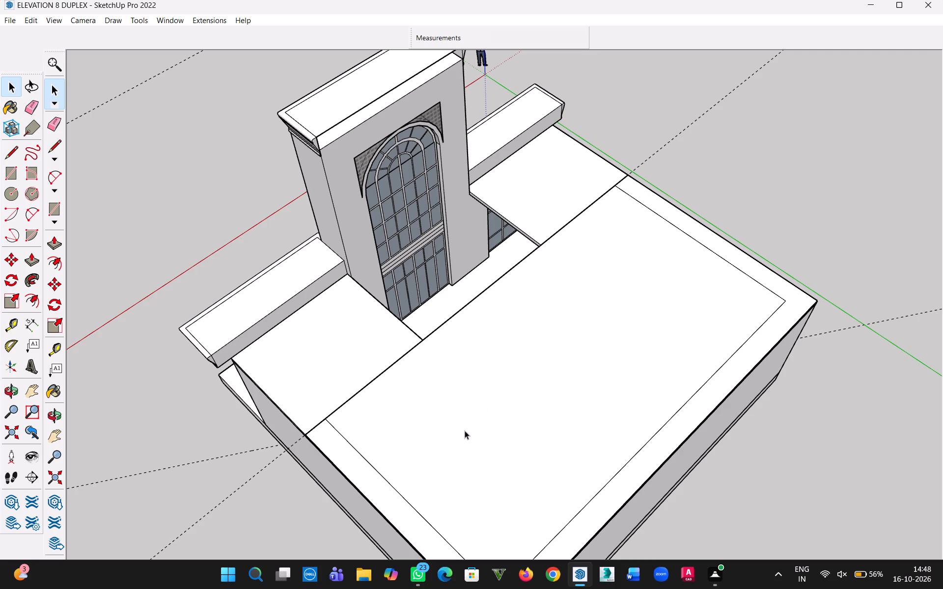
{"action": "key", "text": "Delete"}
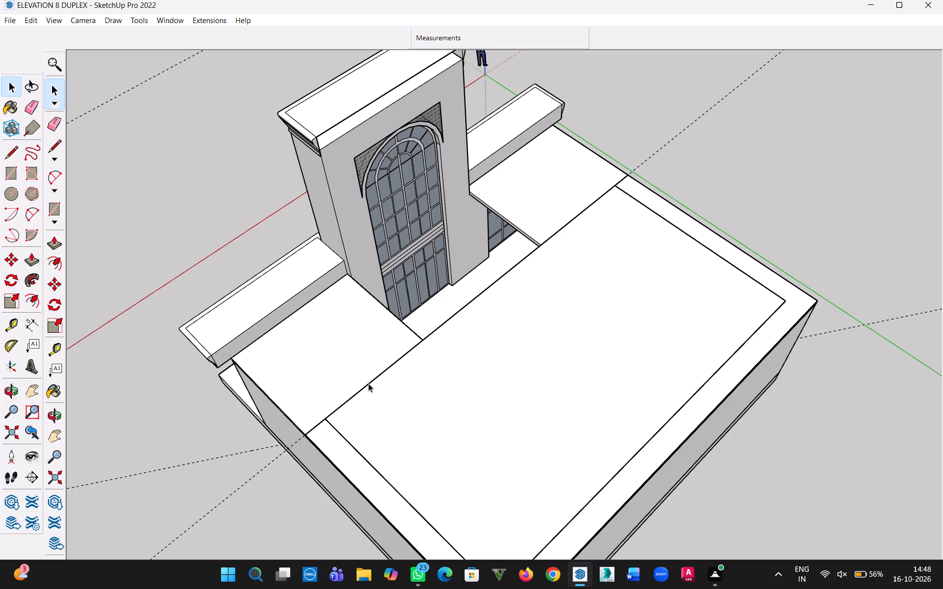
{"action": "left_click", "coordinate": [368, 383]}
{"action": "key", "text": "Delete"}
Pull the U-shaped border on the rear roof up 15'.
{"action": "key", "text": "p"}
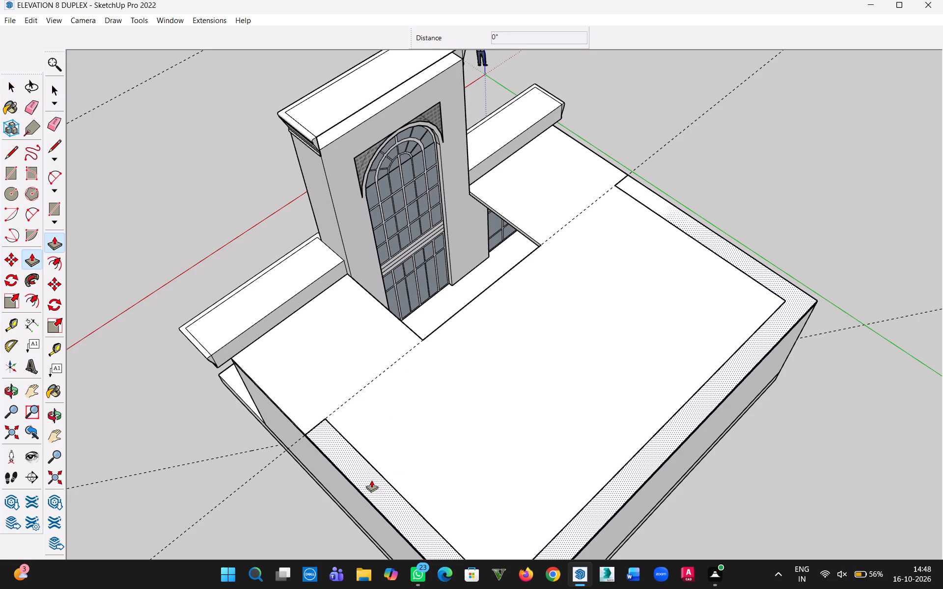
{"action": "left_click", "coordinate": [370, 480]}
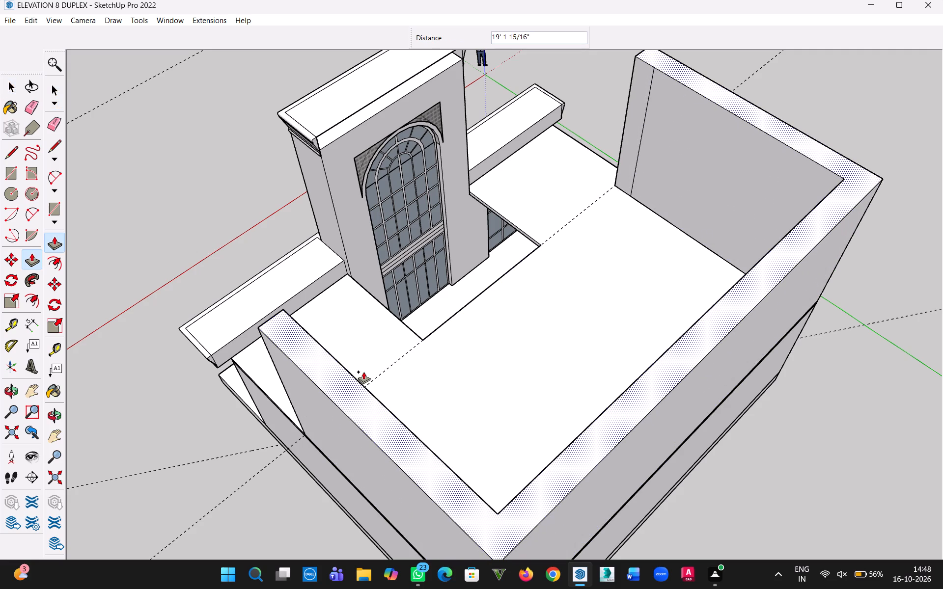
{"action": "type", "text": "15'"}
{"action": "key", "text": "Return"}
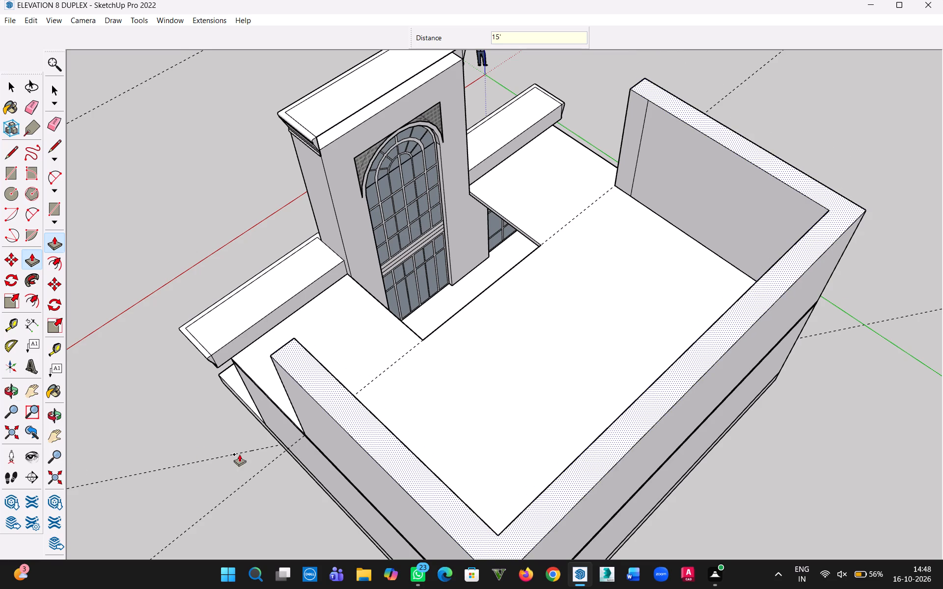
Move the vertical line on the inner face of the elevation's right side wall 1' toward the wall's front end.
{"action": "middle_click_drag", "start_coordinate": [239, 454], "coordinate": [942, 237]}
{"action": "middle_click_drag", "start_coordinate": [773, 250], "coordinate": [877, 199]}
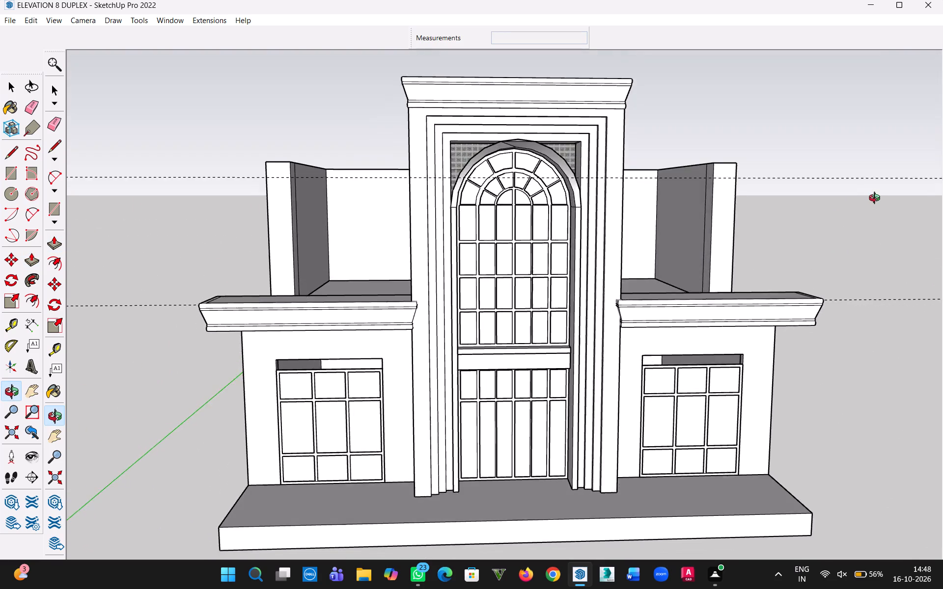
{"action": "middle_click_drag", "start_coordinate": [877, 199], "coordinate": [822, 305]}
{"action": "left_click", "coordinate": [14, 86]}
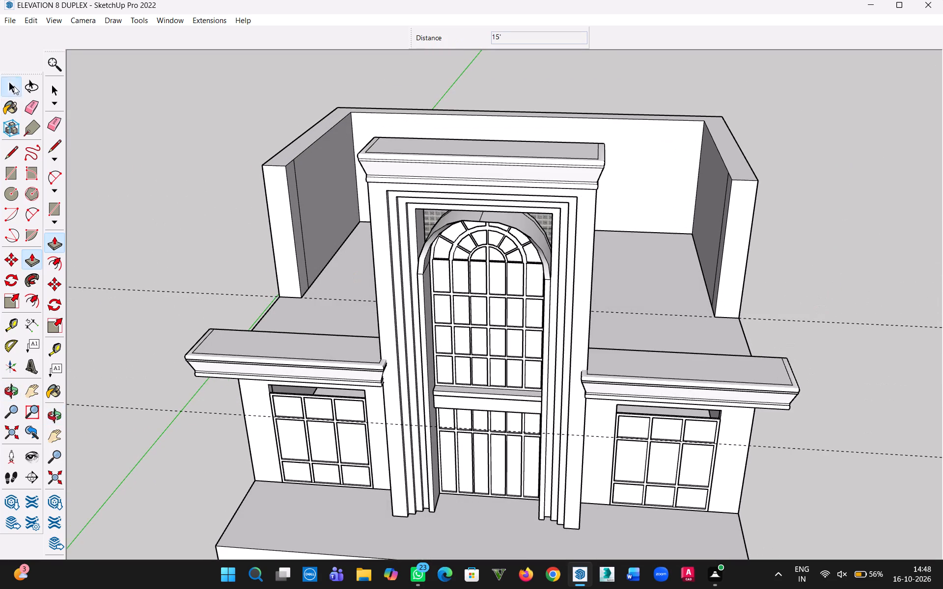
{"action": "left_click", "coordinate": [299, 214]}
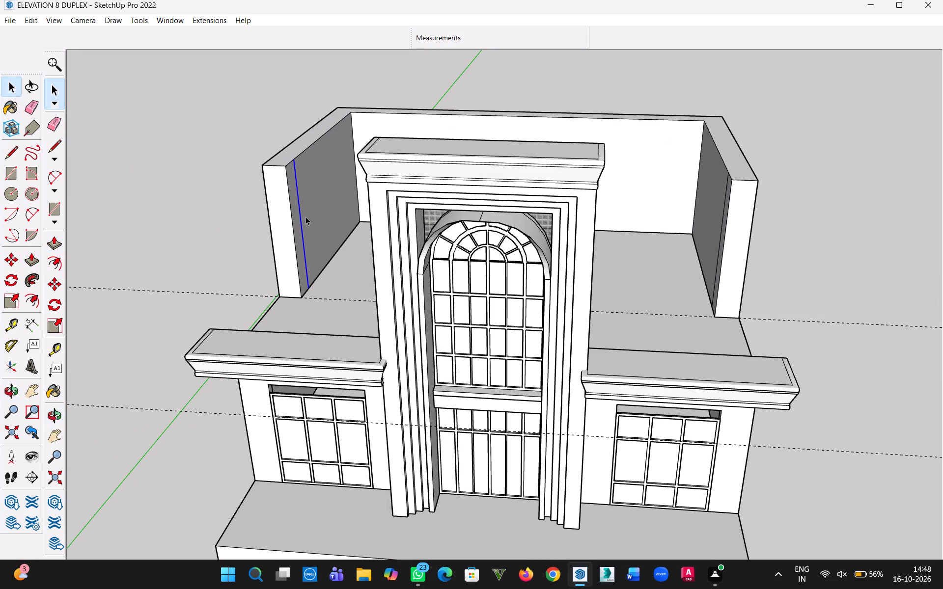
{"action": "middle_click_drag", "start_coordinate": [327, 236], "coordinate": [777, 385]}
{"action": "middle_click", "coordinate": [790, 383]}
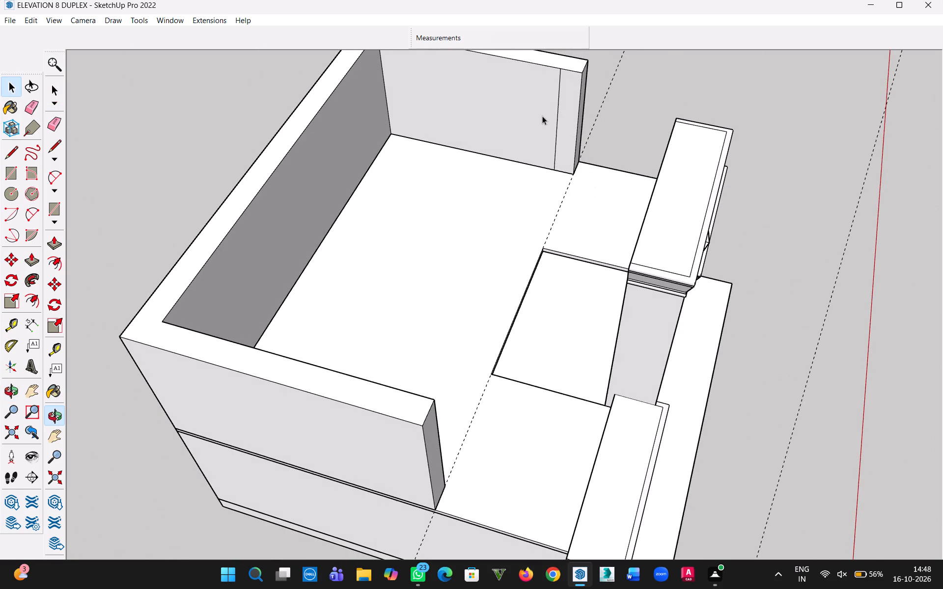
{"action": "left_click", "coordinate": [556, 128]}
{"action": "scroll", "coordinate": [579, 189], "scroll_direction": "up", "scroll_amount": 5}
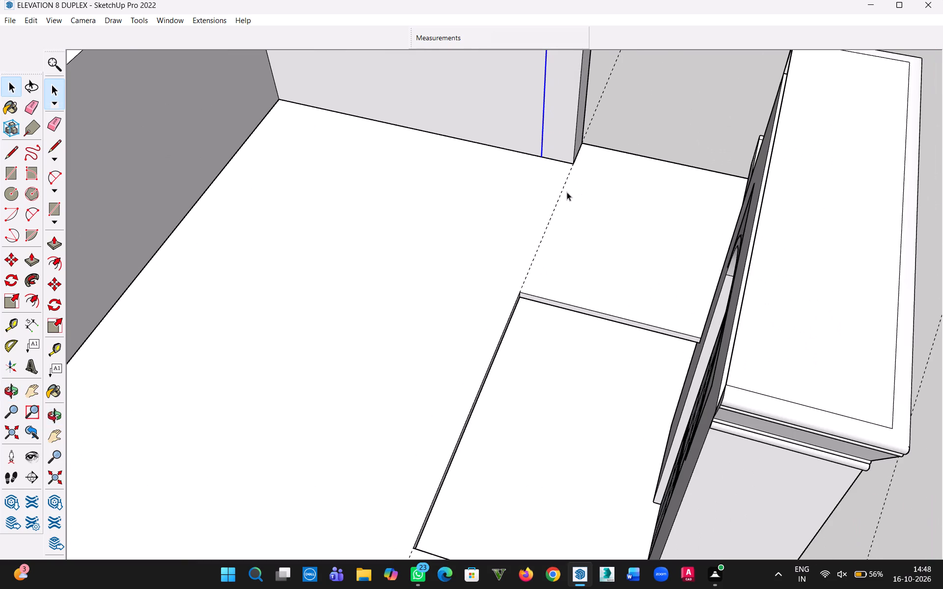
{"action": "key", "text": "m"}
{"action": "scroll", "coordinate": [550, 118], "scroll_direction": "down", "scroll_amount": 9}
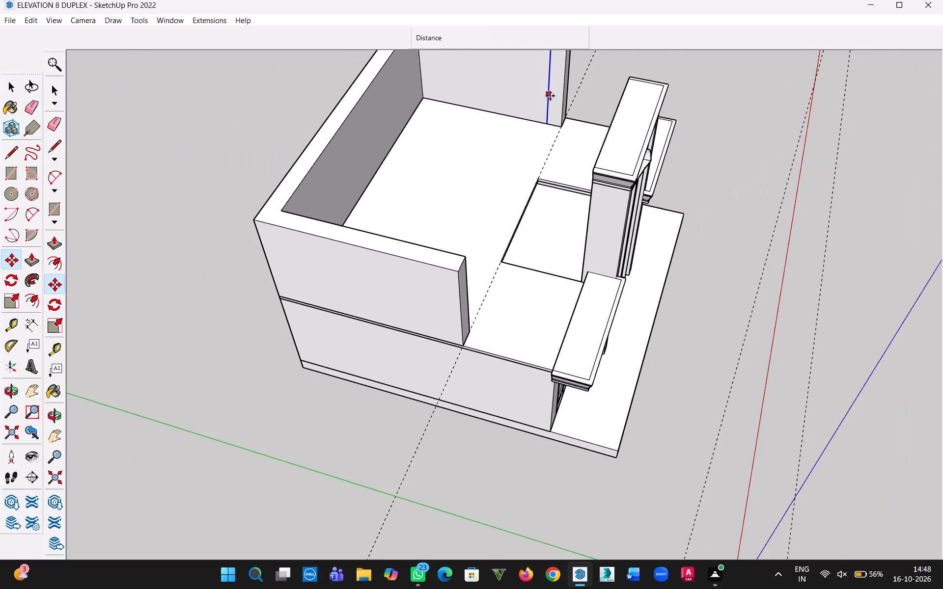
{"action": "key", "text": "h"}
{"action": "left_click_drag", "start_coordinate": [548, 103], "coordinate": [496, 269]}
{"action": "middle_click_drag", "start_coordinate": [481, 282], "coordinate": [559, 256]}
{"action": "key", "text": "Escape"}
{"action": "scroll", "coordinate": [484, 252], "scroll_direction": "up", "scroll_amount": 5}
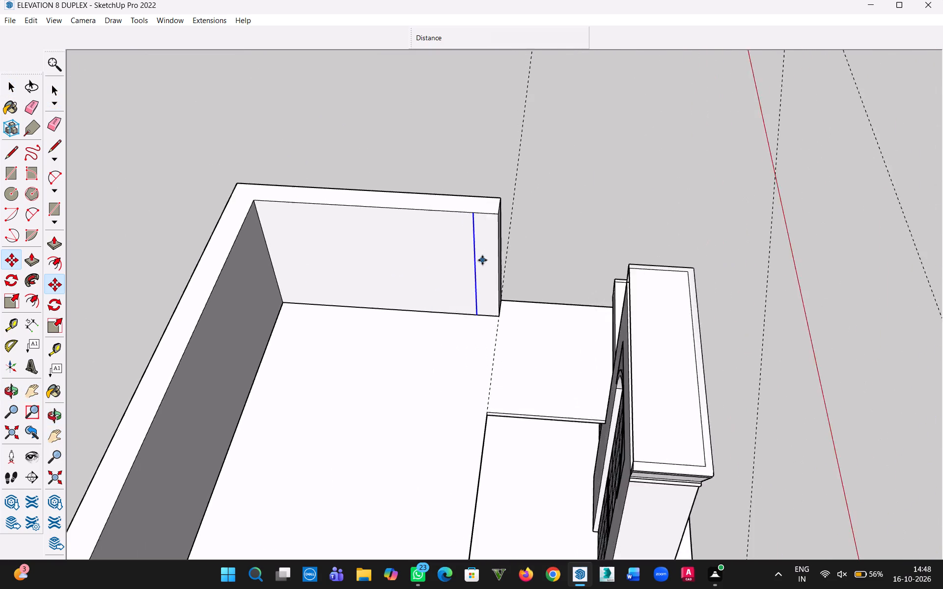
{"action": "scroll", "coordinate": [482, 260], "scroll_direction": "up", "scroll_amount": 1}
{"action": "left_click", "coordinate": [473, 267]}
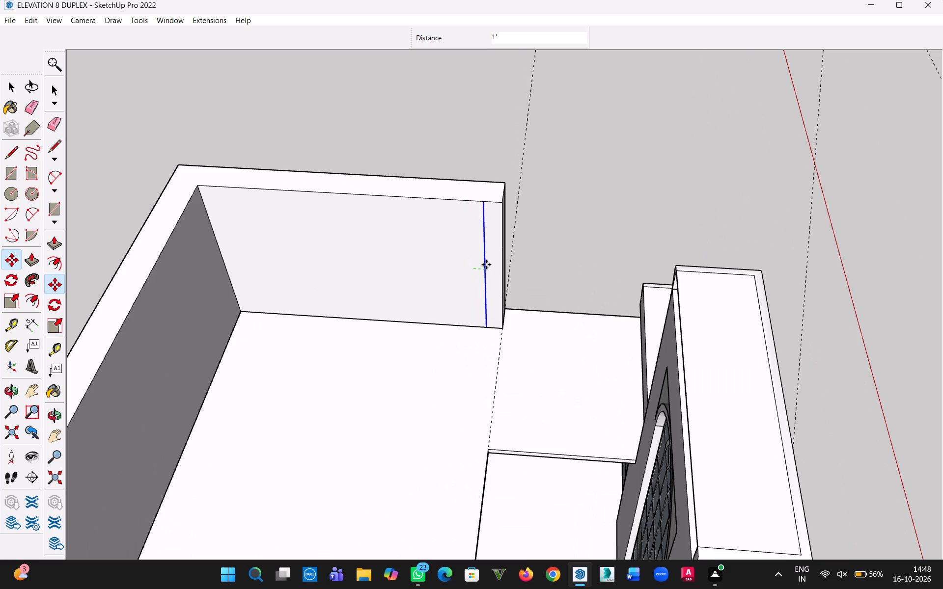
{"action": "left_click", "coordinate": [486, 265]}
Delete the vertical line on the inner face of the opposite side wall near its front end.
{"action": "middle_click_drag", "start_coordinate": [497, 355], "coordinate": [1, 361]}
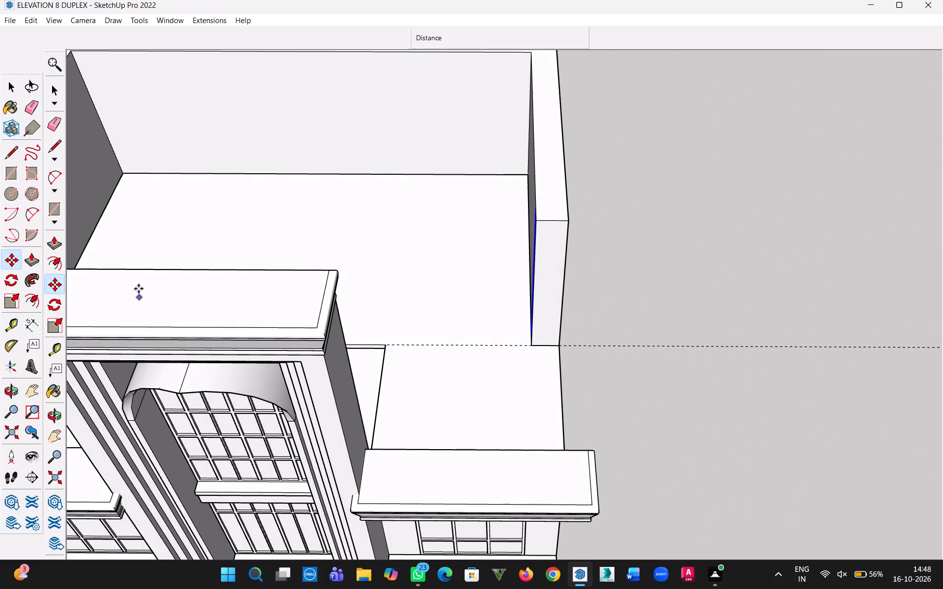
{"action": "left_click", "coordinate": [9, 80]}
{"action": "middle_click_drag", "start_coordinate": [405, 269], "coordinate": [211, 336]}
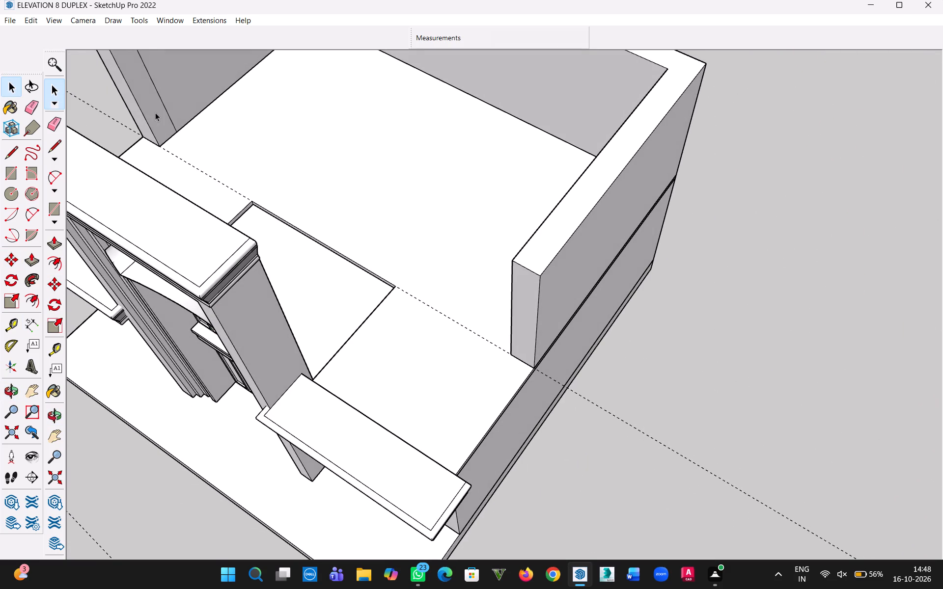
{"action": "left_click", "coordinate": [170, 117]}
{"action": "scroll", "coordinate": [229, 189], "scroll_direction": "down", "scroll_amount": 2}
{"action": "key", "text": "Delete"}
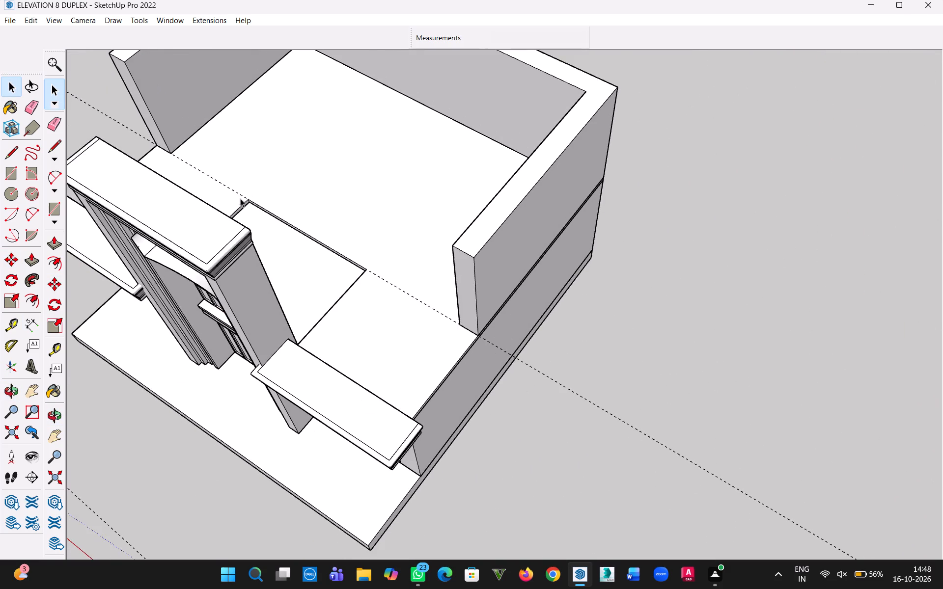
Extrude the narrow strip at the side wall's front end 45' across to the opposite side wall, closing the front.
{"action": "scroll", "coordinate": [246, 209], "scroll_direction": "down", "scroll_amount": 3}
{"action": "middle_click_drag", "start_coordinate": [294, 247], "coordinate": [769, 226]}
{"action": "middle_click_drag", "start_coordinate": [482, 319], "coordinate": [600, 279]}
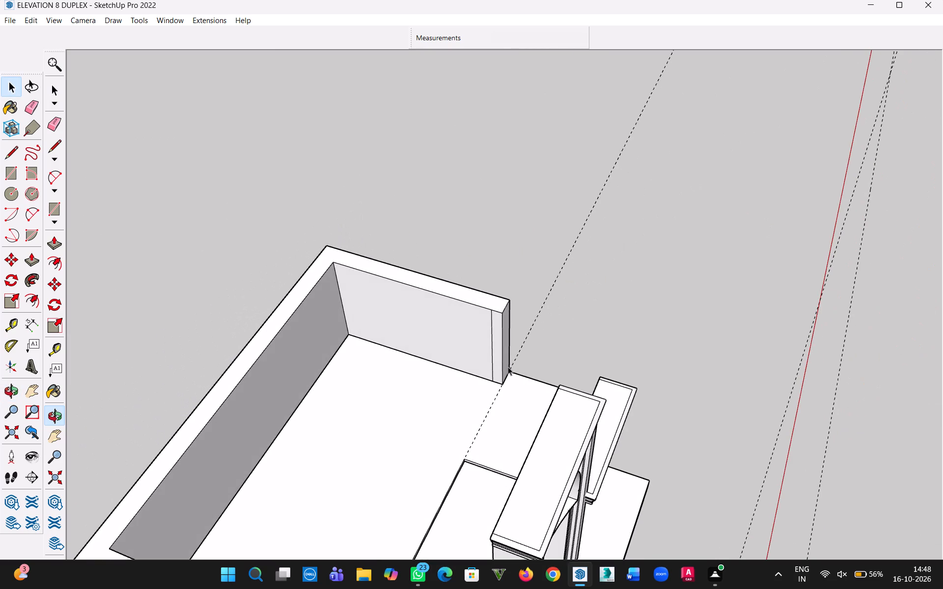
{"action": "key", "text": "p"}
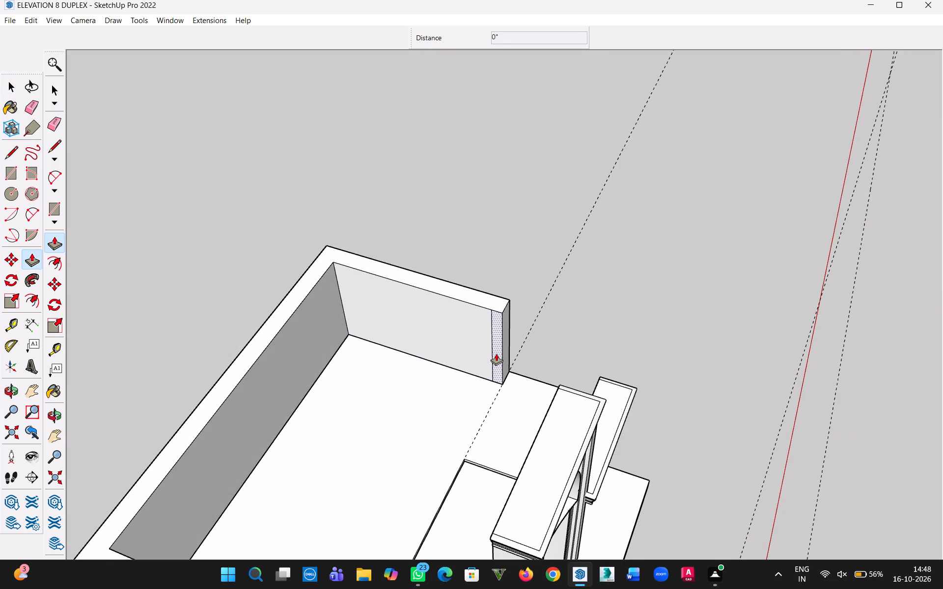
{"action": "left_click", "coordinate": [496, 353]}
{"action": "key", "text": "h"}
{"action": "left_click_drag", "start_coordinate": [411, 434], "coordinate": [551, 277]}
{"action": "middle_click_drag", "start_coordinate": [570, 422], "coordinate": [423, 430]}
{"action": "key", "text": "grave"}
{"action": "key", "text": "Escape"}
{"action": "middle_click_drag", "start_coordinate": [428, 427], "coordinate": [396, 440]}
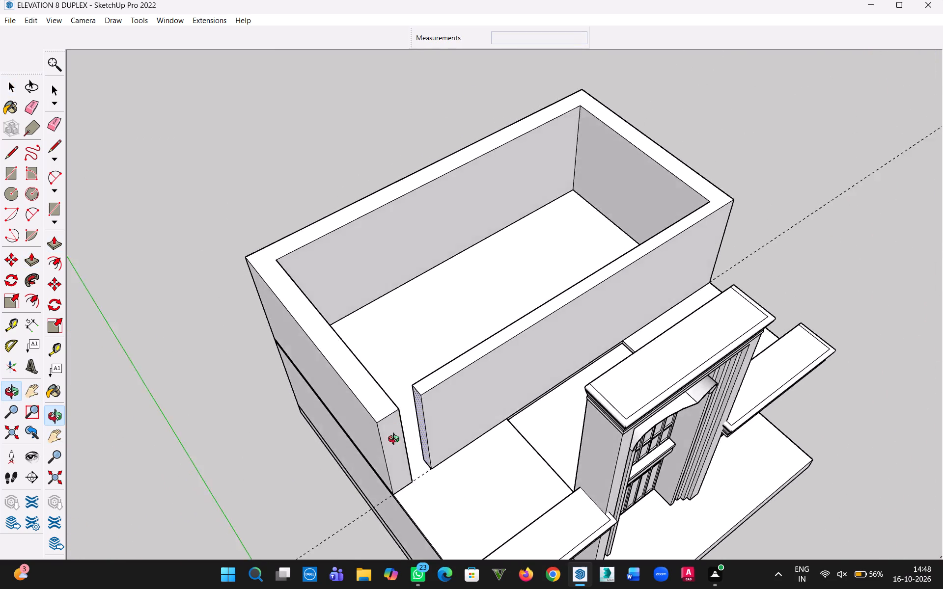
{"action": "middle_click_drag", "start_coordinate": [396, 440], "coordinate": [251, 458]}
{"action": "left_click", "coordinate": [331, 304]}
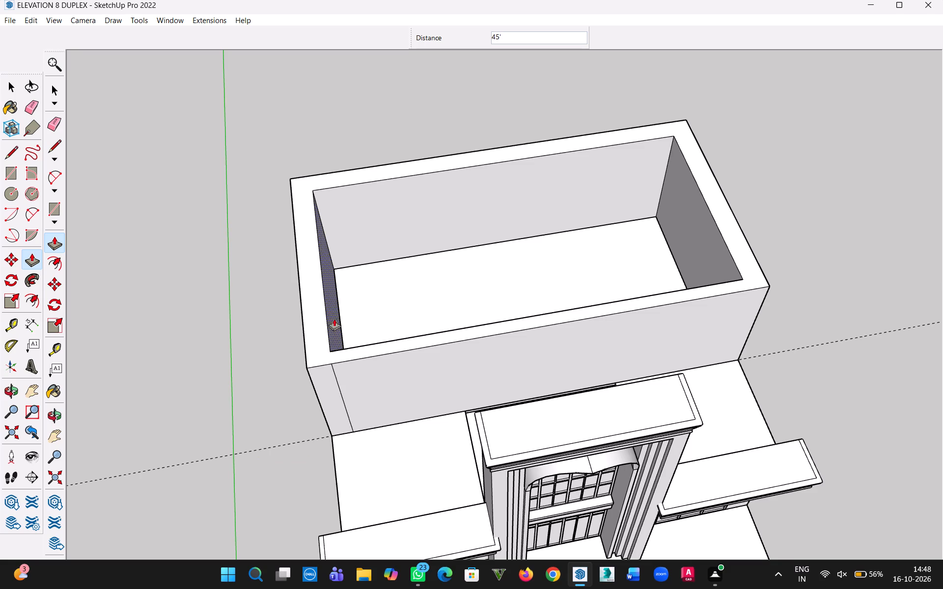
Delete the leftover vertical seam line where the new front wall meets the side wall.
{"action": "left_click", "coordinate": [9, 85]}
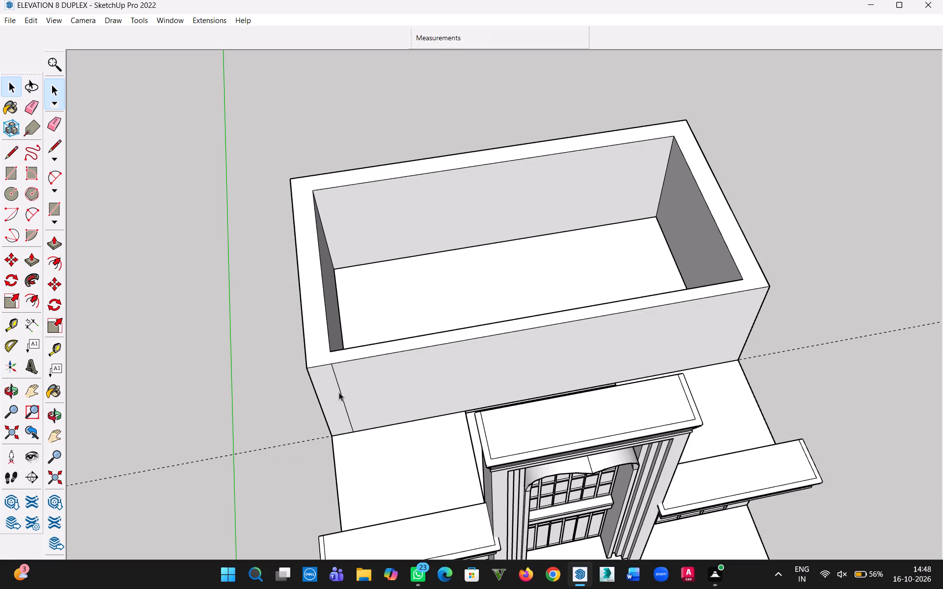
{"action": "left_click", "coordinate": [340, 392]}
{"action": "scroll", "coordinate": [401, 428], "scroll_direction": "down", "scroll_amount": 1}
{"action": "key", "text": "Delete"}
Examine the closed upper-storey walls and the gap between the front wall and the tower from several angles.
{"action": "middle_click_drag", "start_coordinate": [414, 446], "coordinate": [416, 397]}
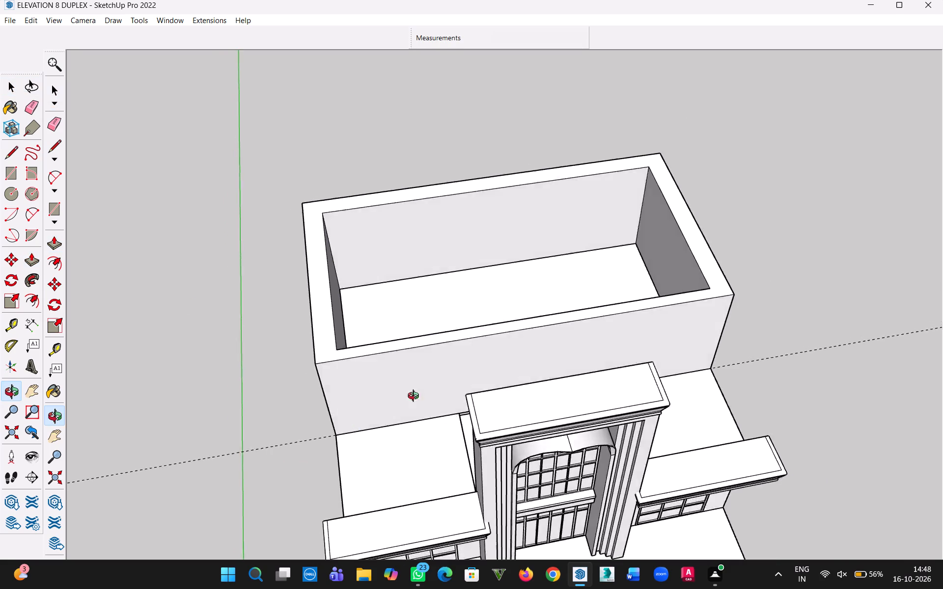
{"action": "middle_click_drag", "start_coordinate": [416, 397], "coordinate": [733, 357]}
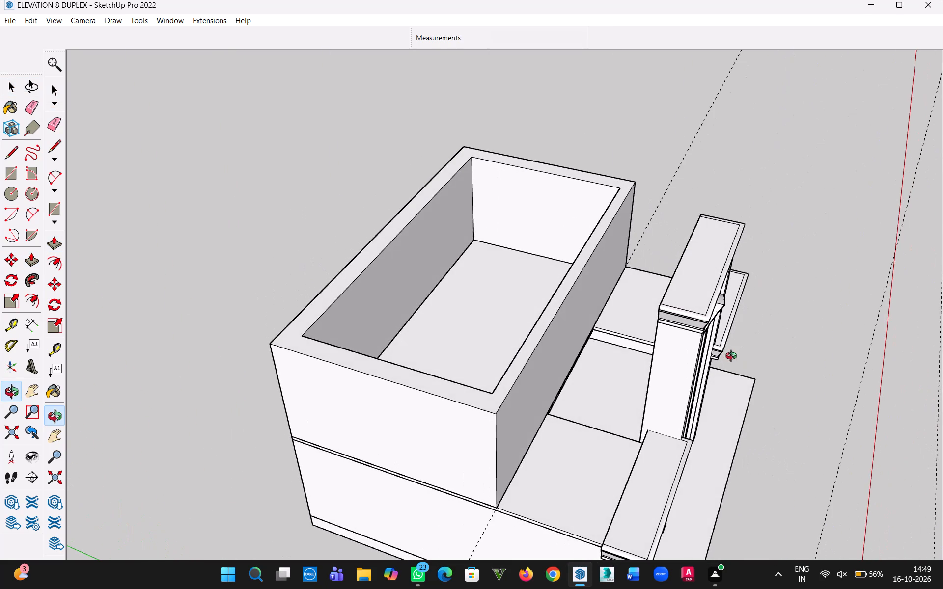
{"action": "middle_click_drag", "start_coordinate": [733, 357], "coordinate": [757, 428]}
{"action": "scroll", "coordinate": [614, 452], "scroll_direction": "up", "scroll_amount": 2}
{"action": "middle_click_drag", "start_coordinate": [611, 453], "coordinate": [486, 420]}
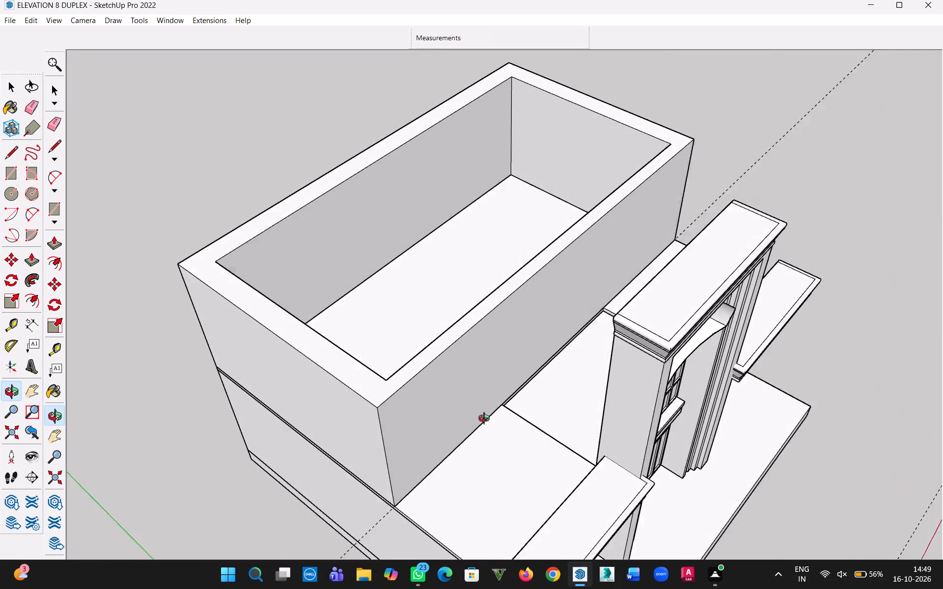
{"action": "middle_click_drag", "start_coordinate": [486, 420], "coordinate": [484, 431]}
{"action": "scroll", "coordinate": [495, 448], "scroll_direction": "up", "scroll_amount": 4}
{"action": "middle_click_drag", "start_coordinate": [527, 444], "coordinate": [598, 488]}
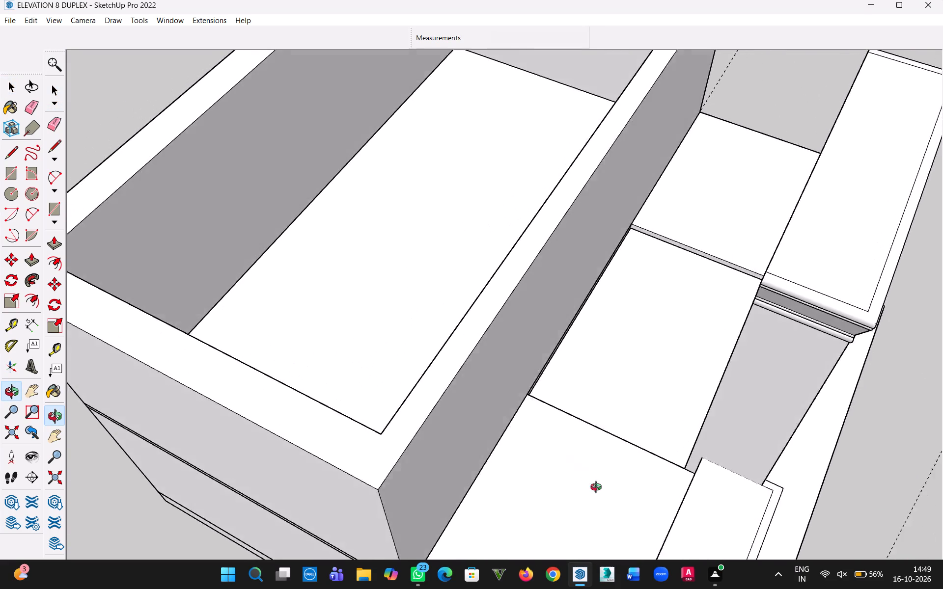
{"action": "middle_click_drag", "start_coordinate": [598, 488], "coordinate": [431, 455]}
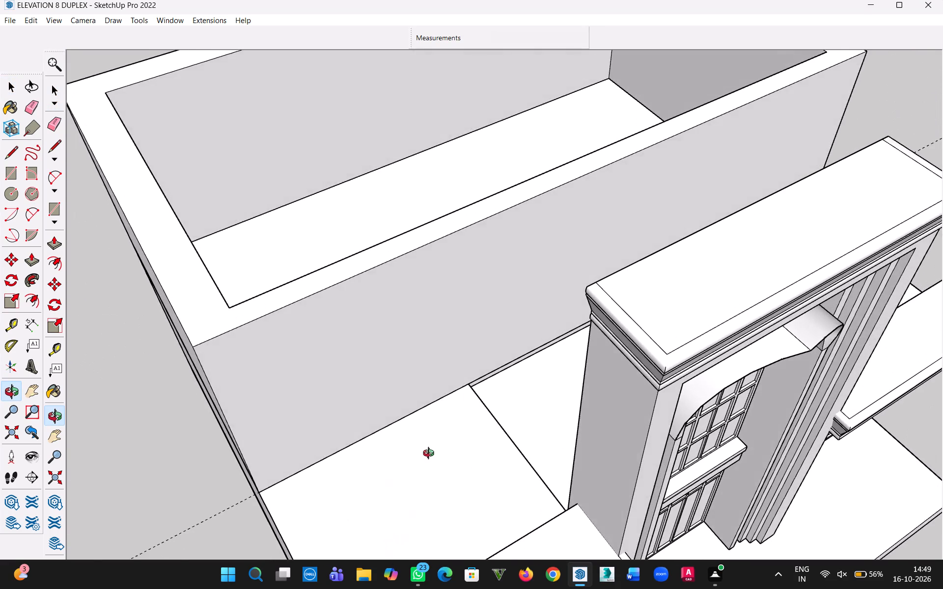
{"action": "middle_click_drag", "start_coordinate": [431, 455], "coordinate": [422, 447]}
{"action": "middle_click_drag", "start_coordinate": [419, 442], "coordinate": [409, 428]}
{"action": "scroll", "coordinate": [509, 472], "scroll_direction": "up", "scroll_amount": 3}
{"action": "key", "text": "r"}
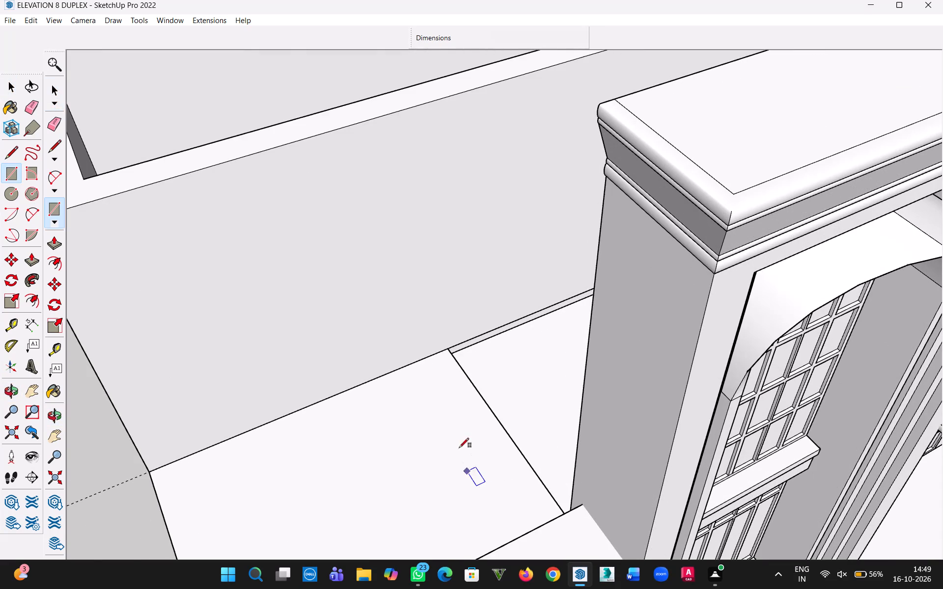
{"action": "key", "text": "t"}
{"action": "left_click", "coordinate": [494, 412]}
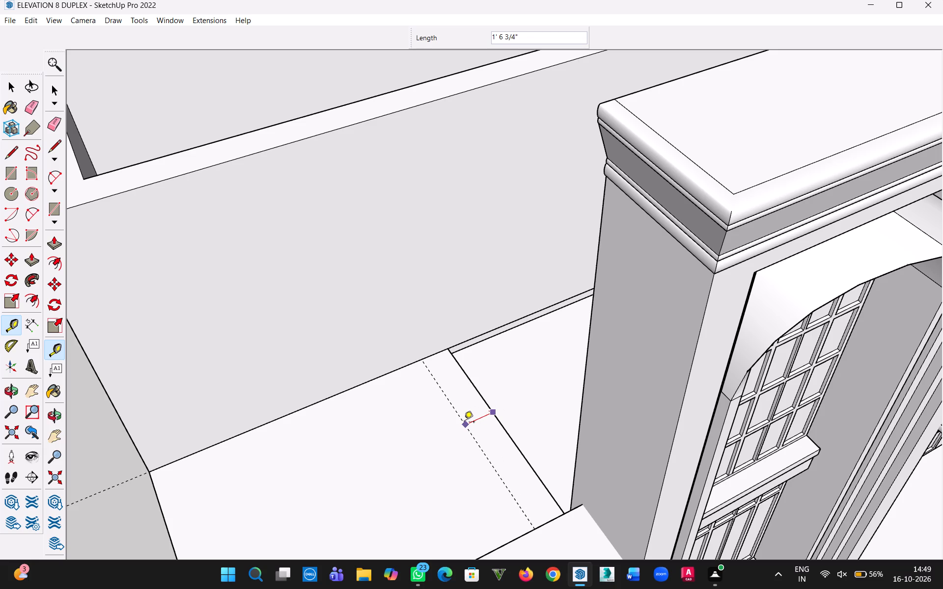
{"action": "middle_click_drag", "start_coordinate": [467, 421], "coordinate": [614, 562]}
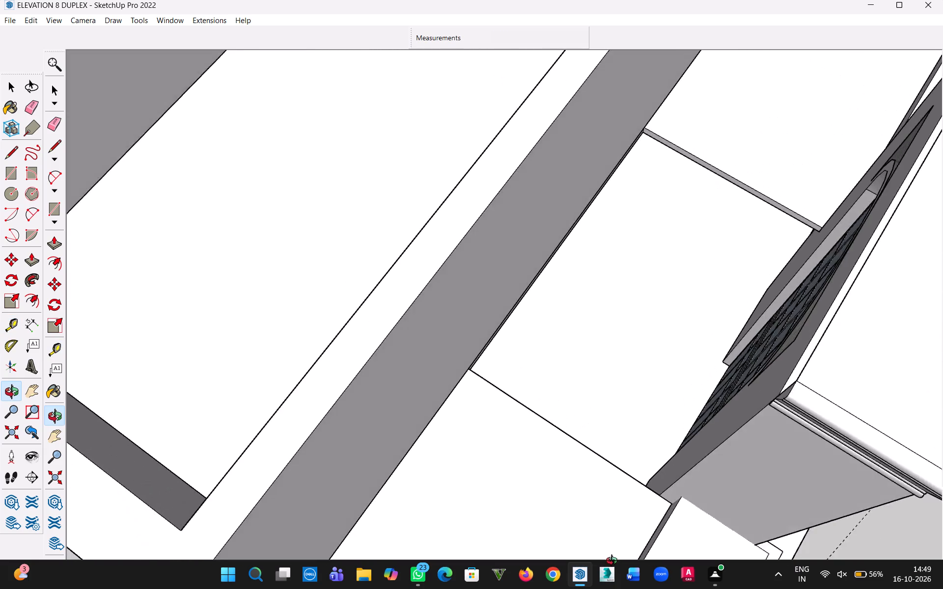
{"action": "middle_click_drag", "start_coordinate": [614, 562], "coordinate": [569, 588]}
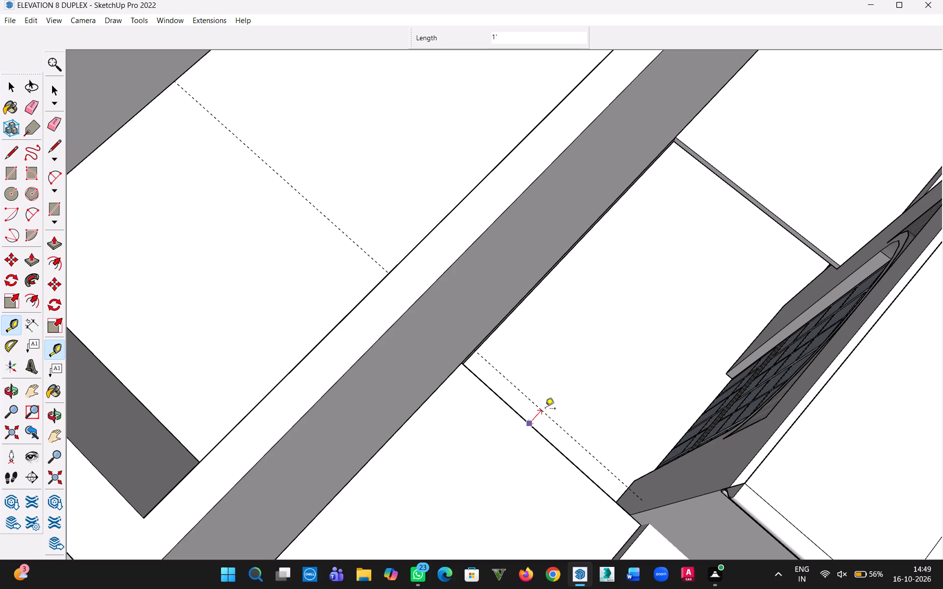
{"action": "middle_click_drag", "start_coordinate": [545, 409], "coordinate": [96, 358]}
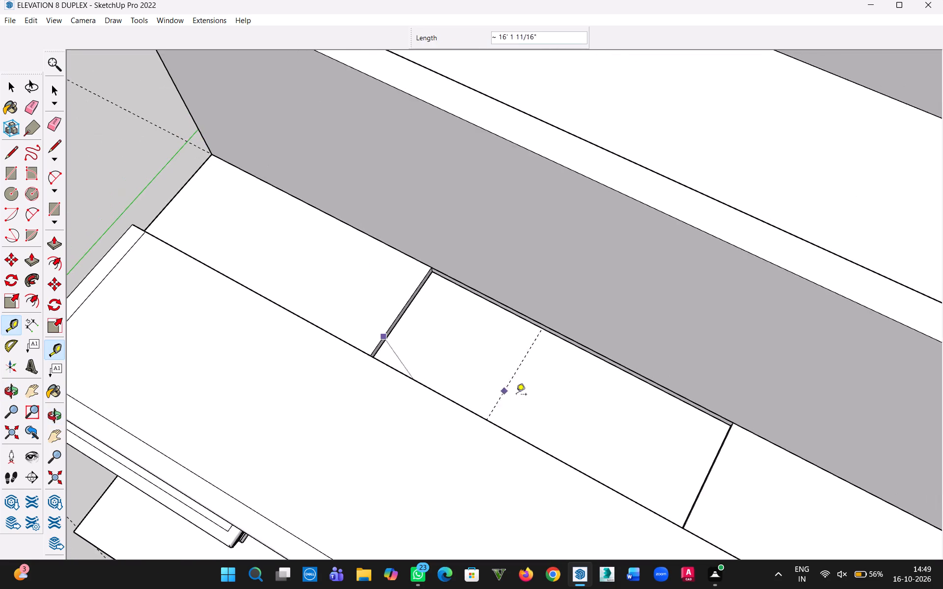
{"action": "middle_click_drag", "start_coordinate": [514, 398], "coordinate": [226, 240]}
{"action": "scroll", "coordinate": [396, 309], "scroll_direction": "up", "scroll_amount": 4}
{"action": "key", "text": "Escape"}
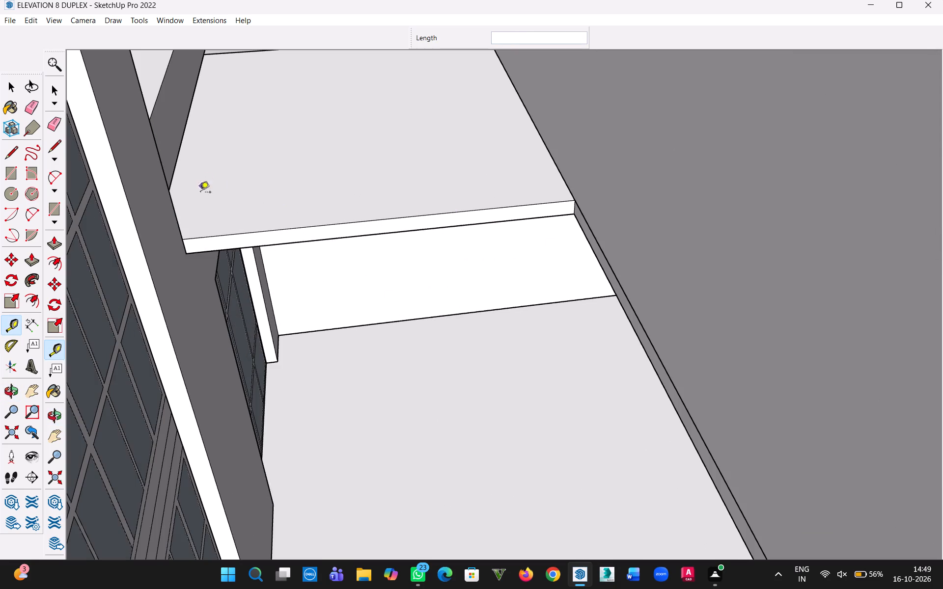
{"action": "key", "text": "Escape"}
Draw a short line across the slab edge where it meets the tower's back, beside the gap.
{"action": "key", "text": "l"}
{"action": "left_click", "coordinate": [184, 255]}
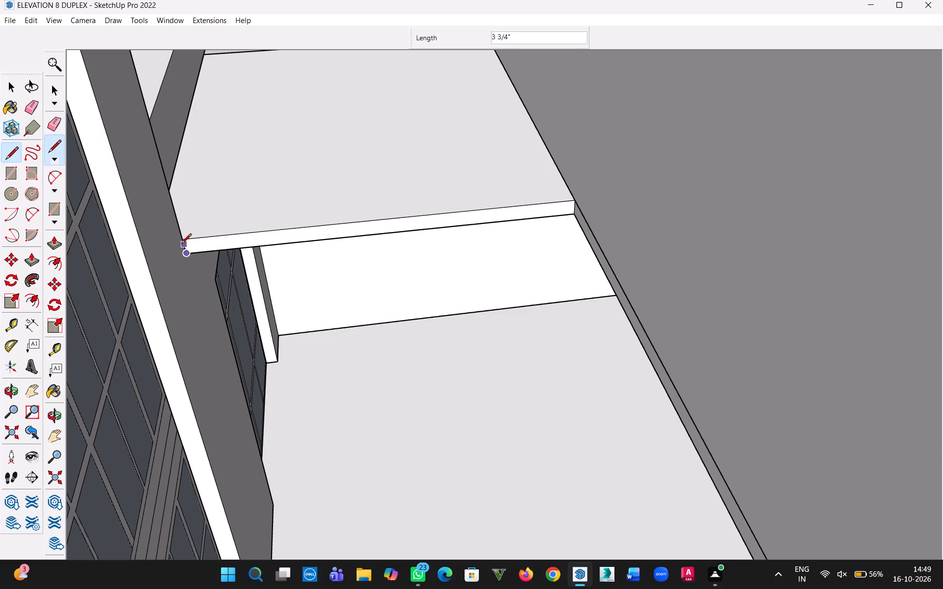
{"action": "left_click", "coordinate": [182, 242]}
{"action": "scroll", "coordinate": [292, 354], "scroll_direction": "down", "scroll_amount": 5}
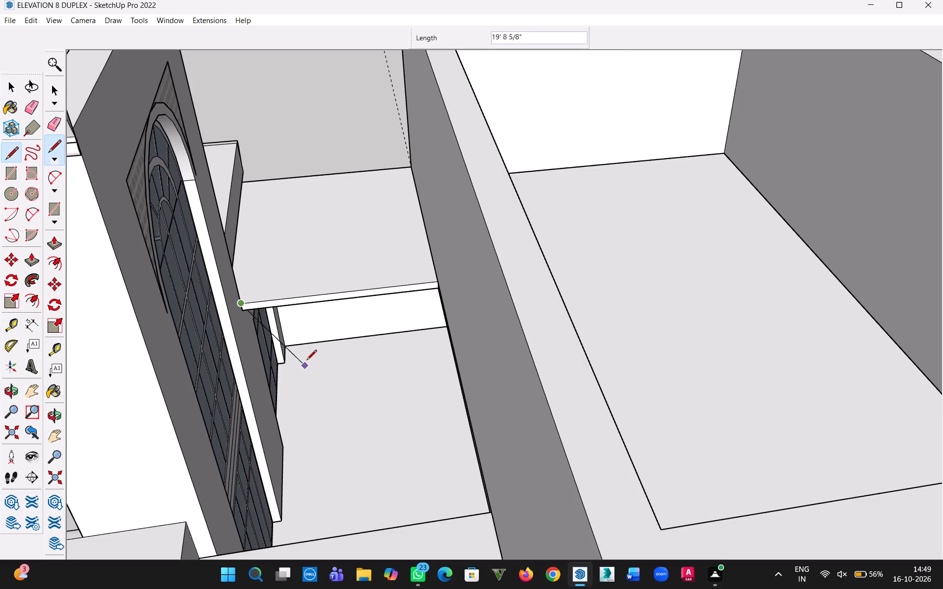
{"action": "key", "text": "p"}
{"action": "scroll", "coordinate": [329, 301], "scroll_direction": "up", "scroll_amount": 4}
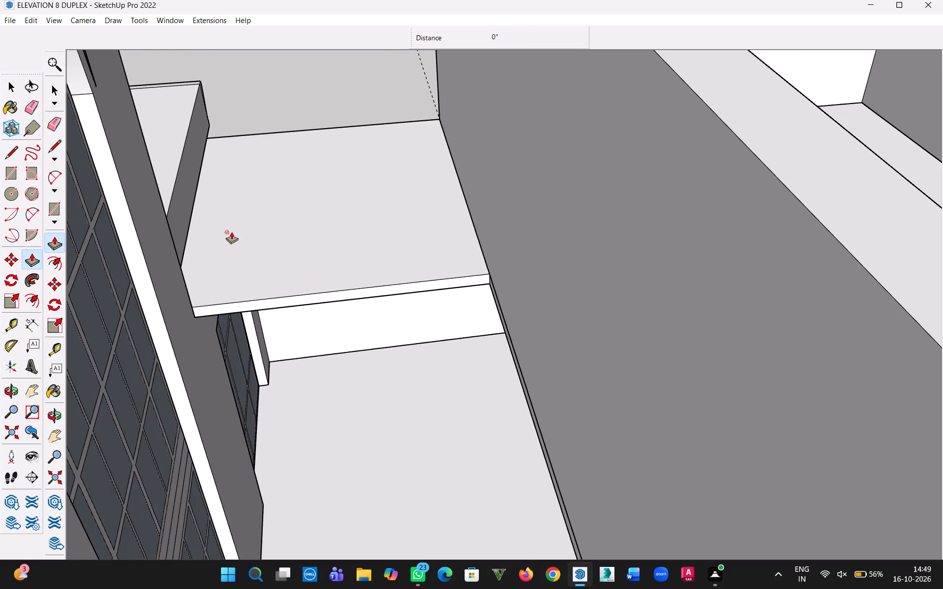
Open the building group containing the roof slab beside the gap for editing.
{"action": "left_click", "coordinate": [11, 85]}
{"action": "double_click", "coordinate": [340, 295]}
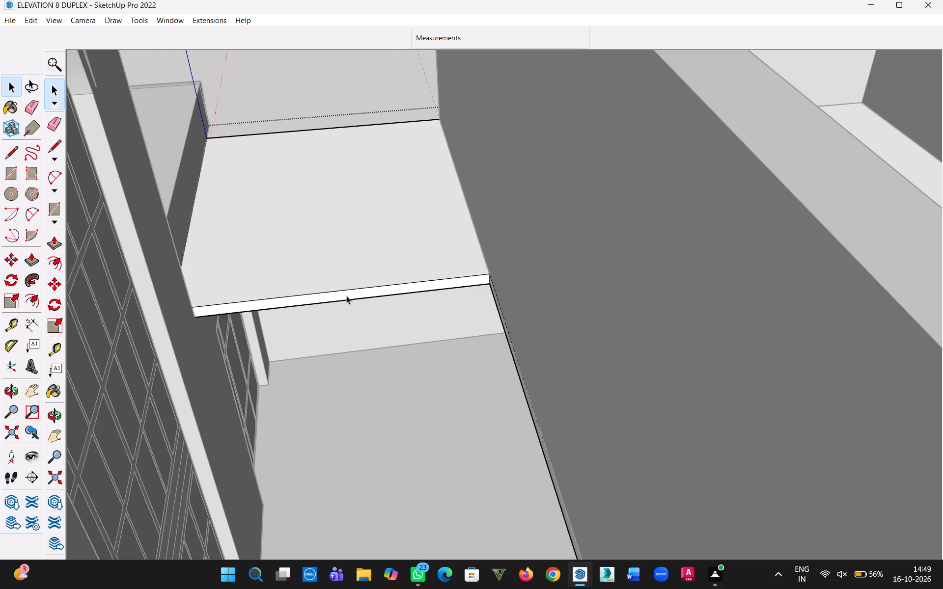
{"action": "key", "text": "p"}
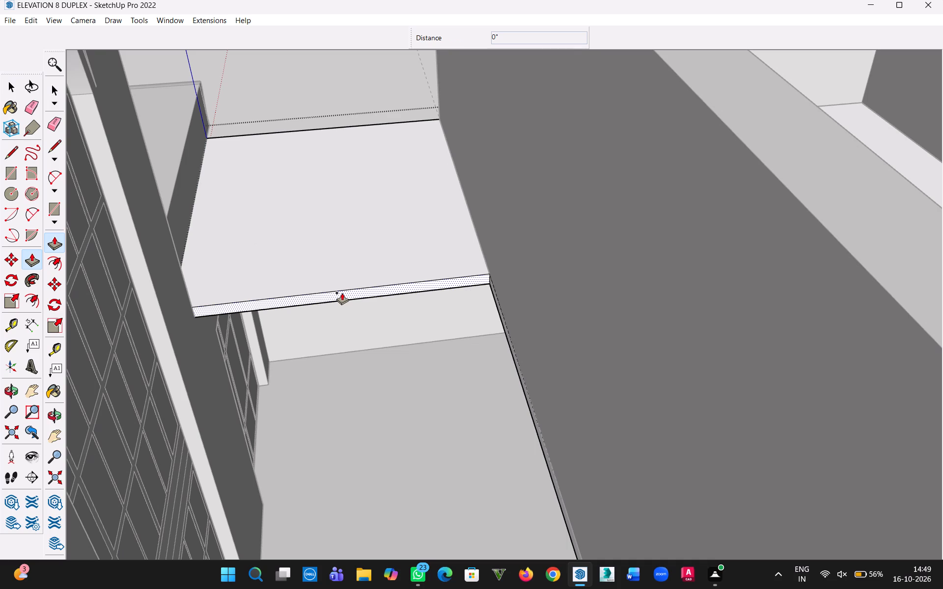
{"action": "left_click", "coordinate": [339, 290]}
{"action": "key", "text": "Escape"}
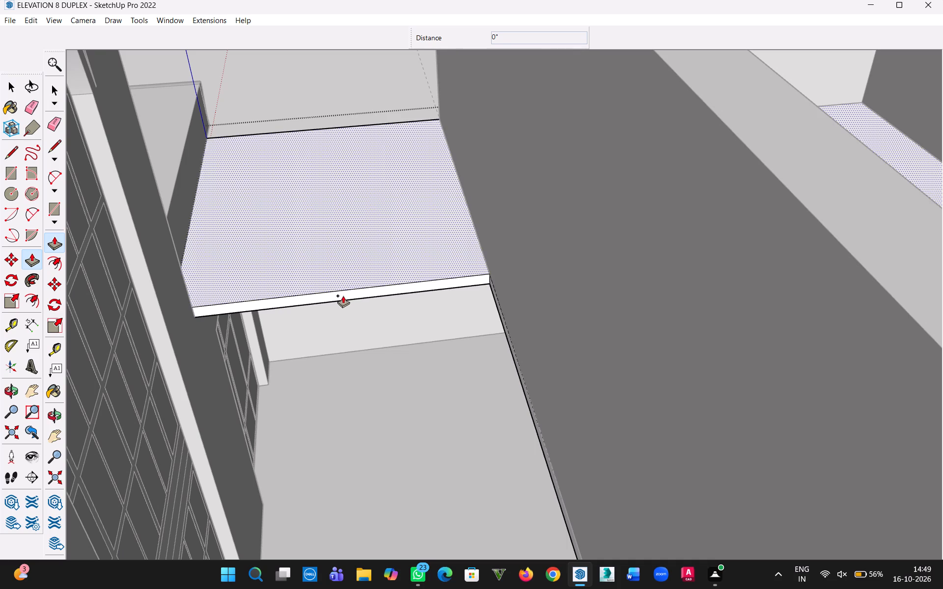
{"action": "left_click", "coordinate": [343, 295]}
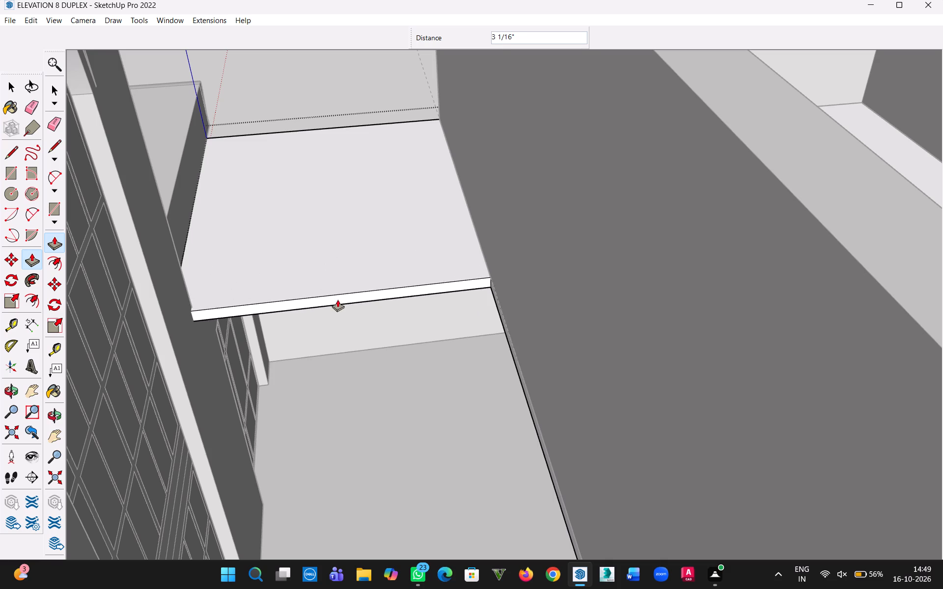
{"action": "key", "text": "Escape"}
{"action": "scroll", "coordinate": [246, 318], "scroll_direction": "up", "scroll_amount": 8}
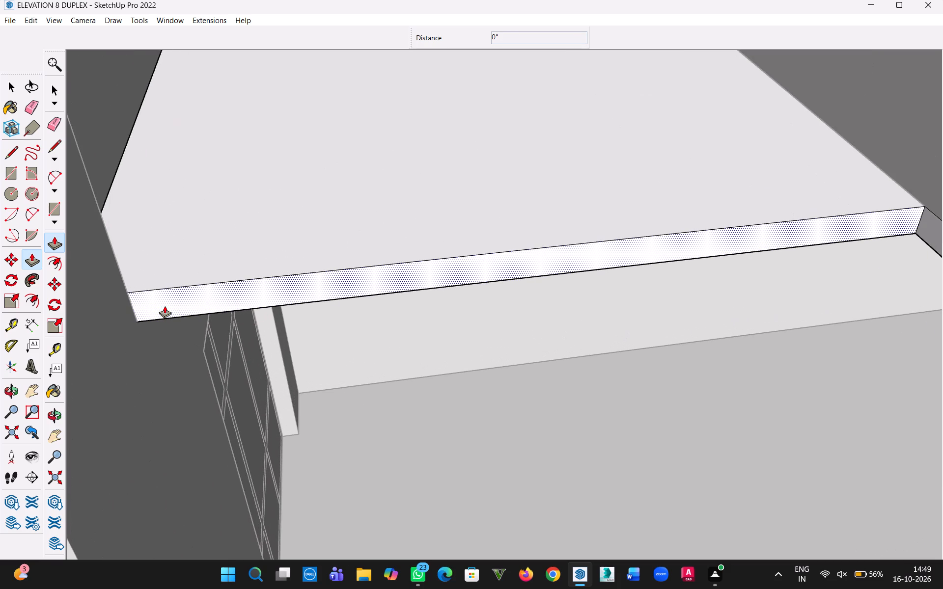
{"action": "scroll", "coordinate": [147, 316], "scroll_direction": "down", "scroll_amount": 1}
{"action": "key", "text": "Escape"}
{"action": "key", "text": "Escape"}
Draw a 6" line closing the end of the slab's edge face where it meets the tower's back.
{"action": "key", "text": "l"}
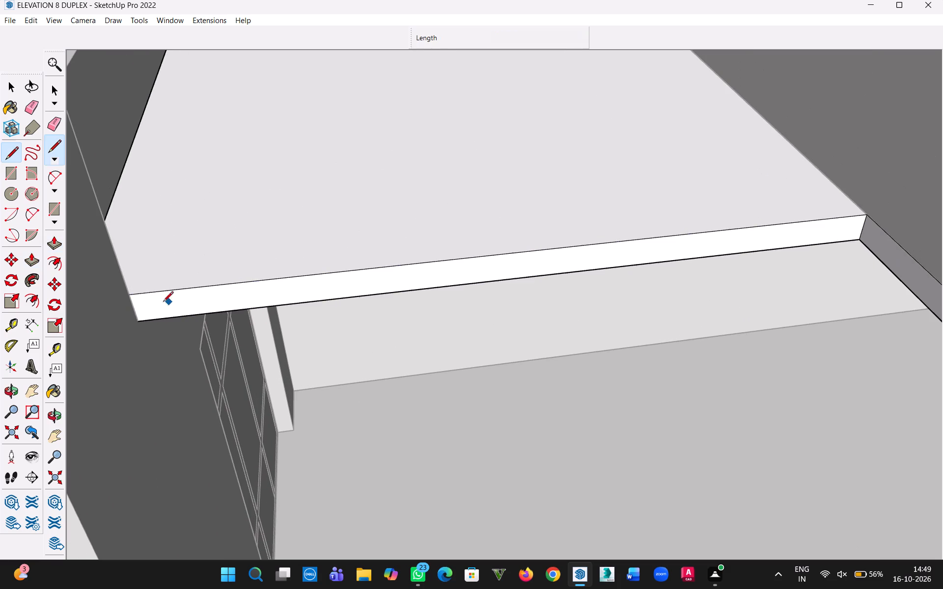
{"action": "left_click", "coordinate": [132, 296]}
{"action": "left_click", "coordinate": [139, 317]}
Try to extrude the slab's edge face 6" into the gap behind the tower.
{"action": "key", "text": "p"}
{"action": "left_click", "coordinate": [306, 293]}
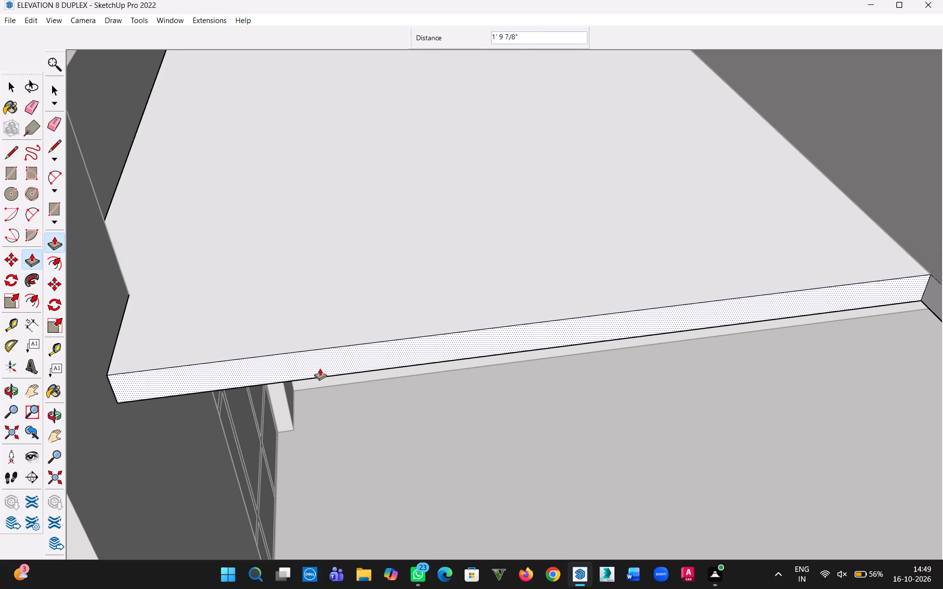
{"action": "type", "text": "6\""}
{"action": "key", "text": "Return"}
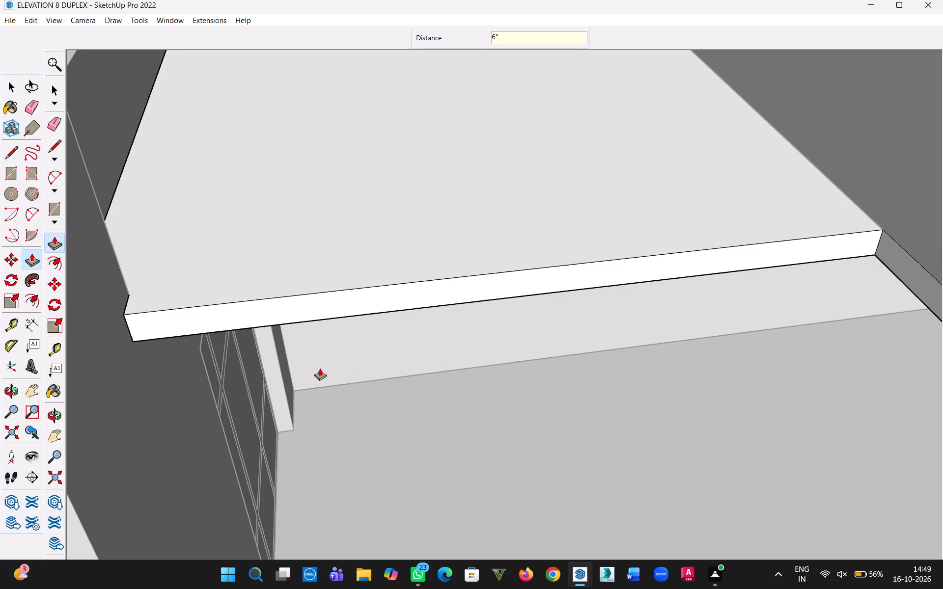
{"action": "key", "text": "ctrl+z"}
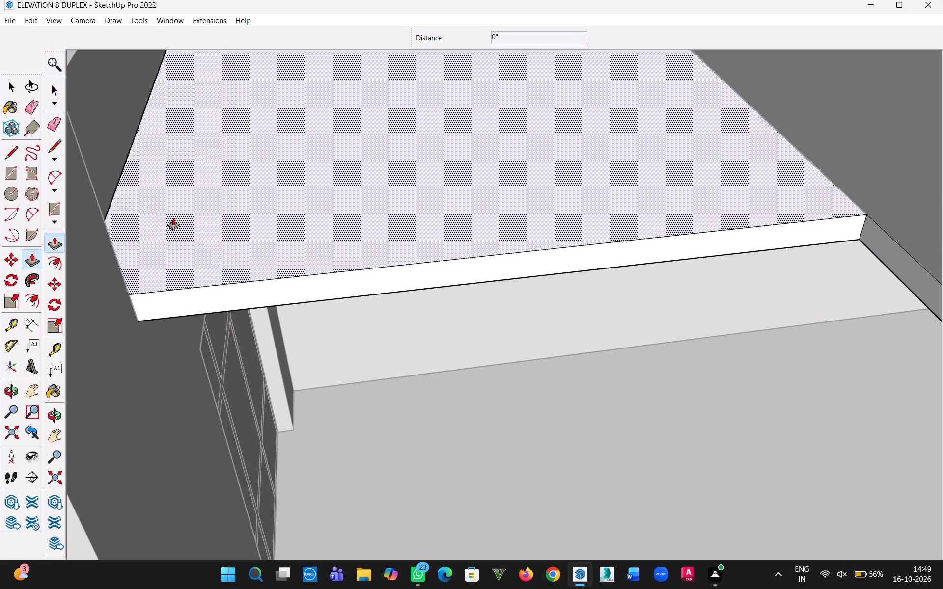
Extrude the slab's edge face 6" into the gap, keeping the original edge as a separate strip on top.
{"action": "left_click", "coordinate": [237, 294]}
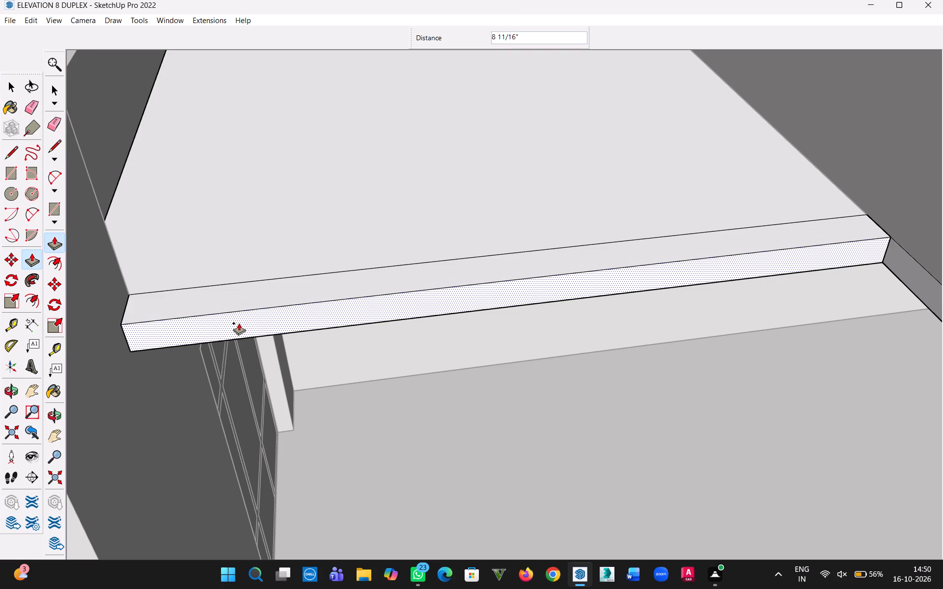
{"action": "type", "text": "6\""}
{"action": "key", "text": "Return"}
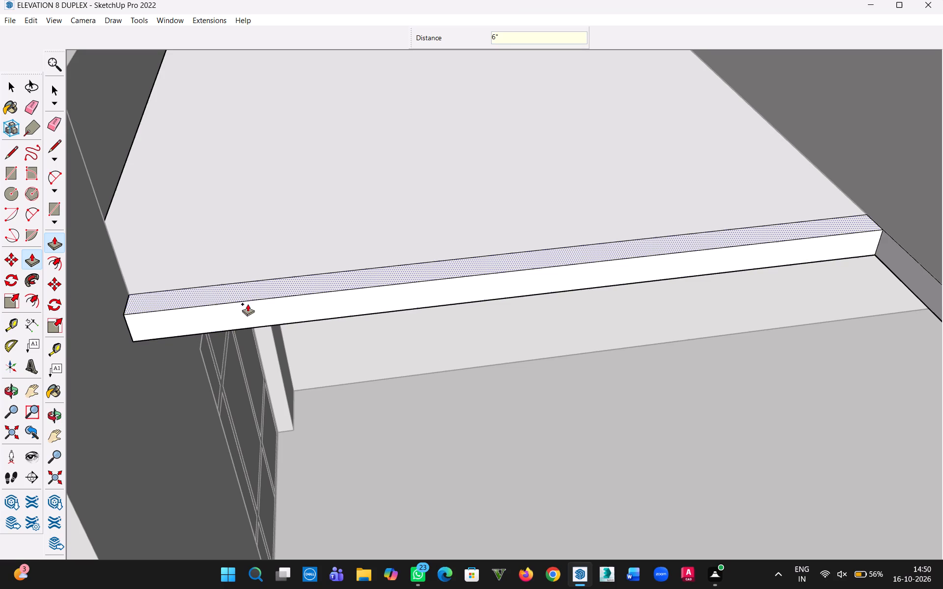
Raise the new 6" strip 15' to the top of the adjacent side wall, forming a cross wall behind the tower.
{"action": "left_click", "coordinate": [255, 294]}
{"action": "scroll", "coordinate": [316, 185], "scroll_direction": "down", "scroll_amount": 8}
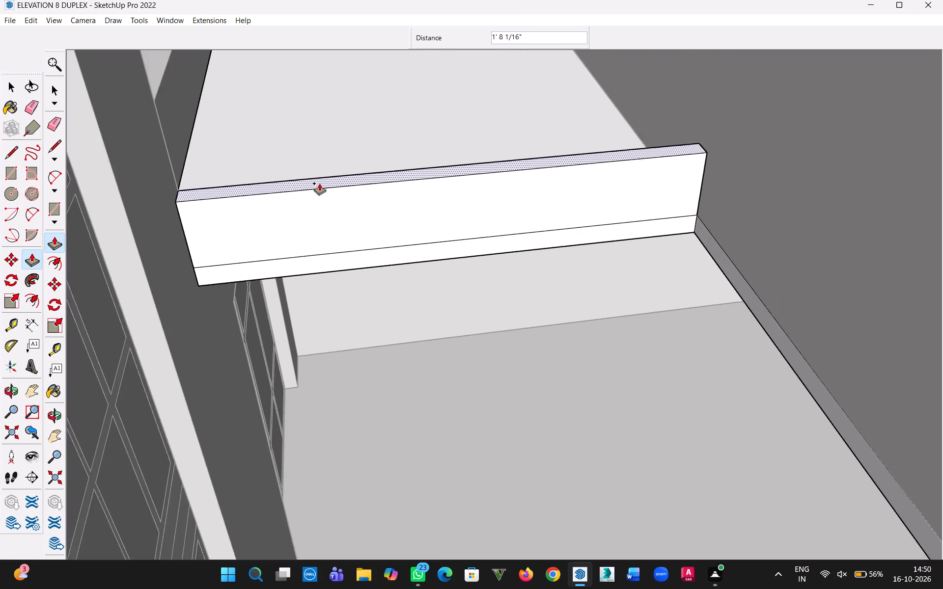
{"action": "scroll", "coordinate": [319, 183], "scroll_direction": "down", "scroll_amount": 2}
{"action": "scroll", "coordinate": [382, 128], "scroll_direction": "down", "scroll_amount": 3}
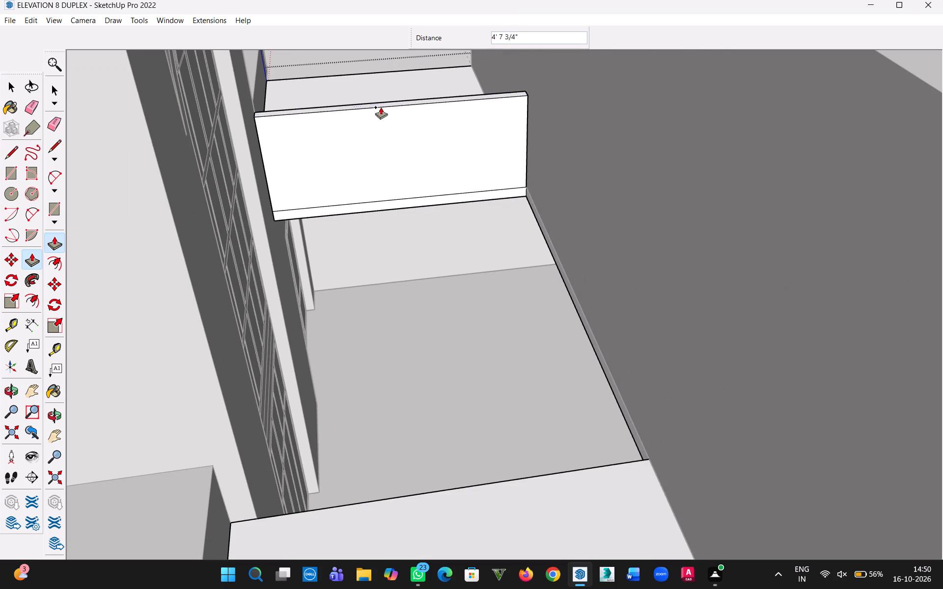
{"action": "scroll", "coordinate": [381, 107], "scroll_direction": "down", "scroll_amount": 2}
{"action": "key", "text": "h"}
{"action": "left_click_drag", "start_coordinate": [381, 107], "coordinate": [398, 310]}
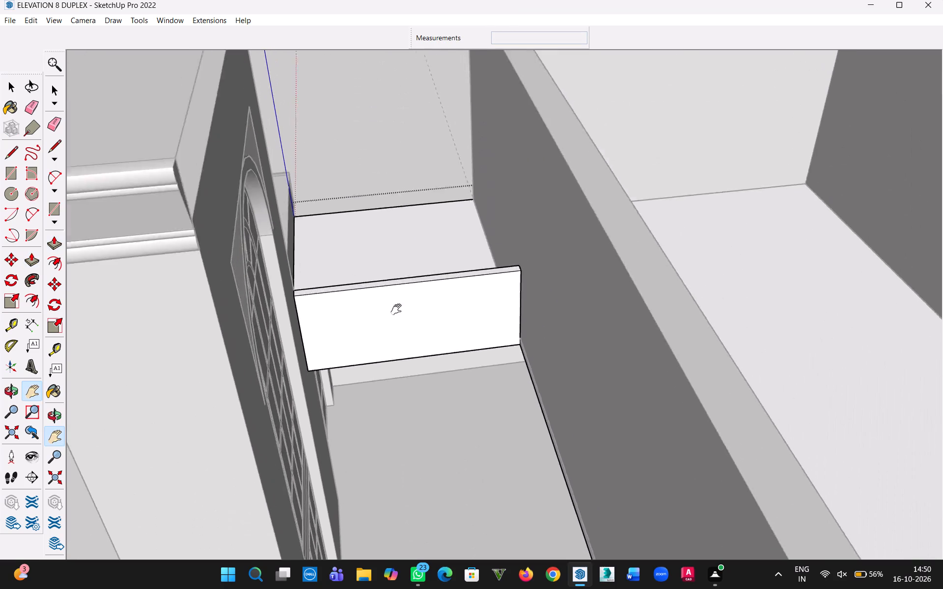
{"action": "left_click_drag", "start_coordinate": [398, 310], "coordinate": [403, 384]}
{"action": "key", "text": "Escape"}
{"action": "left_click", "coordinate": [587, 282]}
{"action": "scroll", "coordinate": [434, 456], "scroll_direction": "down", "scroll_amount": 1}
{"action": "middle_click", "coordinate": [433, 456]}
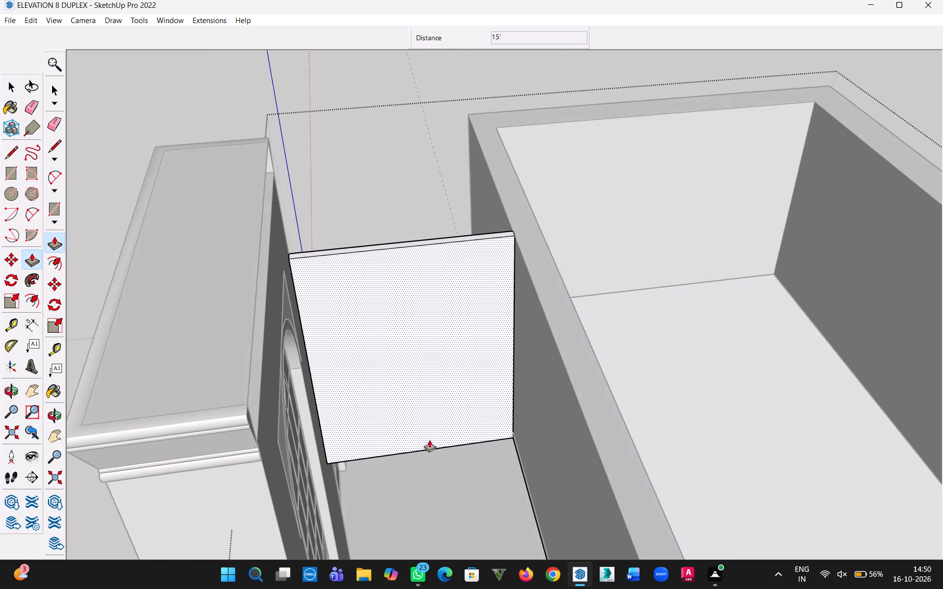
Draw a 6" line closing the tower-side end of the opposite slab's edge face, across the gap.
{"action": "scroll", "coordinate": [429, 402], "scroll_direction": "down", "scroll_amount": 5}
{"action": "key", "text": "h"}
{"action": "left_click_drag", "start_coordinate": [441, 456], "coordinate": [385, 213]}
{"action": "middle_click_drag", "start_coordinate": [388, 261], "coordinate": [504, 365]}
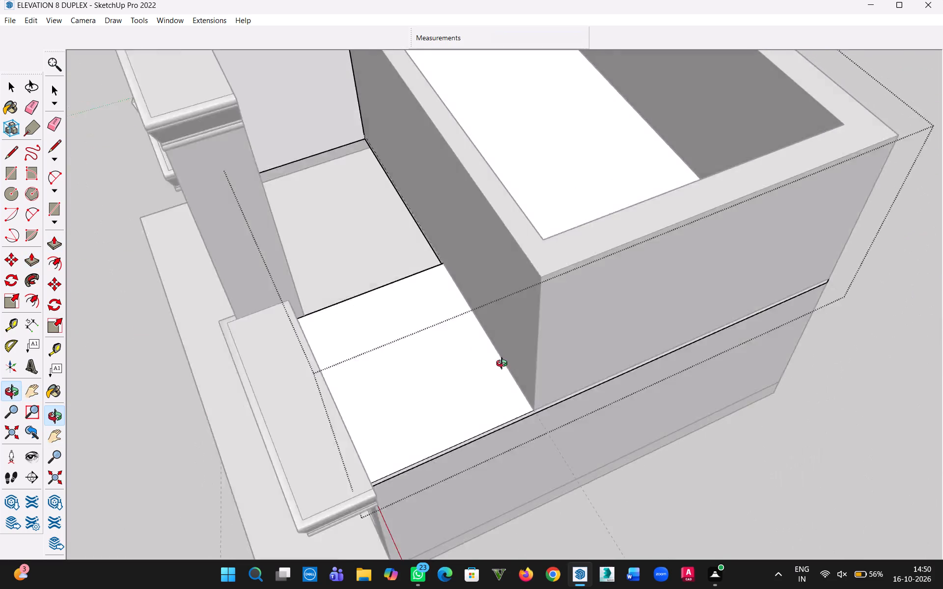
{"action": "middle_click_drag", "start_coordinate": [504, 365], "coordinate": [519, 372]}
{"action": "scroll", "coordinate": [376, 287], "scroll_direction": "up", "scroll_amount": 6}
{"action": "key", "text": "Escape"}
{"action": "key", "text": "t"}
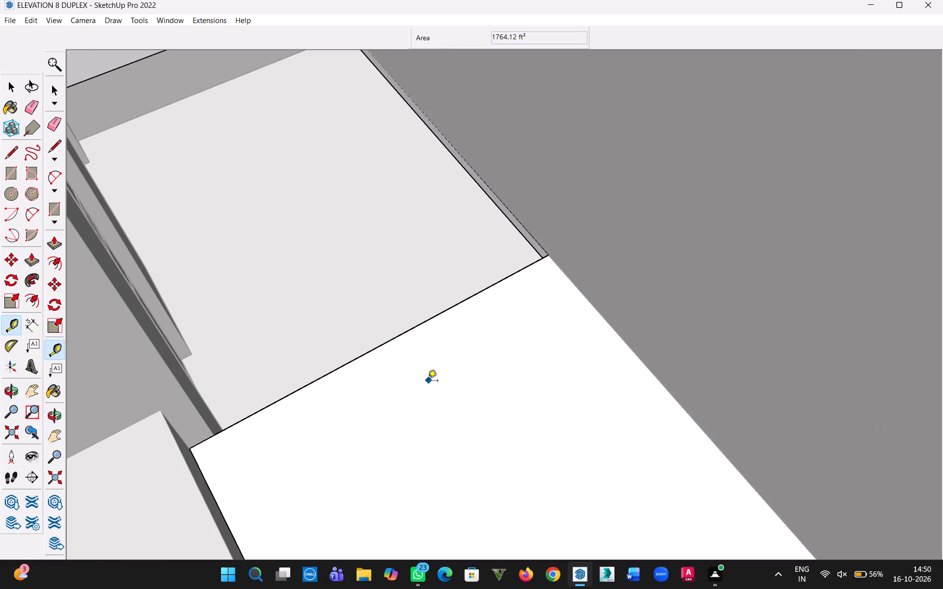
{"action": "middle_click_drag", "start_coordinate": [401, 344], "coordinate": [0, 346]}
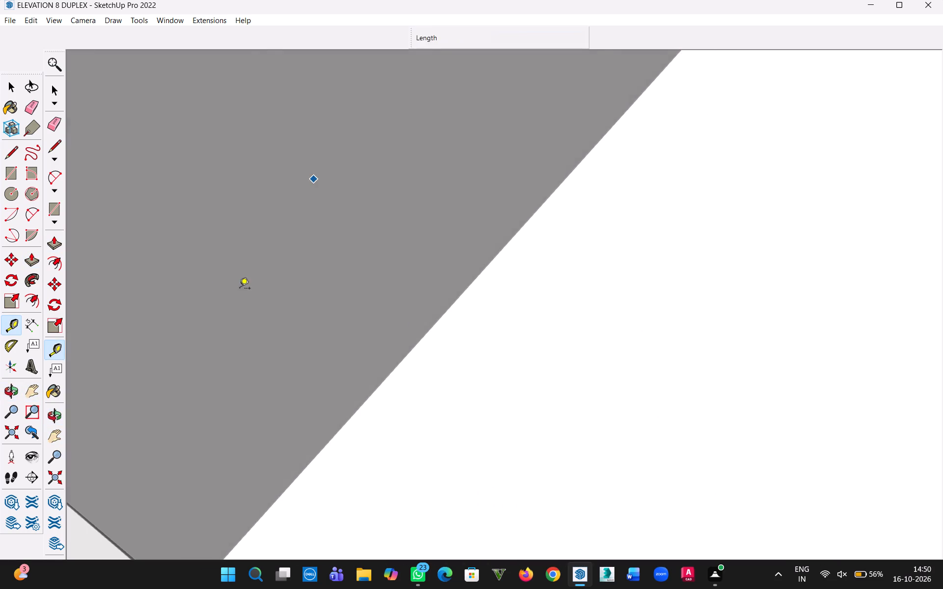
{"action": "scroll", "coordinate": [488, 373], "scroll_direction": "down", "scroll_amount": 6}
{"action": "middle_click_drag", "start_coordinate": [343, 323], "coordinate": [942, 391]}
{"action": "middle_click_drag", "start_coordinate": [404, 423], "coordinate": [750, 410]}
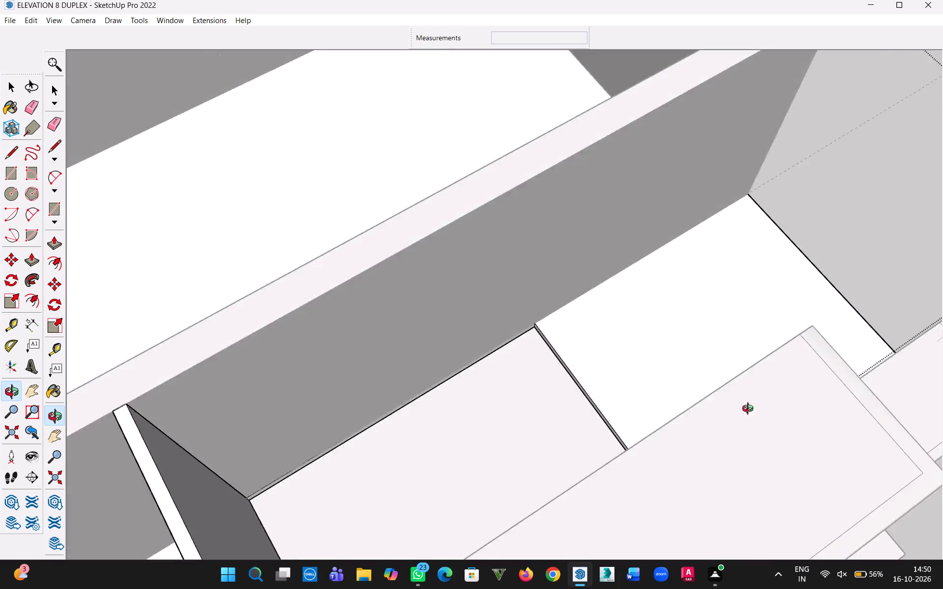
{"action": "middle_click_drag", "start_coordinate": [750, 410], "coordinate": [942, 316]}
{"action": "scroll", "coordinate": [688, 348], "scroll_direction": "up", "scroll_amount": 10}
{"action": "key", "text": "l"}
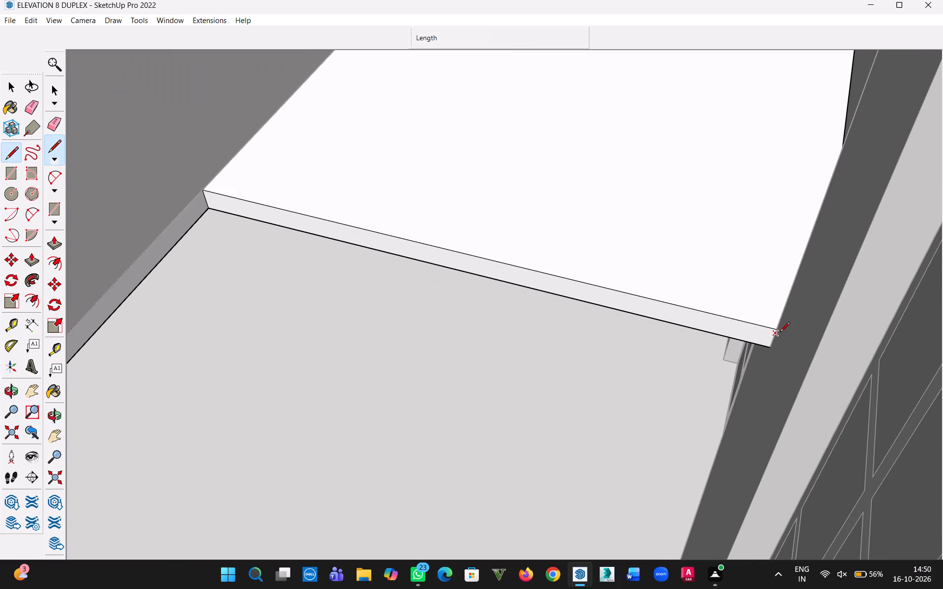
{"action": "left_click", "coordinate": [770, 349]}
{"action": "scroll", "coordinate": [772, 334], "scroll_direction": "up", "scroll_amount": 12}
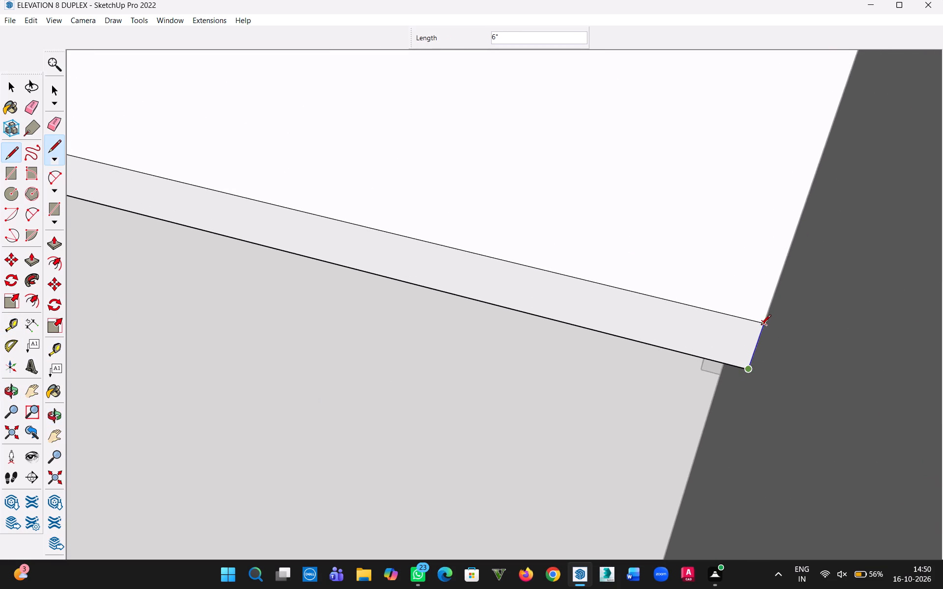
{"action": "left_click", "coordinate": [762, 324]}
Extrude the opposite slab's edge face 6" into the gap, keeping a separate strip on top.
{"action": "scroll", "coordinate": [659, 359], "scroll_direction": "down", "scroll_amount": 7}
{"action": "key", "text": "p"}
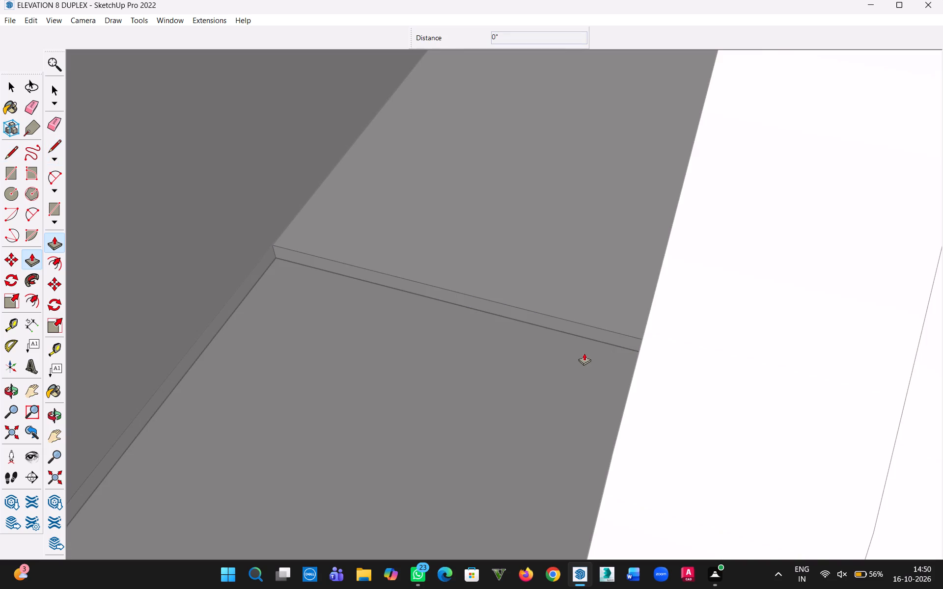
{"action": "middle_click_drag", "start_coordinate": [591, 344], "coordinate": [666, 334]}
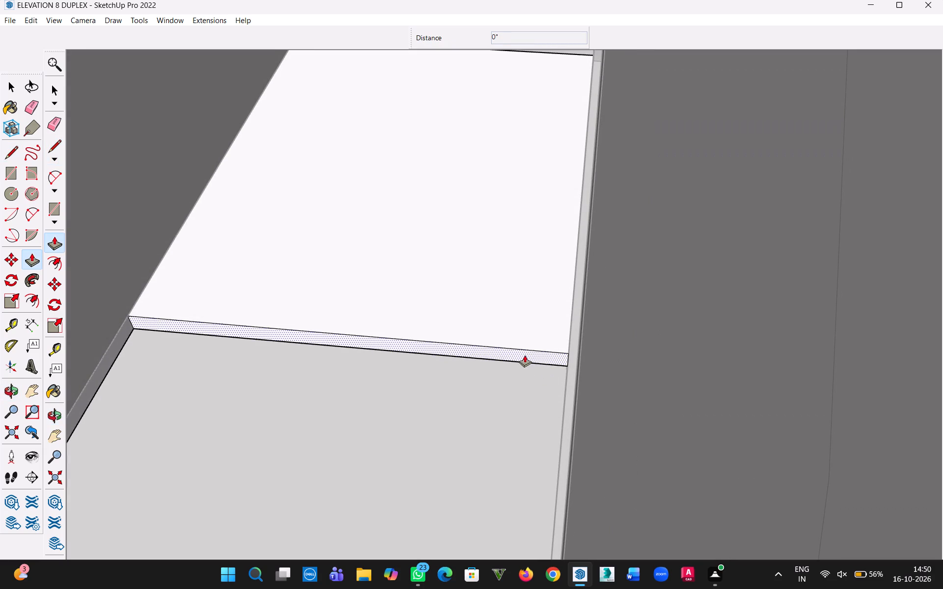
{"action": "left_click", "coordinate": [525, 355]}
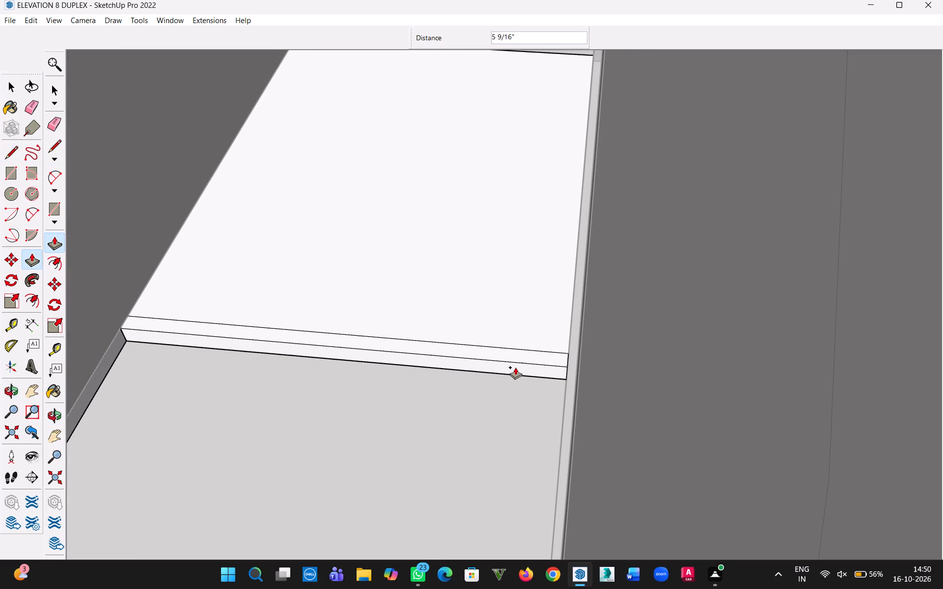
{"action": "type", "text": "6\""}
{"action": "key", "text": "Return"}
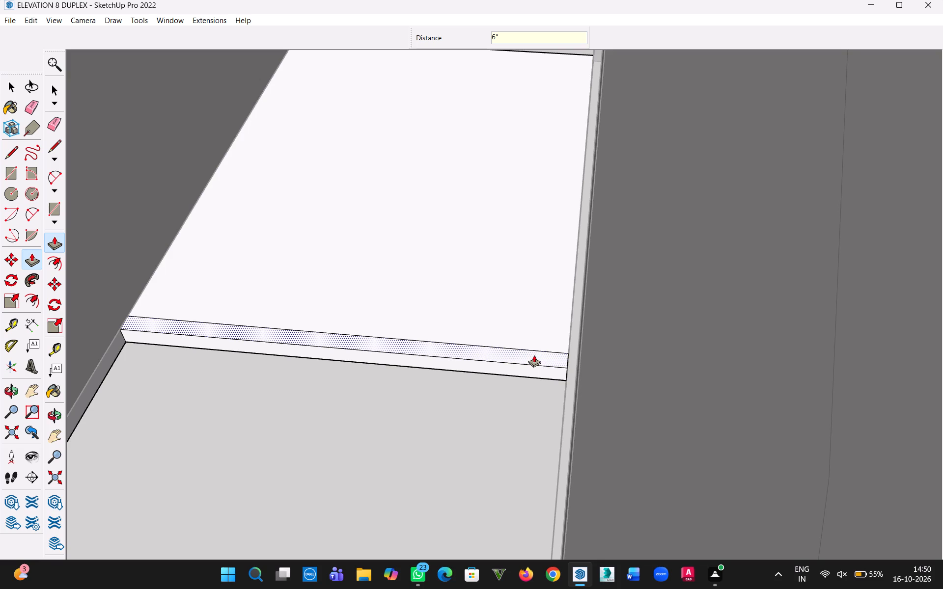
Raise the second 6" strip 15' to the side wall's top, forming the opposite cross wall behind the tower.
{"action": "left_click", "coordinate": [534, 355]}
{"action": "scroll", "coordinate": [469, 248], "scroll_direction": "down", "scroll_amount": 20}
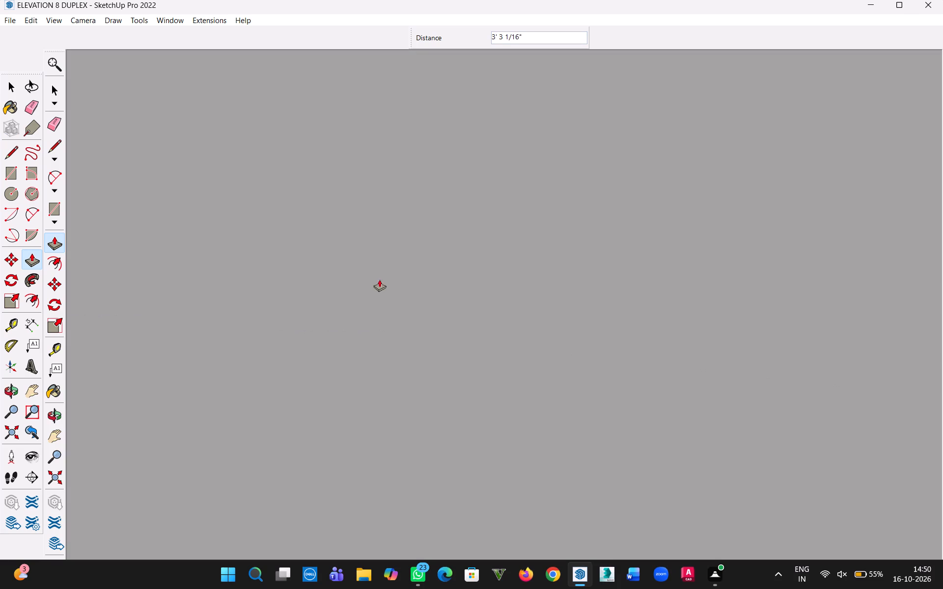
{"action": "scroll", "coordinate": [379, 279], "scroll_direction": "down", "scroll_amount": 14}
{"action": "left_click", "coordinate": [11, 434]}
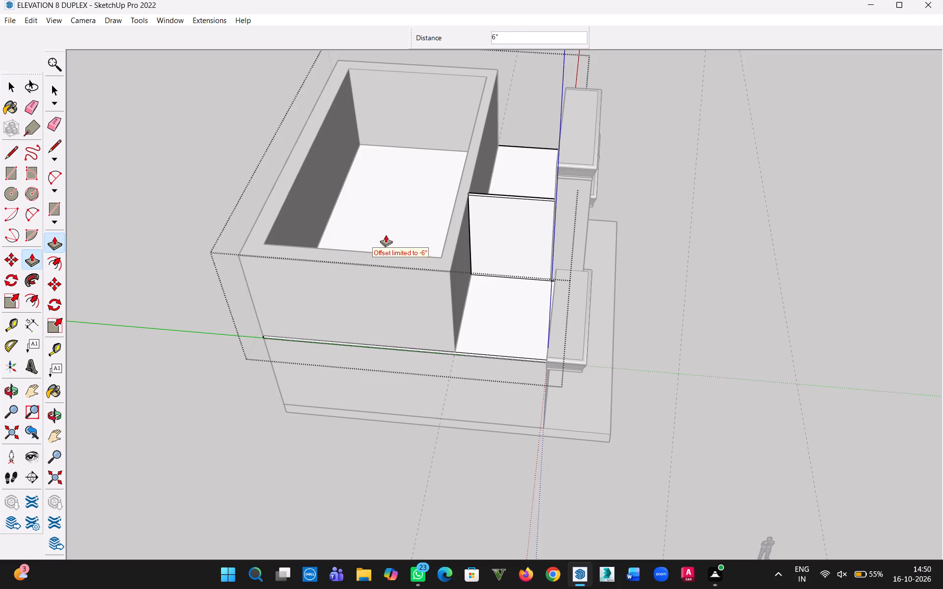
{"action": "middle_click_drag", "start_coordinate": [457, 222], "coordinate": [416, 376]}
{"action": "scroll", "coordinate": [457, 212], "scroll_direction": "up", "scroll_amount": 9}
{"action": "left_click", "coordinate": [482, 221]}
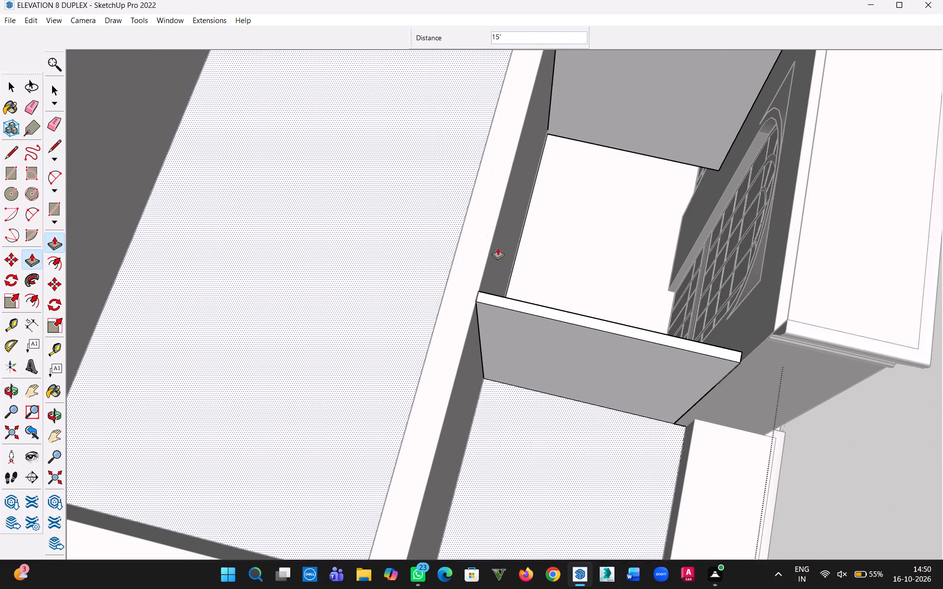
Examine the finished cross walls and the upper storey from the front, the side and above.
{"action": "scroll", "coordinate": [525, 311], "scroll_direction": "down", "scroll_amount": 5}
{"action": "middle_click_drag", "start_coordinate": [518, 319], "coordinate": [402, 238]}
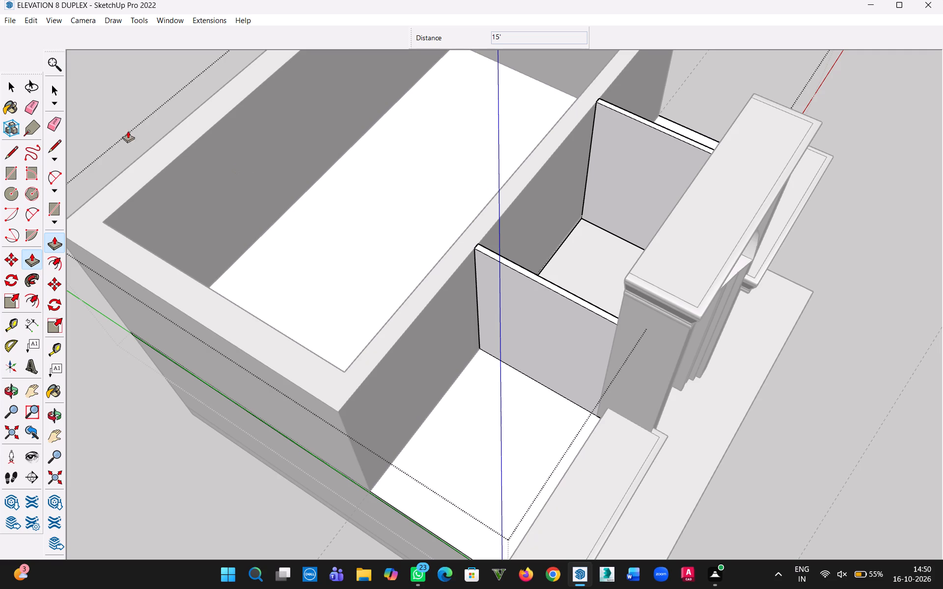
{"action": "left_click", "coordinate": [4, 87]}
{"action": "left_click", "coordinate": [496, 399]}
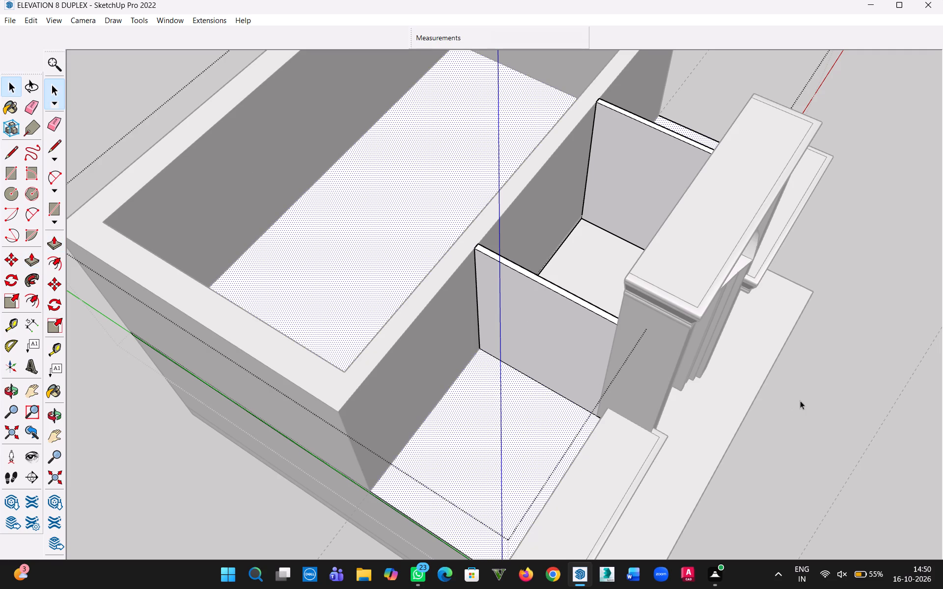
{"action": "left_click", "coordinate": [800, 401]}
{"action": "middle_click_drag", "start_coordinate": [793, 416], "coordinate": [521, 178]}
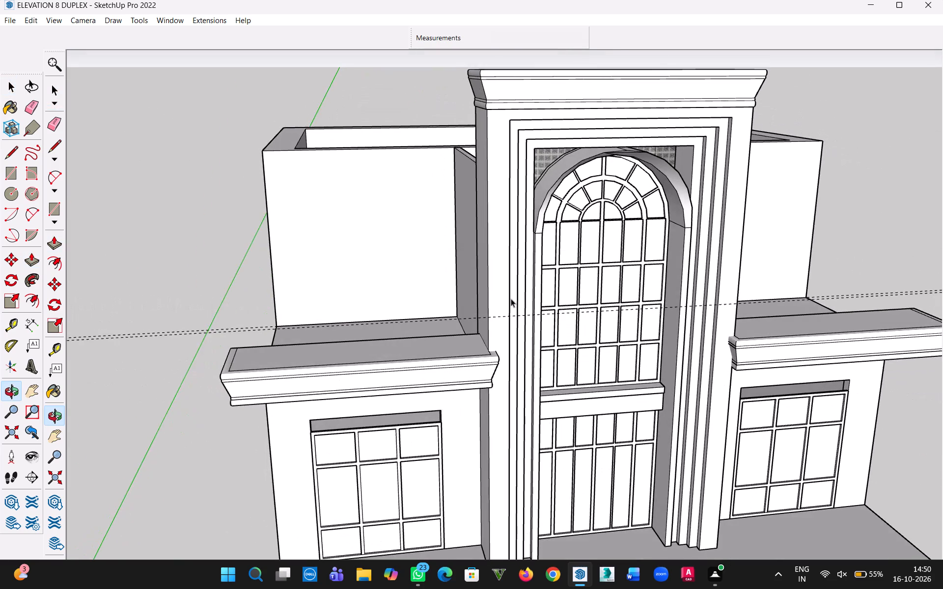
{"action": "scroll", "coordinate": [477, 307], "scroll_direction": "down", "scroll_amount": 2}
{"action": "middle_click_drag", "start_coordinate": [388, 246], "coordinate": [411, 285]}
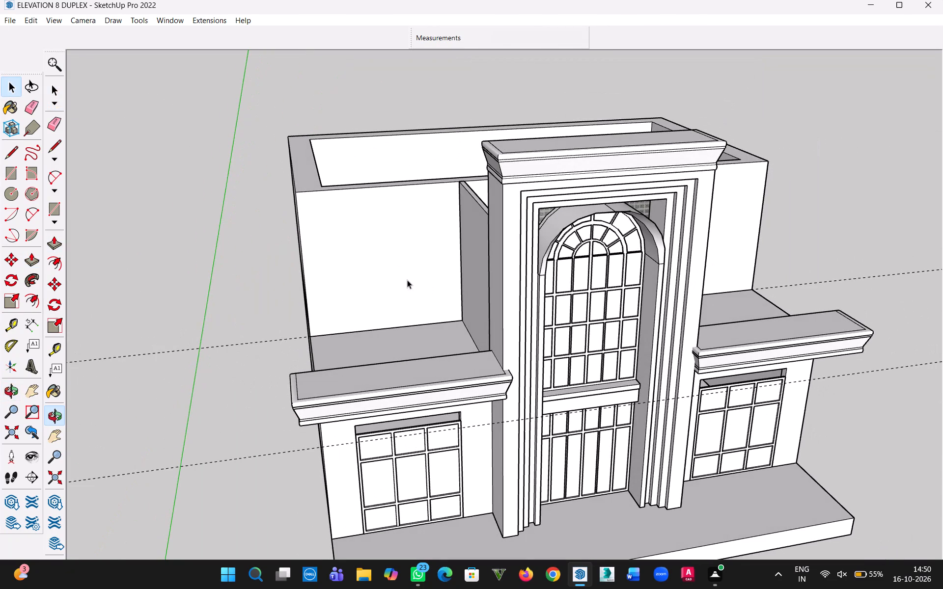
{"action": "middle_click_drag", "start_coordinate": [407, 301], "coordinate": [473, 345]}
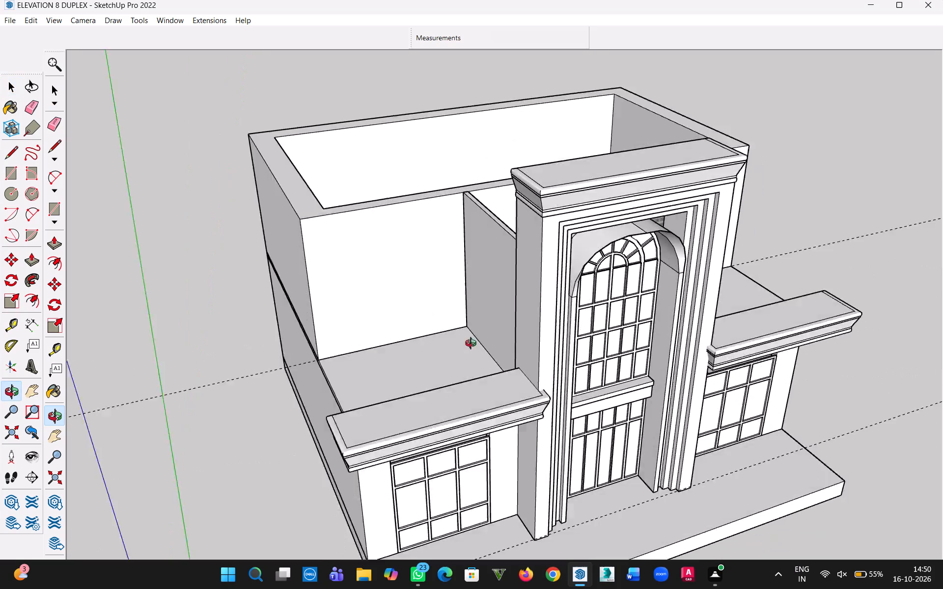
{"action": "middle_click_drag", "start_coordinate": [473, 345], "coordinate": [524, 365]}
{"action": "middle_click_drag", "start_coordinate": [462, 308], "coordinate": [811, 360]}
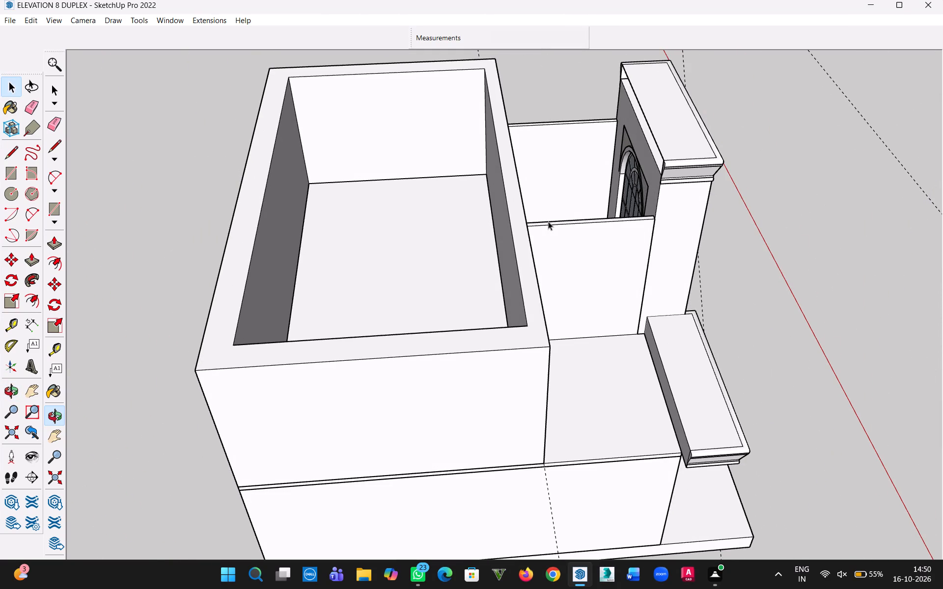
{"action": "middle_click_drag", "start_coordinate": [473, 292], "coordinate": [499, 369]}
{"action": "middle_click_drag", "start_coordinate": [405, 325], "coordinate": [457, 361]}
{"action": "scroll", "coordinate": [424, 402], "scroll_direction": "down", "scroll_amount": 2}
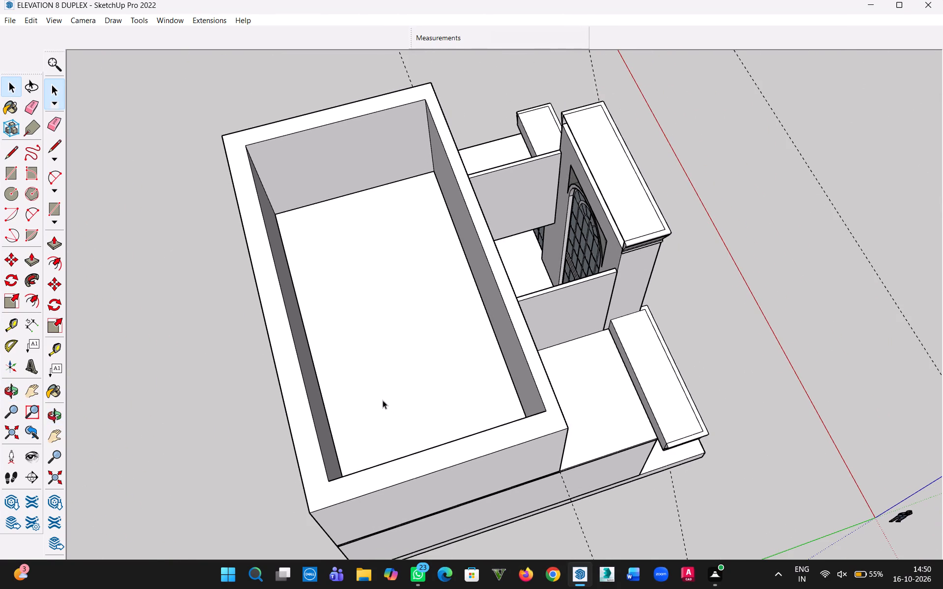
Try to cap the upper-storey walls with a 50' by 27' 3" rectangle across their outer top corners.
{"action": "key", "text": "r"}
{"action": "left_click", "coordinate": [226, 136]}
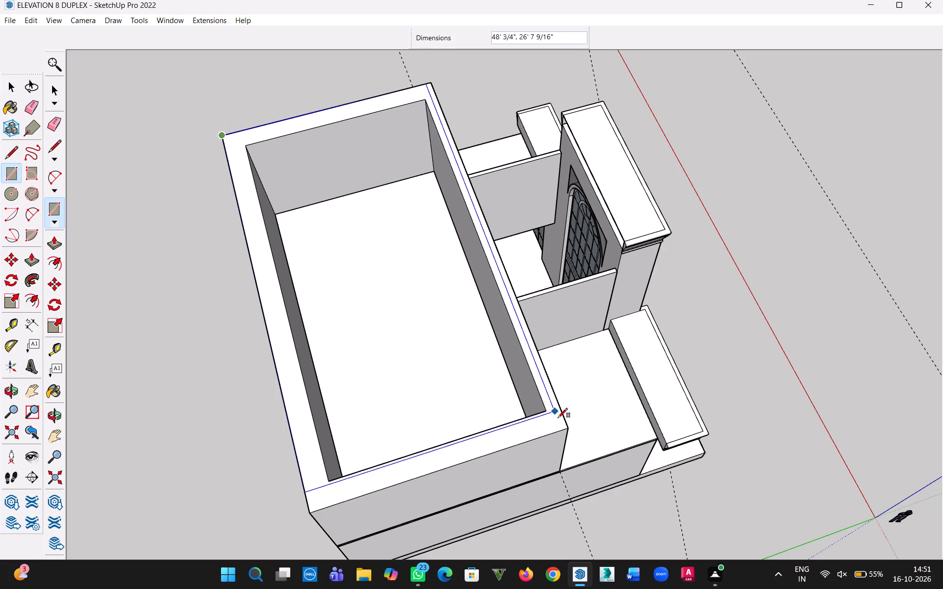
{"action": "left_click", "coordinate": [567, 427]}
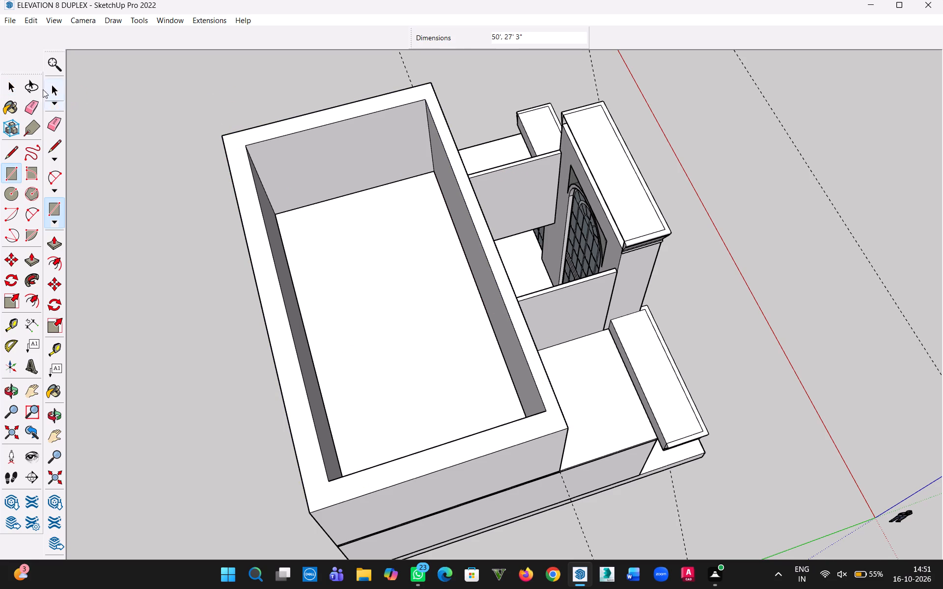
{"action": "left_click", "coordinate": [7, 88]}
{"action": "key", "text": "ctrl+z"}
Group all the connected geometry of the upper-storey walls.
{"action": "triple_click", "coordinate": [281, 306]}
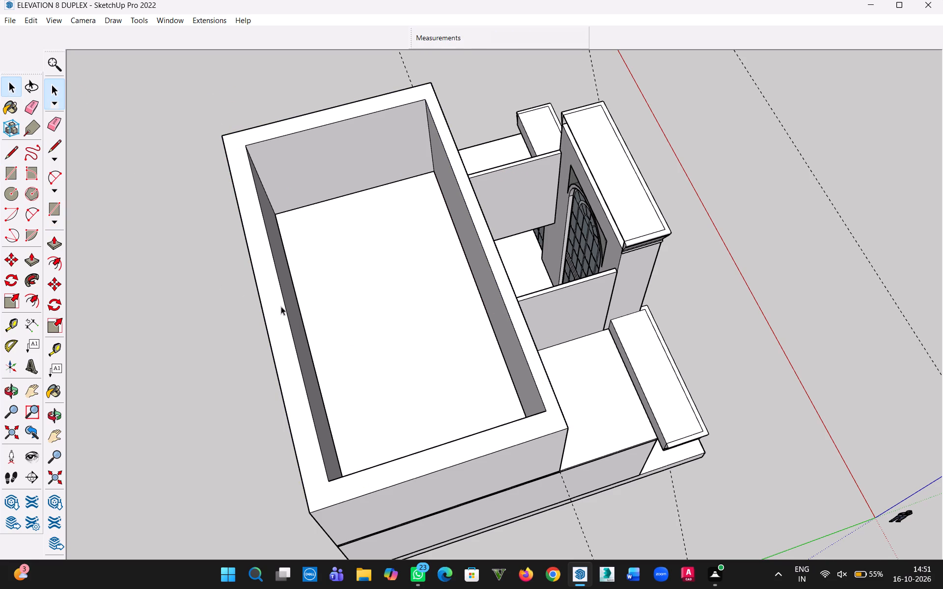
{"action": "middle_click_drag", "start_coordinate": [526, 378], "coordinate": [354, 169]}
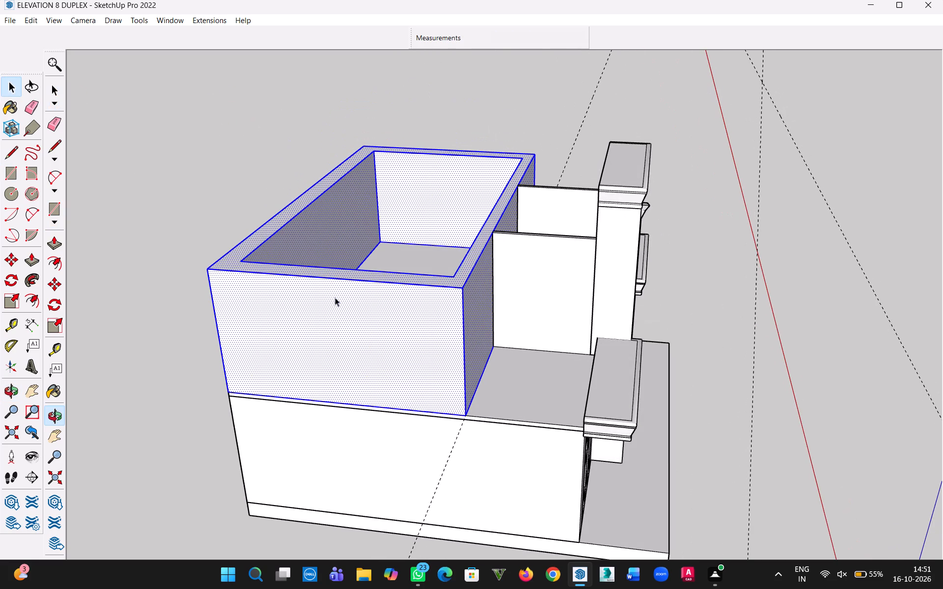
{"action": "right_click", "coordinate": [345, 320]}
{"action": "left_click", "coordinate": [390, 418]}
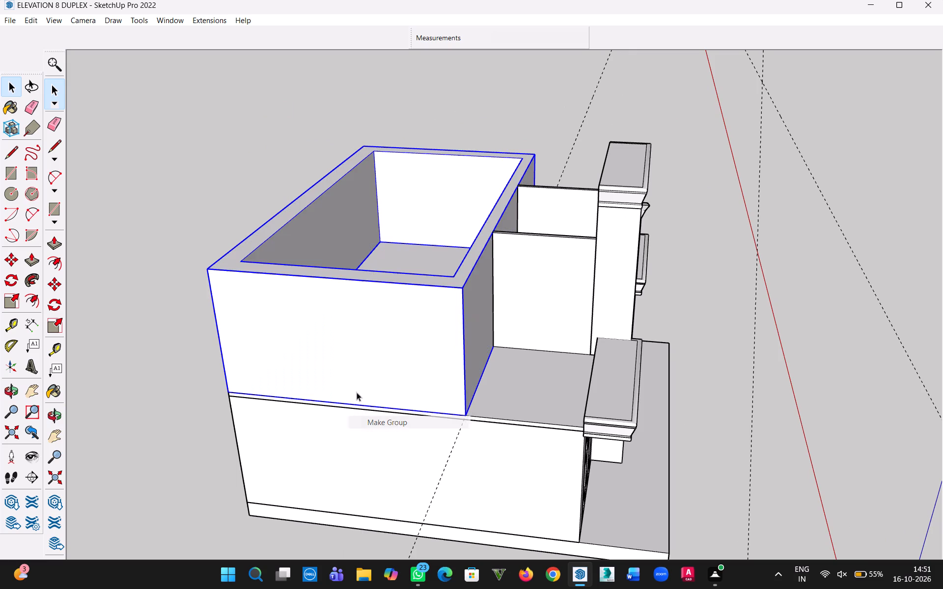
{"action": "left_click", "coordinate": [164, 212]}
Draw a 50' by 27' 3" rectangle over the grouped upper-storey walls, between opposite outer top corners.
{"action": "middle_click_drag", "start_coordinate": [308, 242], "coordinate": [367, 336]}
{"action": "key", "text": "r"}
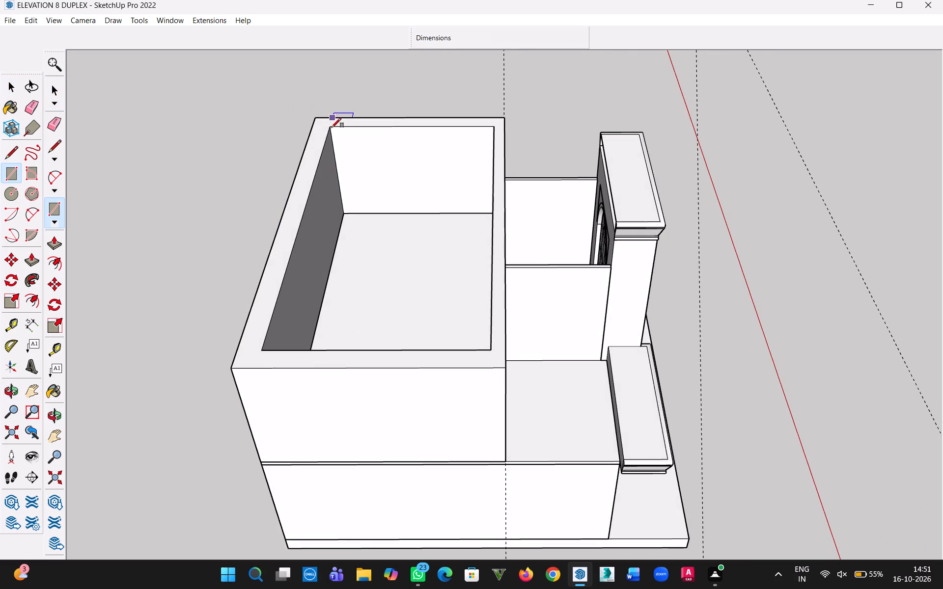
{"action": "left_click", "coordinate": [317, 118]}
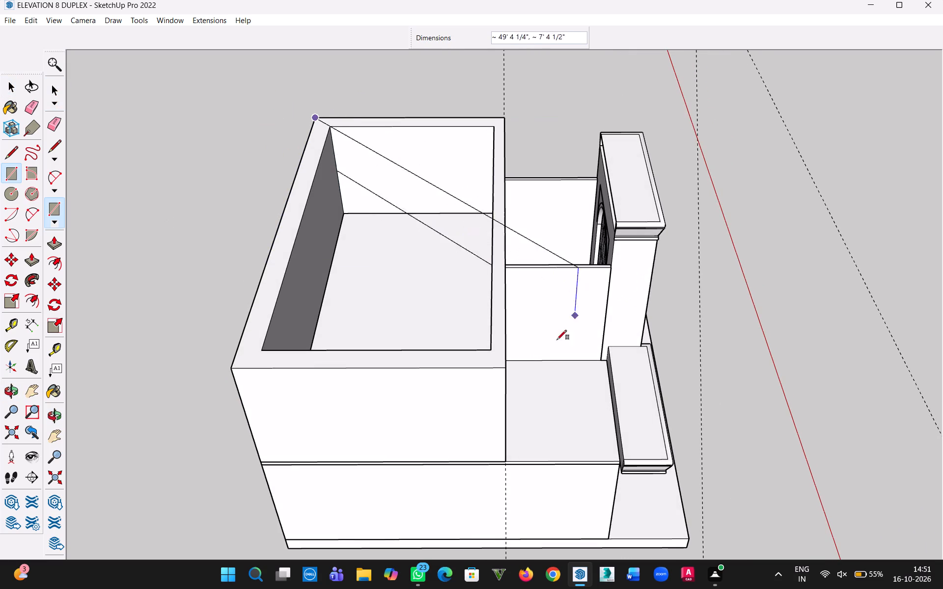
{"action": "left_click", "coordinate": [508, 368]}
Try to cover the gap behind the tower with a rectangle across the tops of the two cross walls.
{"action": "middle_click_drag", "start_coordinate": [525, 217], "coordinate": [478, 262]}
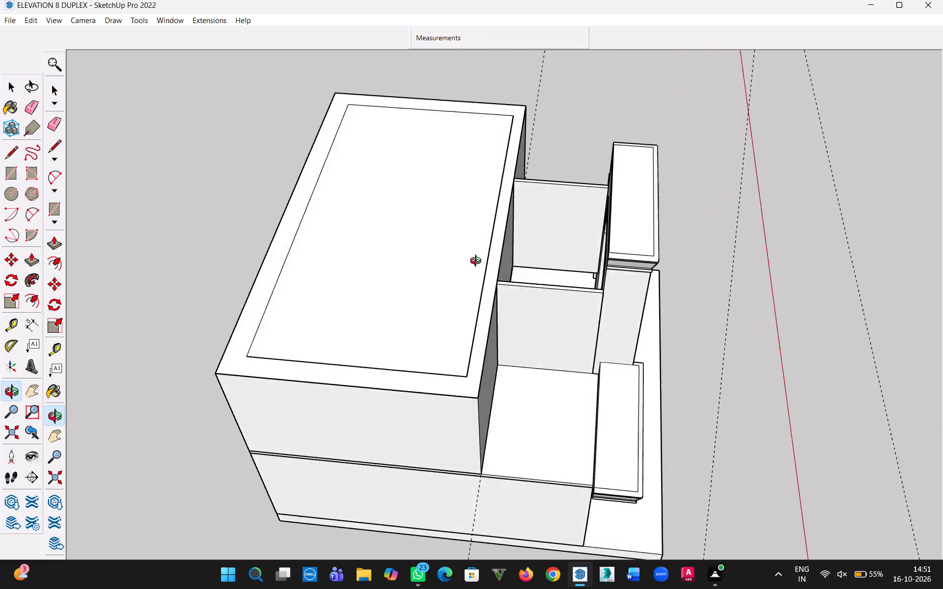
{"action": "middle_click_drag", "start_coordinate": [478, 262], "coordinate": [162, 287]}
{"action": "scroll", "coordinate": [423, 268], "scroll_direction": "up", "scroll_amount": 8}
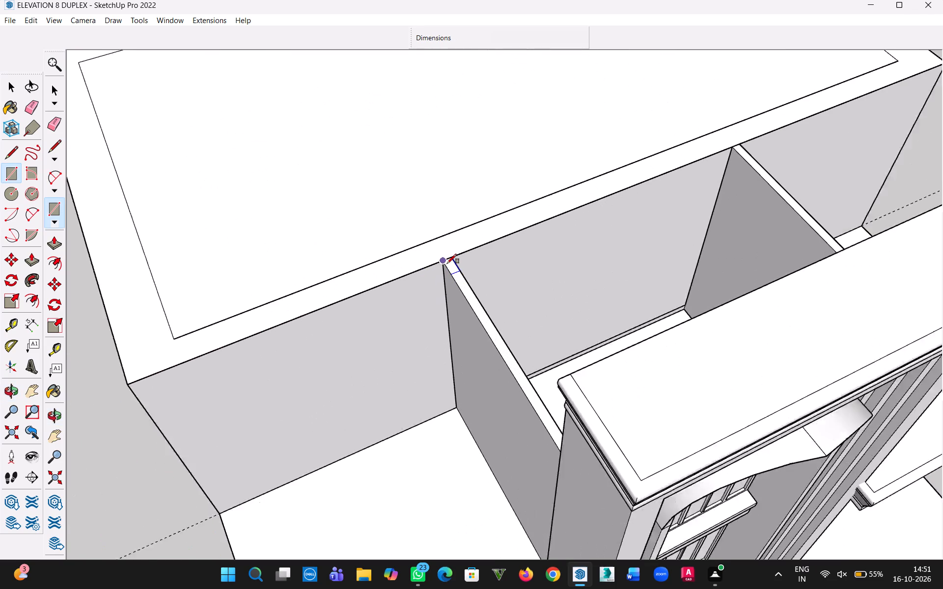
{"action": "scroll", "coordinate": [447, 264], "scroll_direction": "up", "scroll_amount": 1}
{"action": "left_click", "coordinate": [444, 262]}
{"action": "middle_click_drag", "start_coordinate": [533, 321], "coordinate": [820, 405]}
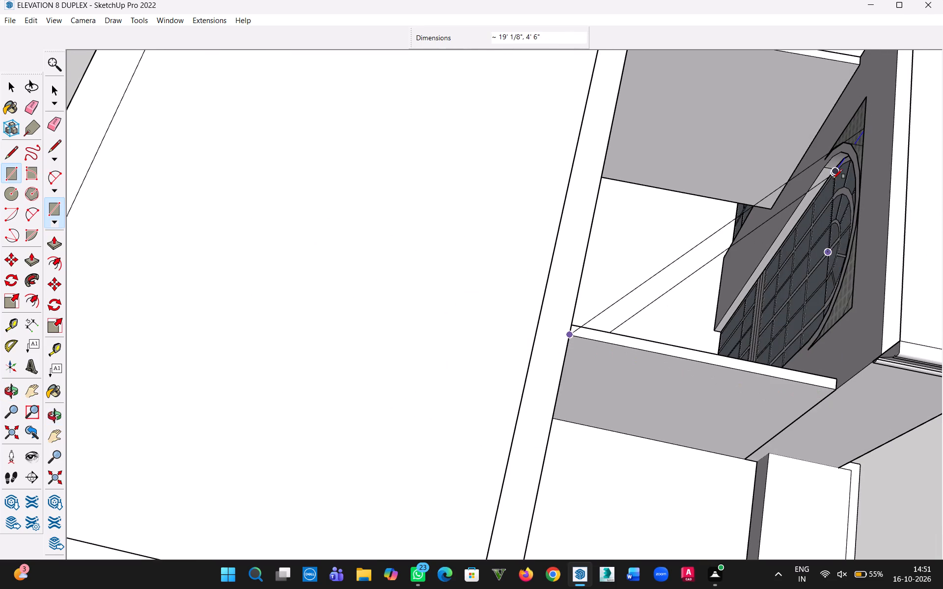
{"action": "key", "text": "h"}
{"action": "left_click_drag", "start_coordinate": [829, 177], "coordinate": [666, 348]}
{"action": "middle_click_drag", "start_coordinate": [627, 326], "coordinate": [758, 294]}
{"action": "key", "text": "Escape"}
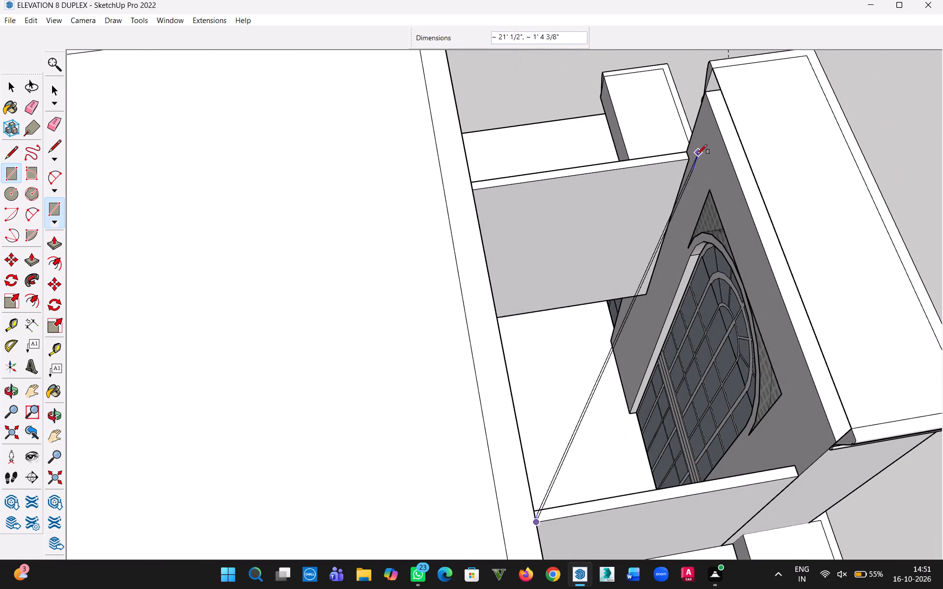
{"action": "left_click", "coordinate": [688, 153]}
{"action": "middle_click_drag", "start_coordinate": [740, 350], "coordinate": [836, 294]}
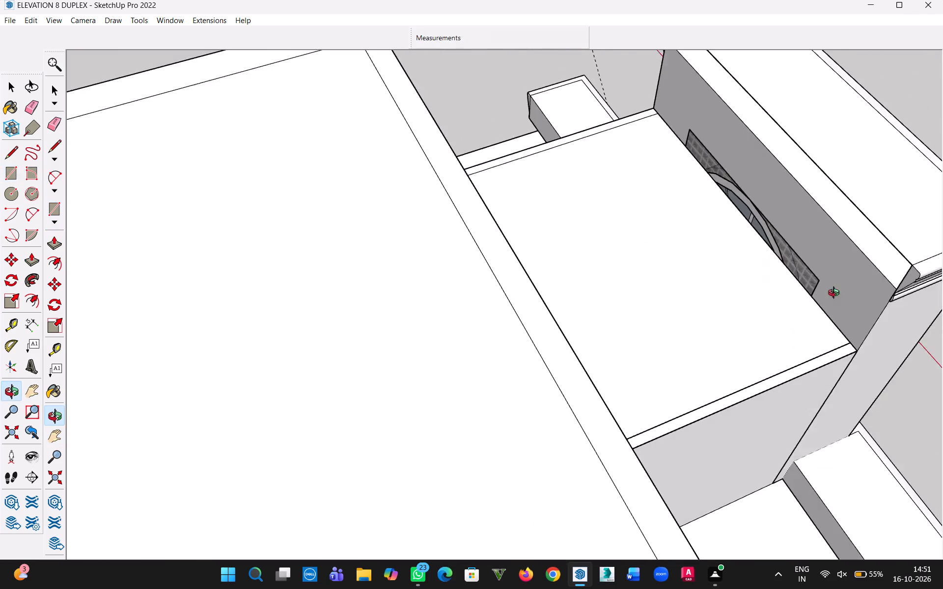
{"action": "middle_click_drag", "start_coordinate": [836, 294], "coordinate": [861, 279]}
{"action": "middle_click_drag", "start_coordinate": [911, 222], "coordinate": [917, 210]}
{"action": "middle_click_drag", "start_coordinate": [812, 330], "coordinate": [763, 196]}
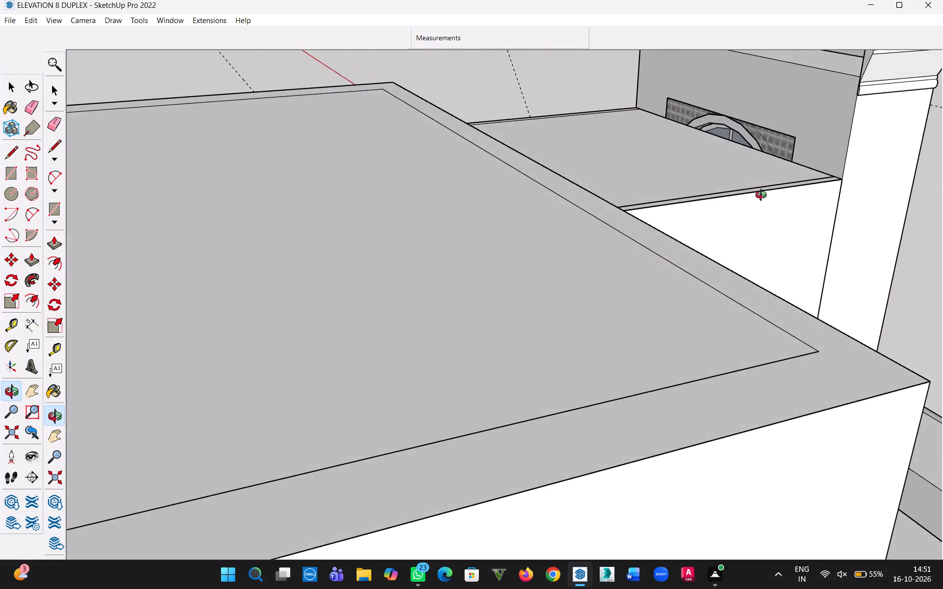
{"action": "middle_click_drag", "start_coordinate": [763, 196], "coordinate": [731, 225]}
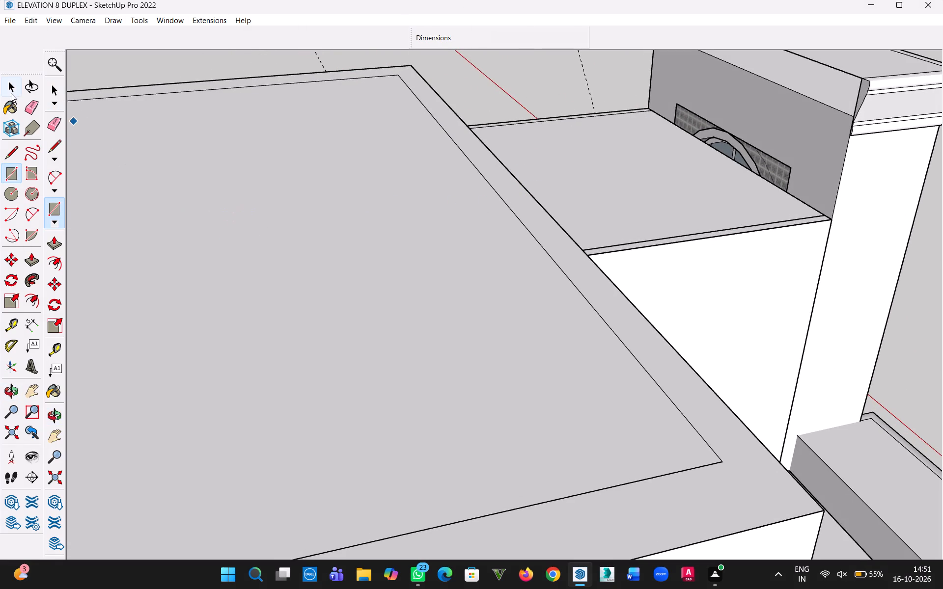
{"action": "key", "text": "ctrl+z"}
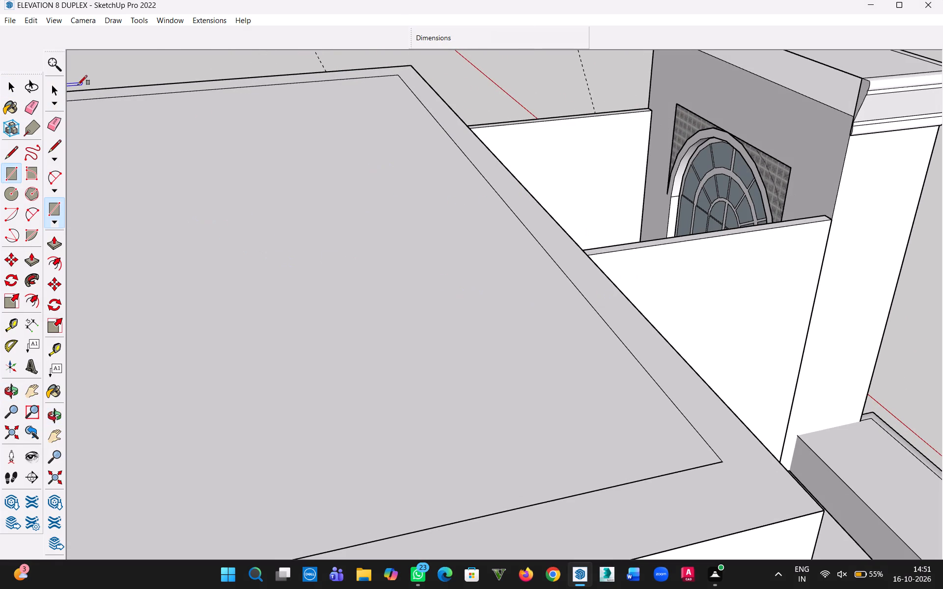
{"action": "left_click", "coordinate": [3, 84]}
Raise the top of the nearer cross wall by 1' 3" inside its group.
{"action": "key", "text": "p"}
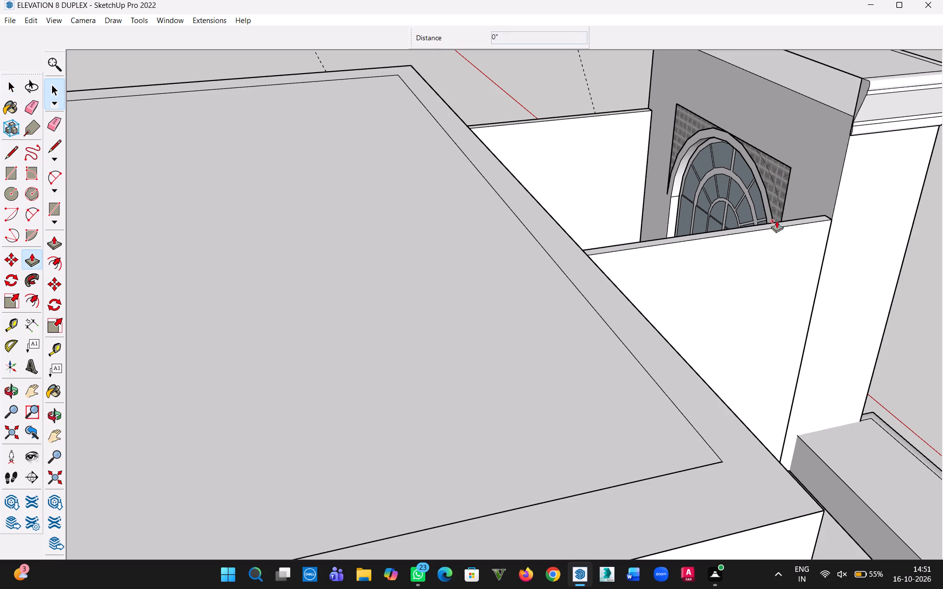
{"action": "left_click", "coordinate": [11, 89]}
{"action": "middle_click_drag", "start_coordinate": [699, 308], "coordinate": [653, 396]}
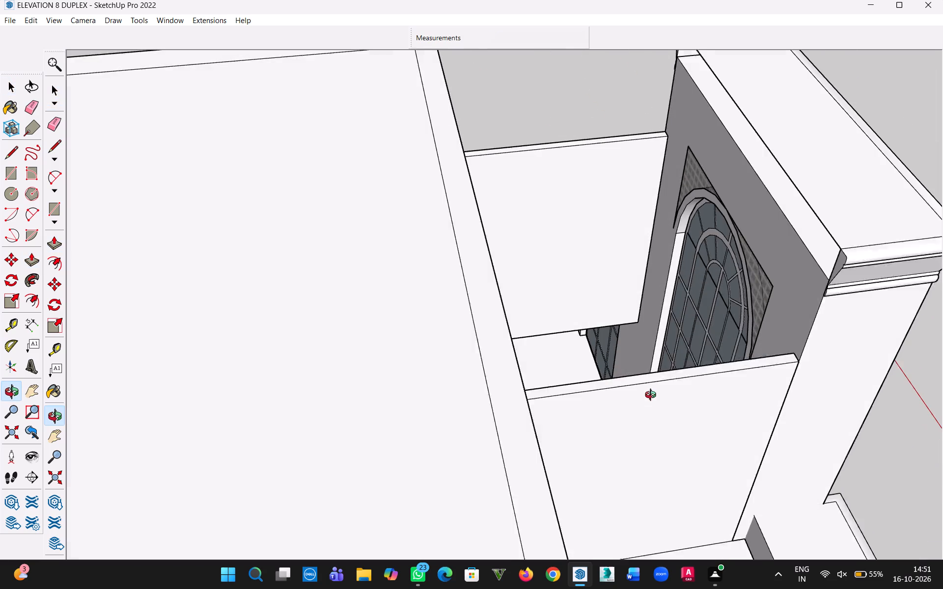
{"action": "middle_click_drag", "start_coordinate": [653, 396], "coordinate": [650, 400]}
{"action": "double_click", "coordinate": [649, 389]}
{"action": "key", "text": "p"}
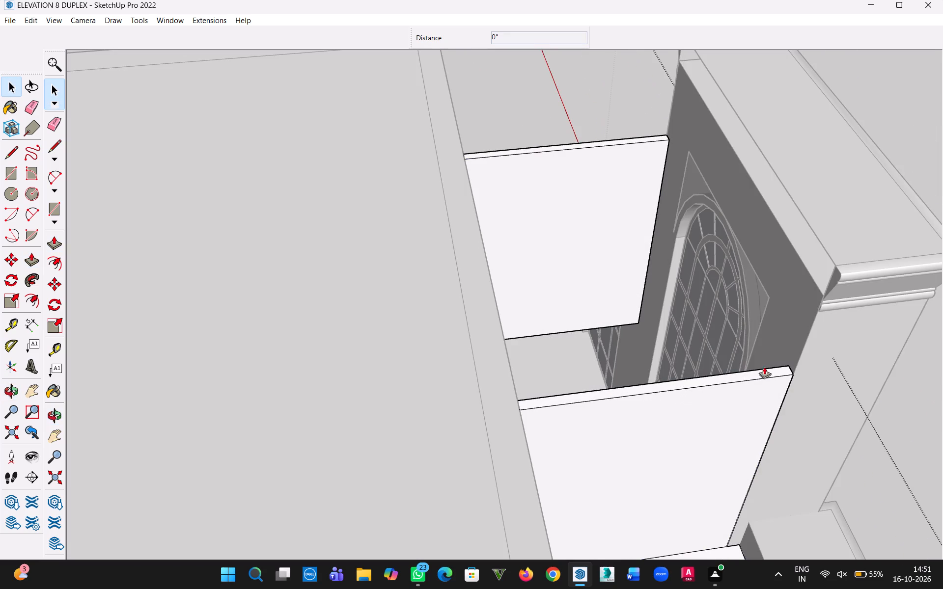
{"action": "left_click", "coordinate": [764, 372]}
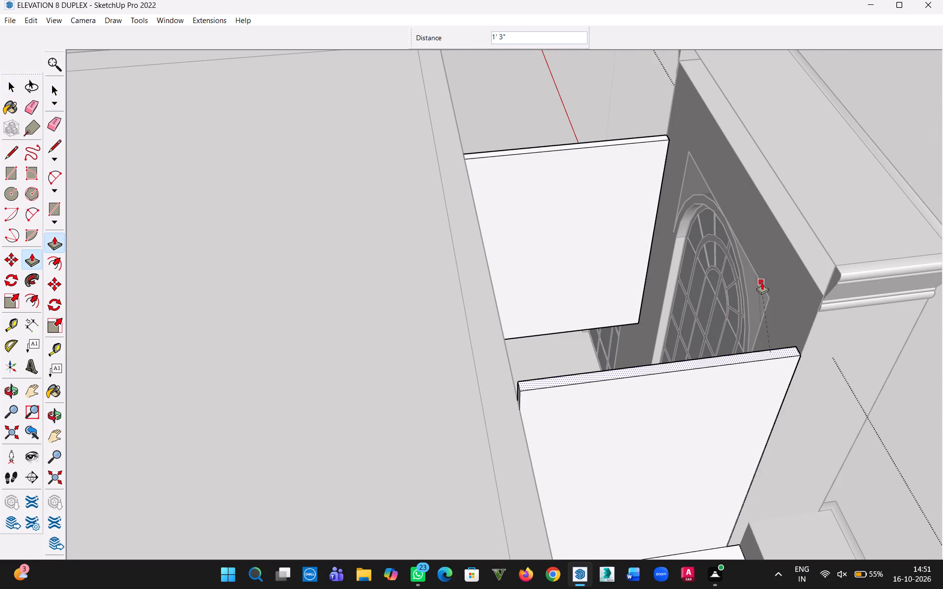
{"action": "left_click", "coordinate": [762, 282]}
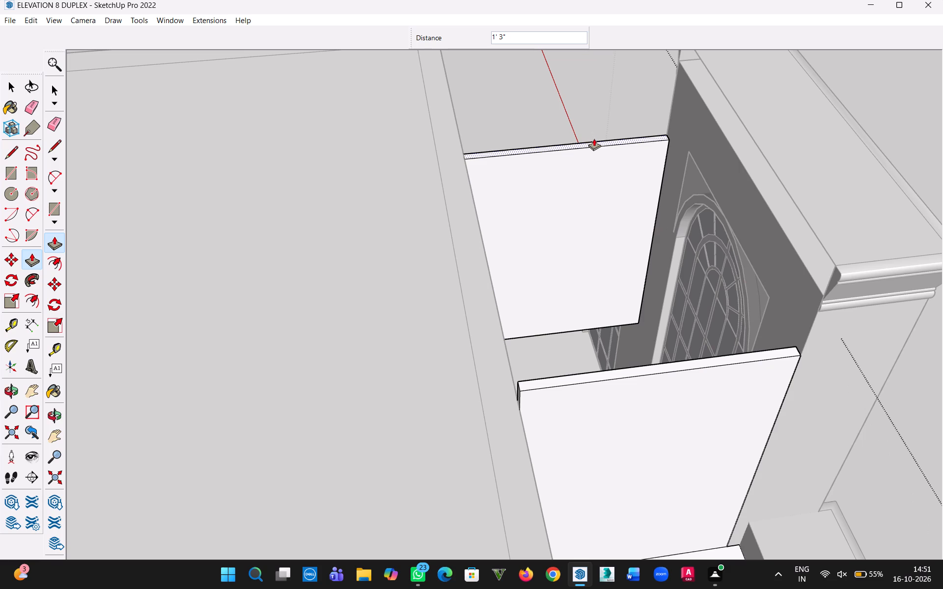
Raise the top of the farther cross wall by the same 1' 3" and leave the group.
{"action": "scroll", "coordinate": [595, 141], "scroll_direction": "up", "scroll_amount": 8}
{"action": "double_click", "coordinate": [605, 142]}
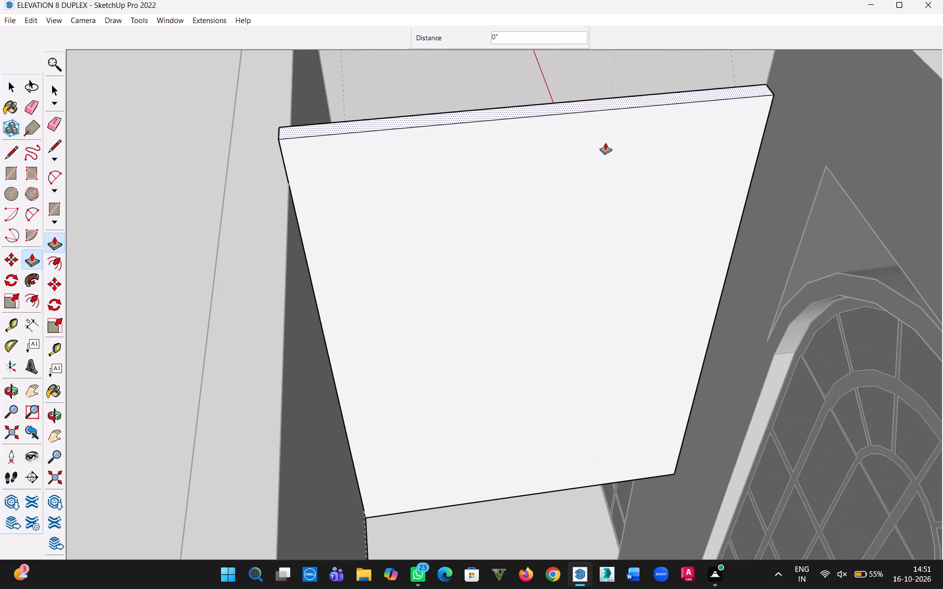
{"action": "scroll", "coordinate": [699, 275], "scroll_direction": "down", "scroll_amount": 9}
{"action": "scroll", "coordinate": [715, 348], "scroll_direction": "down", "scroll_amount": 4}
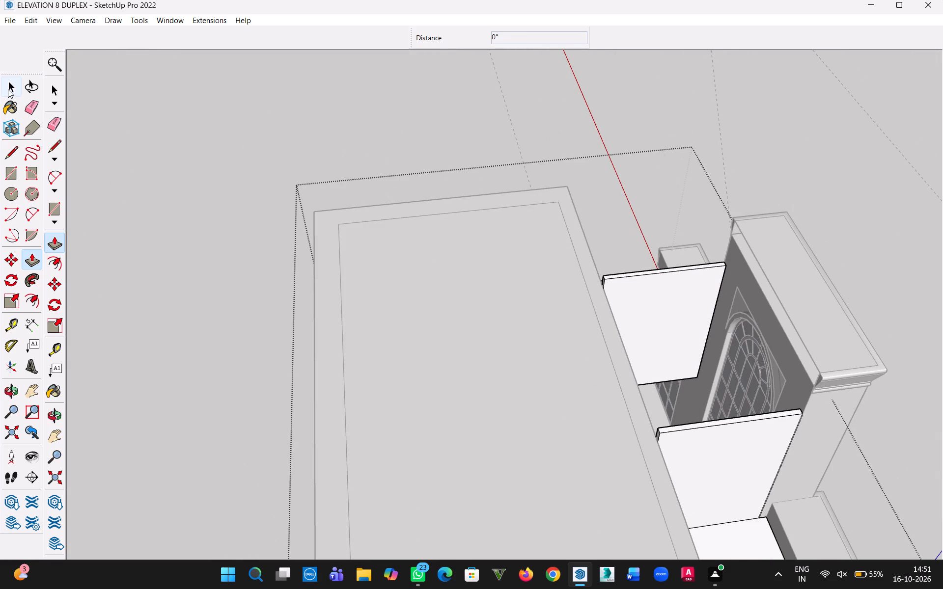
{"action": "left_click", "coordinate": [8, 89]}
{"action": "middle_click_drag", "start_coordinate": [486, 375], "coordinate": [428, 238]}
{"action": "left_click", "coordinate": [150, 145]}
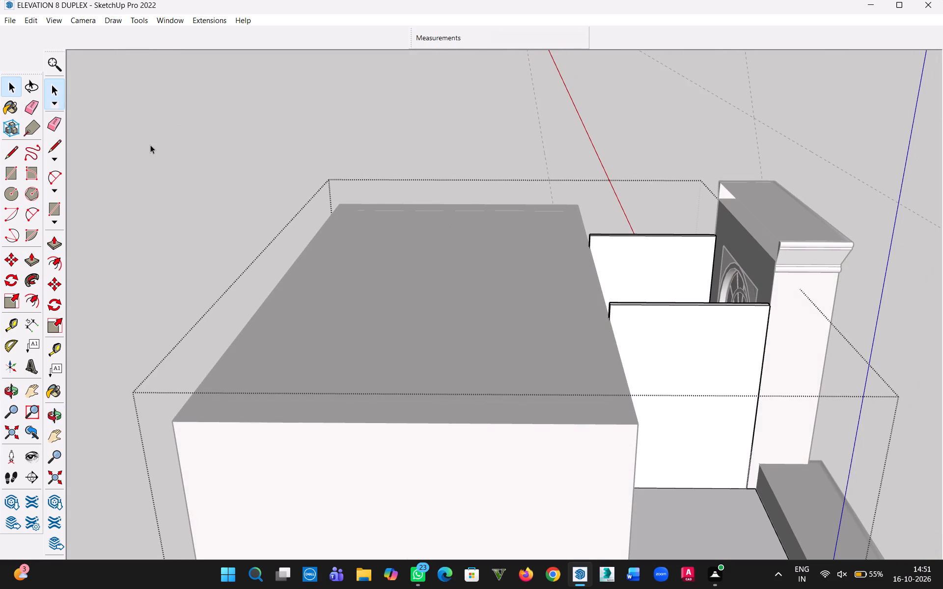
Draw an 18' 6" by 12' rectangle across the raised tops of both cross walls, covering the gap behind the tower.
{"action": "middle_click_drag", "start_coordinate": [662, 328], "coordinate": [688, 385]}
{"action": "key", "text": "r"}
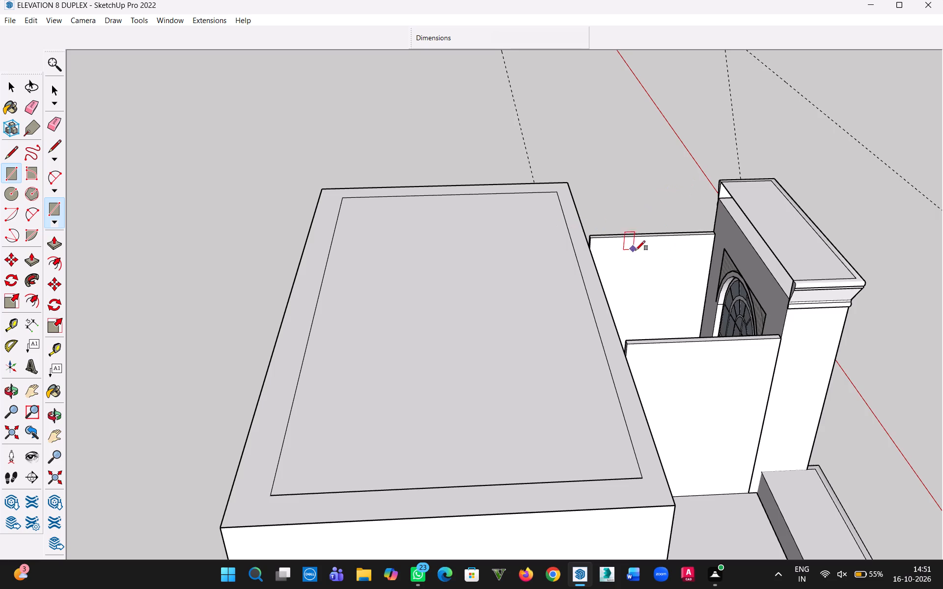
{"action": "scroll", "coordinate": [636, 250], "scroll_direction": "up", "scroll_amount": 5}
{"action": "left_click", "coordinate": [565, 229]}
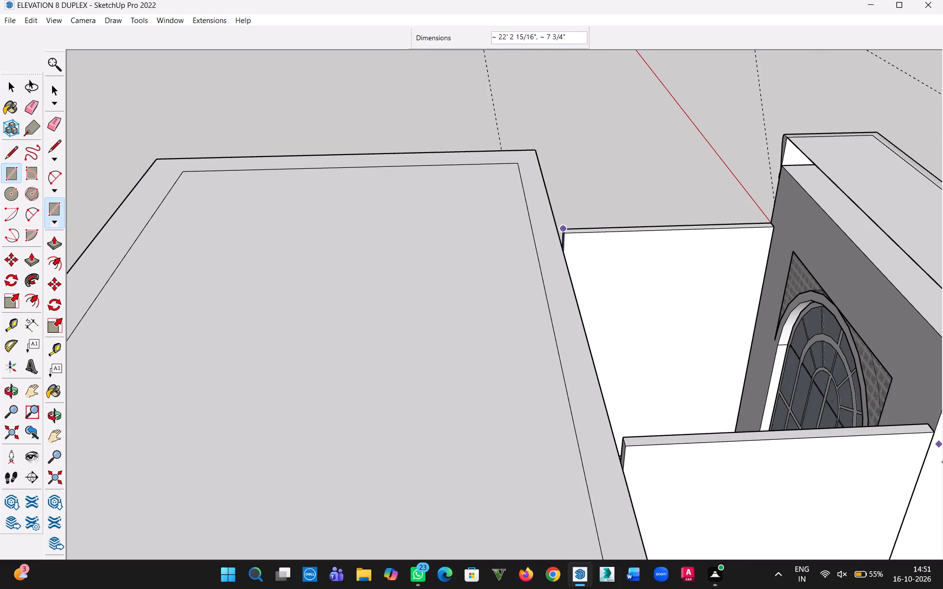
{"action": "left_click", "coordinate": [931, 433]}
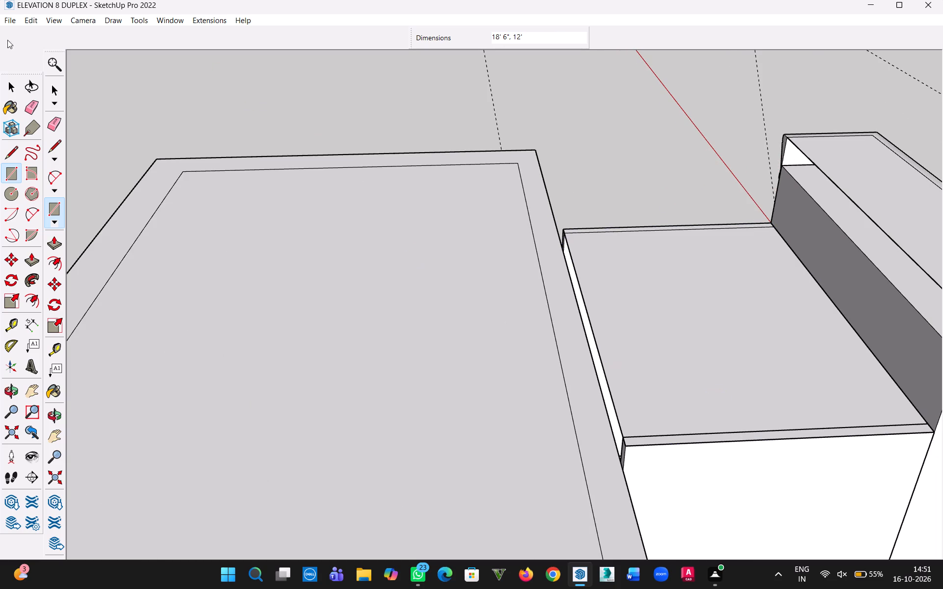
{"action": "left_click", "coordinate": [6, 93]}
Extrude the rectangle over the cross walls behind the tower upward by 6" to form a roof slab.
{"action": "key", "text": "p"}
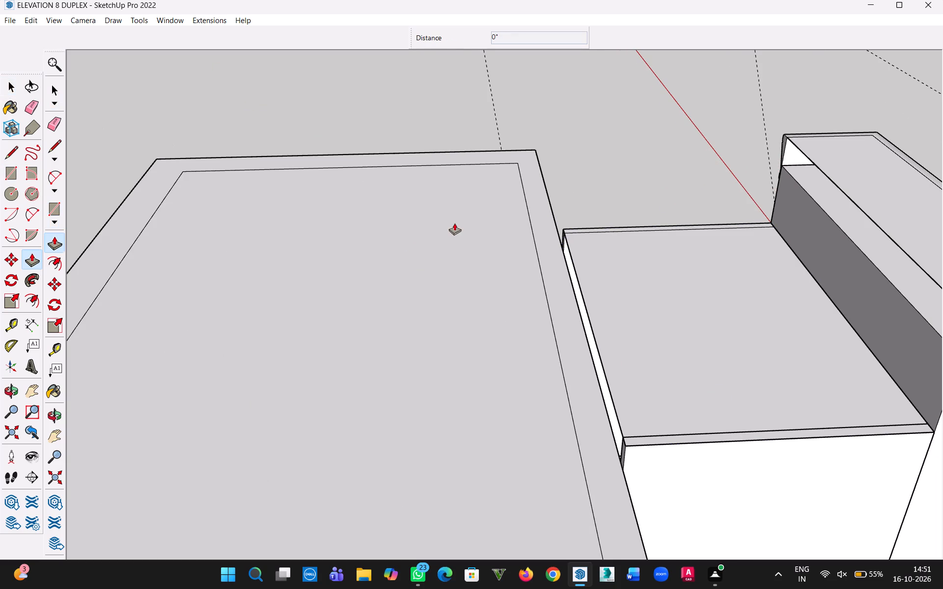
{"action": "left_click", "coordinate": [677, 323]}
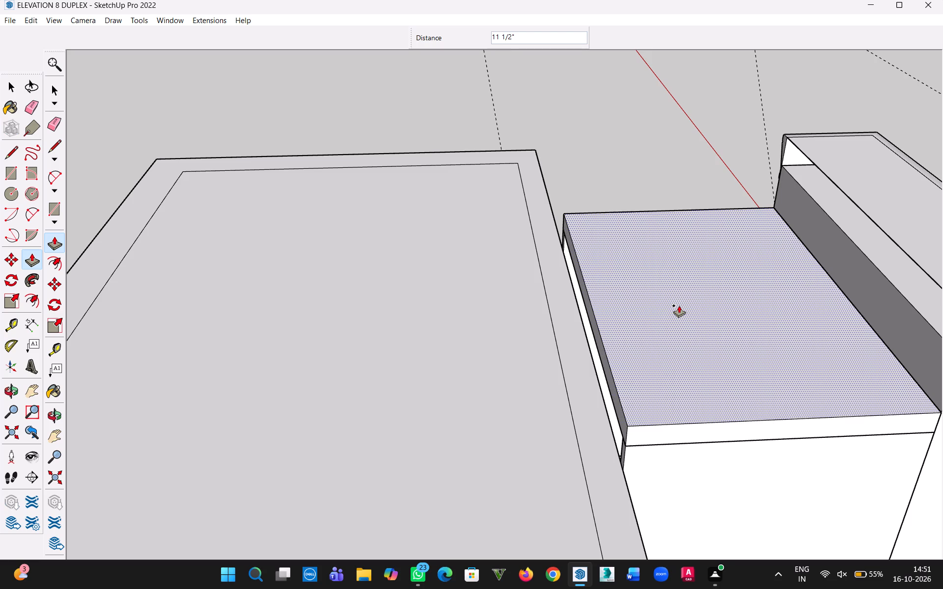
{"action": "type", "text": "6\""}
{"action": "key", "text": "Return"}
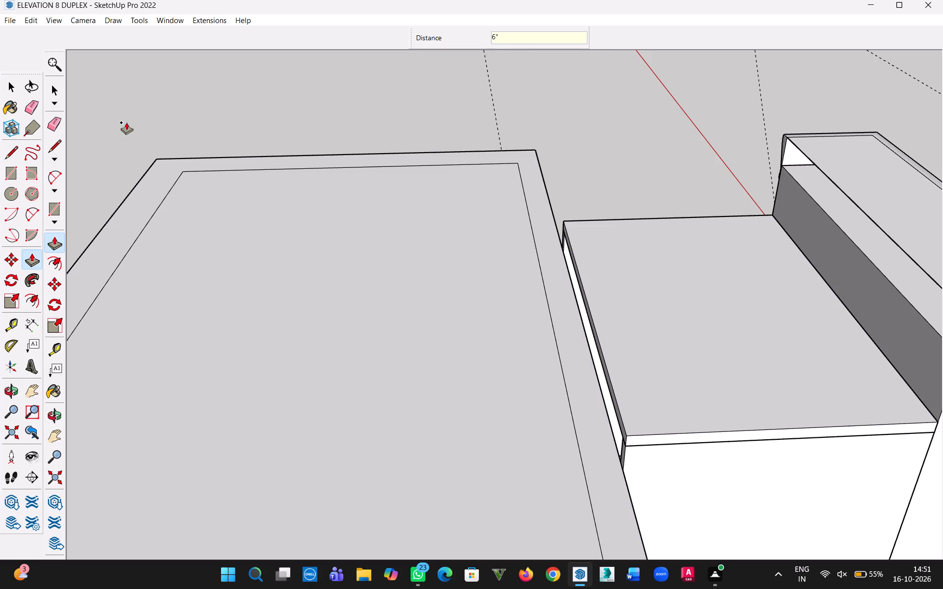
{"action": "left_click", "coordinate": [17, 88]}
{"action": "scroll", "coordinate": [364, 256], "scroll_direction": "down", "scroll_amount": 2}
{"action": "left_click", "coordinate": [550, 140]}
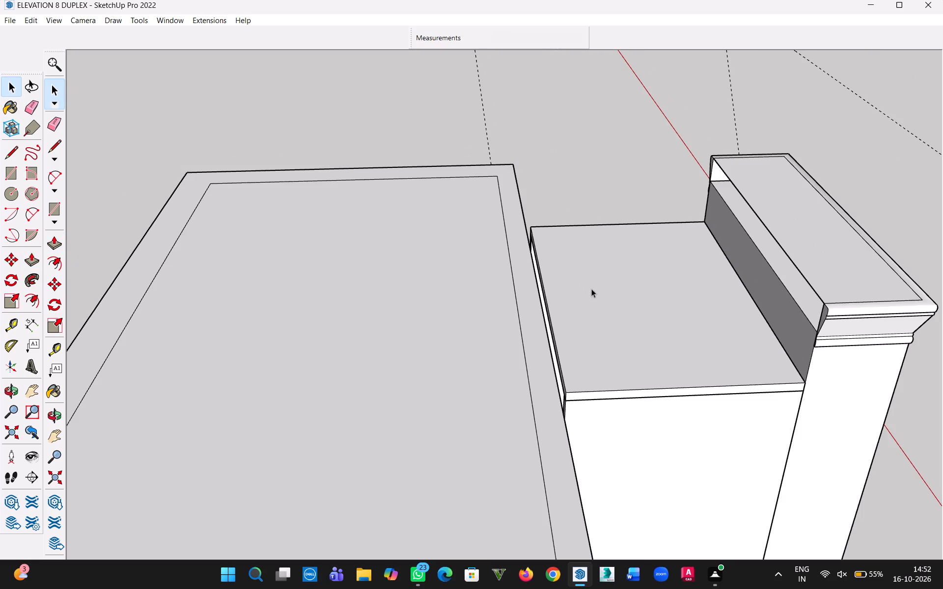
Extrude the roof face over the main upper-storey walls upward by 6".
{"action": "middle_click_drag", "start_coordinate": [628, 482], "coordinate": [471, 280]}
{"action": "scroll", "coordinate": [474, 281], "scroll_direction": "down", "scroll_amount": 7}
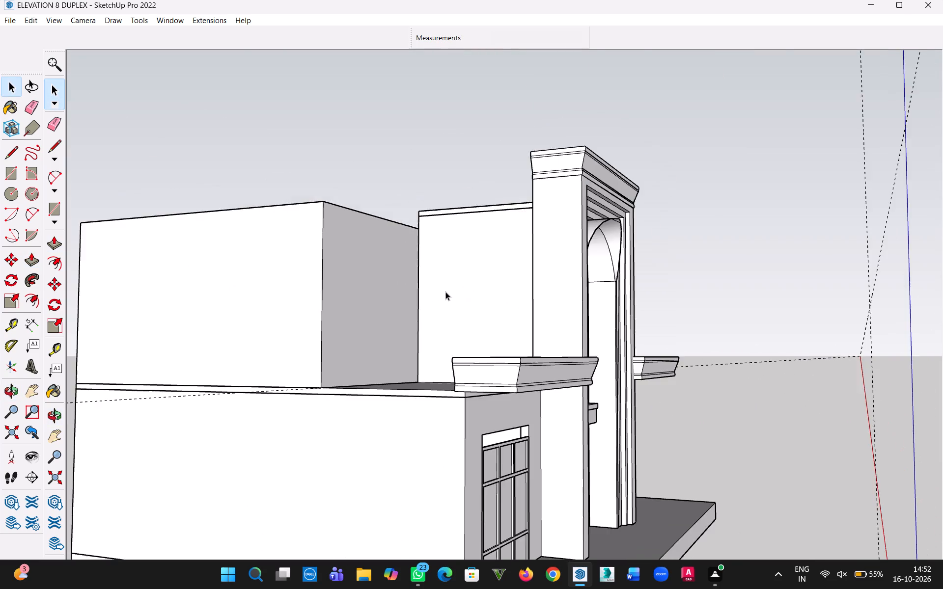
{"action": "middle_click_drag", "start_coordinate": [446, 292], "coordinate": [143, 432]}
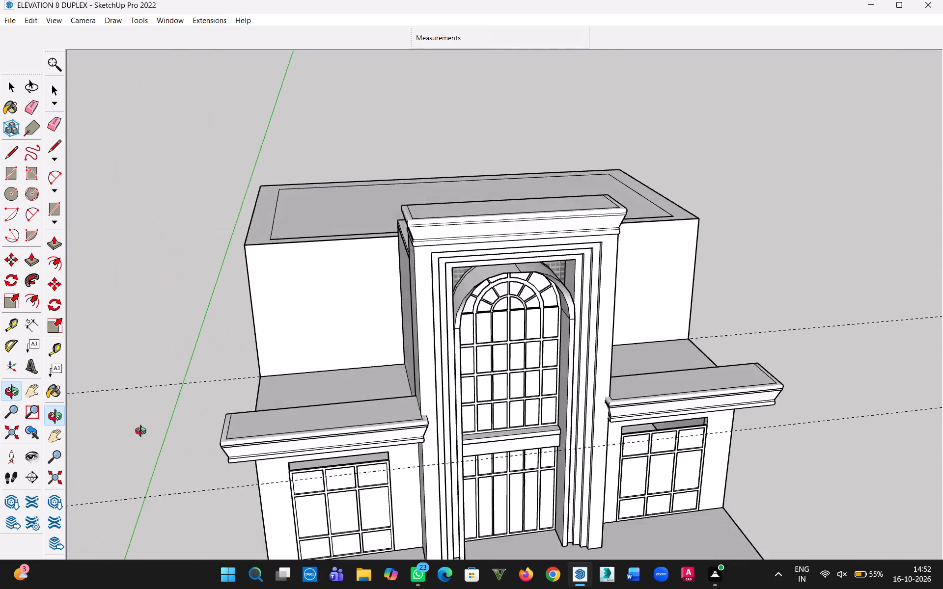
{"action": "middle_click_drag", "start_coordinate": [143, 432], "coordinate": [253, 409]}
{"action": "middle_click_drag", "start_coordinate": [261, 417], "coordinate": [278, 480]}
{"action": "key", "text": "p"}
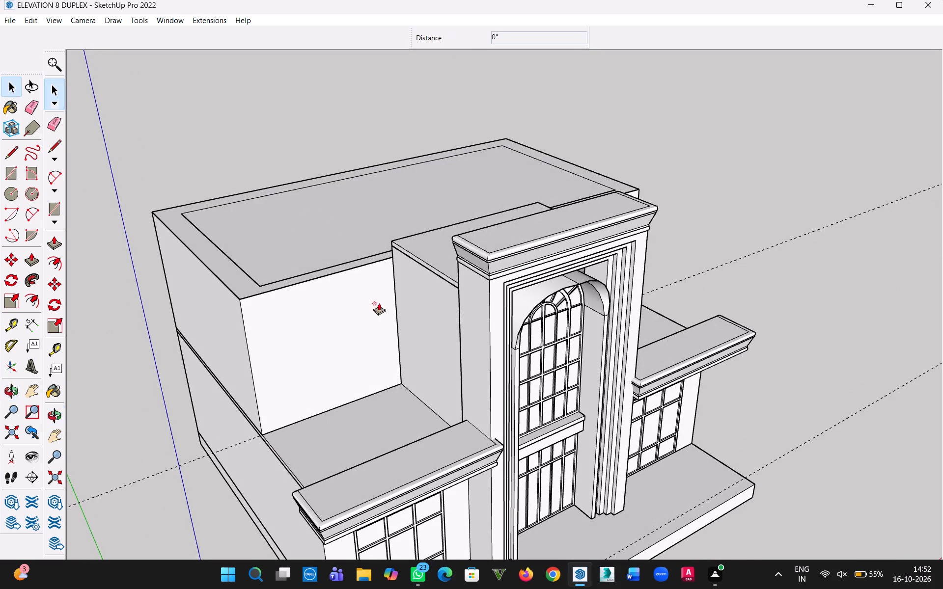
{"action": "left_click", "coordinate": [329, 231]}
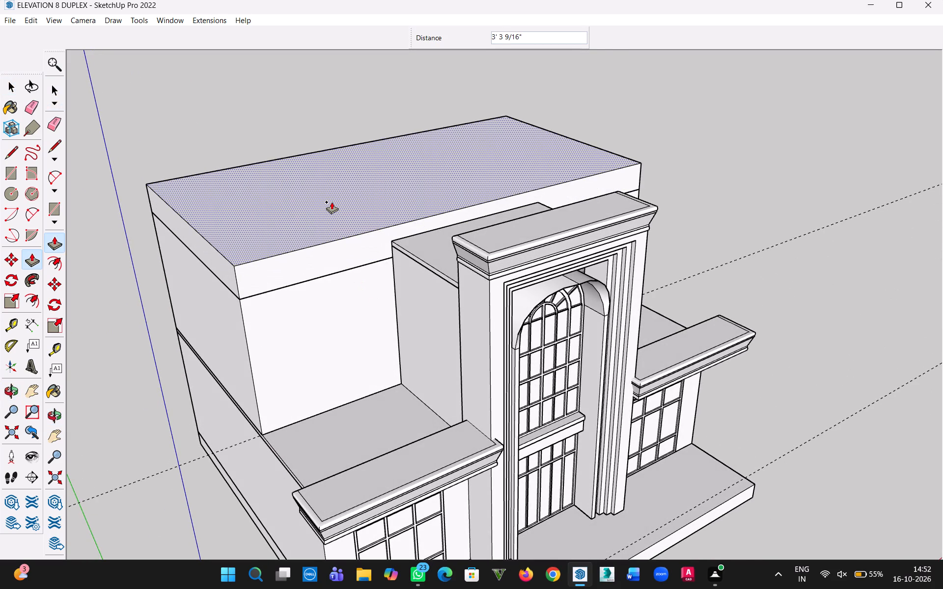
{"action": "key", "text": "Escape"}
{"action": "left_click", "coordinate": [335, 242]}
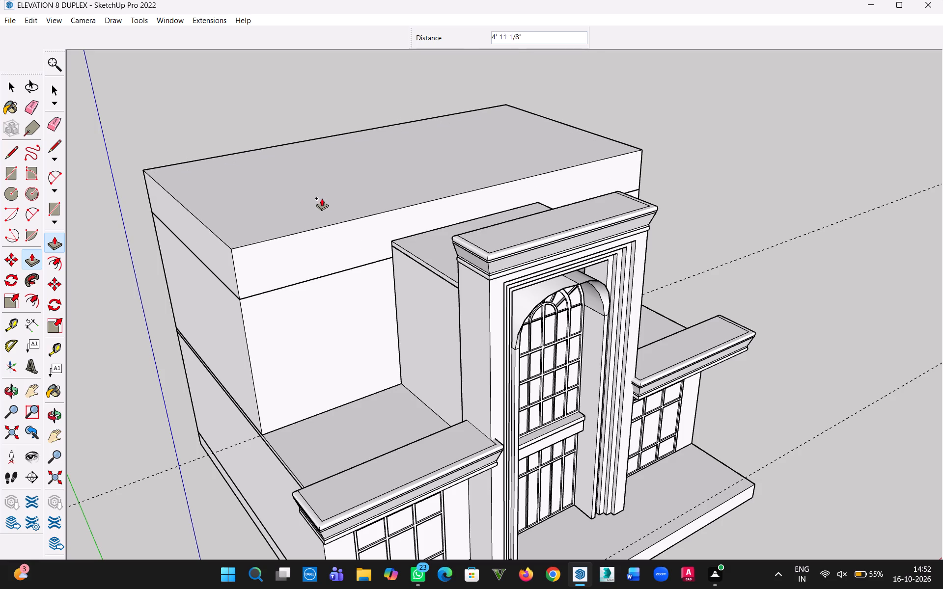
{"action": "type", "text": "6\""}
{"action": "key", "text": "Return"}
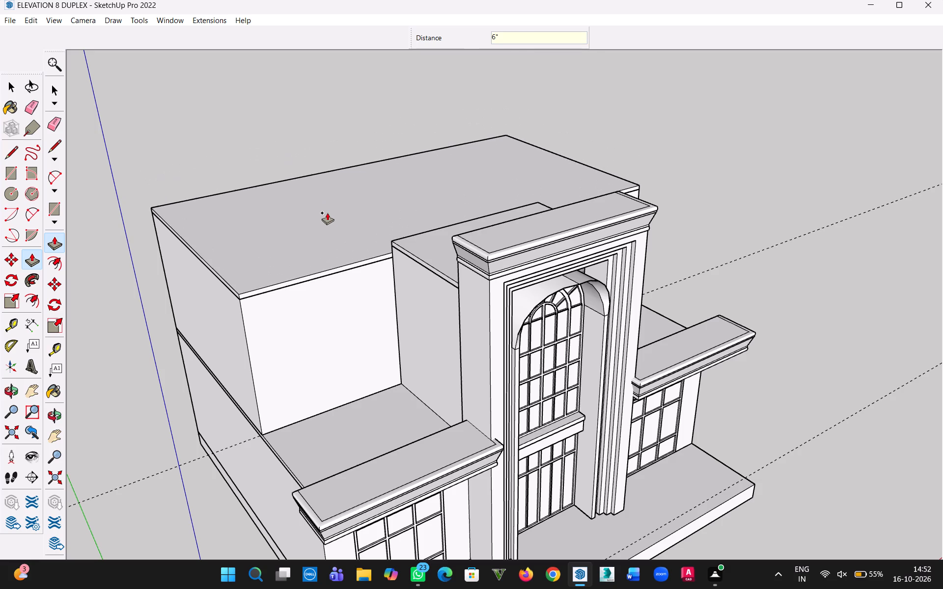
{"action": "left_click", "coordinate": [19, 90]}
Open the upper-storey wall group and draw a vertical line down its front face where the left cross wall meets it.
{"action": "middle_click_drag", "start_coordinate": [190, 407], "coordinate": [136, 372]}
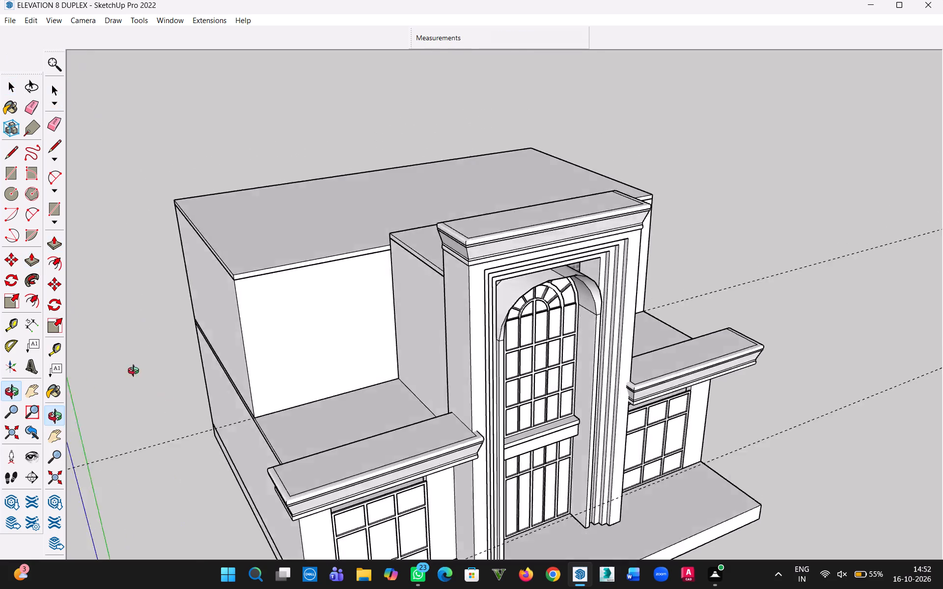
{"action": "middle_click_drag", "start_coordinate": [136, 372], "coordinate": [57, 304]}
{"action": "middle_click_drag", "start_coordinate": [315, 278], "coordinate": [283, 317]}
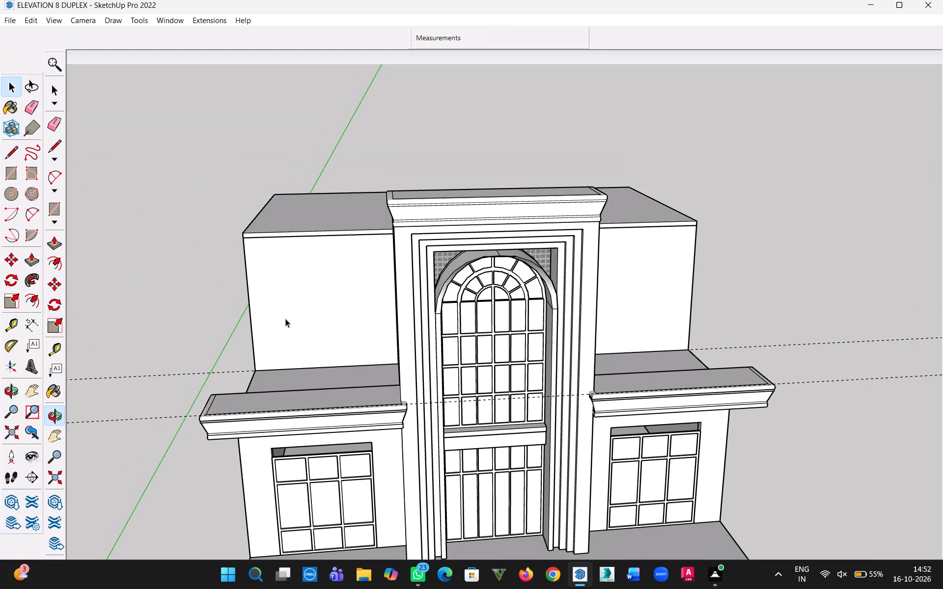
{"action": "double_click", "coordinate": [346, 330]}
{"action": "middle_click_drag", "start_coordinate": [328, 308], "coordinate": [386, 327]}
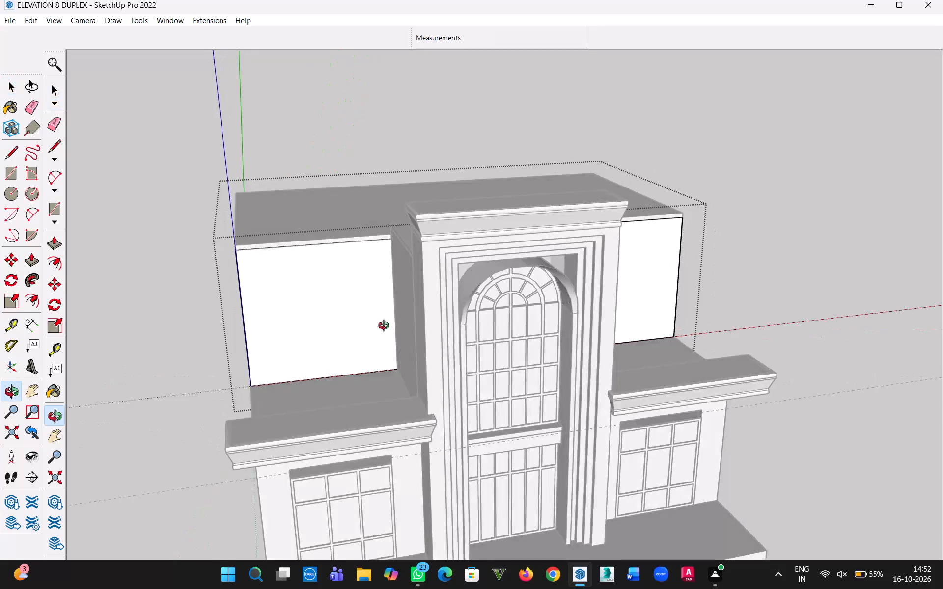
{"action": "middle_click_drag", "start_coordinate": [386, 327], "coordinate": [434, 332]}
{"action": "scroll", "coordinate": [411, 310], "scroll_direction": "up", "scroll_amount": 4}
{"action": "key", "text": "l"}
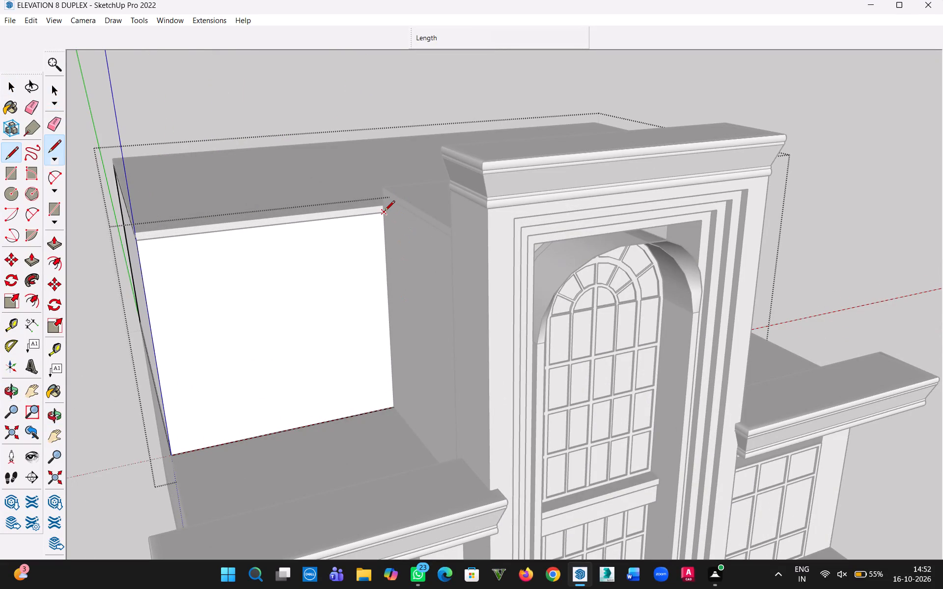
{"action": "left_click", "coordinate": [385, 212]}
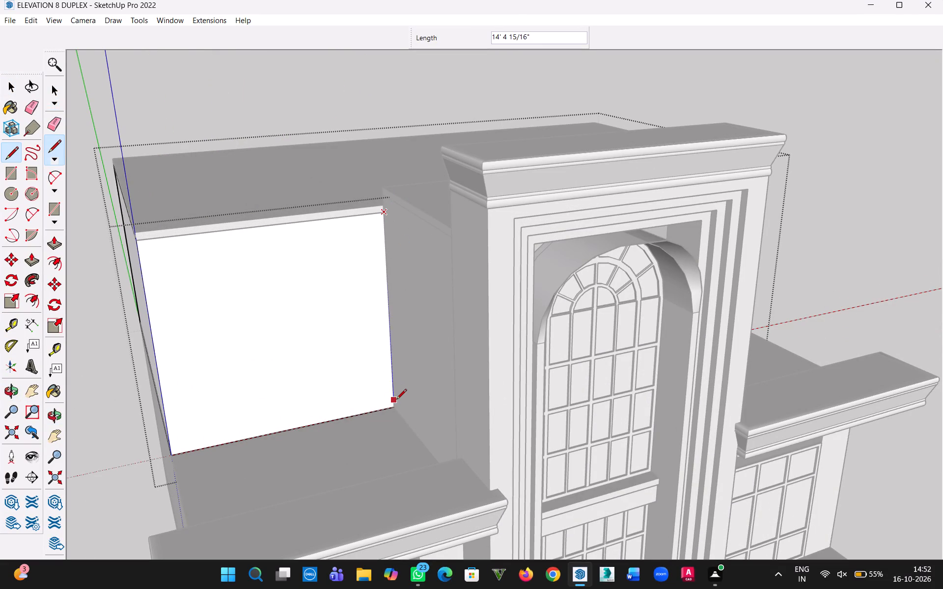
{"action": "left_click", "coordinate": [394, 407]}
Draw a matching vertical line down the front face where the right cross wall meets it.
{"action": "middle_click_drag", "start_coordinate": [331, 346], "coordinate": [360, 341]}
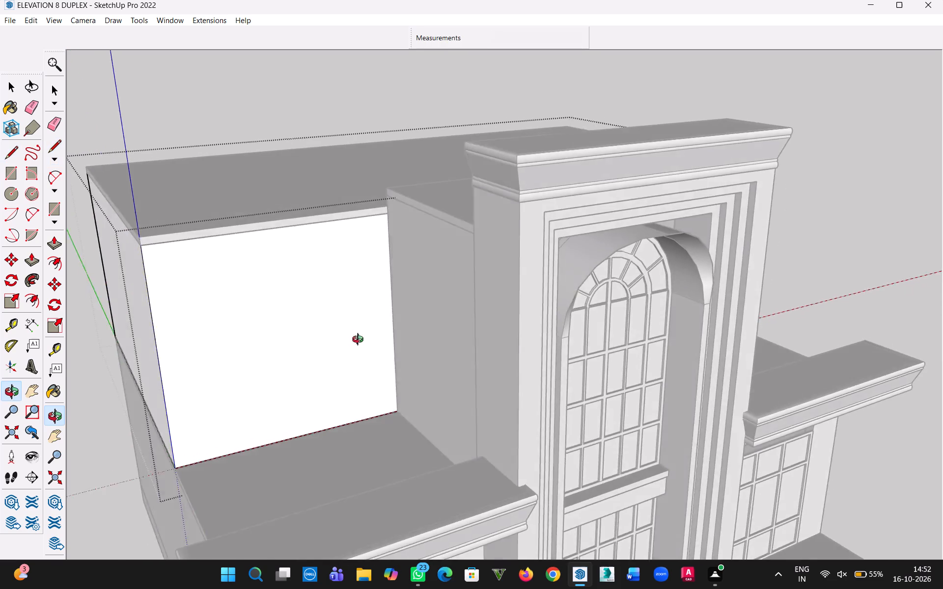
{"action": "middle_click_drag", "start_coordinate": [360, 341], "coordinate": [110, 343]}
{"action": "middle_click_drag", "start_coordinate": [620, 344], "coordinate": [497, 341]}
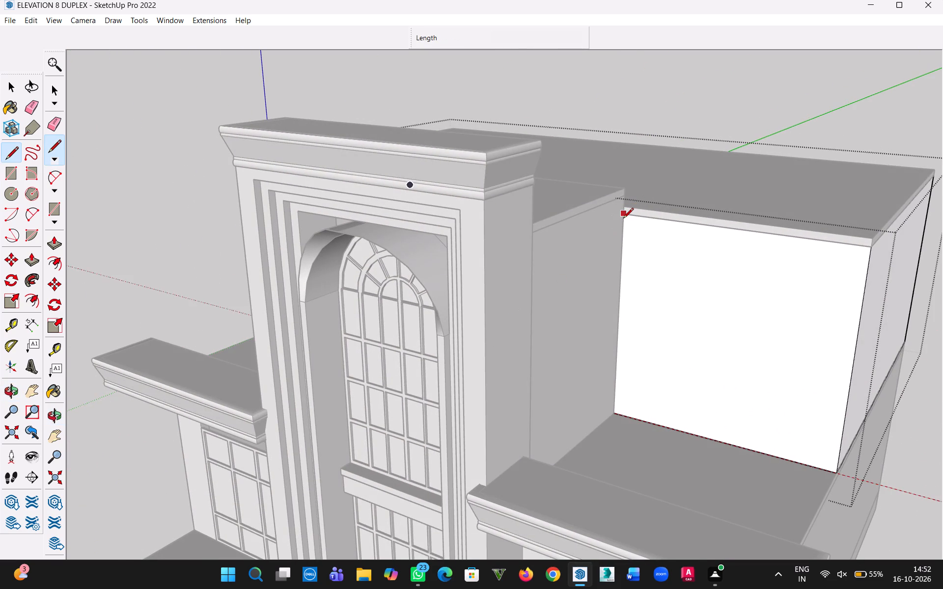
{"action": "left_click", "coordinate": [623, 219]}
{"action": "left_click", "coordinate": [614, 410]}
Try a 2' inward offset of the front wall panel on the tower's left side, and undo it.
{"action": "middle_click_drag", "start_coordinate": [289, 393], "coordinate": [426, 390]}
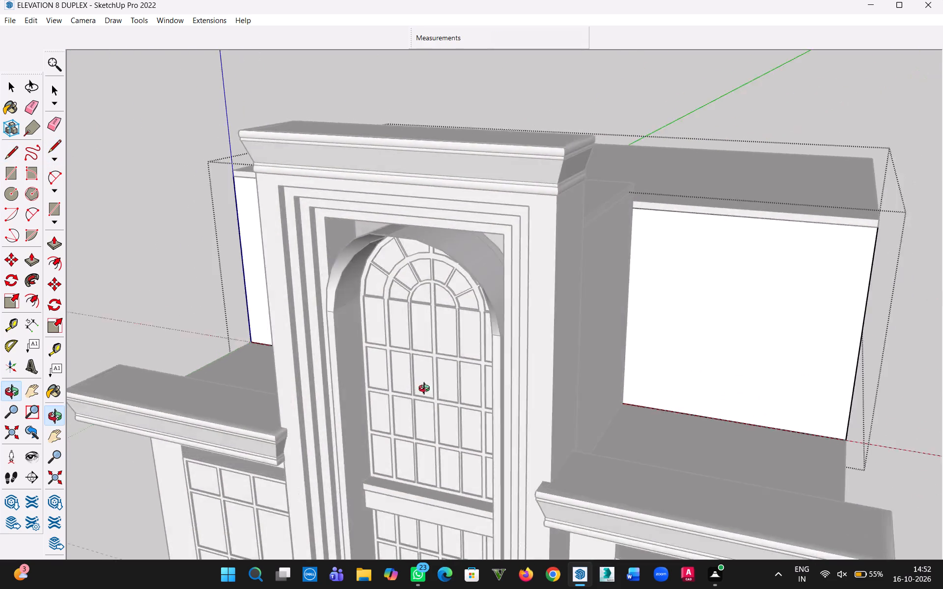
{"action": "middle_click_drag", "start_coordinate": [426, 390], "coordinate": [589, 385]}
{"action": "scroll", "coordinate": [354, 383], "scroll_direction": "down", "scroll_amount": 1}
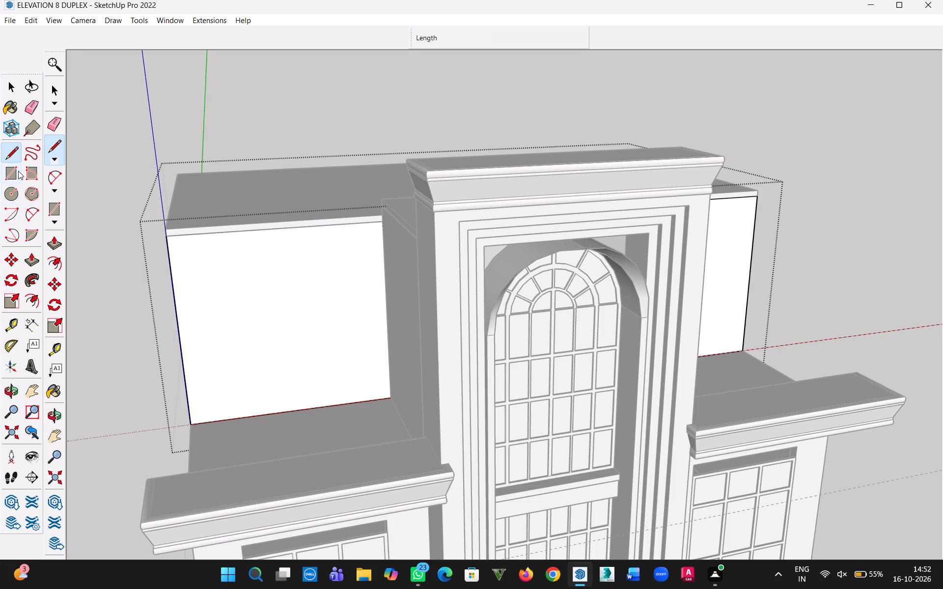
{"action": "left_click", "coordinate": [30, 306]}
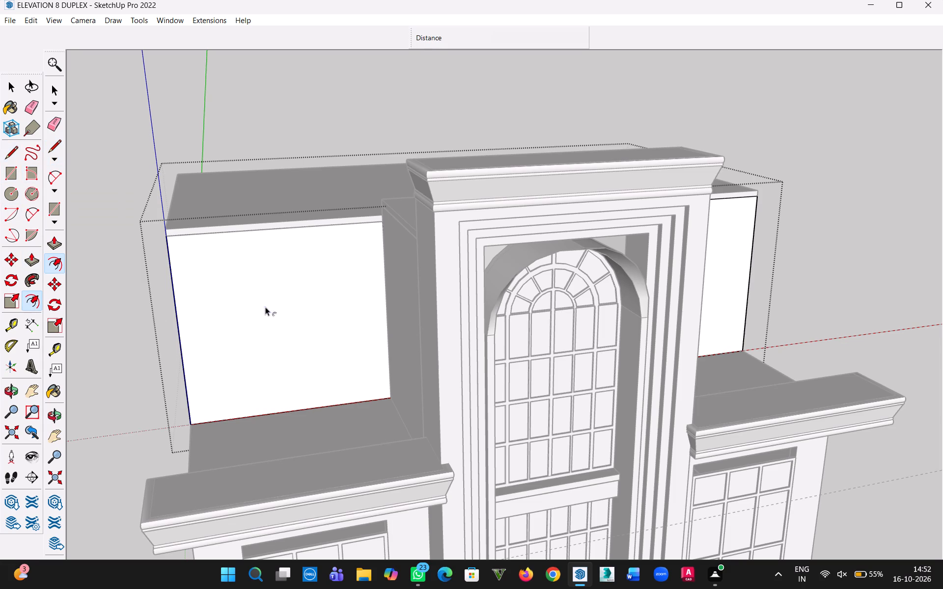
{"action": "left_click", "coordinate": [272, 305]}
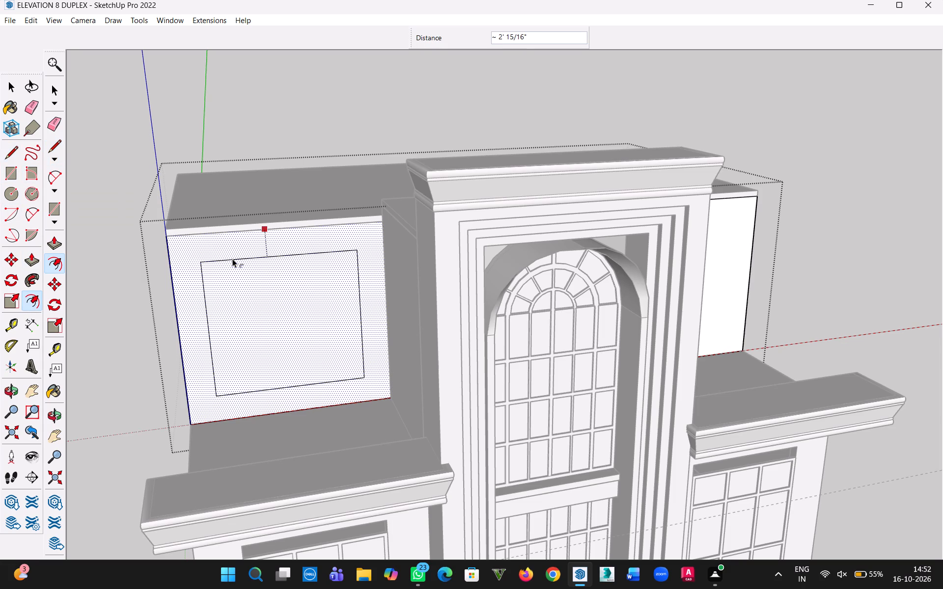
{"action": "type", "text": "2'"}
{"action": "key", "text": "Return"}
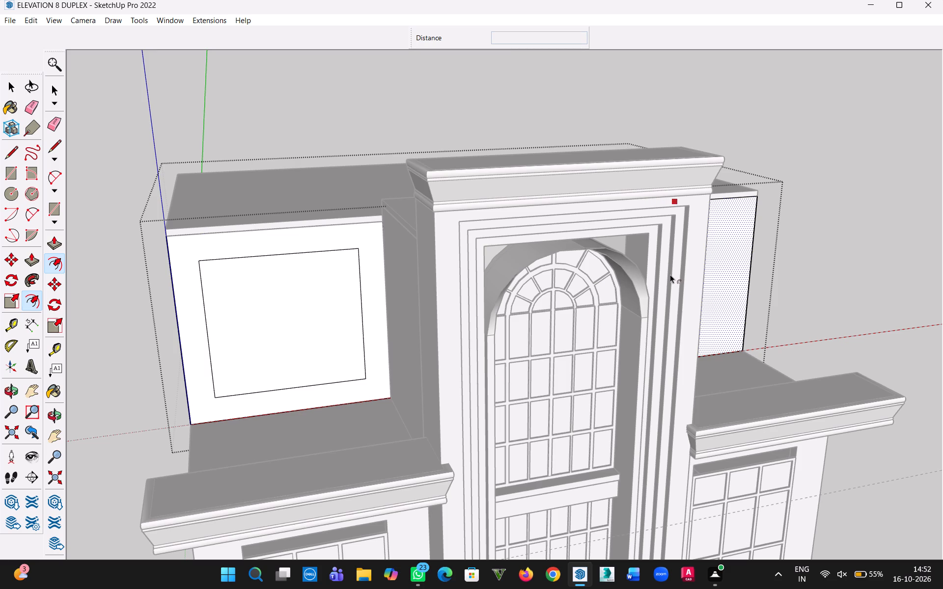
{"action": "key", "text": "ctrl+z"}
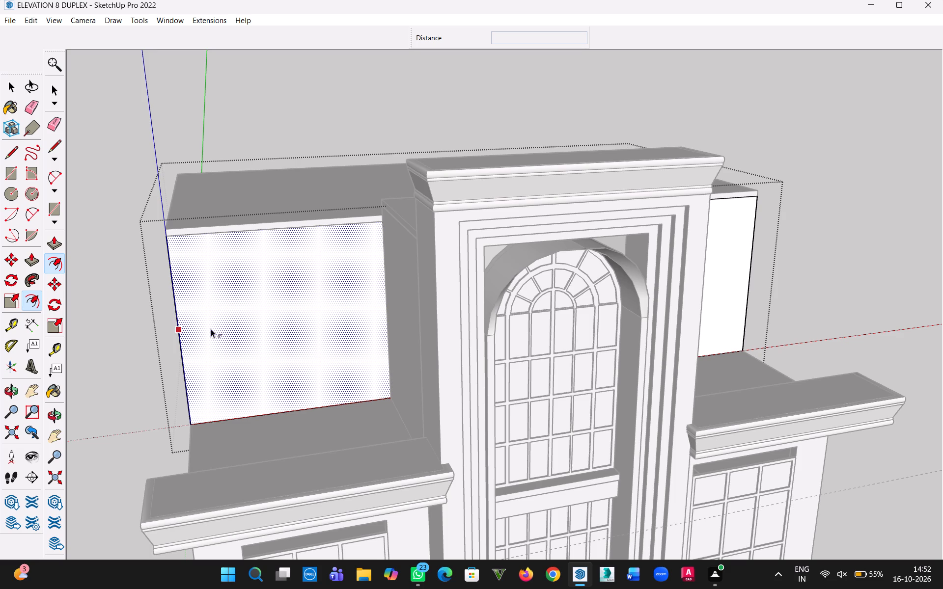
Place vertical guides on the upper-storey front wall, 2' in from its left and right outer edges.
{"action": "key", "text": "t"}
{"action": "left_click", "coordinate": [176, 328]}
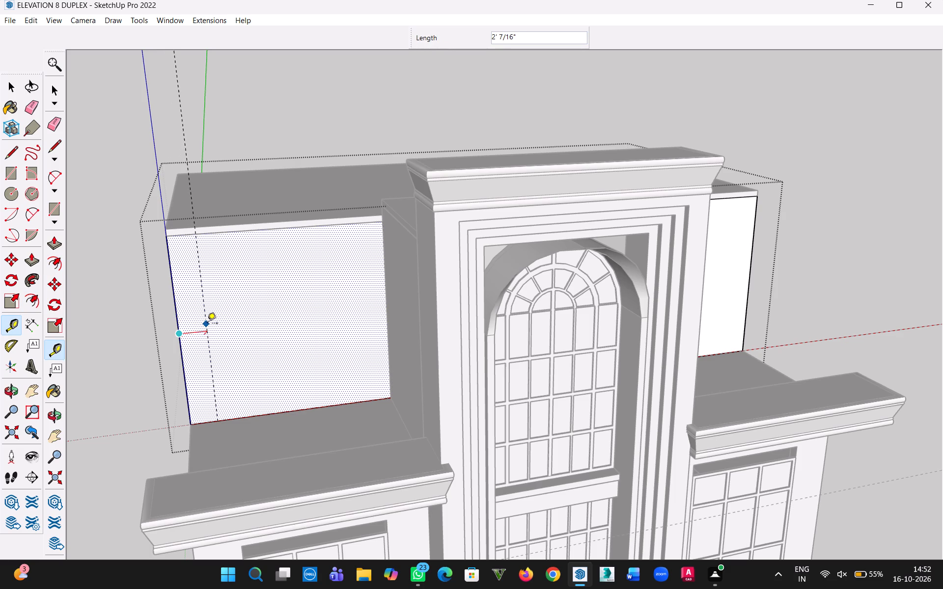
{"action": "type", "text": "2'"}
{"action": "key", "text": "Return"}
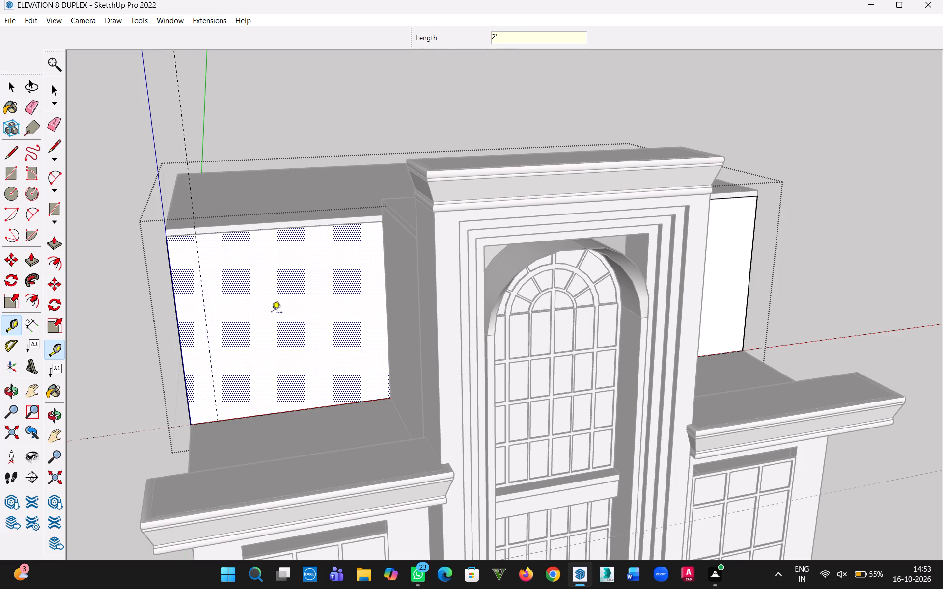
{"action": "middle_click_drag", "start_coordinate": [827, 277], "coordinate": [695, 314]}
{"action": "left_click", "coordinate": [805, 285]}
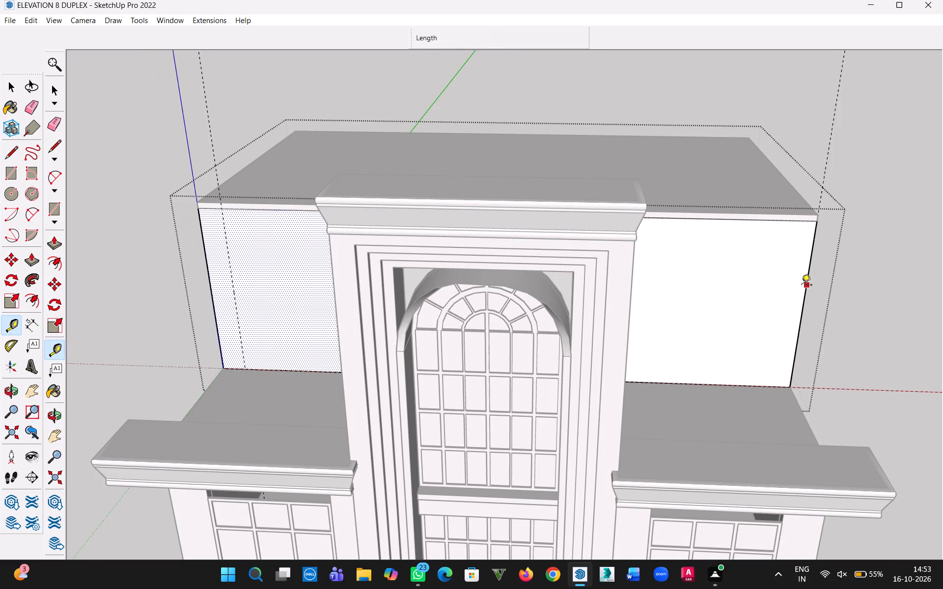
{"action": "type", "text": "2'"}
{"action": "key", "text": "Return"}
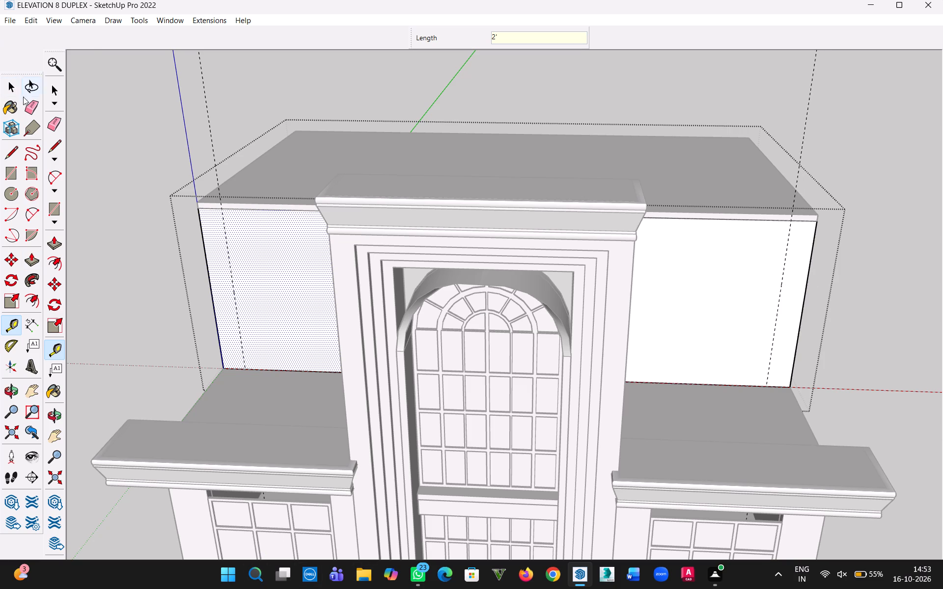
{"action": "left_click", "coordinate": [10, 89]}
Draw vertical lines along both guides over the full wall height, marking a 2' wide strip at each outer end.
{"action": "middle_click_drag", "start_coordinate": [392, 353], "coordinate": [520, 284]}
{"action": "key", "text": "l"}
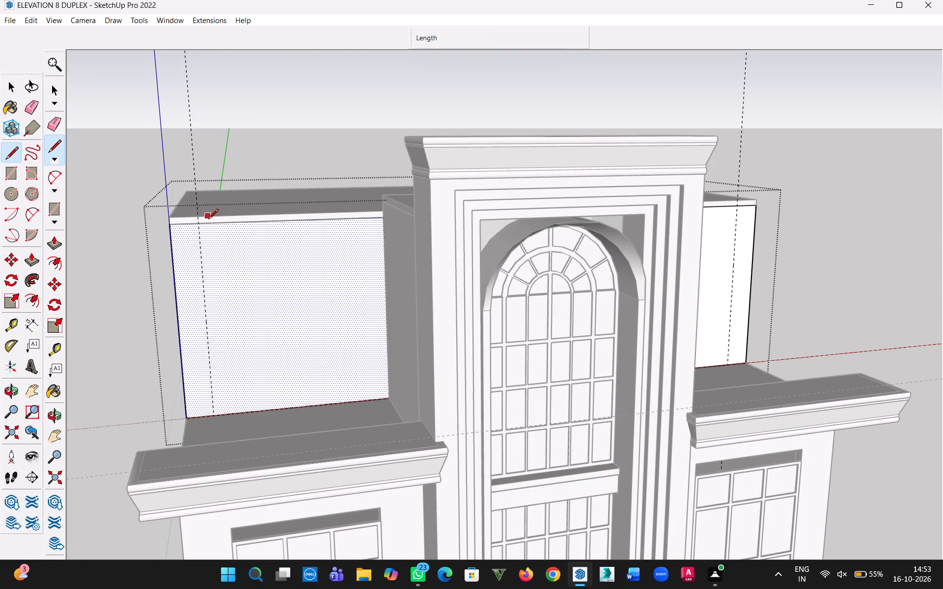
{"action": "left_click", "coordinate": [200, 226]}
{"action": "left_click", "coordinate": [210, 418]}
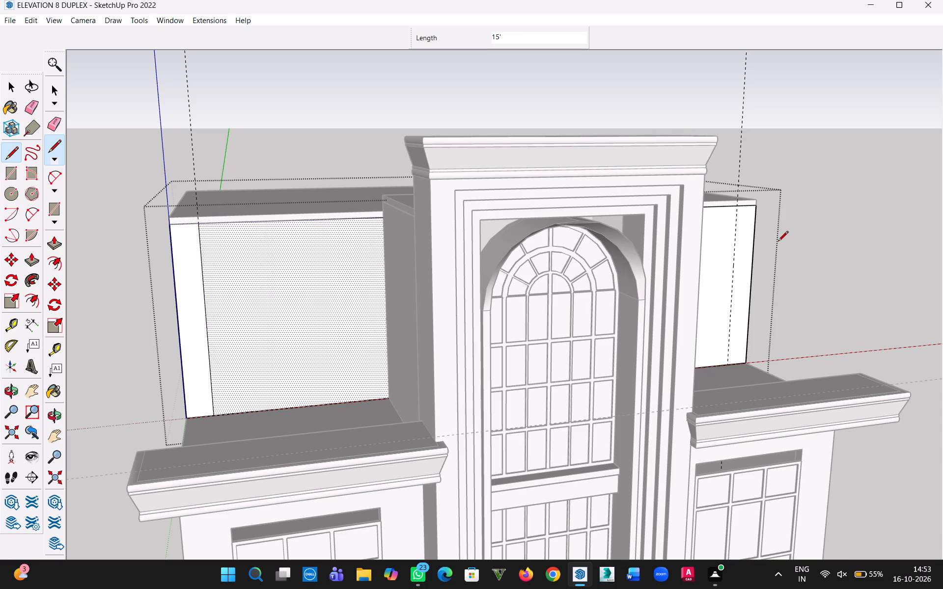
{"action": "key", "text": "Escape"}
{"action": "left_click", "coordinate": [736, 209]}
{"action": "left_click", "coordinate": [722, 363]}
Extrude the strip at the front wall's left end outward by 2' to form a corner column.
{"action": "key", "text": "p"}
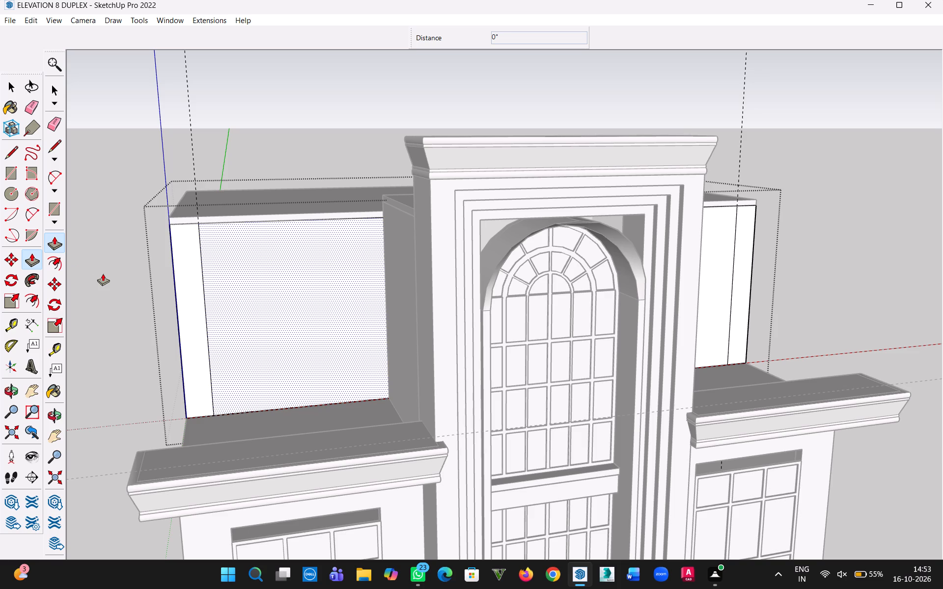
{"action": "scroll", "coordinate": [198, 307], "scroll_direction": "up", "scroll_amount": 3}
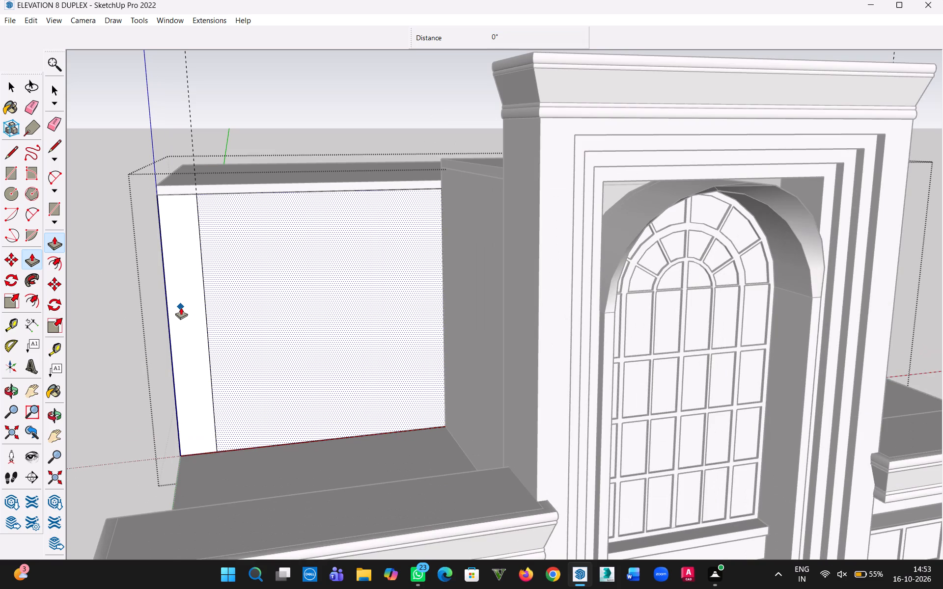
{"action": "scroll", "coordinate": [181, 307], "scroll_direction": "up", "scroll_amount": 5}
{"action": "key", "text": "Escape"}
{"action": "left_click", "coordinate": [181, 307]}
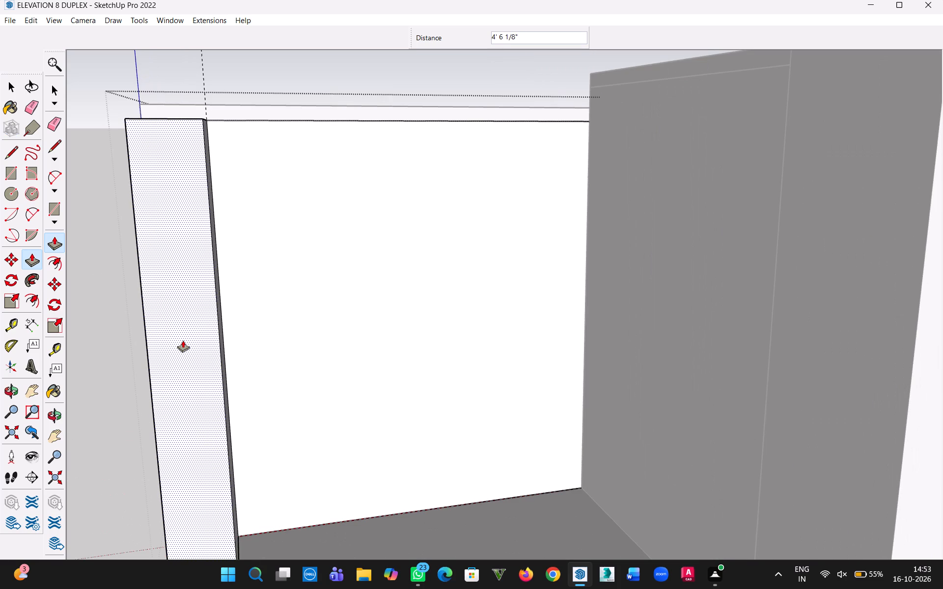
{"action": "middle_click_drag", "start_coordinate": [189, 344], "coordinate": [215, 438]}
{"action": "type", "text": "2'"}
{"action": "key", "text": "Return"}
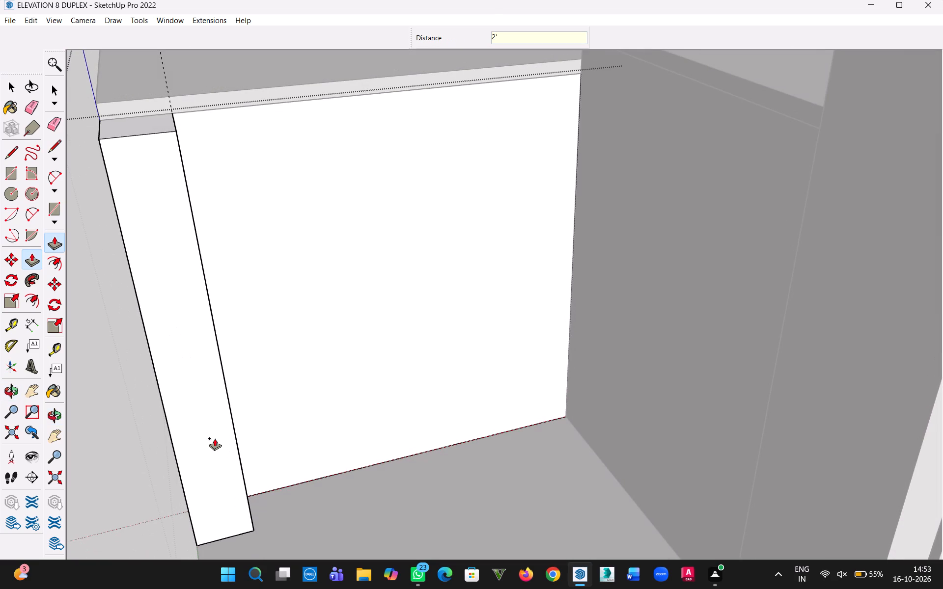
{"action": "scroll", "coordinate": [509, 465], "scroll_direction": "down", "scroll_amount": 2}
{"action": "middle_click_drag", "start_coordinate": [478, 430], "coordinate": [325, 538]}
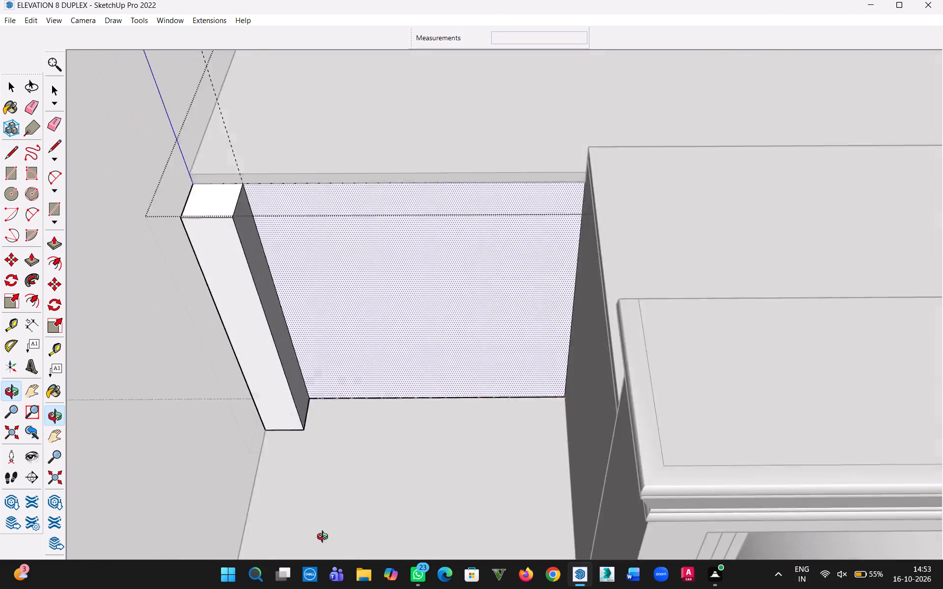
Extrude the strip at the front wall's right end outward by 2' to form the matching corner column.
{"action": "middle_click_drag", "start_coordinate": [325, 538], "coordinate": [146, 455]}
{"action": "scroll", "coordinate": [583, 415], "scroll_direction": "down", "scroll_amount": 7}
{"action": "key", "text": "h"}
{"action": "left_click_drag", "start_coordinate": [657, 425], "coordinate": [155, 215]}
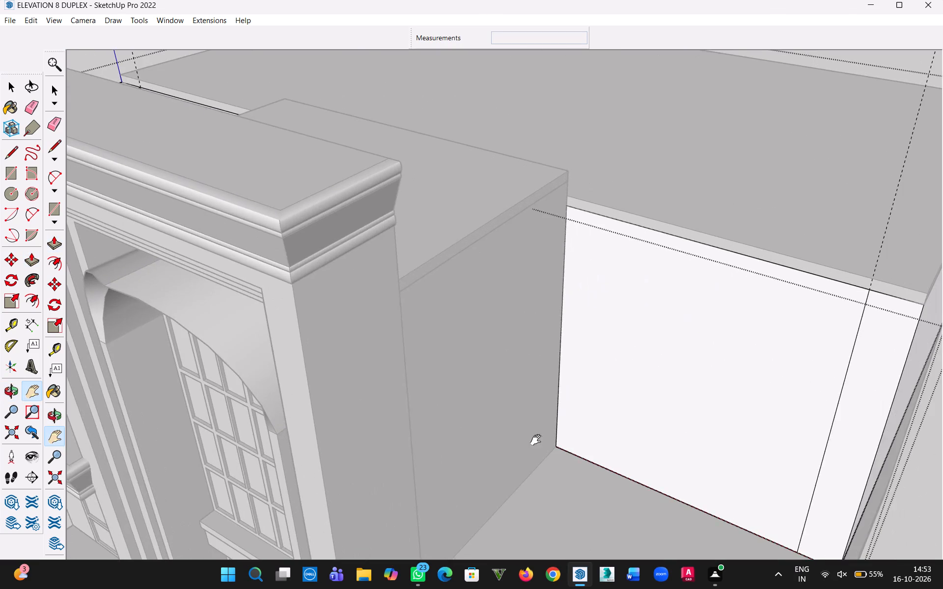
{"action": "middle_click_drag", "start_coordinate": [538, 440], "coordinate": [556, 365]}
{"action": "key", "text": "Escape"}
{"action": "double_click", "coordinate": [862, 378]}
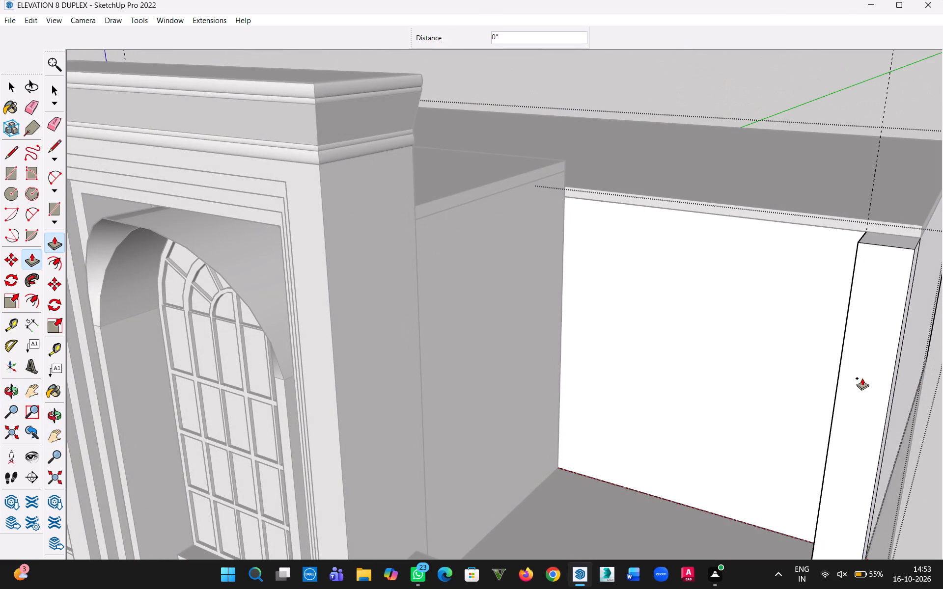
{"action": "middle_click_drag", "start_coordinate": [810, 391], "coordinate": [899, 508]}
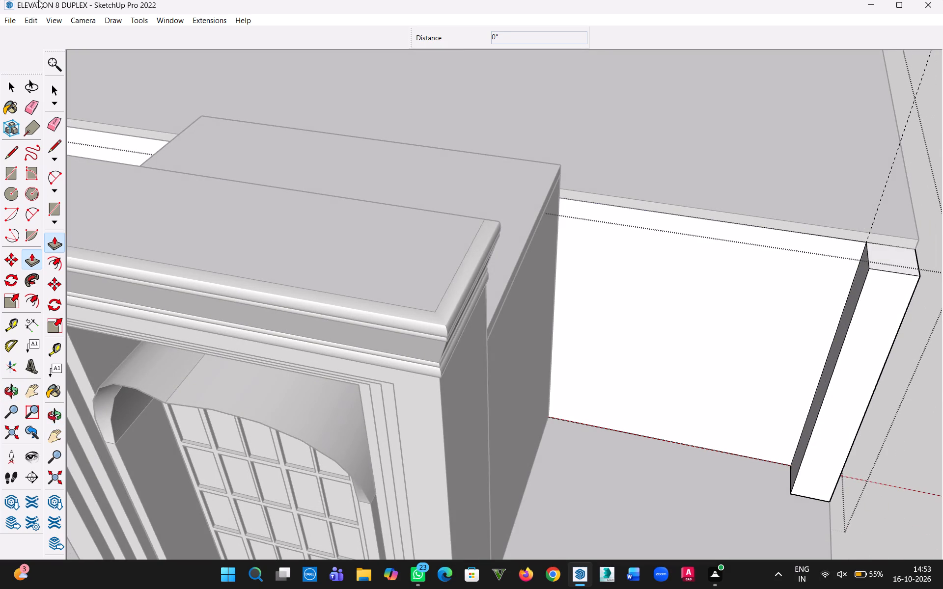
{"action": "left_click", "coordinate": [5, 88]}
{"action": "left_click", "coordinate": [639, 336]}
{"action": "scroll", "coordinate": [737, 489], "scroll_direction": "down", "scroll_amount": 1}
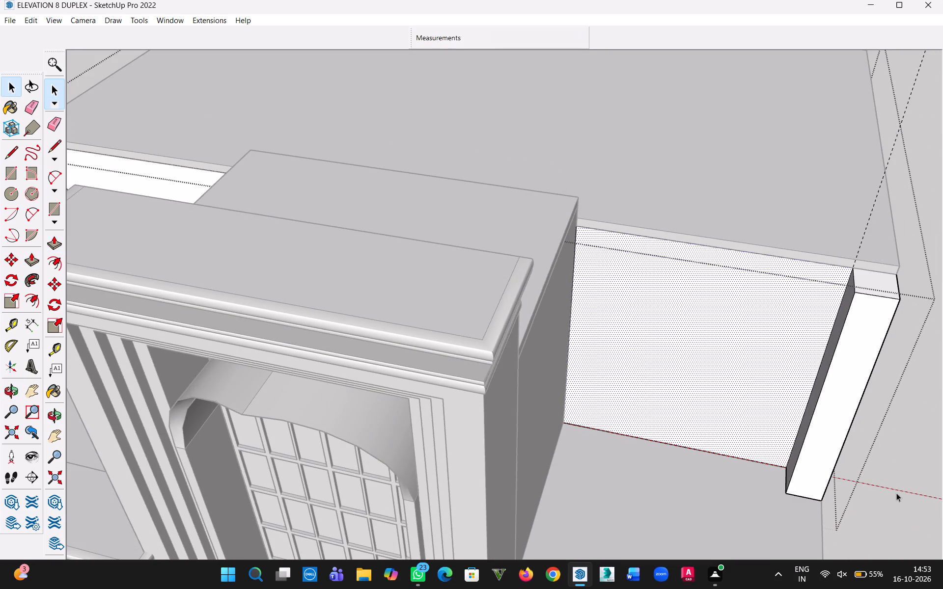
{"action": "left_click", "coordinate": [940, 509]}
Offset the outline of the upper front wall panel left of the tower inward by 2'.
{"action": "middle_click_drag", "start_coordinate": [817, 487], "coordinate": [902, 335]}
{"action": "scroll", "coordinate": [754, 389], "scroll_direction": "down", "scroll_amount": 9}
{"action": "middle_click_drag", "start_coordinate": [322, 424], "coordinate": [413, 403]}
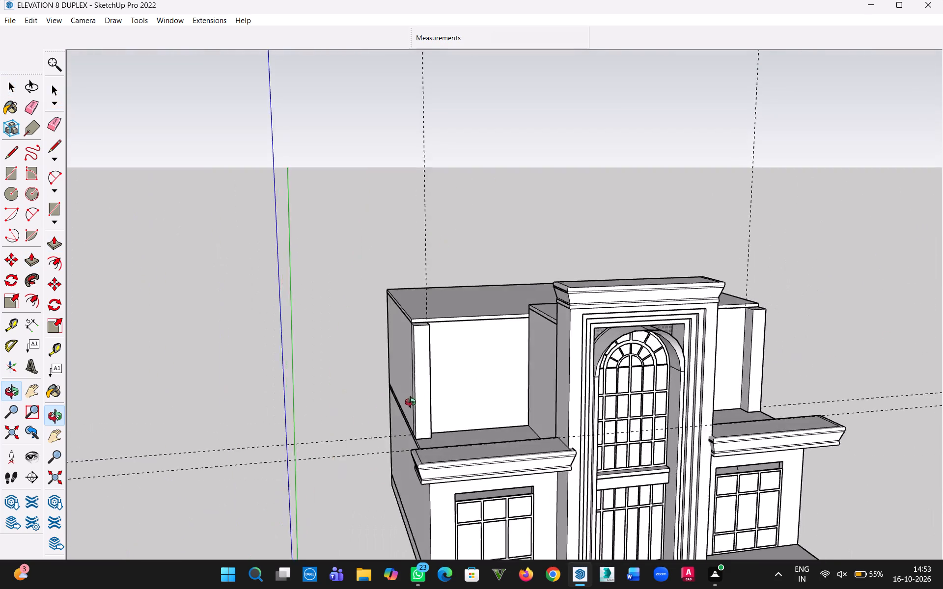
{"action": "middle_click_drag", "start_coordinate": [413, 403], "coordinate": [417, 409]}
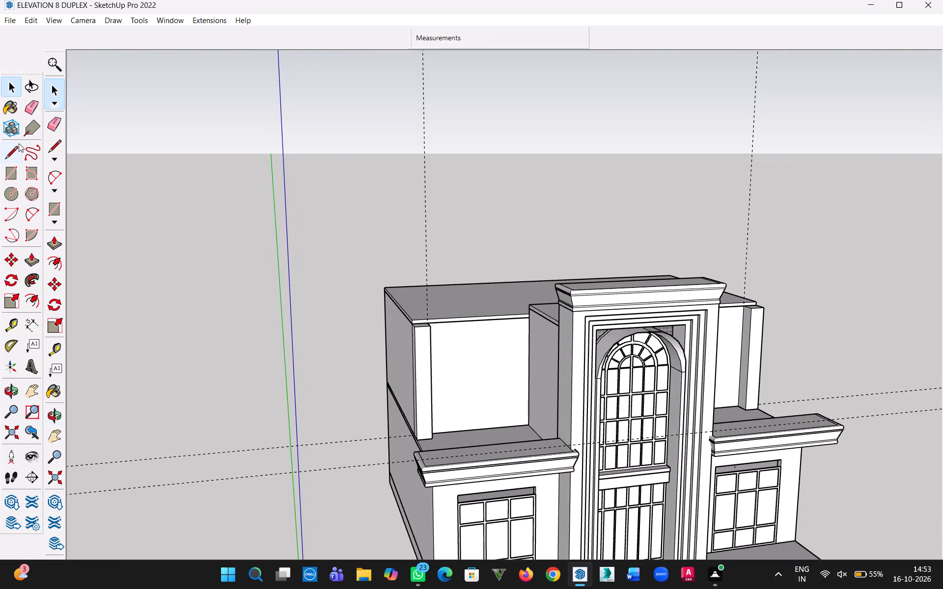
{"action": "left_click", "coordinate": [30, 302]}
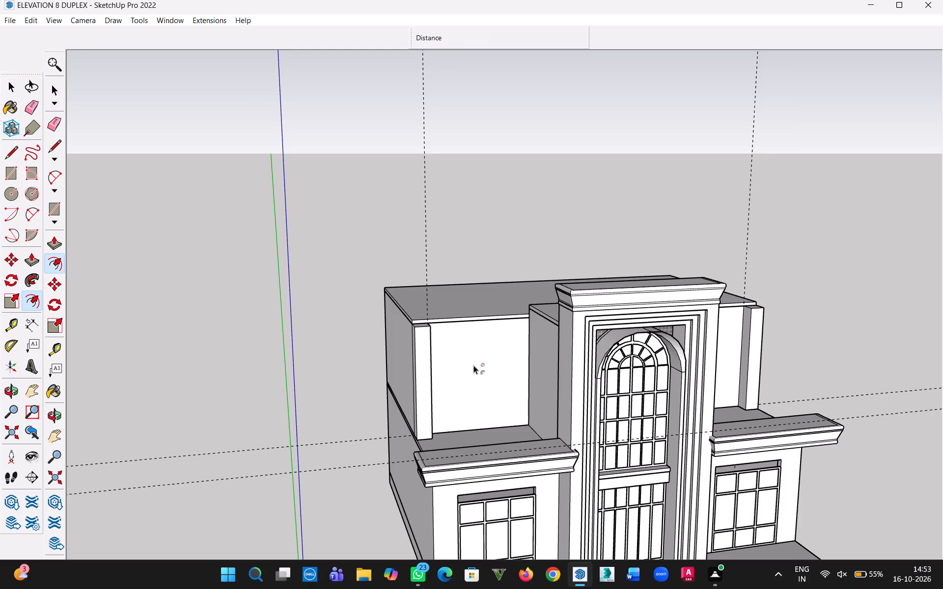
{"action": "left_click", "coordinate": [473, 365]}
{"action": "left_click", "coordinate": [12, 85]}
{"action": "double_click", "coordinate": [491, 368]}
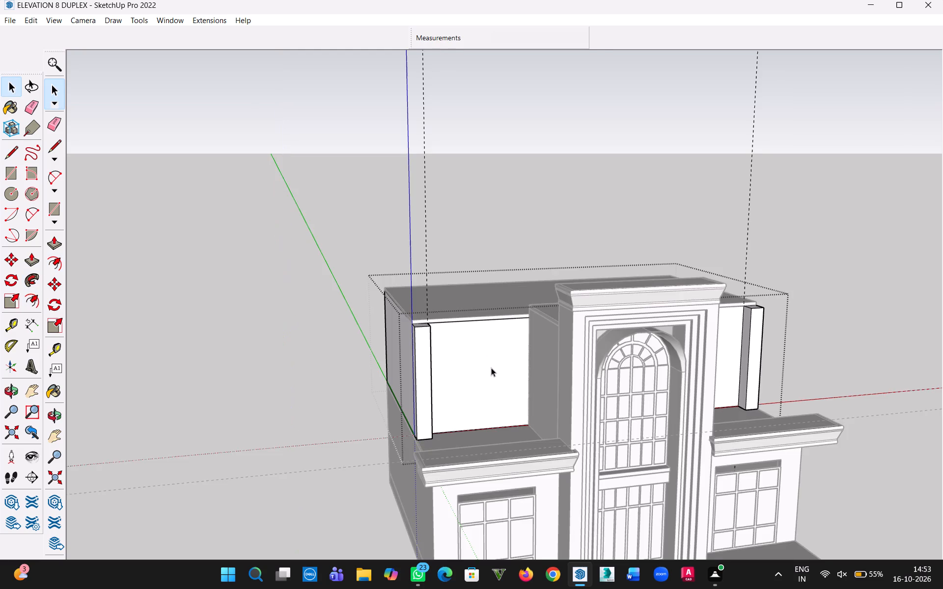
{"action": "middle_click_drag", "start_coordinate": [489, 375], "coordinate": [435, 396]}
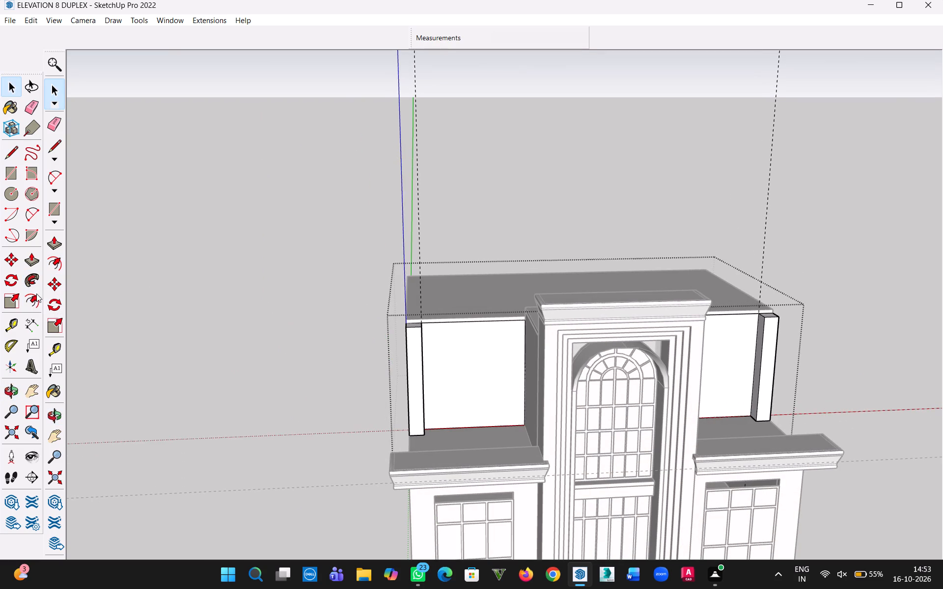
{"action": "left_click", "coordinate": [36, 294]}
{"action": "scroll", "coordinate": [492, 380], "scroll_direction": "up", "scroll_amount": 5}
{"action": "left_click", "coordinate": [442, 367]}
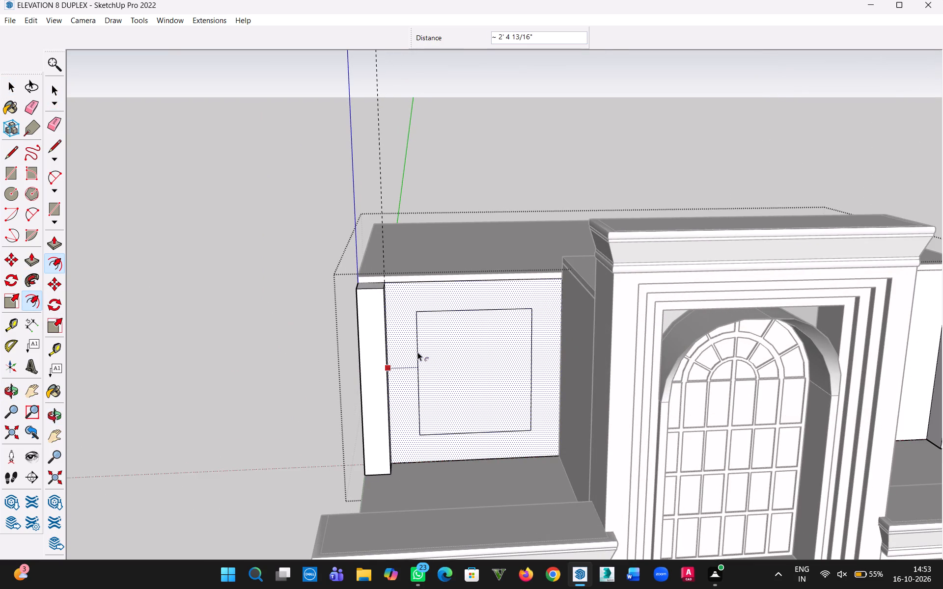
{"action": "type", "text": "2'"}
{"action": "key", "text": "Return"}
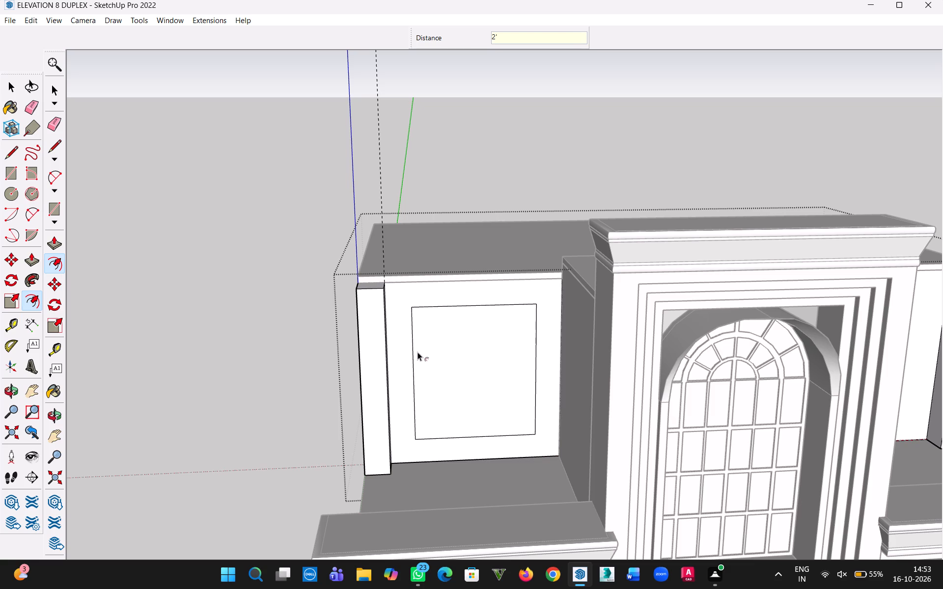
Offset the outline of the upper front wall panel right of the tower inward by 2'.
{"action": "middle_click_drag", "start_coordinate": [824, 388], "coordinate": [582, 326]}
{"action": "left_click", "coordinate": [818, 350]}
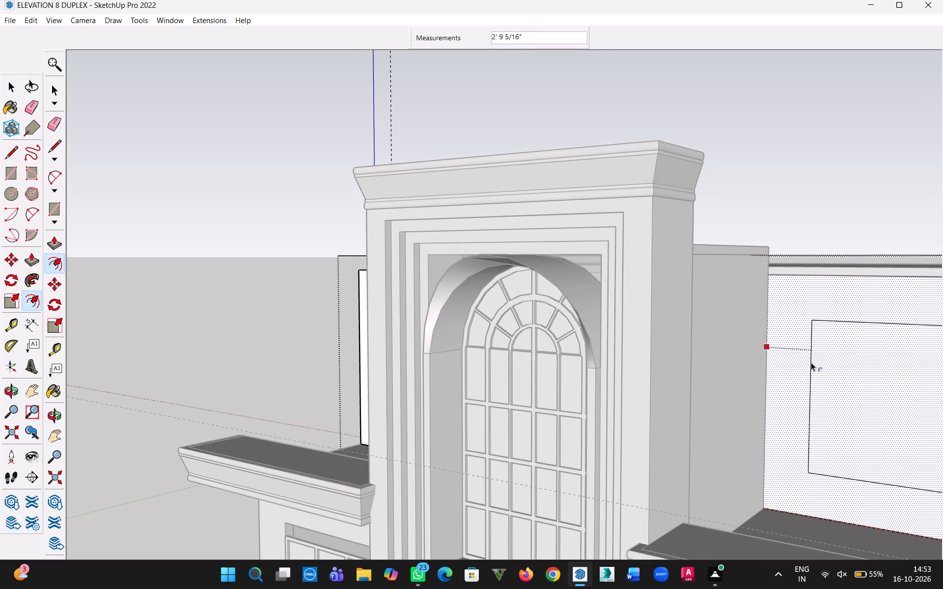
{"action": "type", "text": "2'"}
{"action": "key", "text": "Return"}
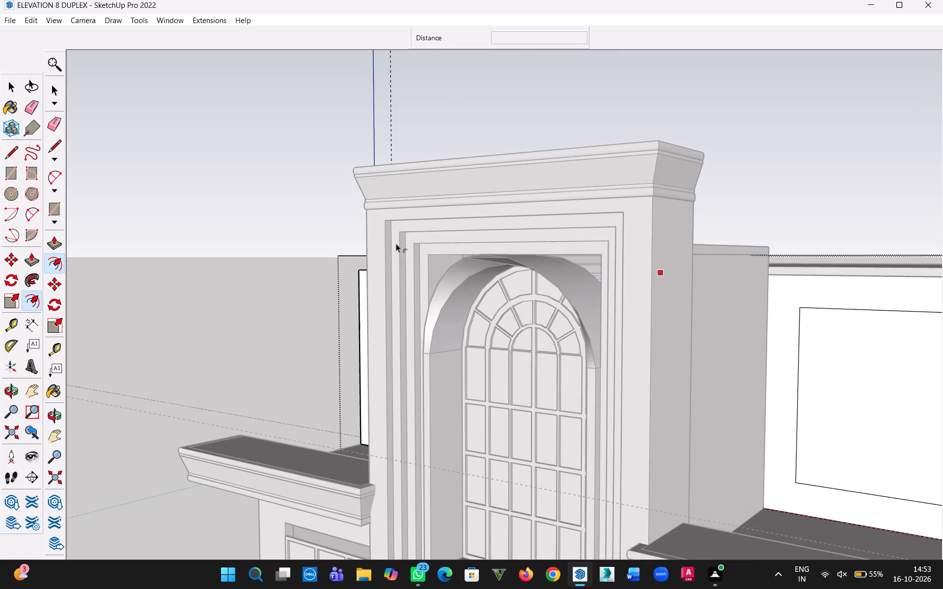
{"action": "left_click", "coordinate": [10, 79]}
Move the bottom edge of the left panel's inner rectangle down 2' onto the wall's base line.
{"action": "middle_click_drag", "start_coordinate": [308, 205], "coordinate": [597, 292]}
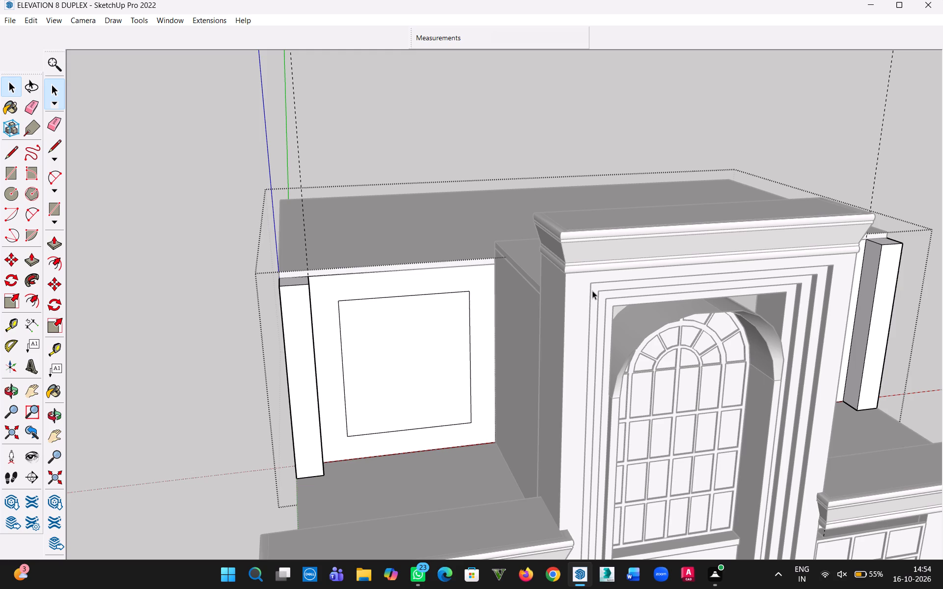
{"action": "scroll", "coordinate": [448, 380], "scroll_direction": "up", "scroll_amount": 3}
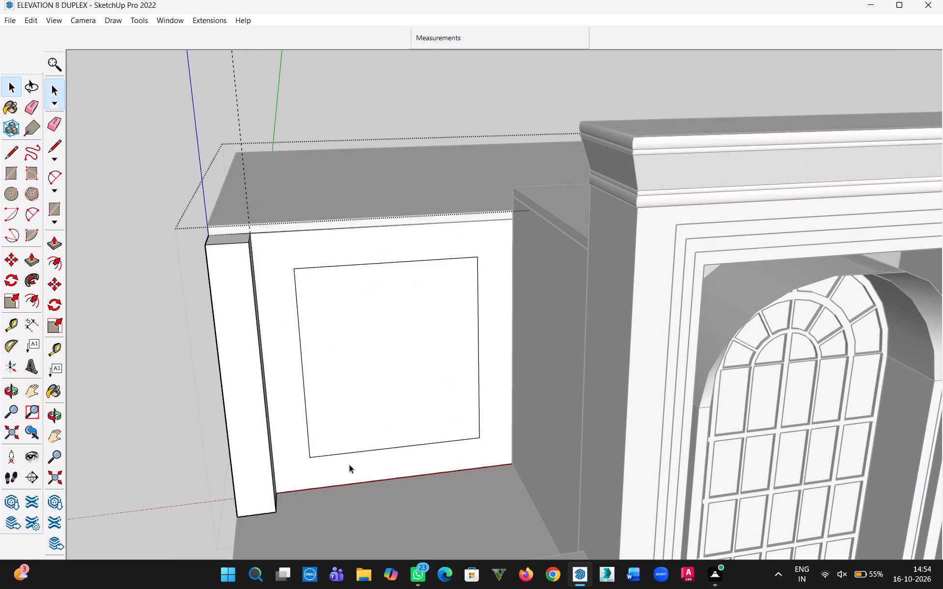
{"action": "key", "text": "l"}
{"action": "key", "text": "Escape"}
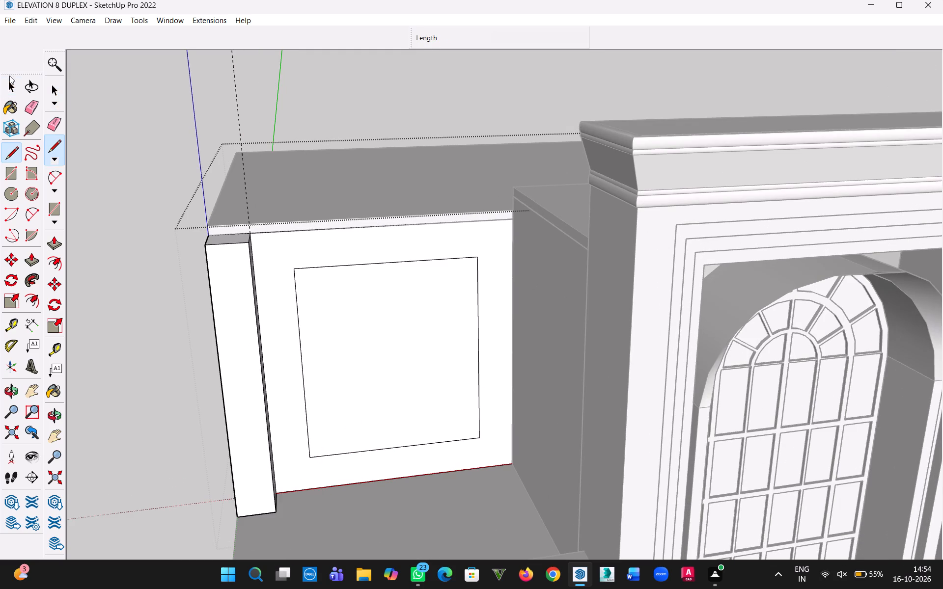
{"action": "left_click", "coordinate": [9, 81]}
{"action": "key", "text": "m"}
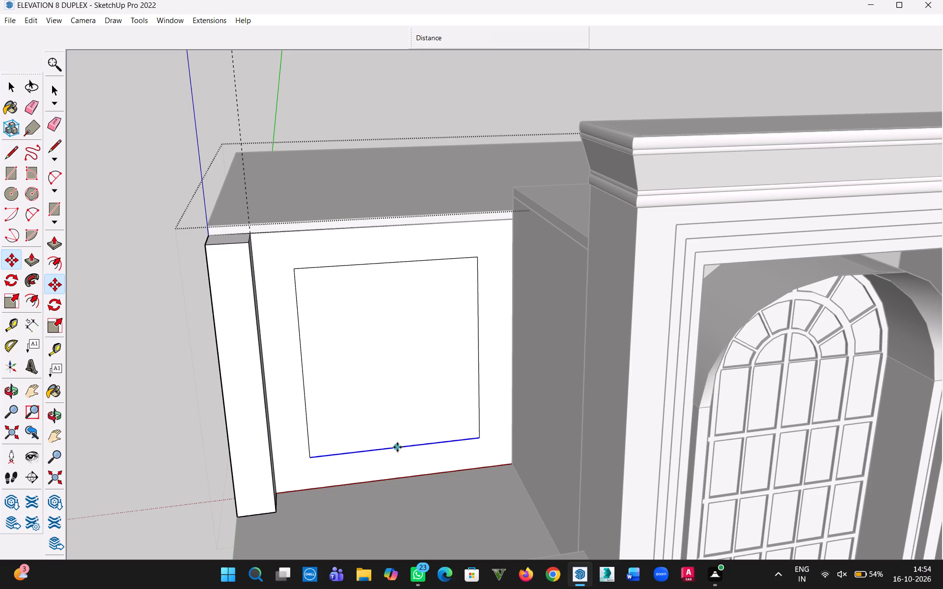
{"action": "left_click", "coordinate": [397, 447]}
{"action": "left_click", "coordinate": [403, 476]}
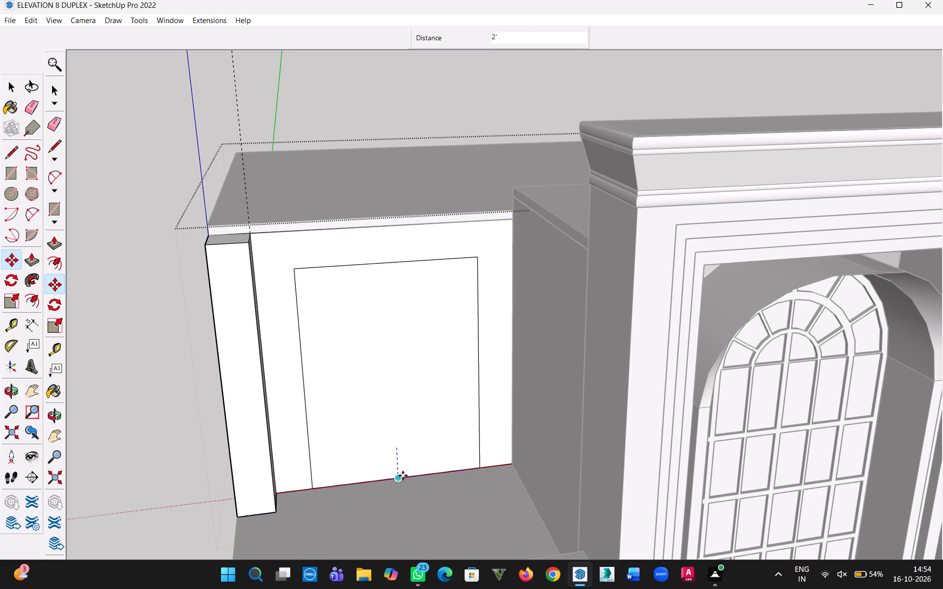
Move the bottom edge of the right panel's inner rectangle down onto the wall's base line and leave the wall group.
{"action": "scroll", "coordinate": [471, 466], "scroll_direction": "down", "scroll_amount": 3}
{"action": "key", "text": "h"}
{"action": "left_click_drag", "start_coordinate": [536, 474], "coordinate": [81, 468]}
{"action": "middle_click_drag", "start_coordinate": [450, 459], "coordinate": [407, 473]}
{"action": "scroll", "coordinate": [420, 411], "scroll_direction": "up", "scroll_amount": 8}
{"action": "key", "text": "Escape"}
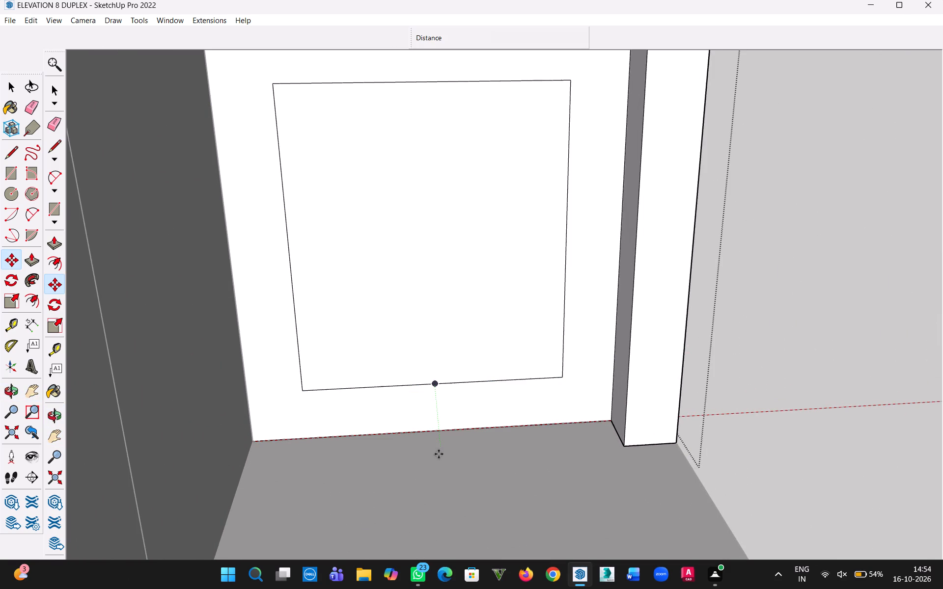
{"action": "key", "text": "Escape"}
{"action": "left_click", "coordinate": [435, 383]}
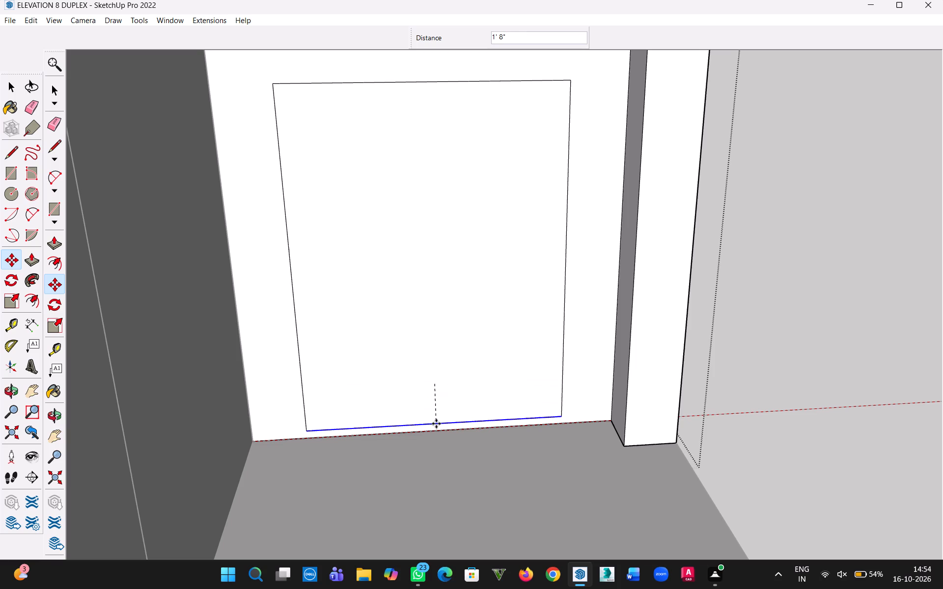
{"action": "left_click", "coordinate": [436, 431]}
{"action": "scroll", "coordinate": [379, 440], "scroll_direction": "down", "scroll_amount": 12}
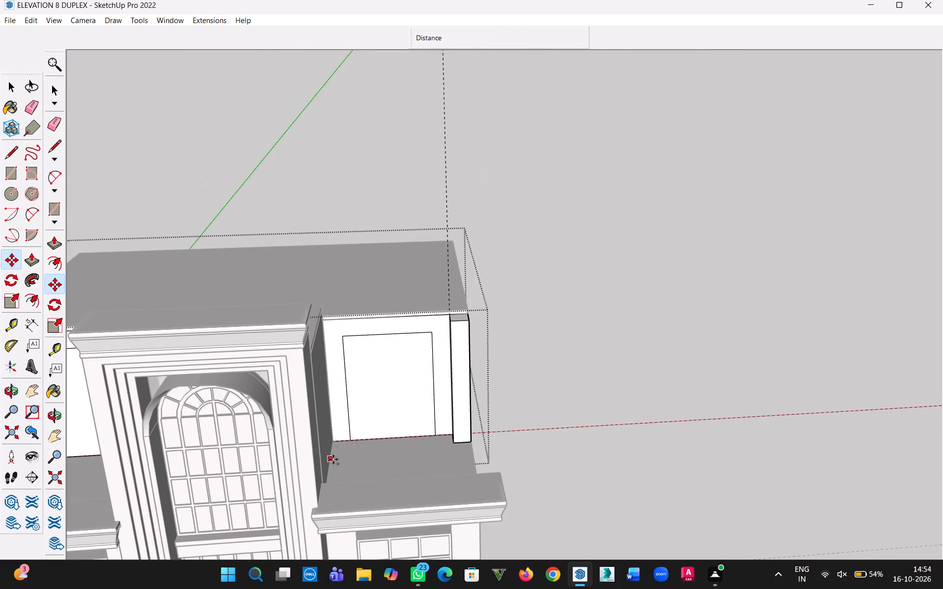
{"action": "key", "text": "h"}
{"action": "left_click_drag", "start_coordinate": [346, 472], "coordinate": [512, 432]}
{"action": "middle_click_drag", "start_coordinate": [374, 436], "coordinate": [442, 374]}
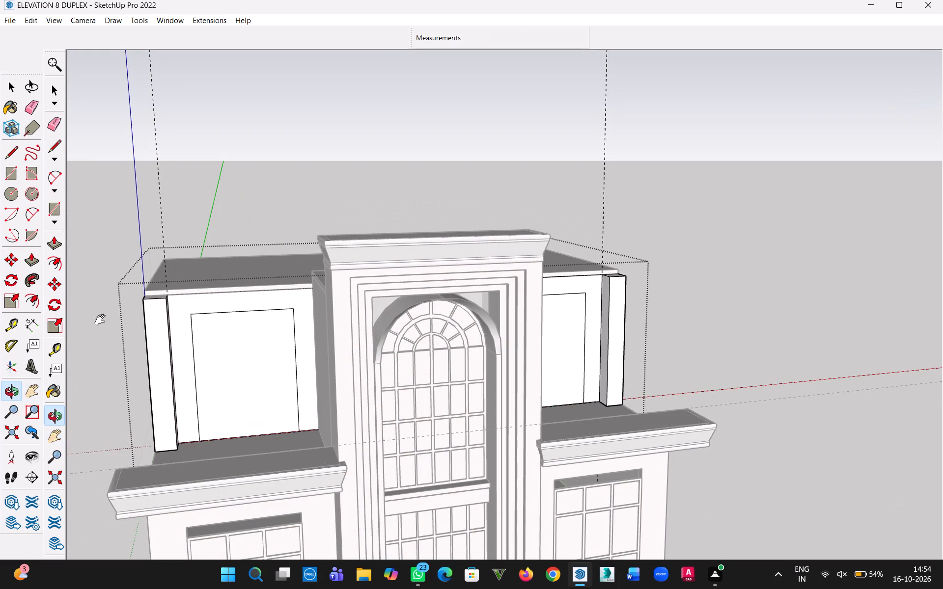
{"action": "left_click", "coordinate": [18, 86]}
{"action": "left_click", "coordinate": [426, 148]}
{"action": "scroll", "coordinate": [242, 320], "scroll_direction": "up", "scroll_amount": 2}
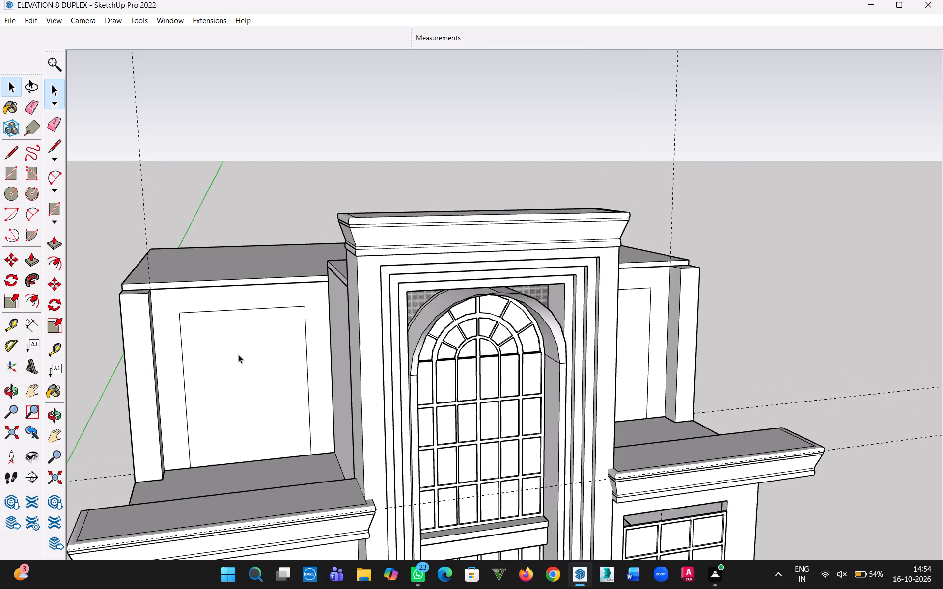
Open the upper-storey wall group for editing at the left panel's inner rectangle.
{"action": "double_click", "coordinate": [238, 354]}
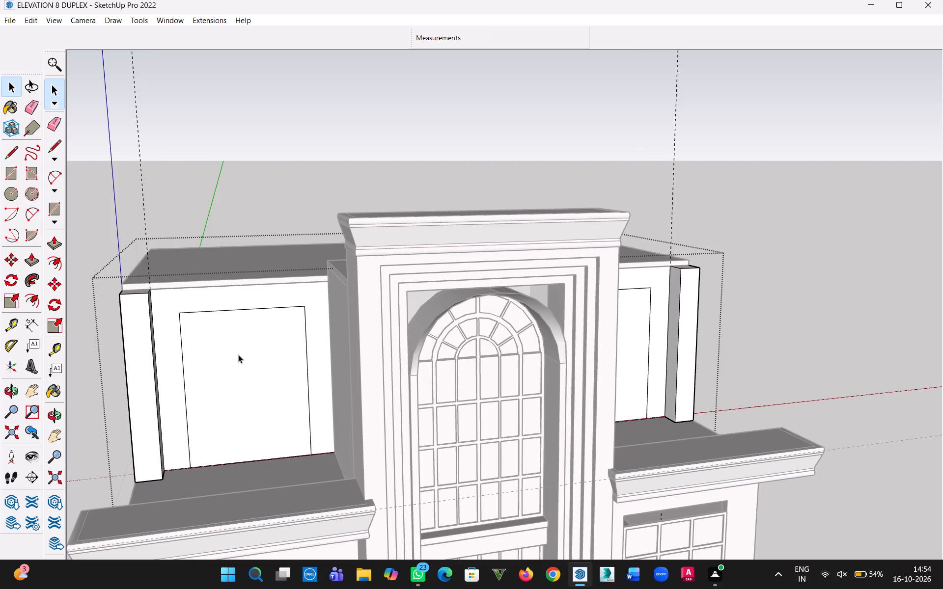
{"action": "middle_click_drag", "start_coordinate": [220, 371], "coordinate": [416, 389]}
{"action": "scroll", "coordinate": [273, 388], "scroll_direction": "up", "scroll_amount": 2}
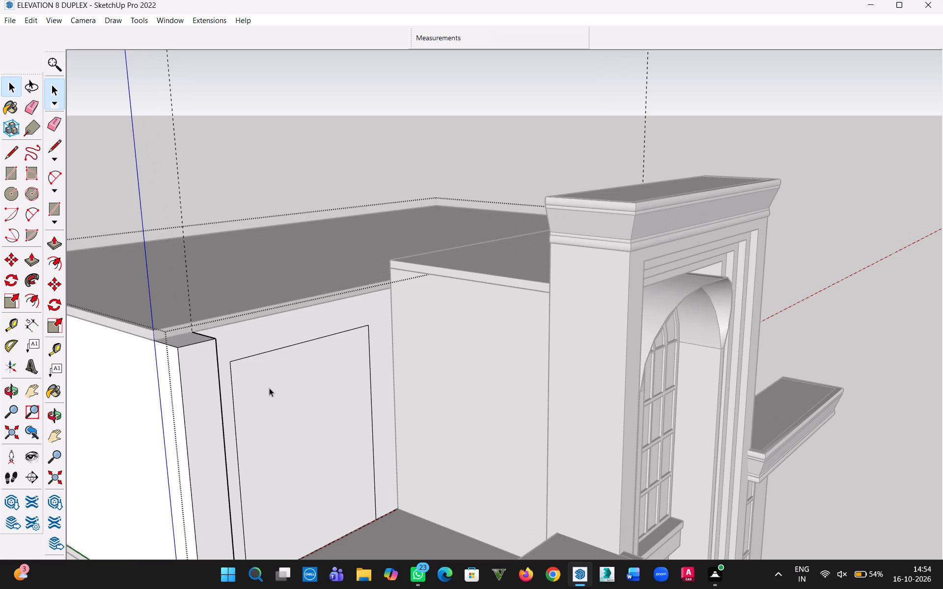
{"action": "middle_click_drag", "start_coordinate": [267, 402], "coordinate": [329, 430]}
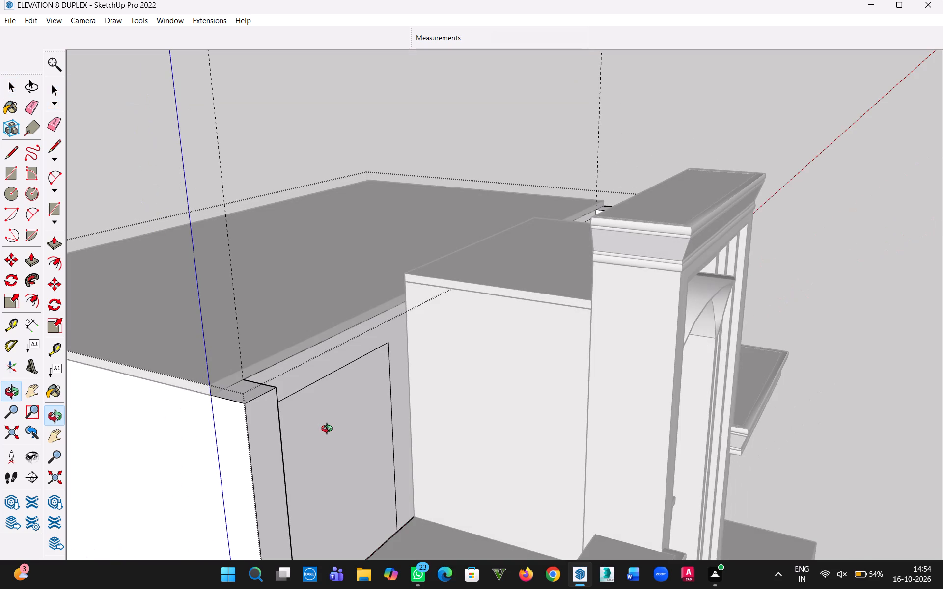
{"action": "middle_click_drag", "start_coordinate": [329, 430], "coordinate": [330, 431]}
{"action": "middle_click_drag", "start_coordinate": [338, 426], "coordinate": [204, 372]}
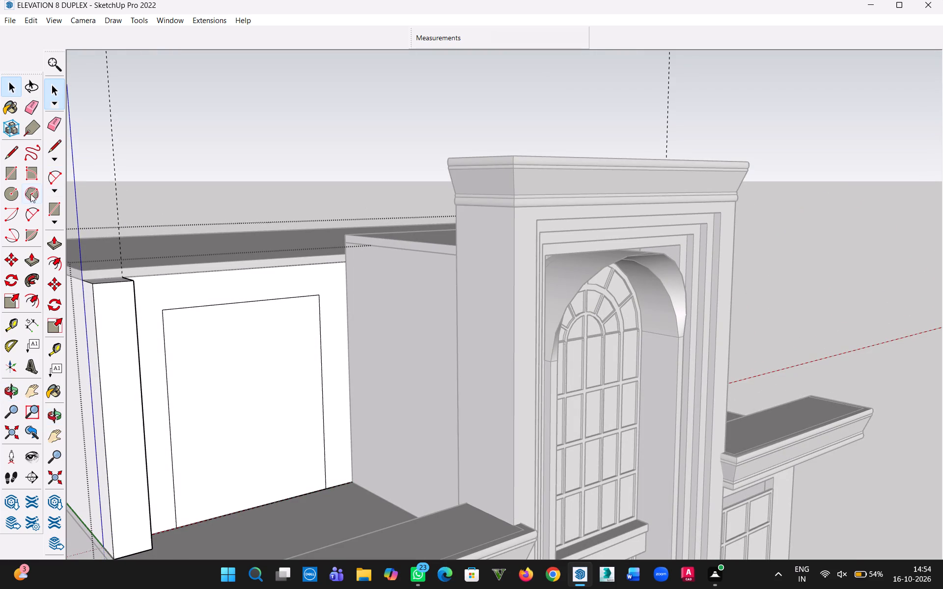
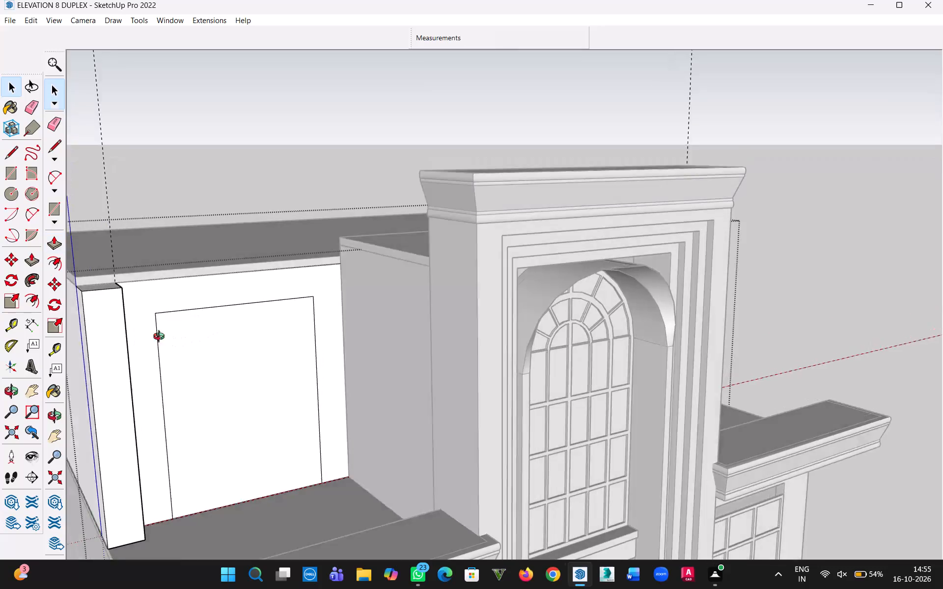
Place a horizontal guide 3' below the top edge of the rectangular outline on the upper-floor wall left of the tower.
{"action": "middle_click_drag", "start_coordinate": [169, 279], "coordinate": [179, 286]}
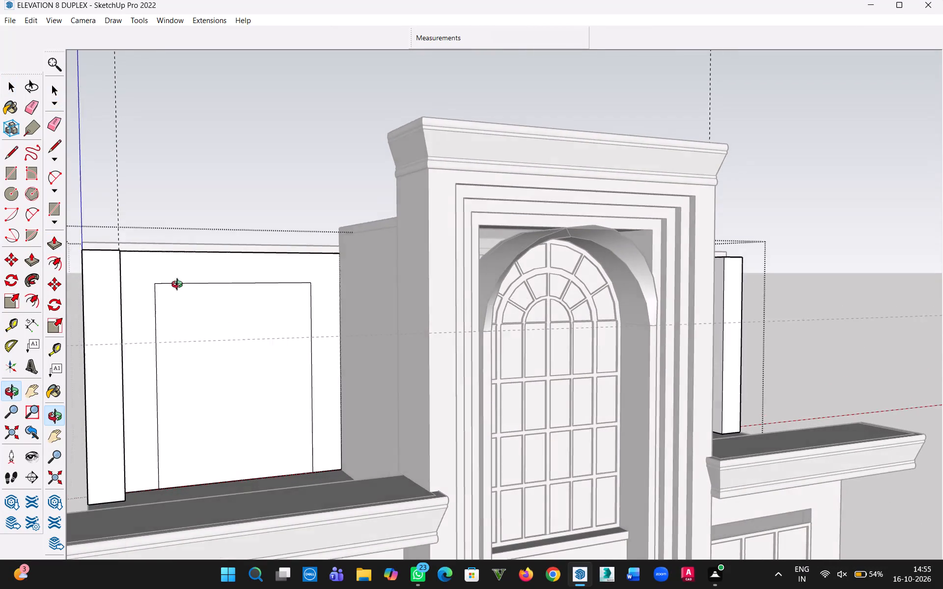
{"action": "middle_click_drag", "start_coordinate": [179, 286], "coordinate": [226, 328]}
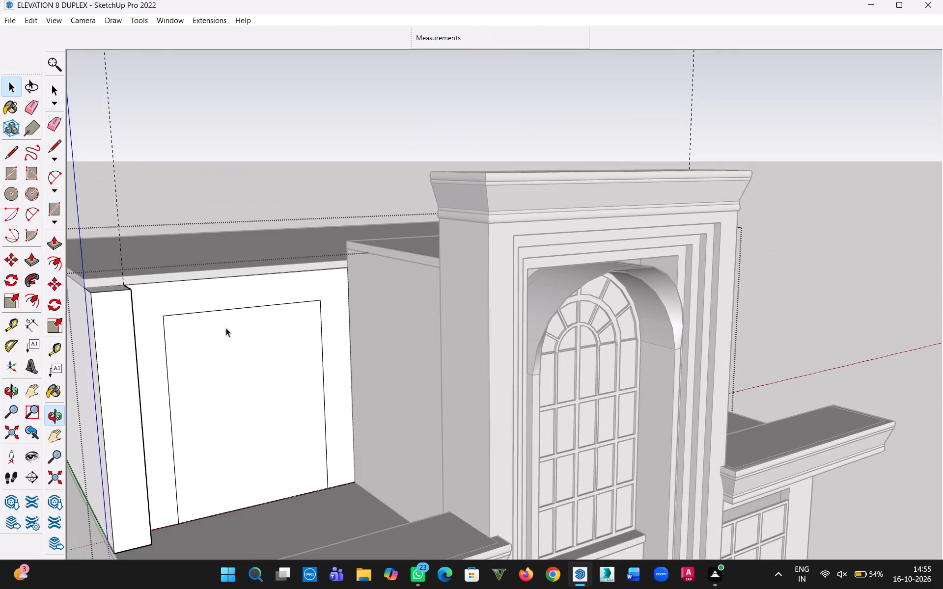
{"action": "middle_click_drag", "start_coordinate": [226, 328], "coordinate": [246, 342]}
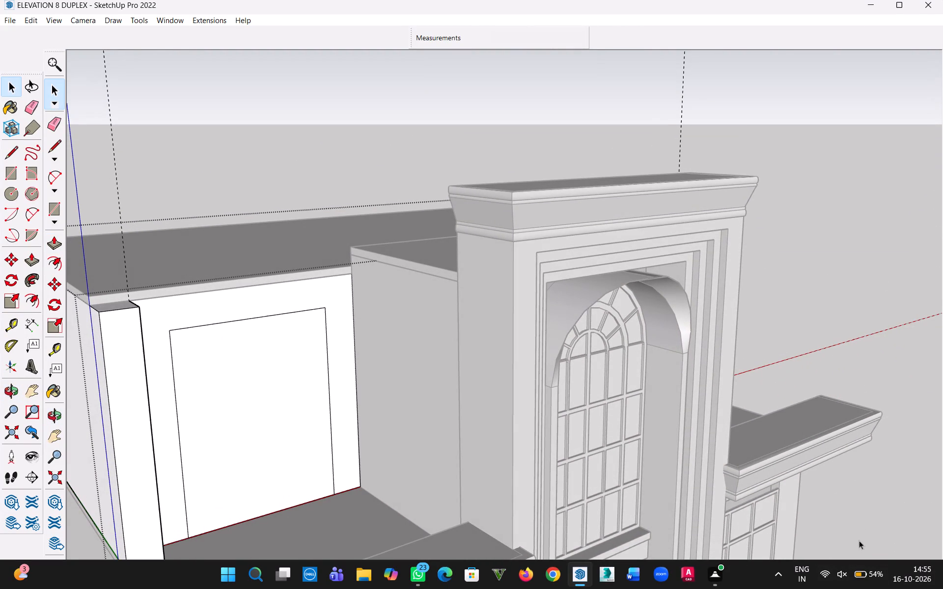
{"action": "middle_click_drag", "start_coordinate": [241, 478], "coordinate": [162, 537]}
{"action": "key", "text": "t"}
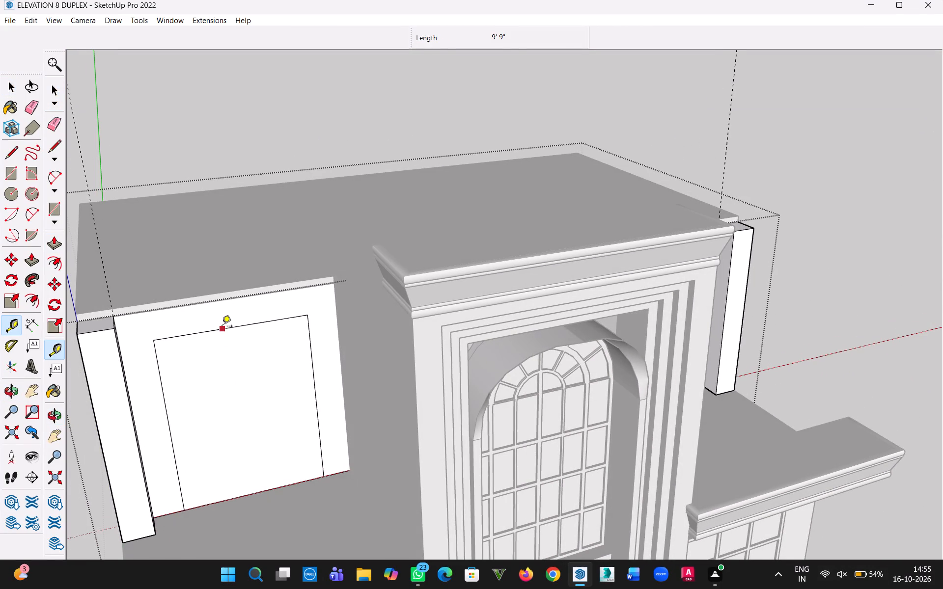
{"action": "left_click", "coordinate": [234, 326]}
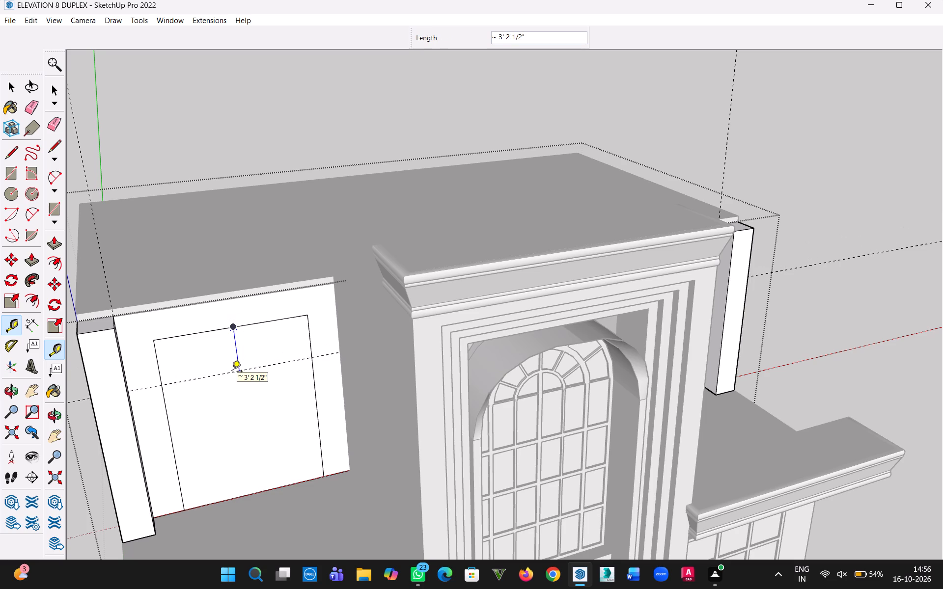
{"action": "type", "text": "3'"}
{"action": "key", "text": "Return"}
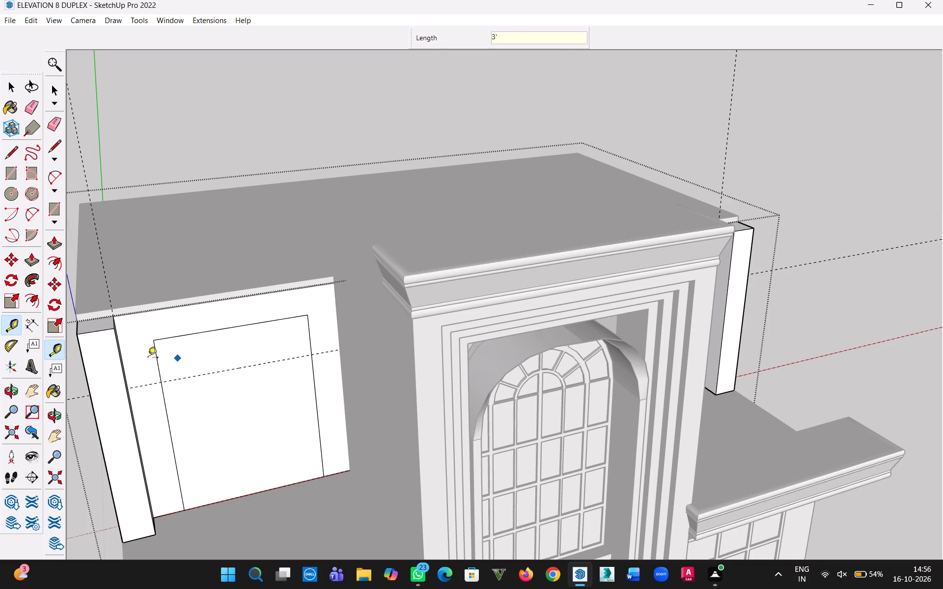
Add two vertical guides, each 3' inward from the side edges of the left wall's rectangular outline.
{"action": "left_click", "coordinate": [156, 359]}
{"action": "type", "text": "3'"}
{"action": "key", "text": "Return"}
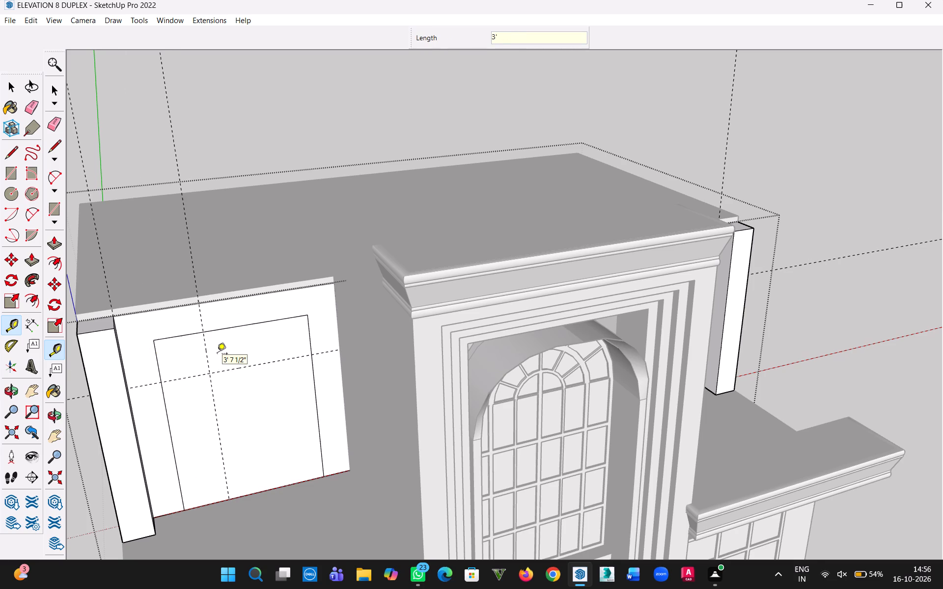
{"action": "left_click", "coordinate": [305, 332]}
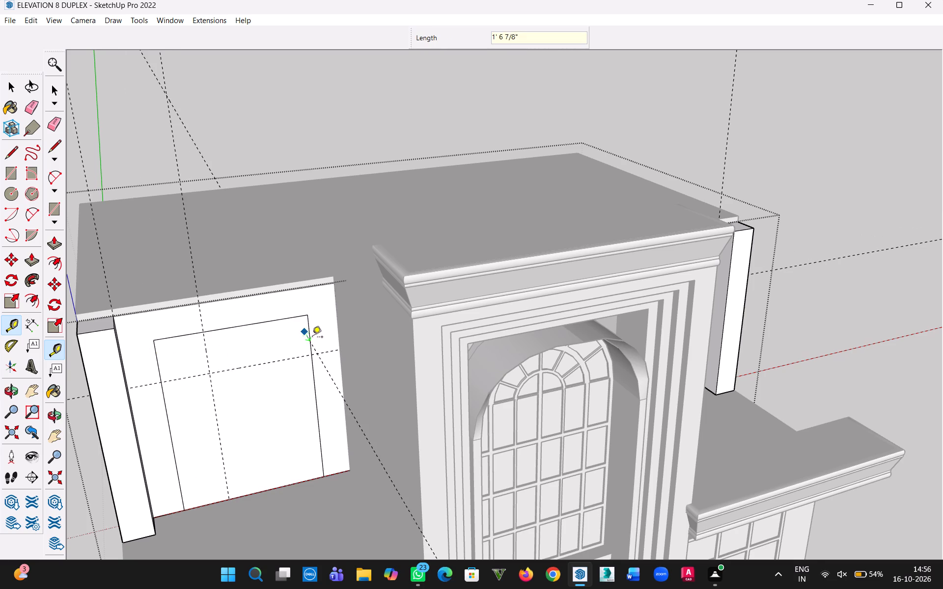
{"action": "key", "text": "Escape"}
{"action": "left_click", "coordinate": [311, 327]}
{"action": "type", "text": "3'"}
{"action": "key", "text": "Return"}
{"action": "left_click", "coordinate": [8, 86]}
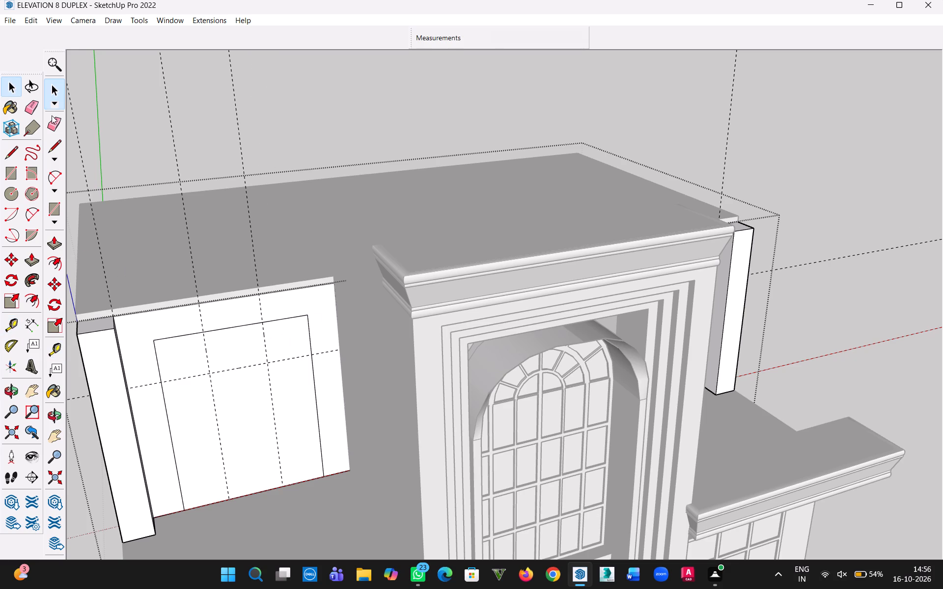
Draw 3' radius arcs between the guide intersections to round both upper corners of the left wall's outline.
{"action": "scroll", "coordinate": [274, 386], "scroll_direction": "up", "scroll_amount": 3}
{"action": "scroll", "coordinate": [15, 293], "scroll_direction": "down", "scroll_amount": 1}
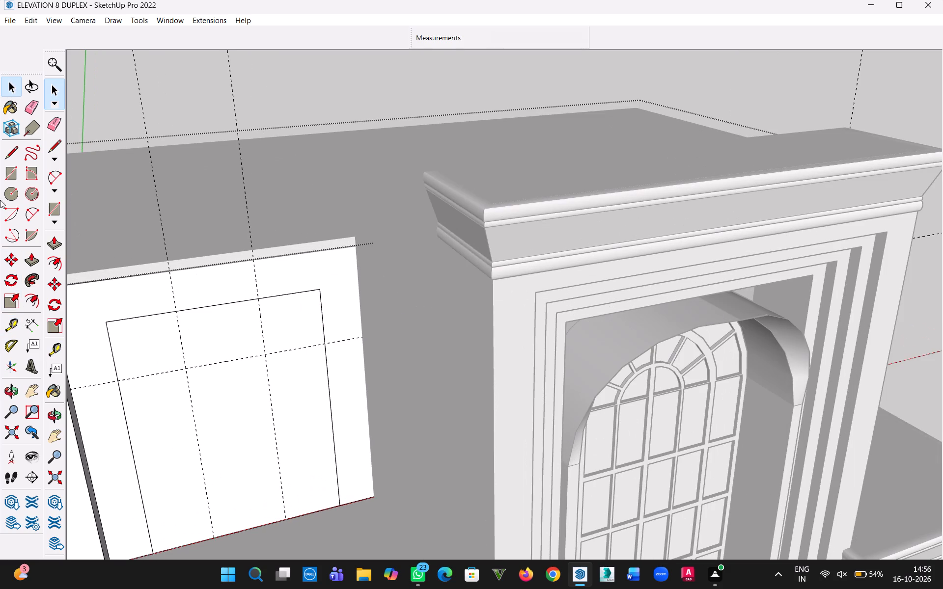
{"action": "left_click", "coordinate": [33, 214]}
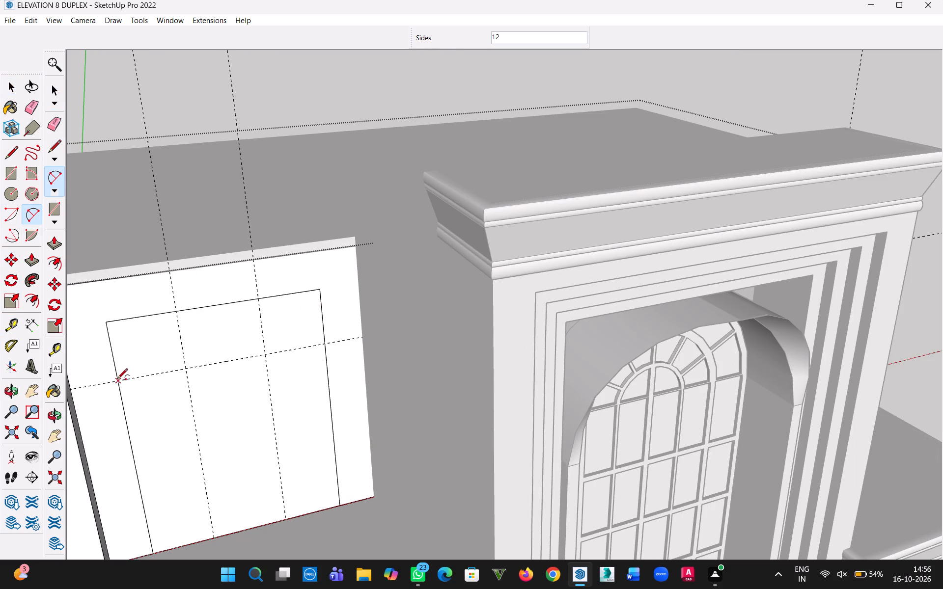
{"action": "left_click", "coordinate": [117, 379]}
{"action": "left_click", "coordinate": [177, 313]}
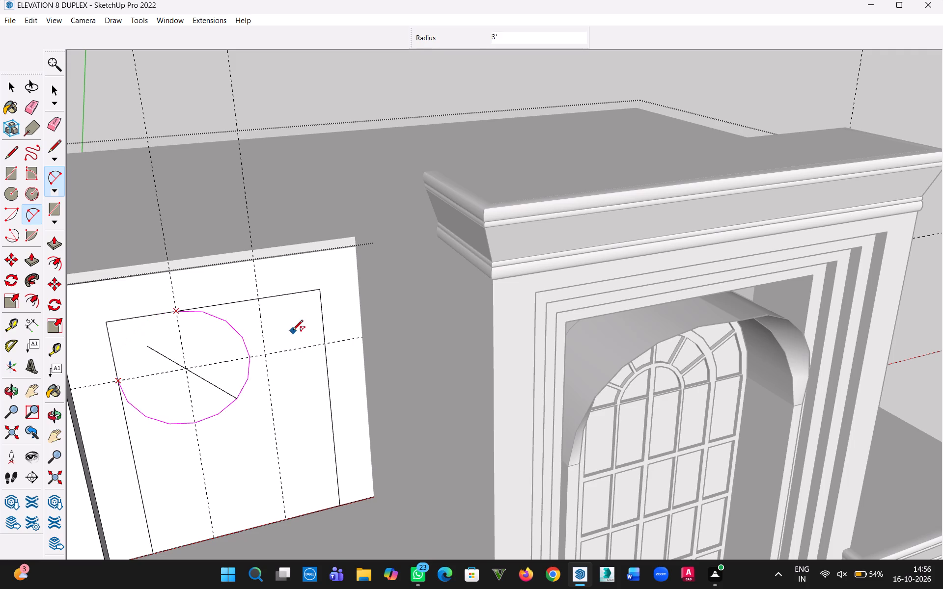
{"action": "left_click", "coordinate": [131, 336]}
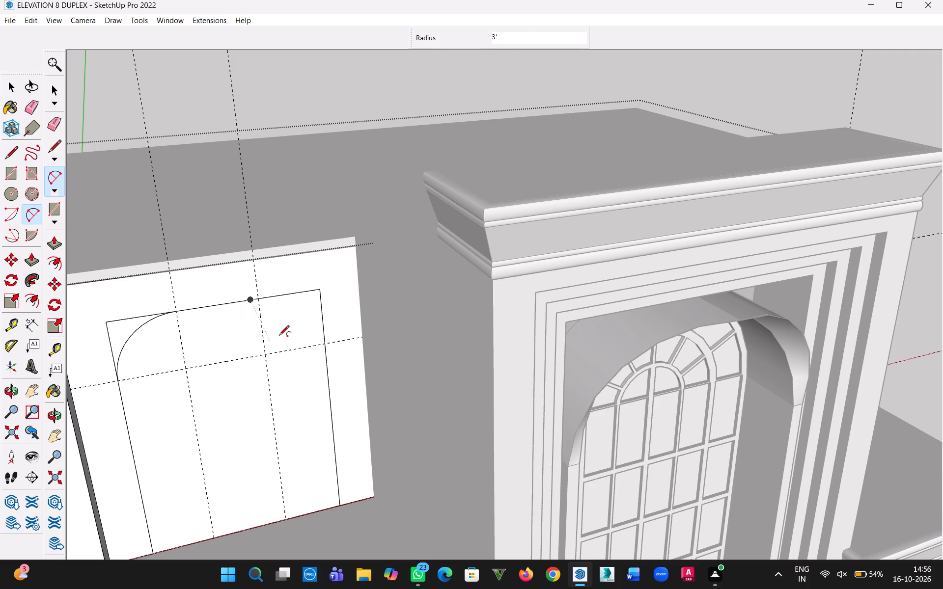
{"action": "key", "text": "Escape"}
{"action": "left_click", "coordinate": [259, 303]}
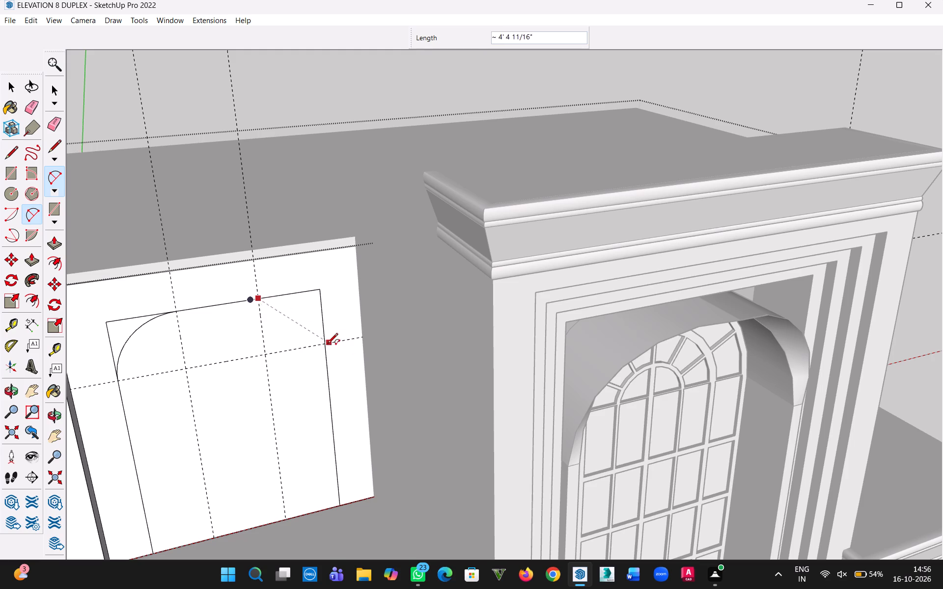
{"action": "left_click", "coordinate": [326, 344]}
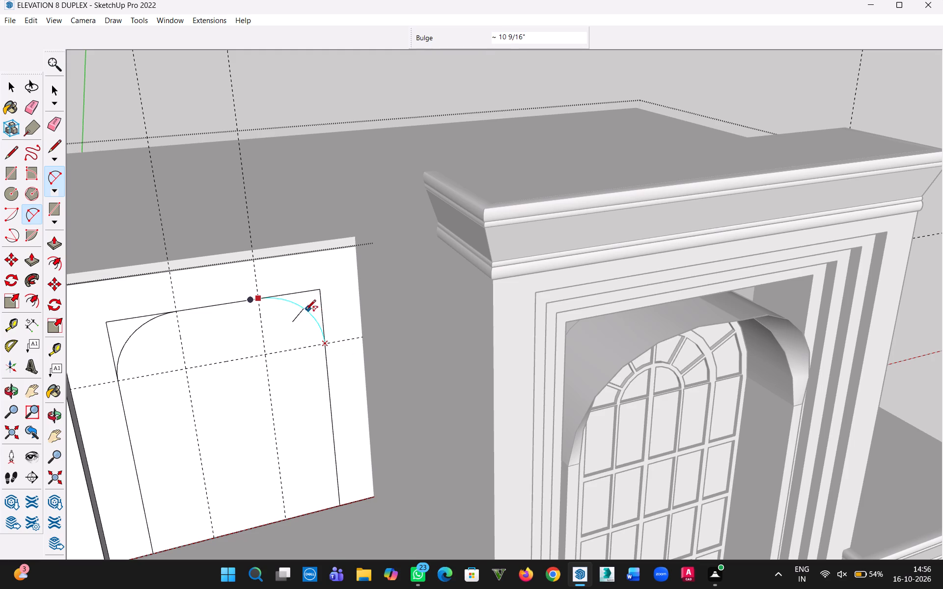
{"action": "left_click", "coordinate": [304, 312]}
{"action": "left_click", "coordinate": [16, 94]}
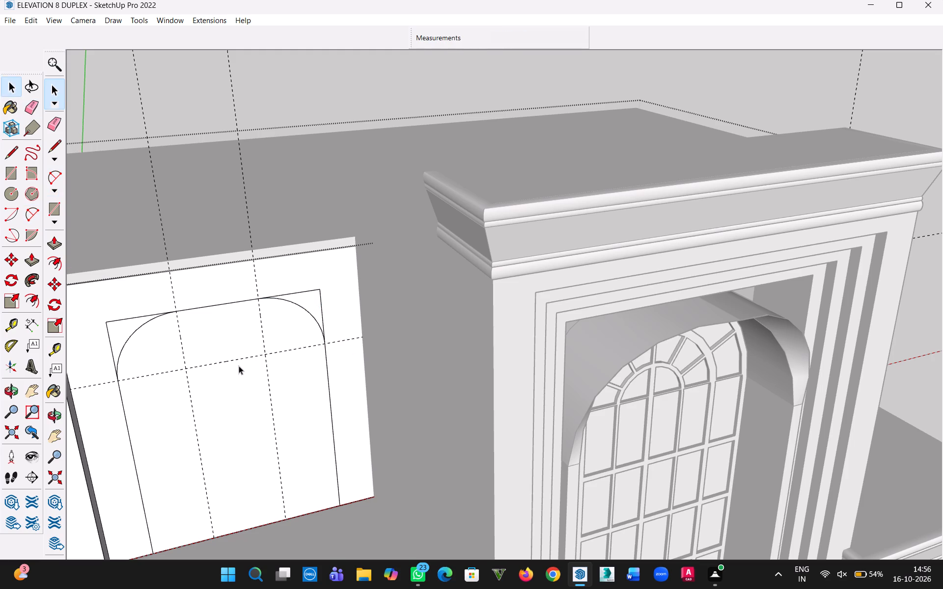
Delete the leftover square corner edges outside the two arcs on the left wall's outline.
{"action": "middle_click_drag", "start_coordinate": [241, 367], "coordinate": [224, 308]}
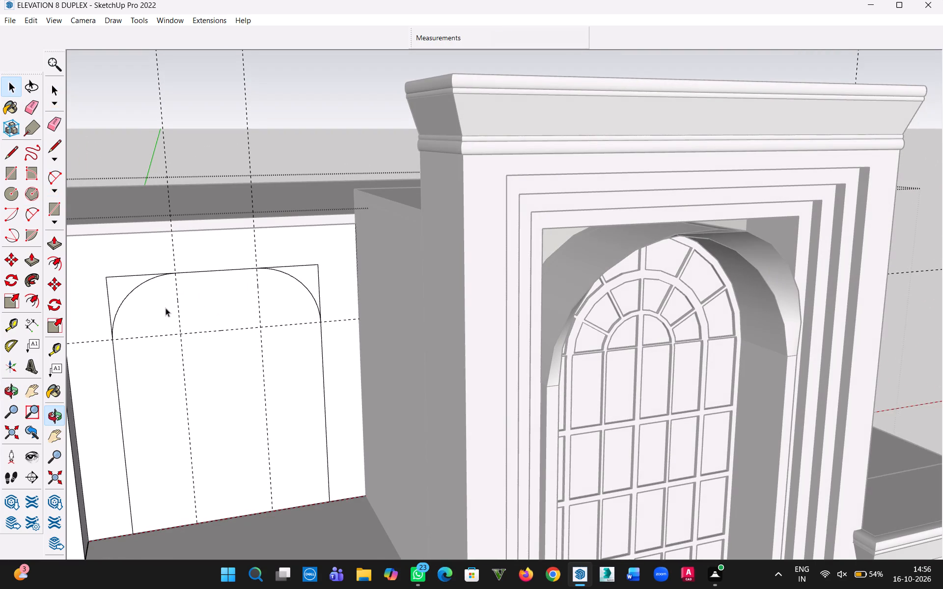
{"action": "scroll", "coordinate": [111, 291], "scroll_direction": "up", "scroll_amount": 2}
{"action": "left_click", "coordinate": [107, 304]}
{"action": "scroll", "coordinate": [138, 322], "scroll_direction": "down", "scroll_amount": 1}
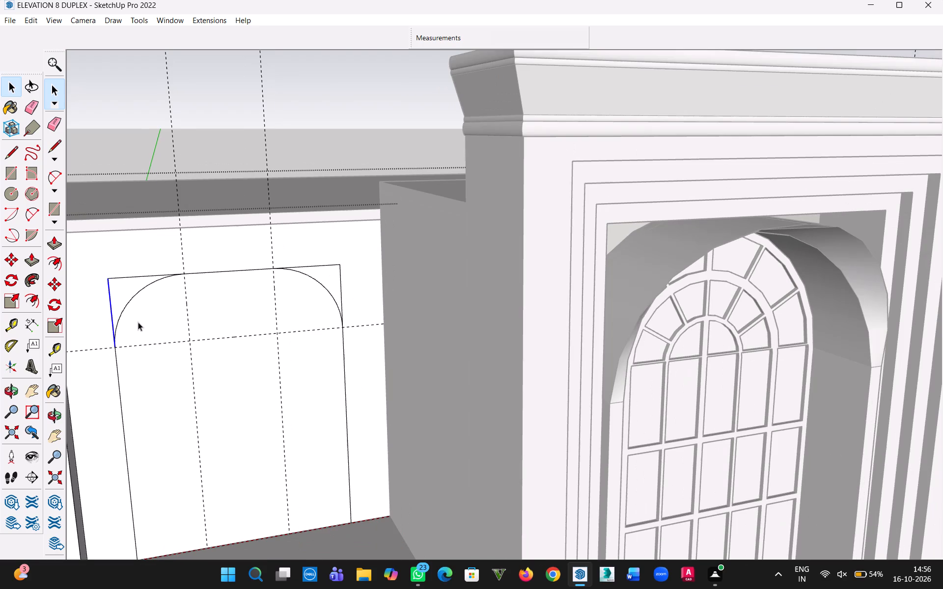
{"action": "key", "text": "Delete"}
{"action": "left_click", "coordinate": [126, 276]}
{"action": "key", "text": "Delete"}
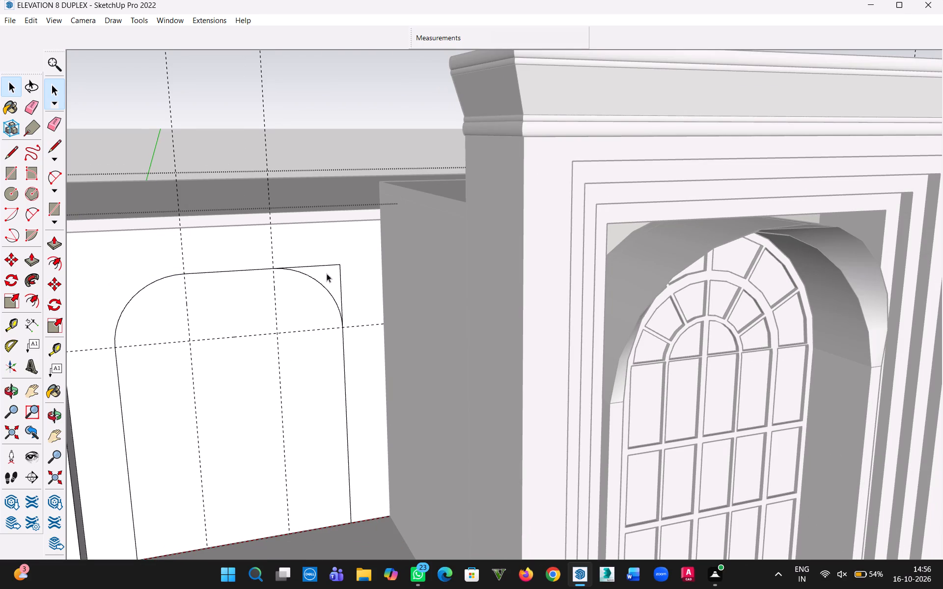
{"action": "left_click", "coordinate": [321, 265]}
{"action": "key", "text": "Delete"}
{"action": "left_click", "coordinate": [338, 276]}
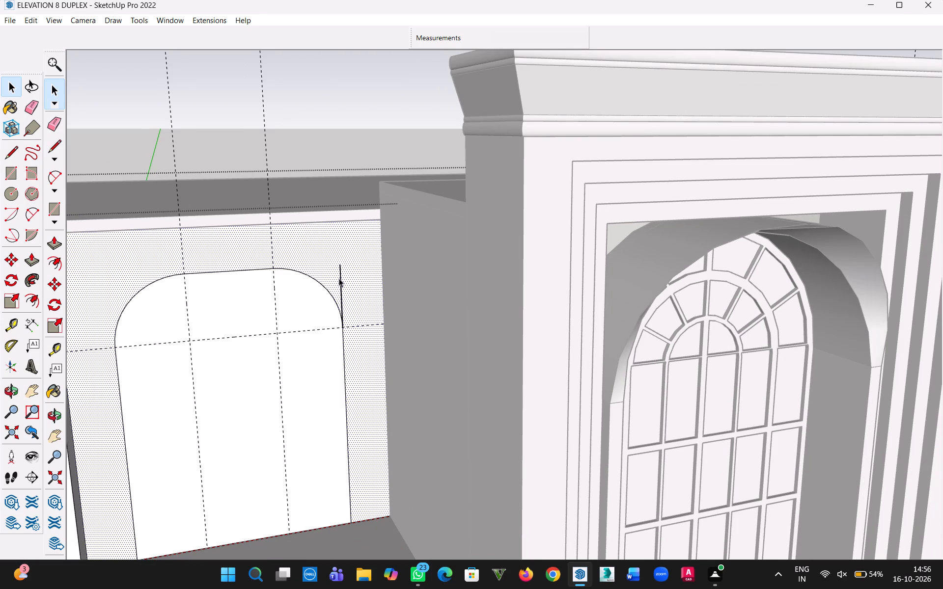
{"action": "left_click", "coordinate": [341, 281]}
{"action": "key", "text": "Delete"}
Copy both corner arcs from the left wall onto the right wall's rectangular outline, aligning them with its side edge at the horizontal guide.
{"action": "scroll", "coordinate": [352, 324], "scroll_direction": "down", "scroll_amount": 7}
{"action": "middle_click_drag", "start_coordinate": [461, 388], "coordinate": [381, 410]}
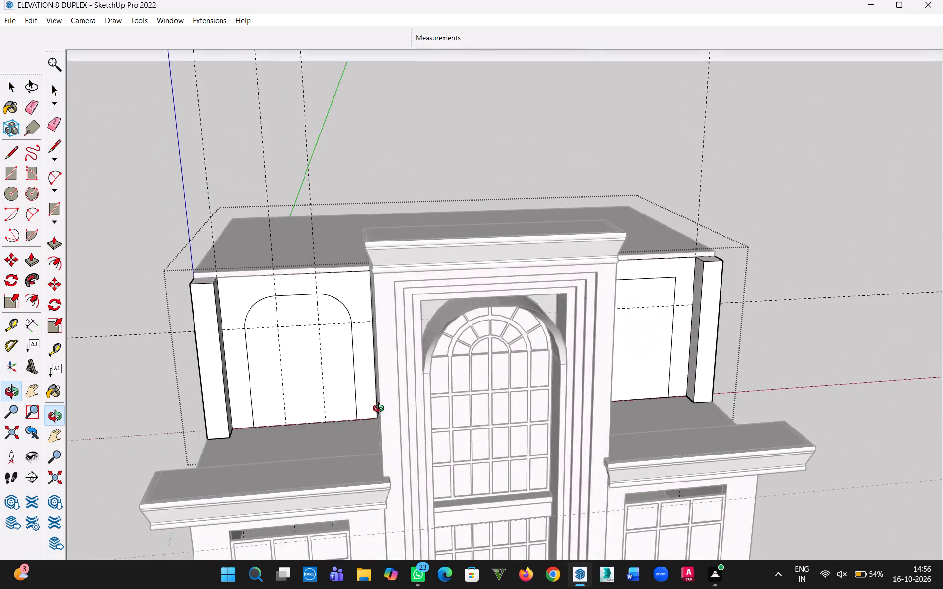
{"action": "middle_click_drag", "start_coordinate": [381, 410], "coordinate": [311, 369]}
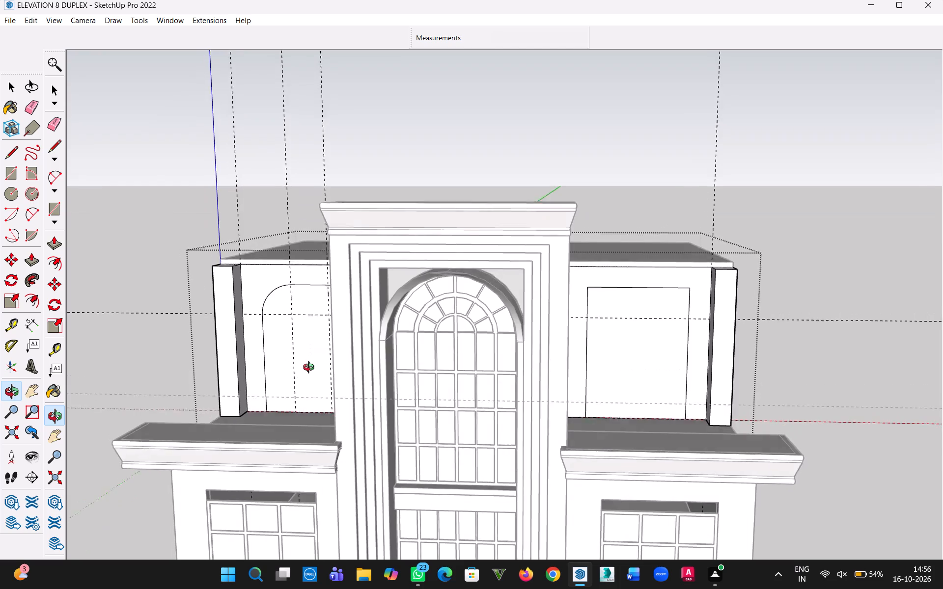
{"action": "middle_click_drag", "start_coordinate": [311, 369], "coordinate": [316, 438]}
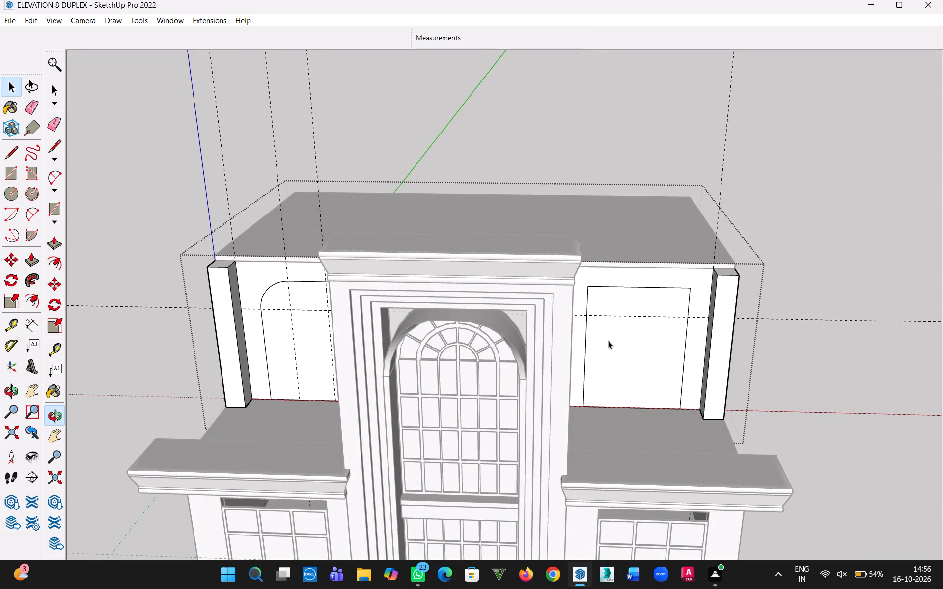
{"action": "left_click", "coordinate": [263, 297]}
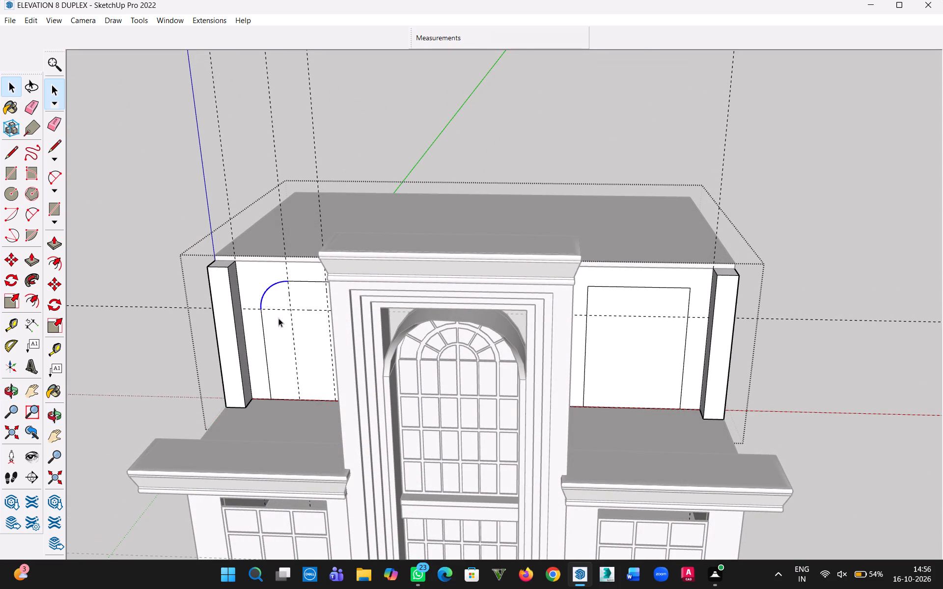
{"action": "middle_click_drag", "start_coordinate": [294, 328], "coordinate": [367, 329]}
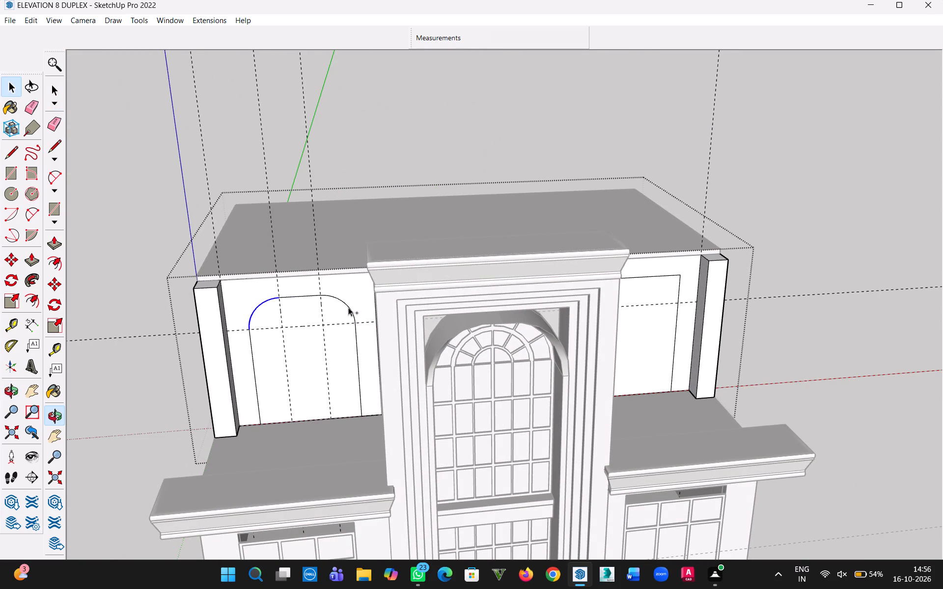
{"action": "left_click", "coordinate": [348, 307], "text": "ctrl"}
{"action": "scroll", "coordinate": [257, 324], "scroll_direction": "up", "scroll_amount": 6}
{"action": "key", "text": "m"}
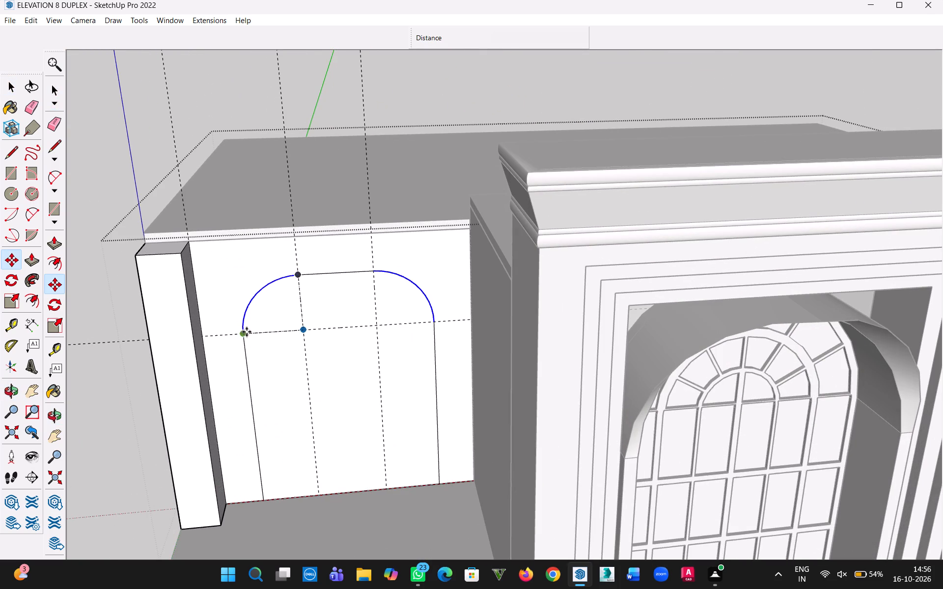
{"action": "left_click", "coordinate": [241, 333]}
{"action": "key", "text": "h"}
{"action": "scroll", "coordinate": [487, 352], "scroll_direction": "down", "scroll_amount": 6}
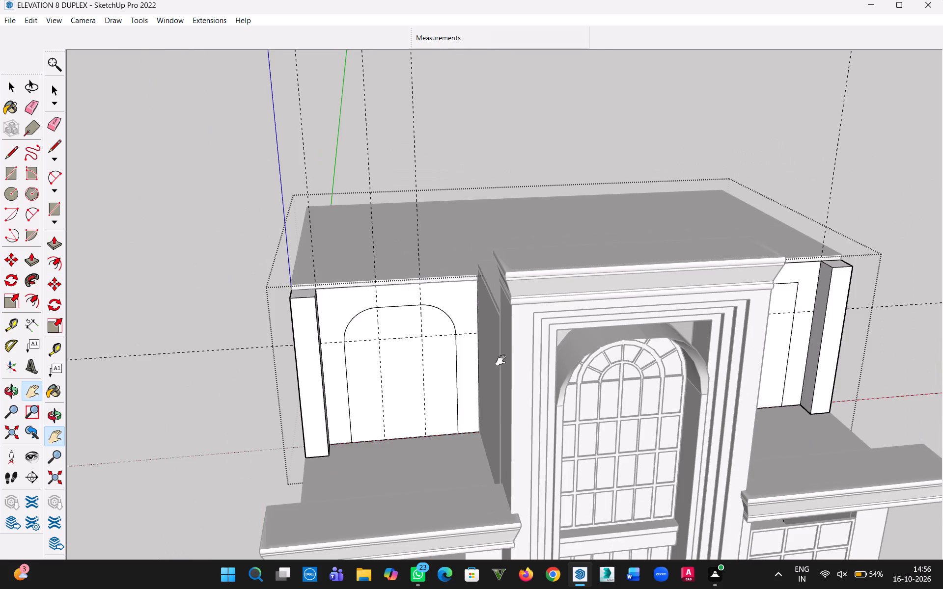
{"action": "left_click_drag", "start_coordinate": [631, 394], "coordinate": [349, 404]}
{"action": "scroll", "coordinate": [538, 309], "scroll_direction": "up", "scroll_amount": 7}
{"action": "key", "text": "Escape"}
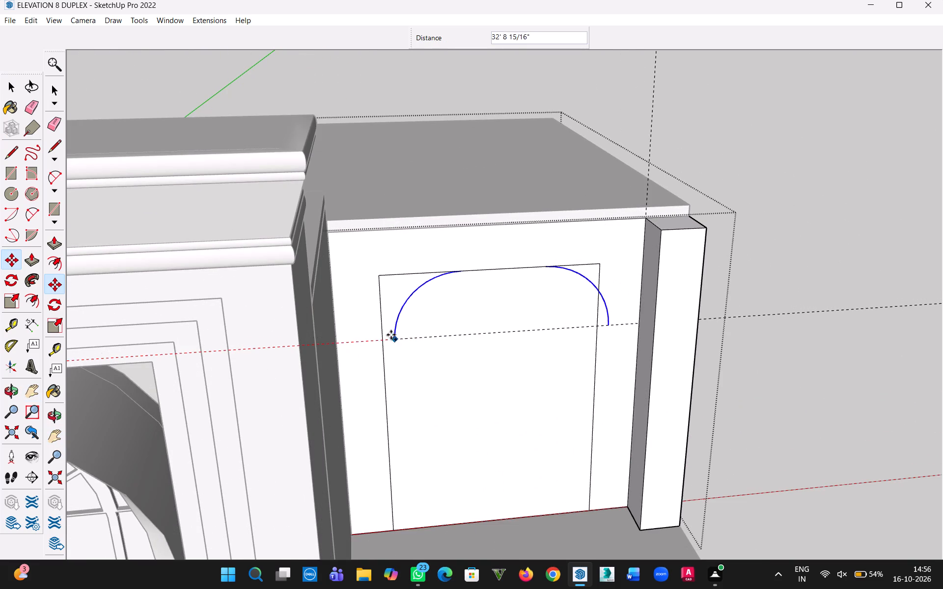
{"action": "left_click", "coordinate": [383, 341]}
{"action": "left_click", "coordinate": [9, 77]}
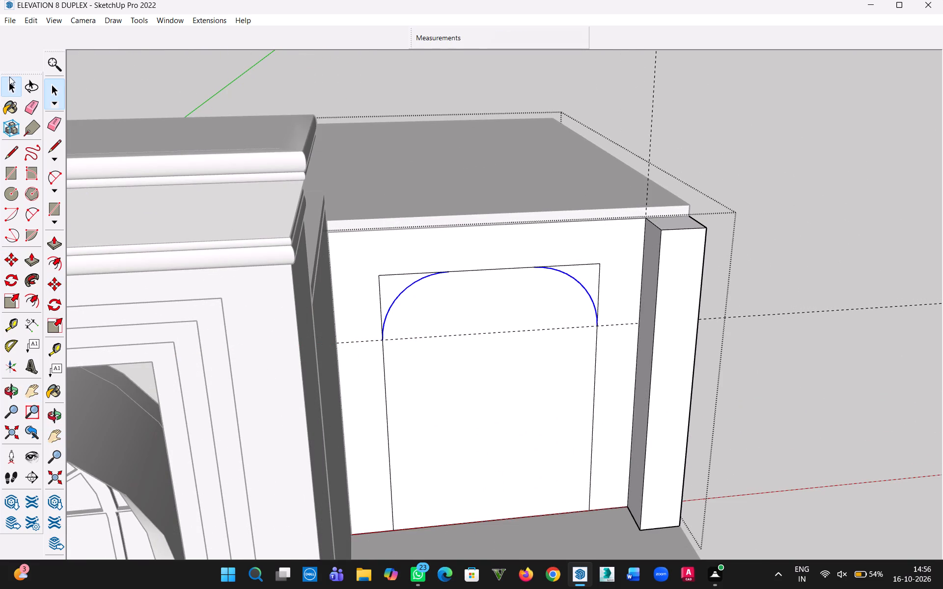
Delete the leftover square corner edges outside the copied arcs on the right wall's outline.
{"action": "left_click", "coordinate": [405, 272]}
{"action": "key", "text": "Delete"}
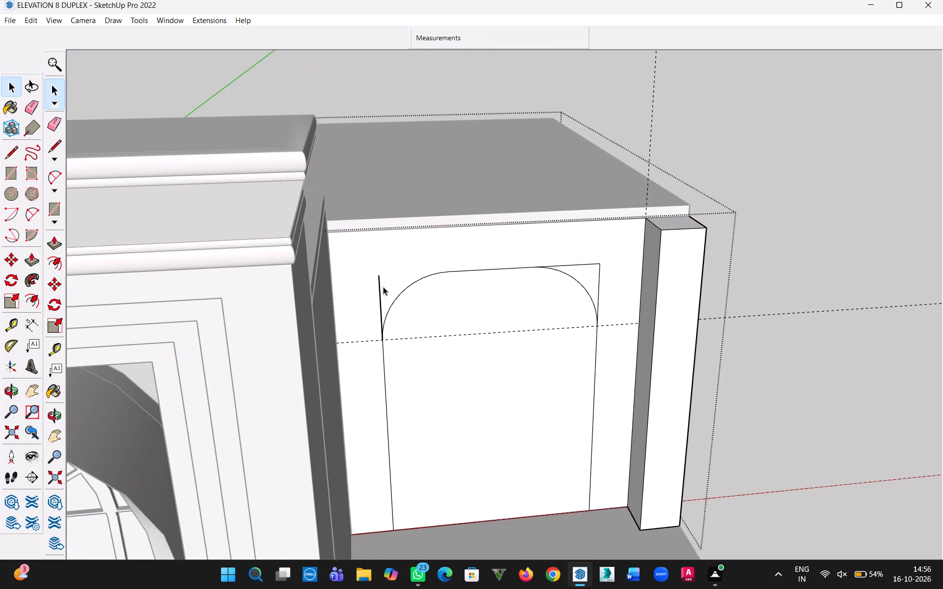
{"action": "left_click", "coordinate": [379, 294]}
{"action": "key", "text": "Delete"}
{"action": "left_click", "coordinate": [593, 265]}
{"action": "key", "text": "Delete"}
{"action": "left_click", "coordinate": [599, 285]}
{"action": "key", "text": "Delete"}
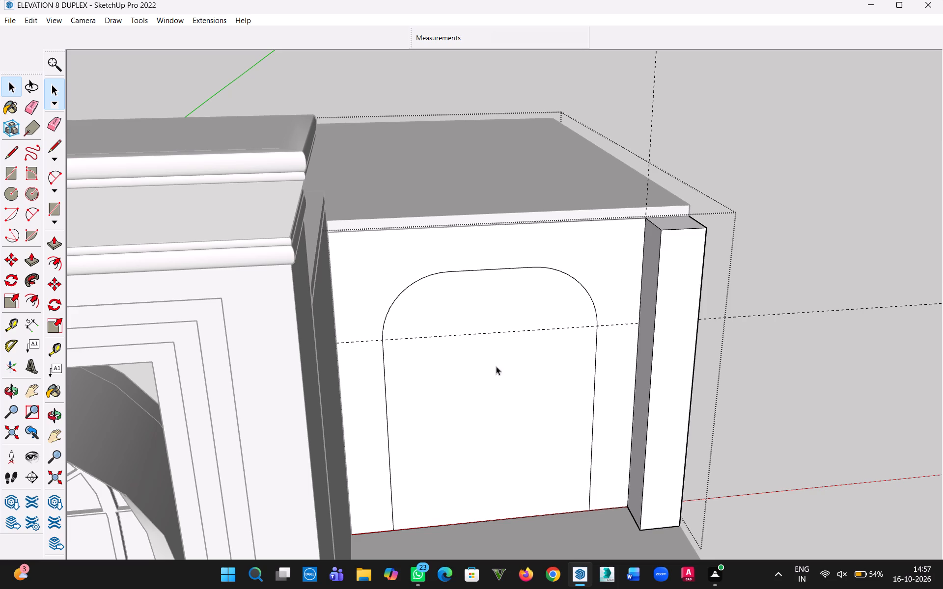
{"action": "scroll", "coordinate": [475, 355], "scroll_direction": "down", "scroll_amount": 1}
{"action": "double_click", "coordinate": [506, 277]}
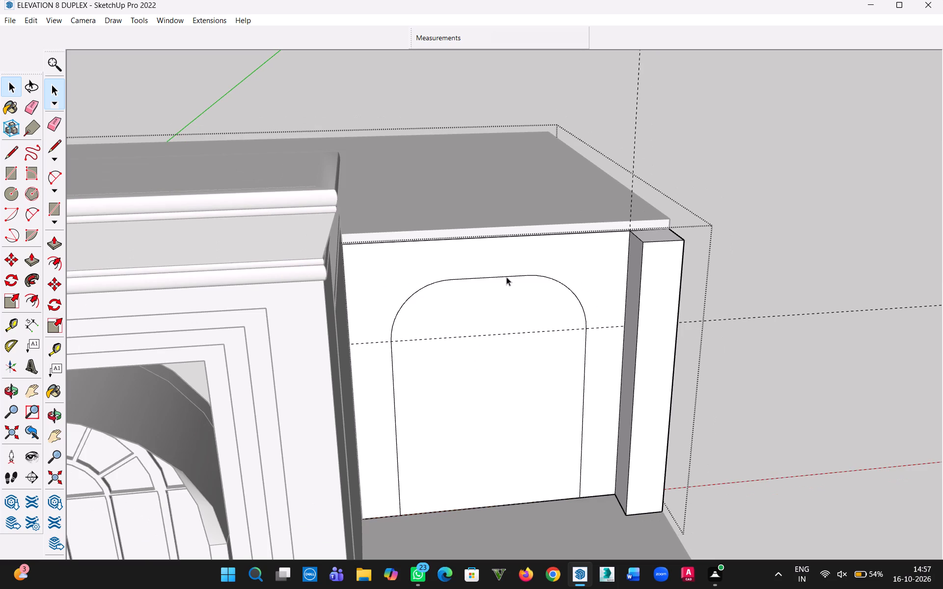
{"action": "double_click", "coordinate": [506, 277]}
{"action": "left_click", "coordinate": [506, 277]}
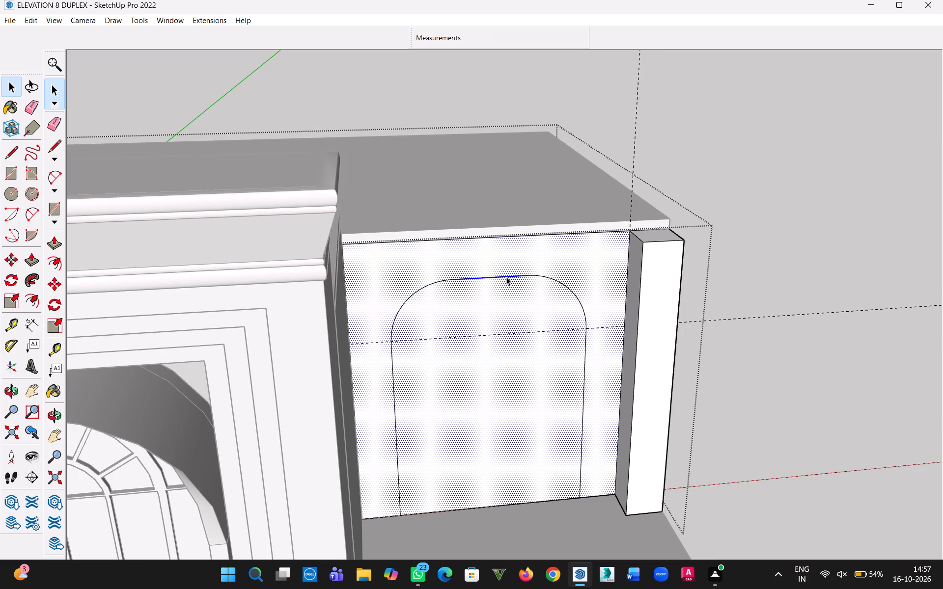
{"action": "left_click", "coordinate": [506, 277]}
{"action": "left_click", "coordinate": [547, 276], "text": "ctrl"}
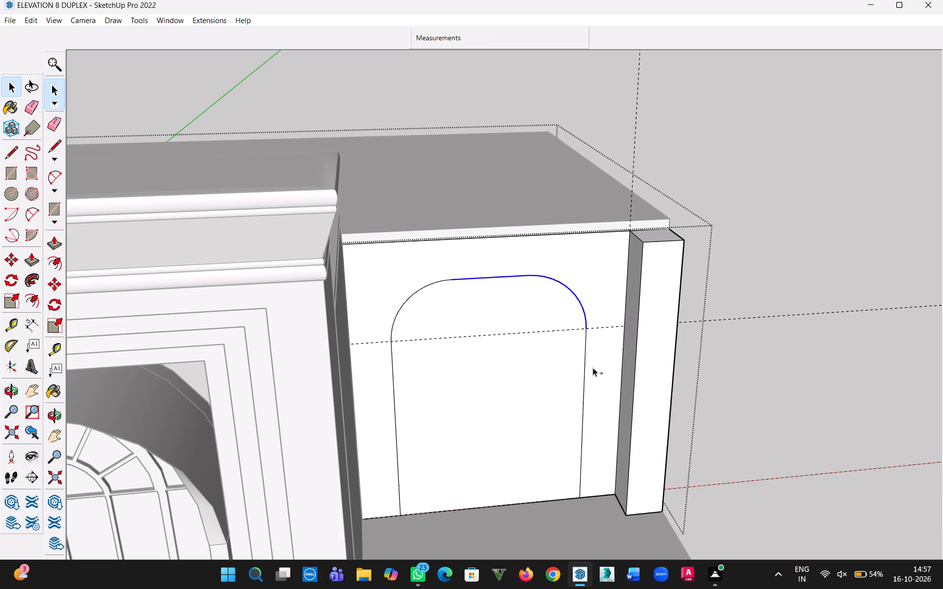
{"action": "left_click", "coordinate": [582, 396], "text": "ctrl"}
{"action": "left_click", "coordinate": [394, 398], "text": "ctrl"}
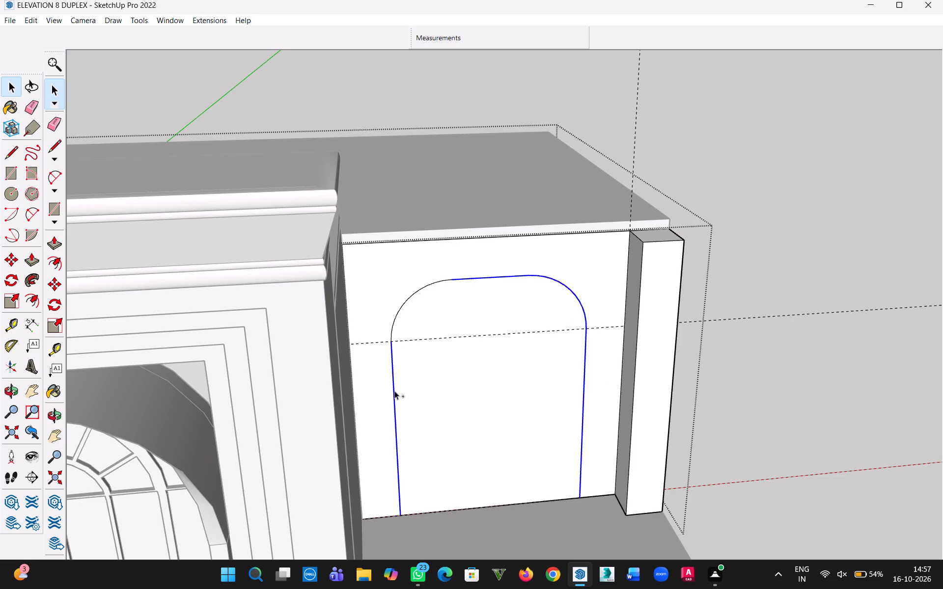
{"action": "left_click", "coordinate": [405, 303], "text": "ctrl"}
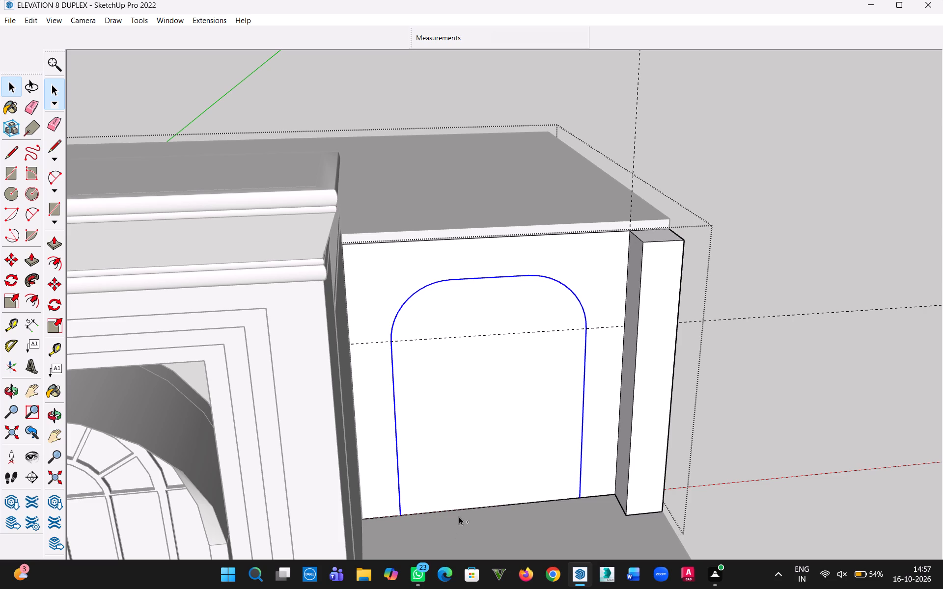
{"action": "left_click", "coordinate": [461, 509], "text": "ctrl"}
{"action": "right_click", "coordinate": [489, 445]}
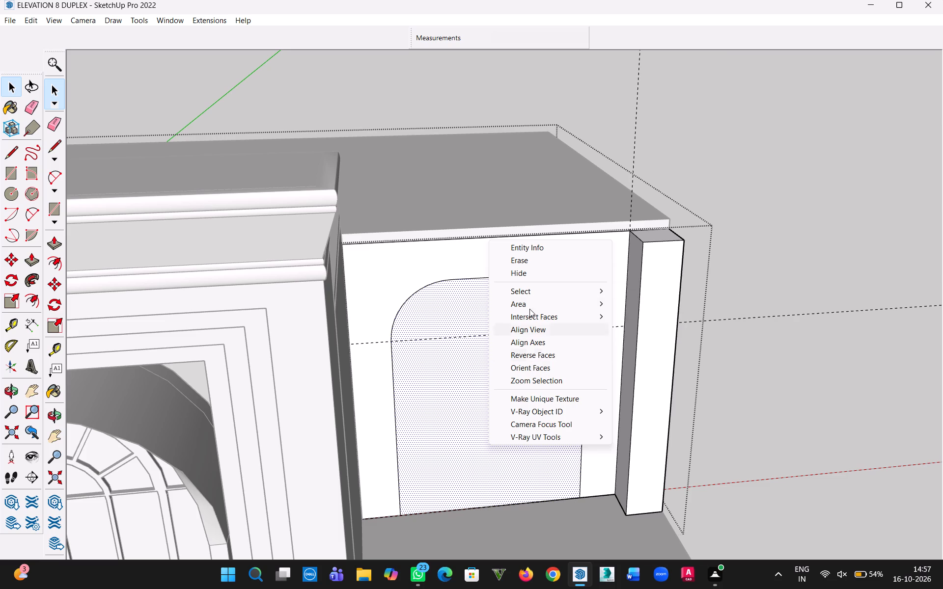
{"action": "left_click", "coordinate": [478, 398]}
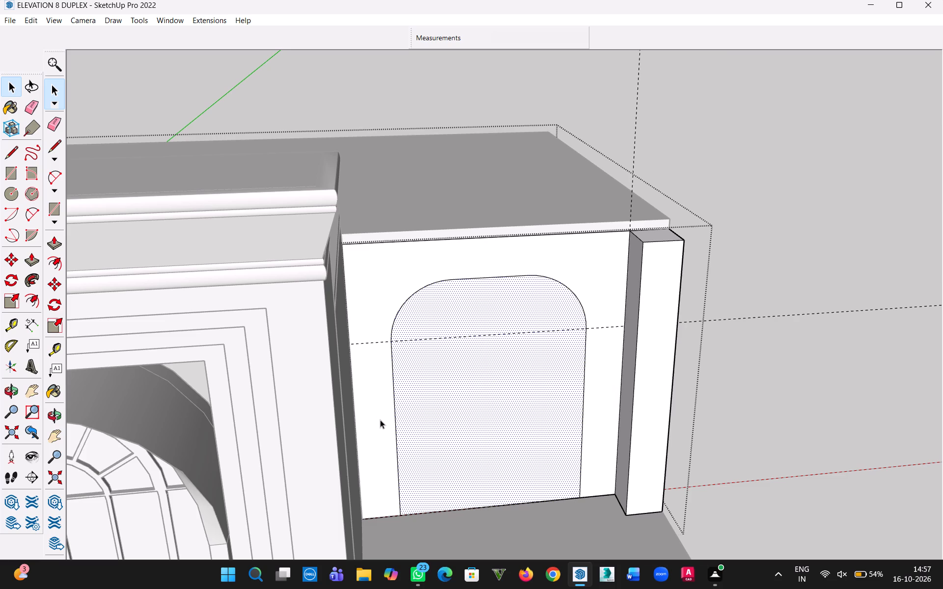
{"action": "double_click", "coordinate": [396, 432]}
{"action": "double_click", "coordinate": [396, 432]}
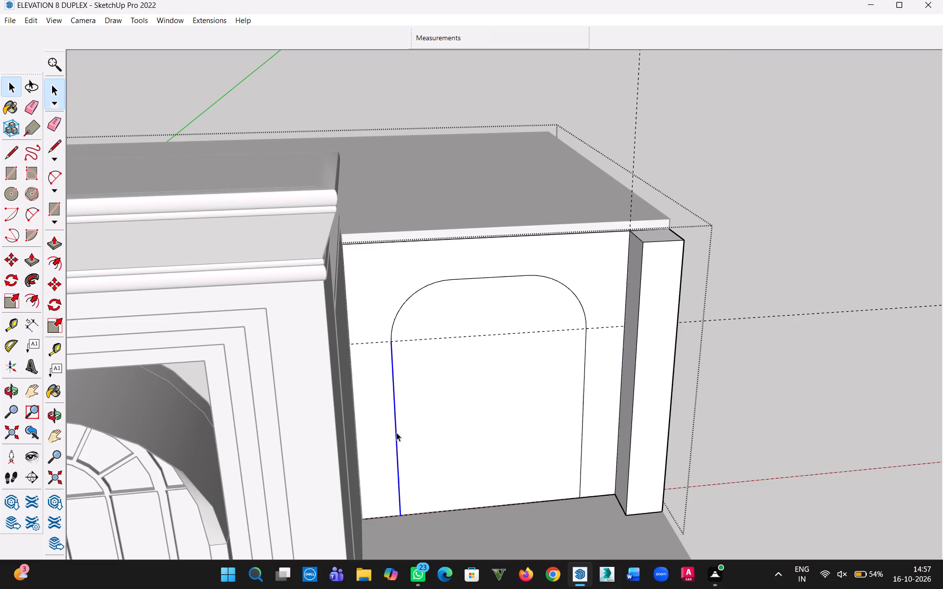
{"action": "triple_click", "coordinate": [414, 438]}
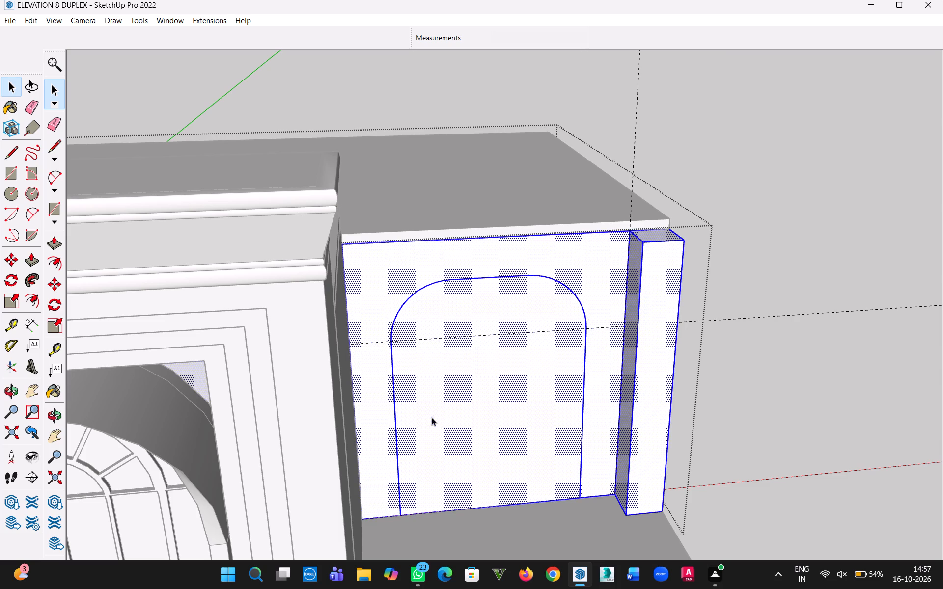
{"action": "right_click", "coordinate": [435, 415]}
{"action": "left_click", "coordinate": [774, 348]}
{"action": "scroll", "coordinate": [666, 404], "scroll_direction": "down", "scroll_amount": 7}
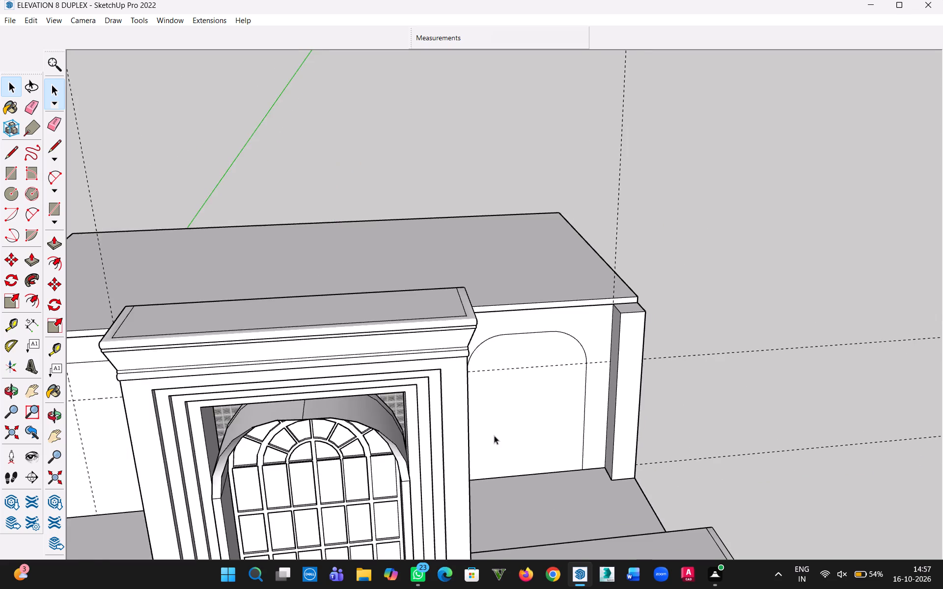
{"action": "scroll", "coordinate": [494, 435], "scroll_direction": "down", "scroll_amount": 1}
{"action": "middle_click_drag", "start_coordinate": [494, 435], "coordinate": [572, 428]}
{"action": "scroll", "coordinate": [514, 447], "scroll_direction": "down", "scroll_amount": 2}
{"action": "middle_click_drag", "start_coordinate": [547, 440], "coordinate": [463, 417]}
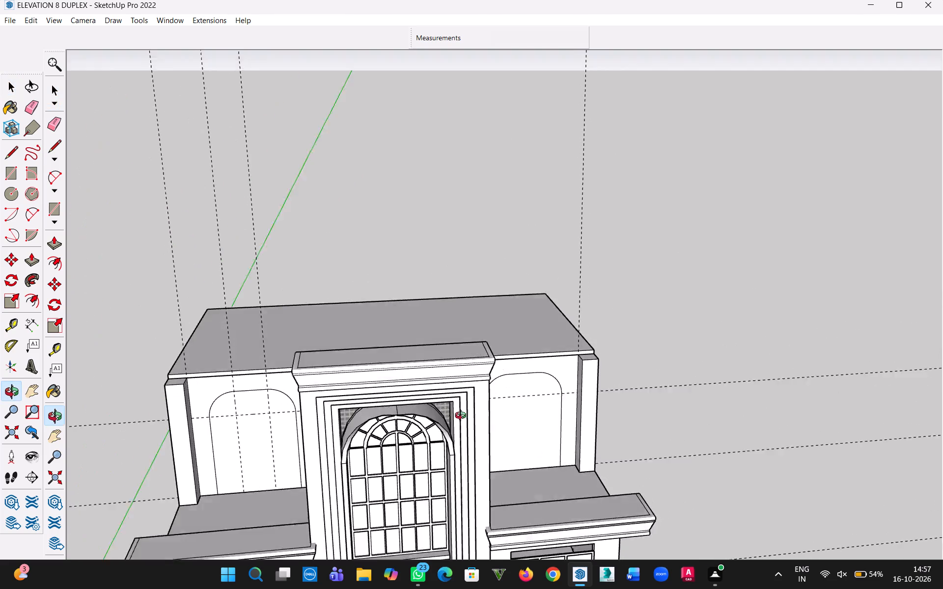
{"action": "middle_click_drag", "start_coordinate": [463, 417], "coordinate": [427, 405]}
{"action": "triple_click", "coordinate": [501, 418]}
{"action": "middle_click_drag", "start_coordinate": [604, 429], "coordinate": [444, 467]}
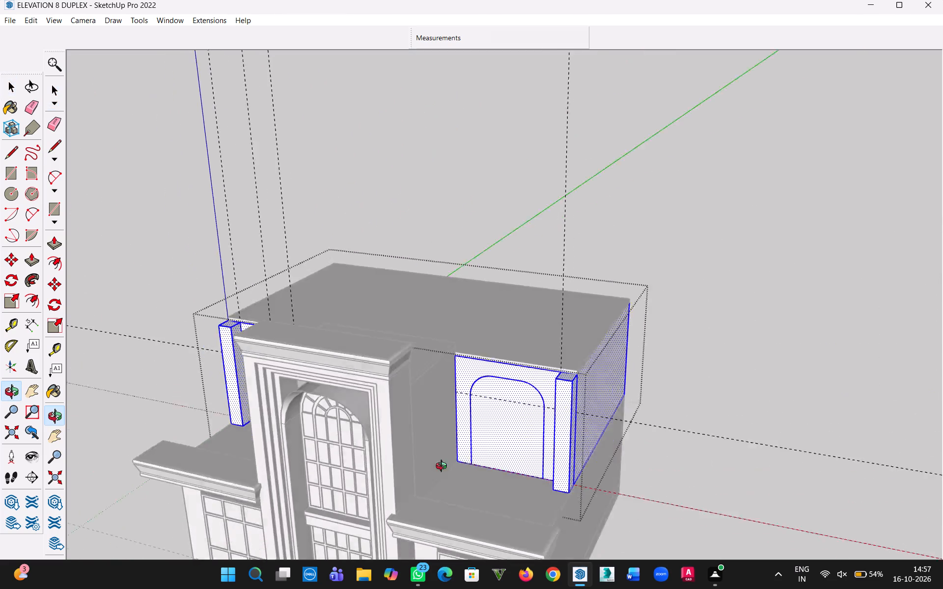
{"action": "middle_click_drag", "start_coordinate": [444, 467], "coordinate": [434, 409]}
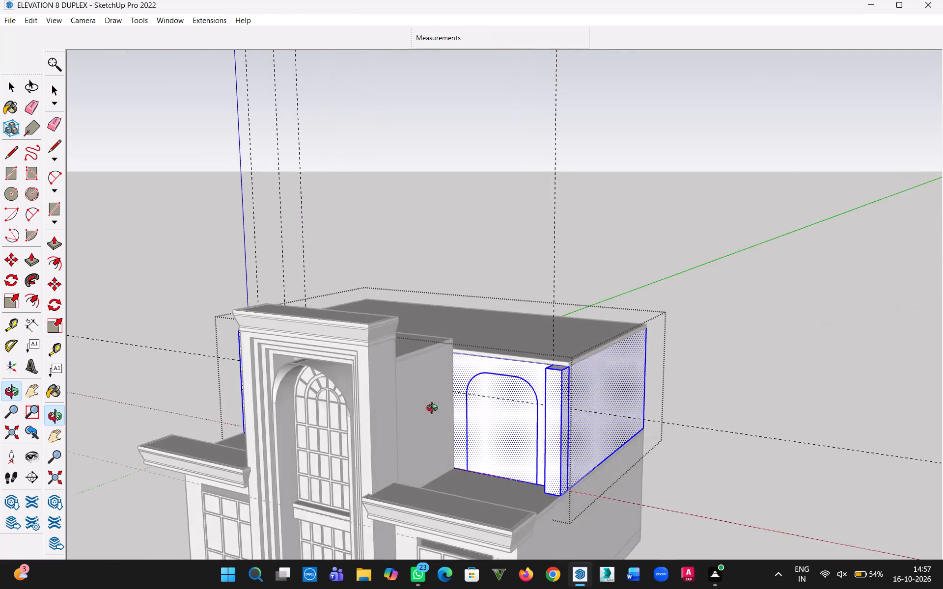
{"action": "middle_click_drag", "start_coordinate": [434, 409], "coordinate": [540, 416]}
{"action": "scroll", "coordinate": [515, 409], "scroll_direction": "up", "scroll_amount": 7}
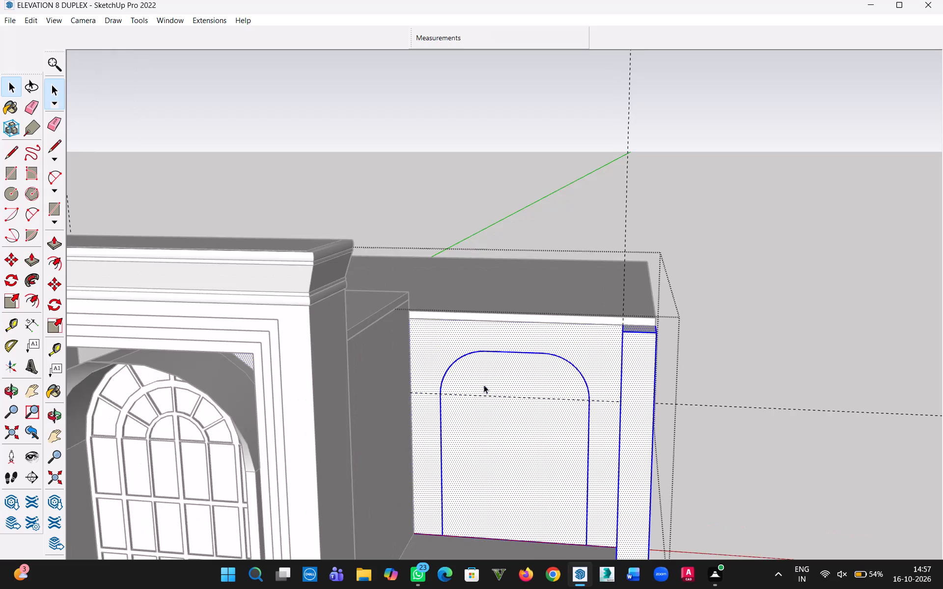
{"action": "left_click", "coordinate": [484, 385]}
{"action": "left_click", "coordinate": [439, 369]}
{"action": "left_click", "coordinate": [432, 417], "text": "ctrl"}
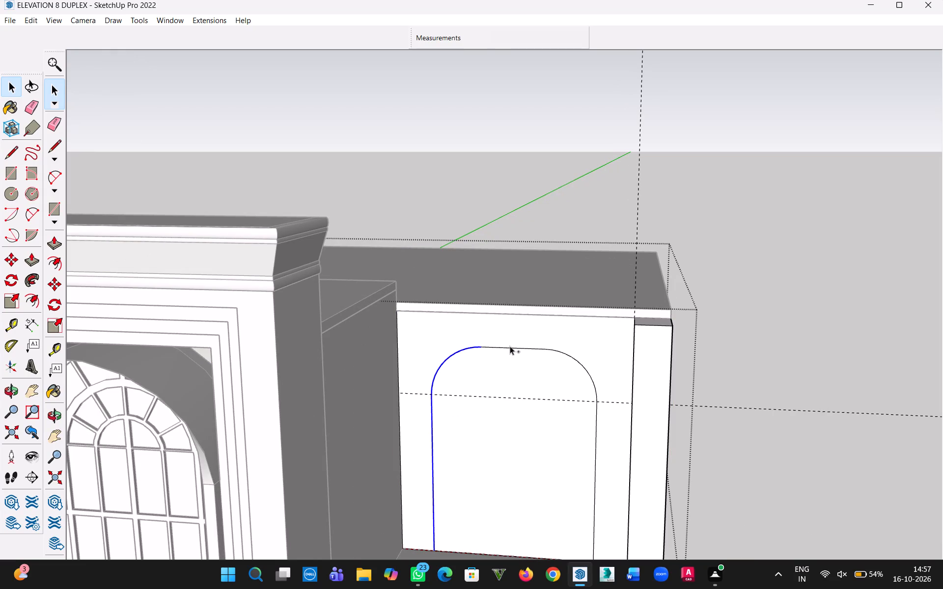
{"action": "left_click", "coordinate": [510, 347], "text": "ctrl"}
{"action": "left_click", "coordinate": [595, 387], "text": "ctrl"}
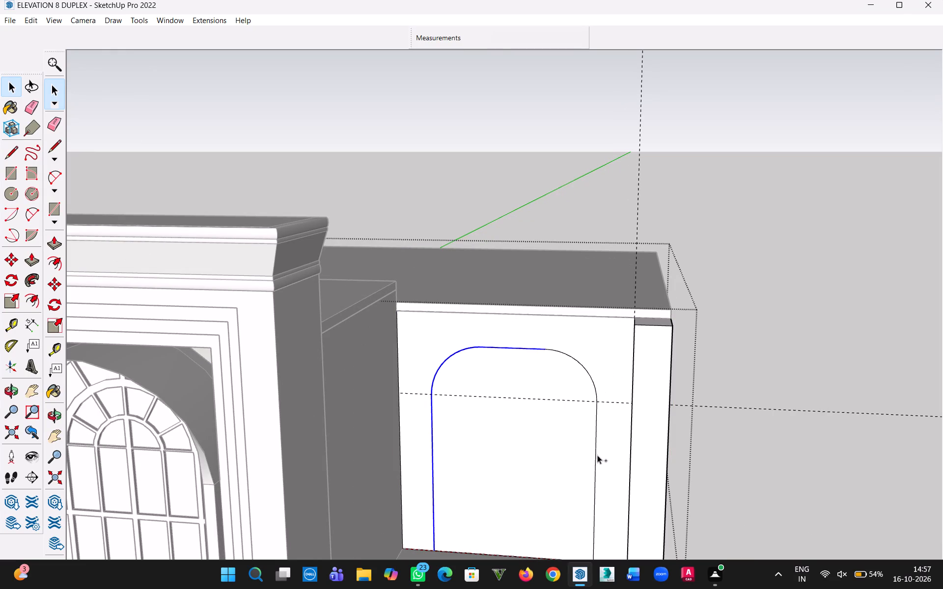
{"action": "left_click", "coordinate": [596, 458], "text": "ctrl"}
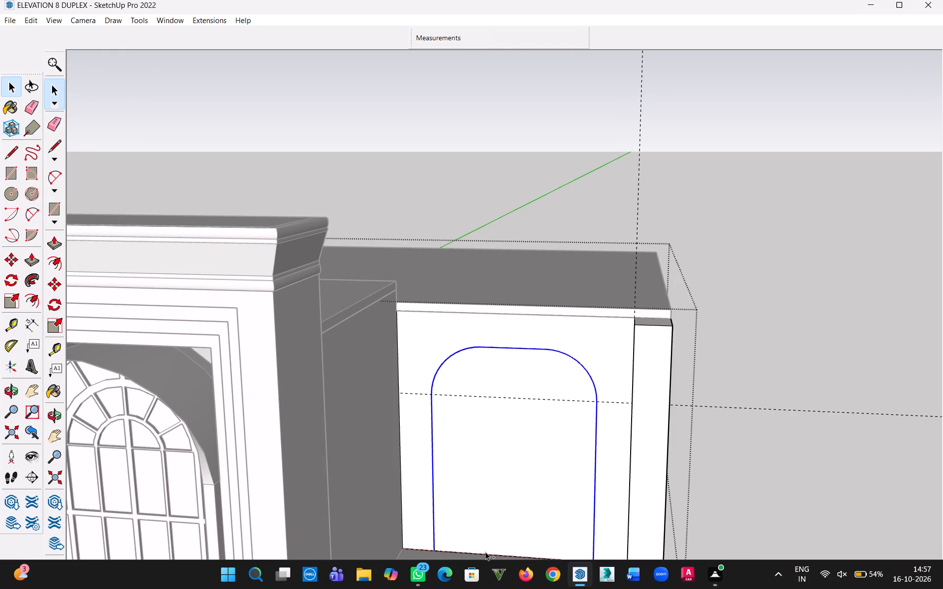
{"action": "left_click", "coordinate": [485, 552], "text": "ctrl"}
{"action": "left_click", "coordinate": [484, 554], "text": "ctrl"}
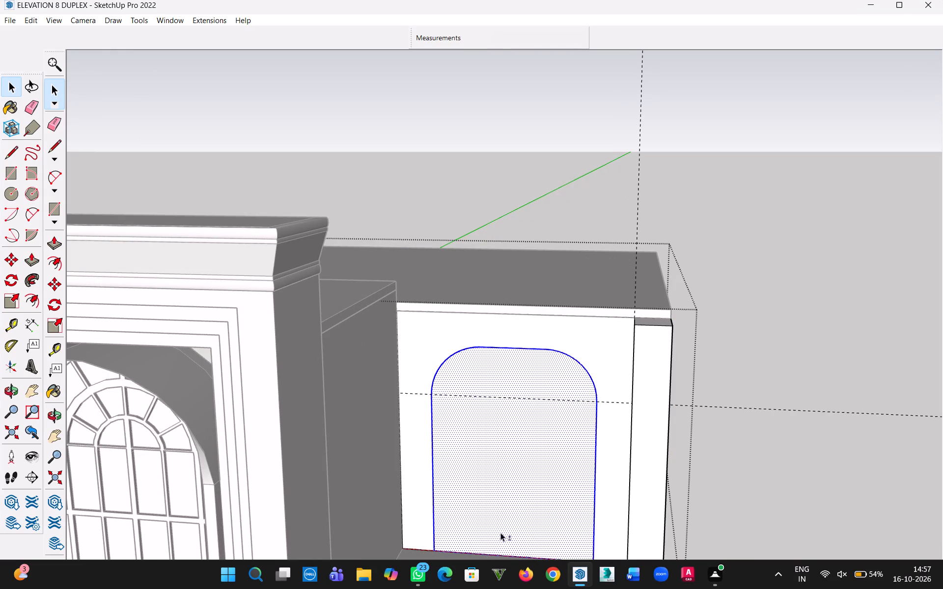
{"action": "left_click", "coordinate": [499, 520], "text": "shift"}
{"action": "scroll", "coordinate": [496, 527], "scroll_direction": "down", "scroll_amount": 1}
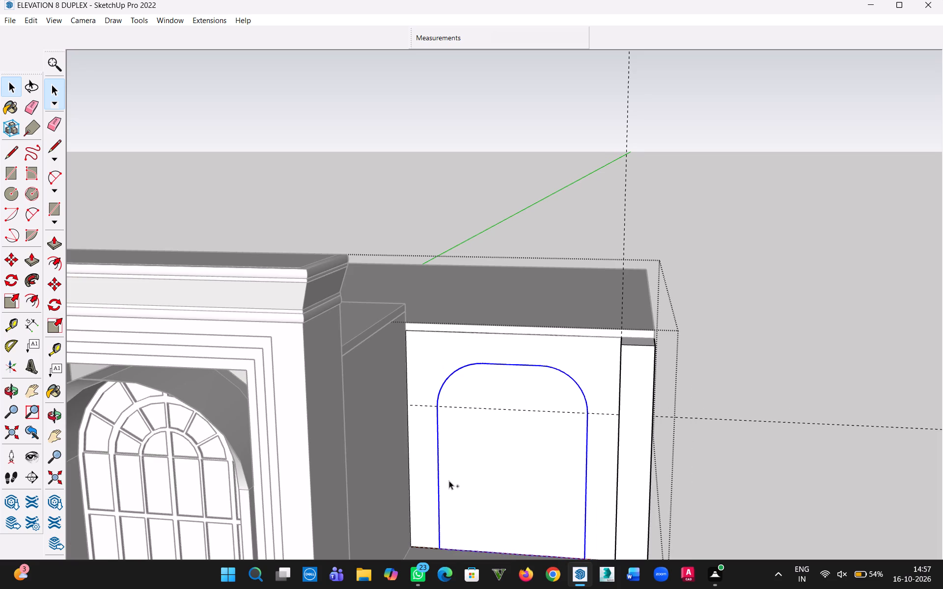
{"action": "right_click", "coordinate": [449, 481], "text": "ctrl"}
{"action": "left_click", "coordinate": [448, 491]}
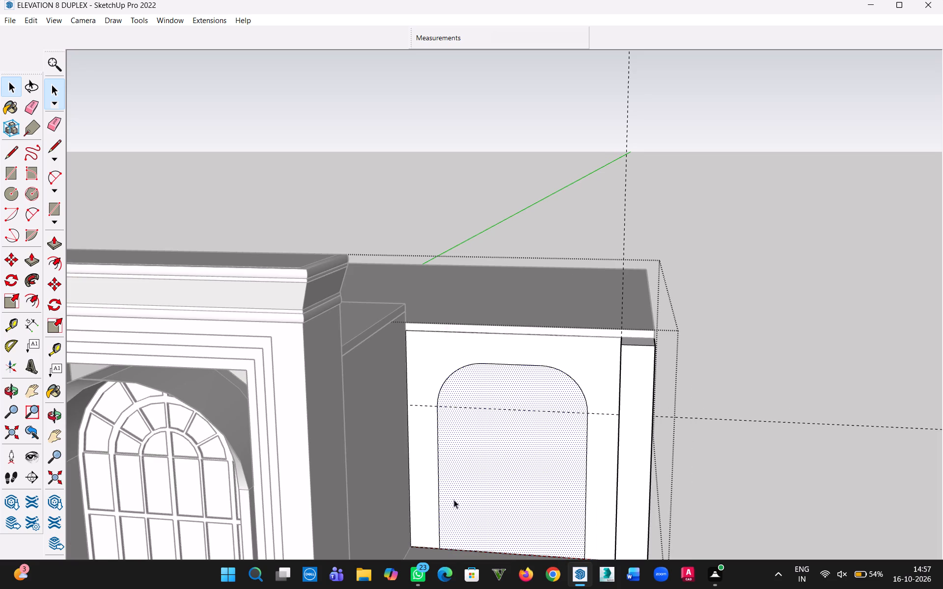
Copy the right wall's round-cornered outline, without its bottom edge, along the wall direction into the empty space beyond the corner pillar.
{"action": "middle_click_drag", "start_coordinate": [456, 500], "coordinate": [542, 492]}
{"action": "key", "text": "h"}
{"action": "left_click_drag", "start_coordinate": [540, 487], "coordinate": [463, 363]}
{"action": "middle_click_drag", "start_coordinate": [462, 361], "coordinate": [456, 436]}
{"action": "left_click", "coordinate": [13, 95]}
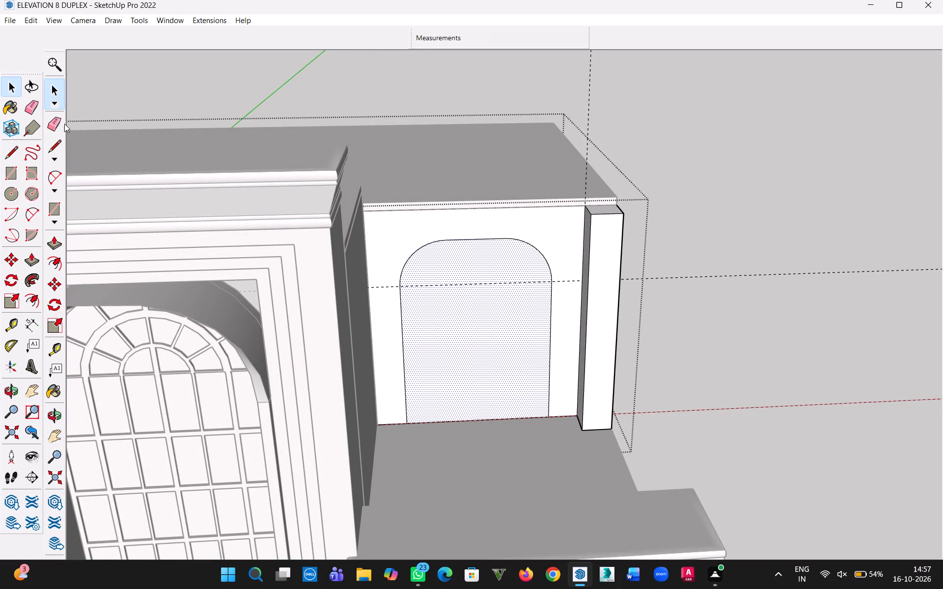
{"action": "left_click", "coordinate": [405, 359]}
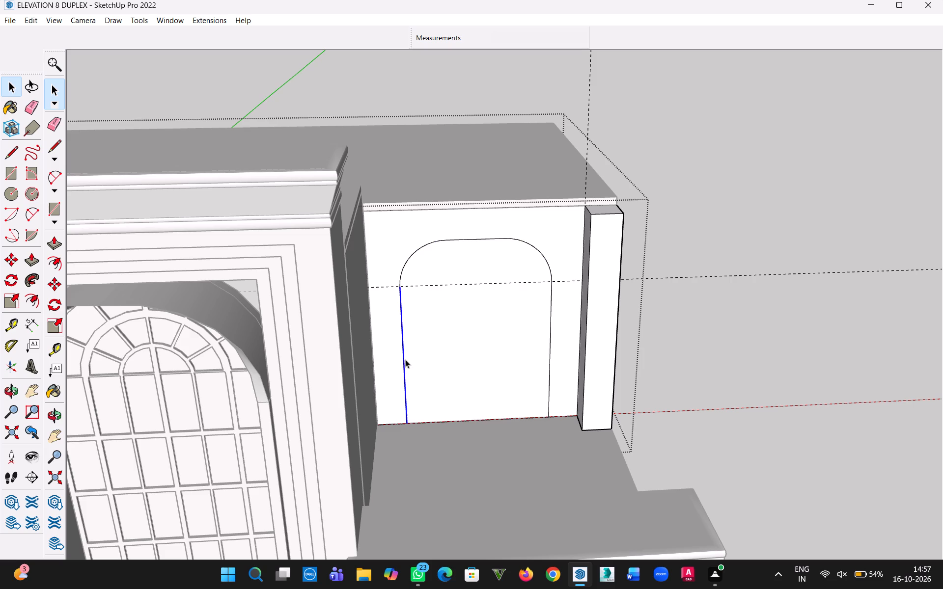
{"action": "left_click", "coordinate": [408, 257], "text": "ctrl"}
{"action": "left_click", "coordinate": [473, 239], "text": "ctrl"}
{"action": "left_click", "coordinate": [545, 256], "text": "ctrl"}
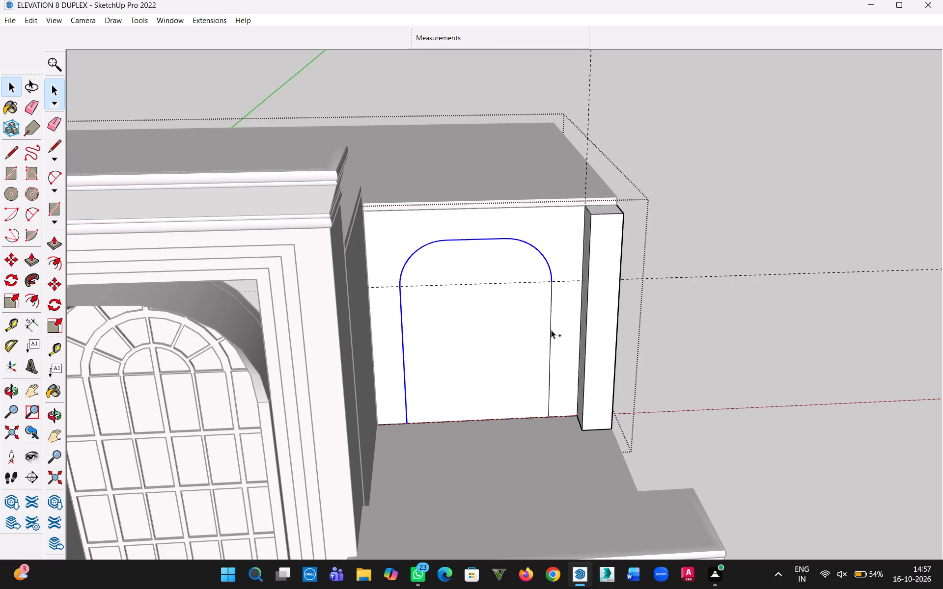
{"action": "left_click", "coordinate": [551, 330], "text": "ctrl"}
{"action": "key", "text": "m"}
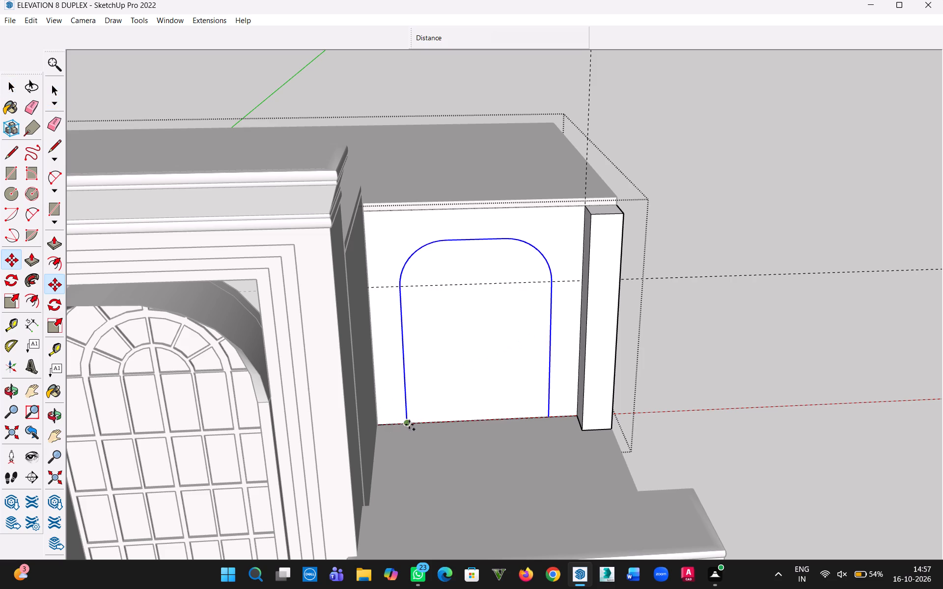
{"action": "left_click", "coordinate": [409, 425]}
{"action": "left_click", "coordinate": [753, 400]}
Group the edges of the copied outline standing beside the building.
{"action": "middle_click_drag", "start_coordinate": [767, 435], "coordinate": [764, 437]}
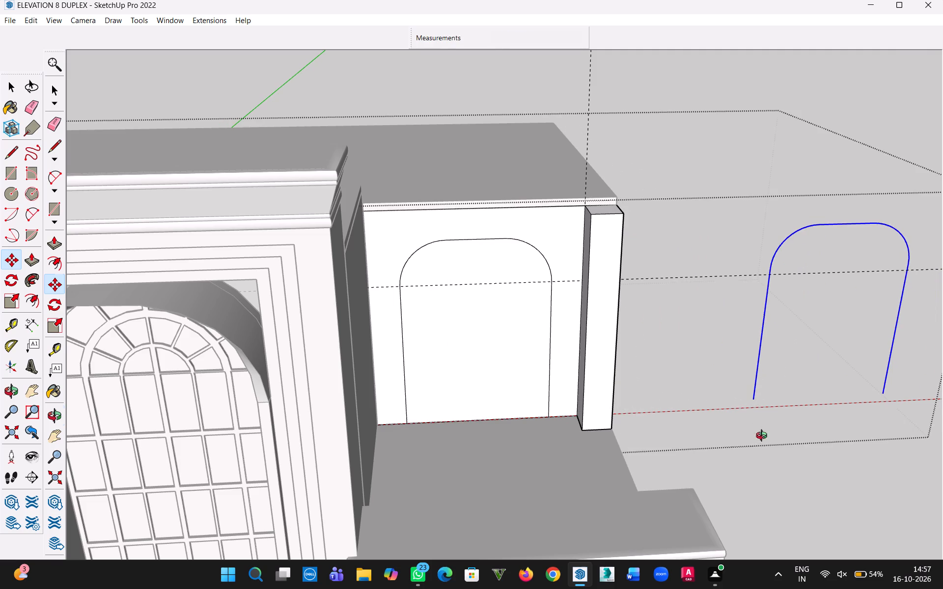
{"action": "middle_click_drag", "start_coordinate": [764, 437], "coordinate": [670, 440]}
{"action": "left_click", "coordinate": [15, 89]}
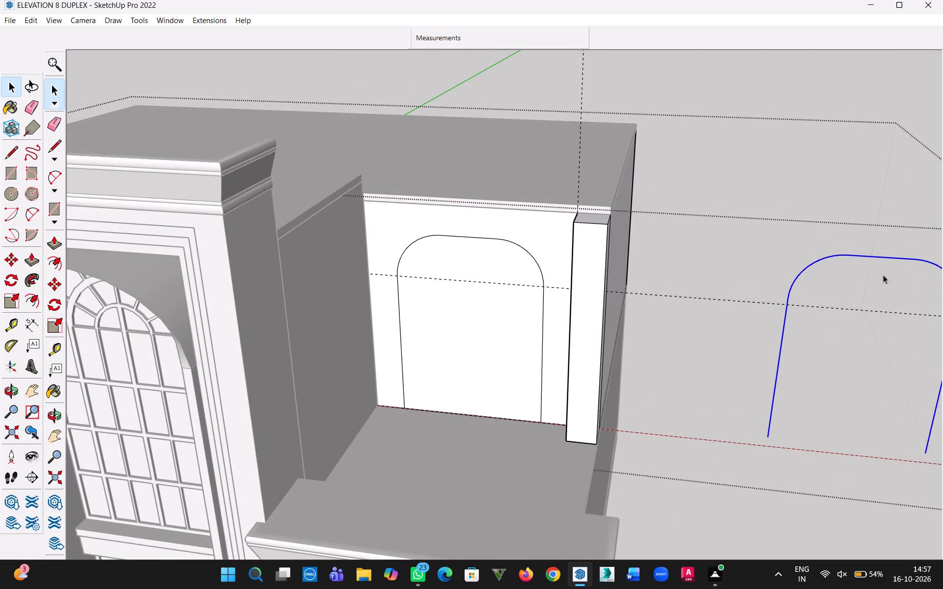
{"action": "left_click", "coordinate": [857, 256]}
{"action": "double_click", "coordinate": [857, 256]}
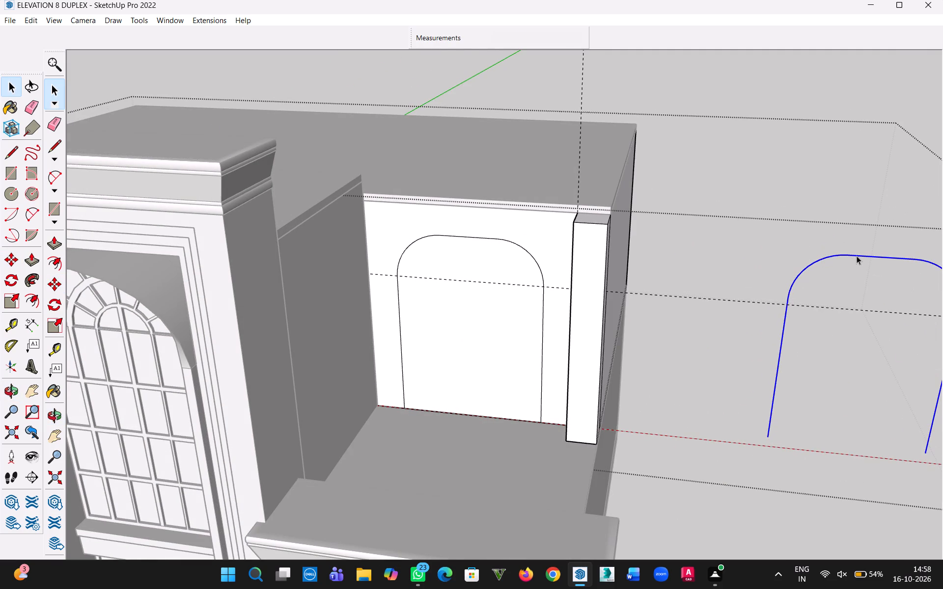
{"action": "right_click", "coordinate": [857, 256]}
{"action": "left_click", "coordinate": [868, 362]}
{"action": "scroll", "coordinate": [758, 383], "scroll_direction": "down", "scroll_amount": 1}
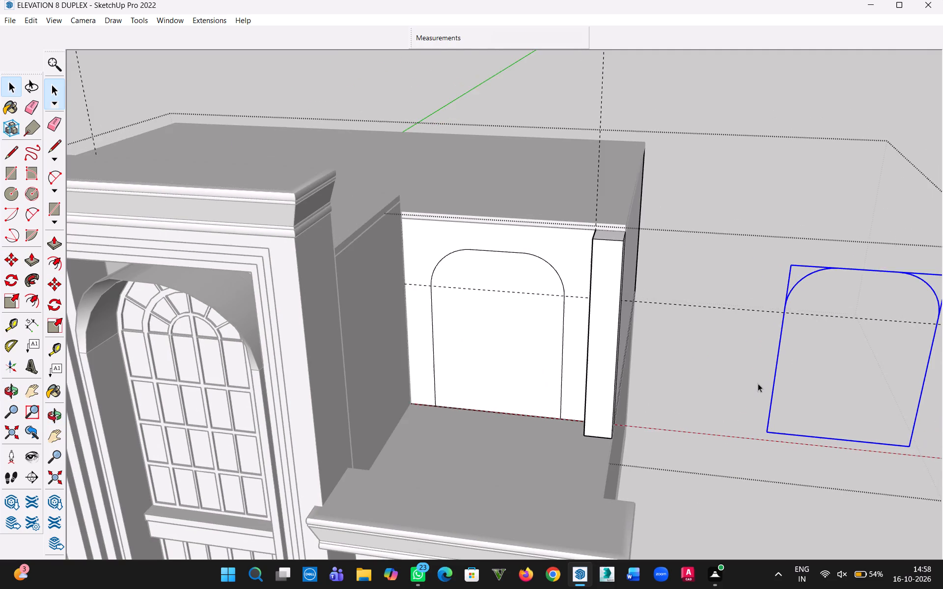
{"action": "scroll", "coordinate": [758, 383], "scroll_direction": "down", "scroll_amount": 1}
{"action": "left_click", "coordinate": [736, 388]}
Push the round-cornered faces on the left and right walls back 1' 6" to cut openings through both walls.
{"action": "middle_click_drag", "start_coordinate": [715, 408], "coordinate": [803, 317]}
{"action": "scroll", "coordinate": [483, 362], "scroll_direction": "down", "scroll_amount": 6}
{"action": "middle_click_drag", "start_coordinate": [342, 371], "coordinate": [450, 397]}
{"action": "scroll", "coordinate": [213, 364], "scroll_direction": "up", "scroll_amount": 6}
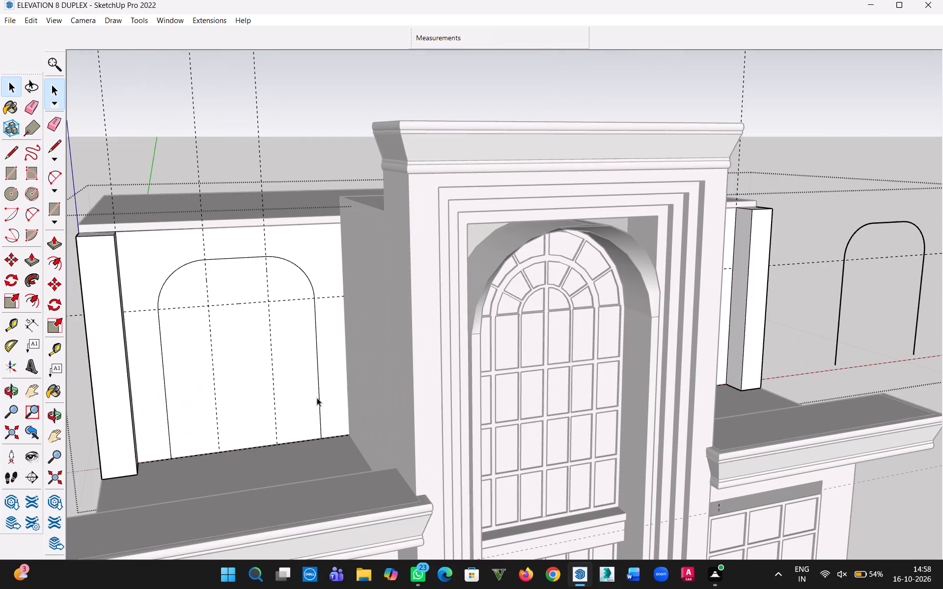
{"action": "key", "text": "p"}
{"action": "left_click", "coordinate": [246, 375]}
{"action": "left_click", "coordinate": [226, 330]}
{"action": "middle_click_drag", "start_coordinate": [707, 411], "coordinate": [486, 434]}
{"action": "left_click", "coordinate": [706, 390]}
{"action": "left_click", "coordinate": [698, 342]}
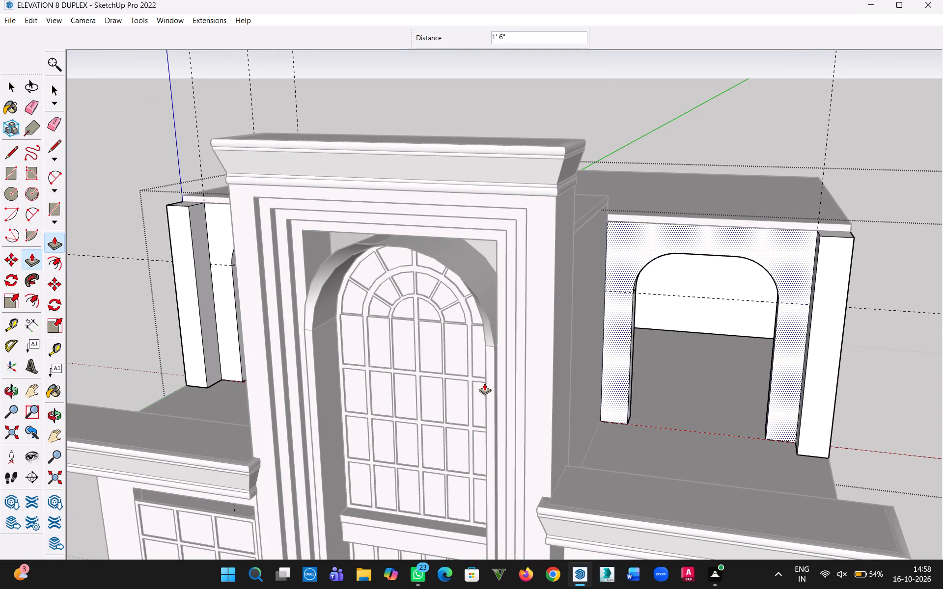
Examine the upper floor's cut openings, corner pillars and side wall from the front and the side.
{"action": "middle_click_drag", "start_coordinate": [484, 383], "coordinate": [812, 386]}
{"action": "scroll", "coordinate": [364, 409], "scroll_direction": "down", "scroll_amount": 1}
{"action": "middle_click_drag", "start_coordinate": [309, 417], "coordinate": [502, 408]}
{"action": "scroll", "coordinate": [388, 456], "scroll_direction": "down", "scroll_amount": 8}
{"action": "middle_click_drag", "start_coordinate": [389, 458], "coordinate": [375, 457]}
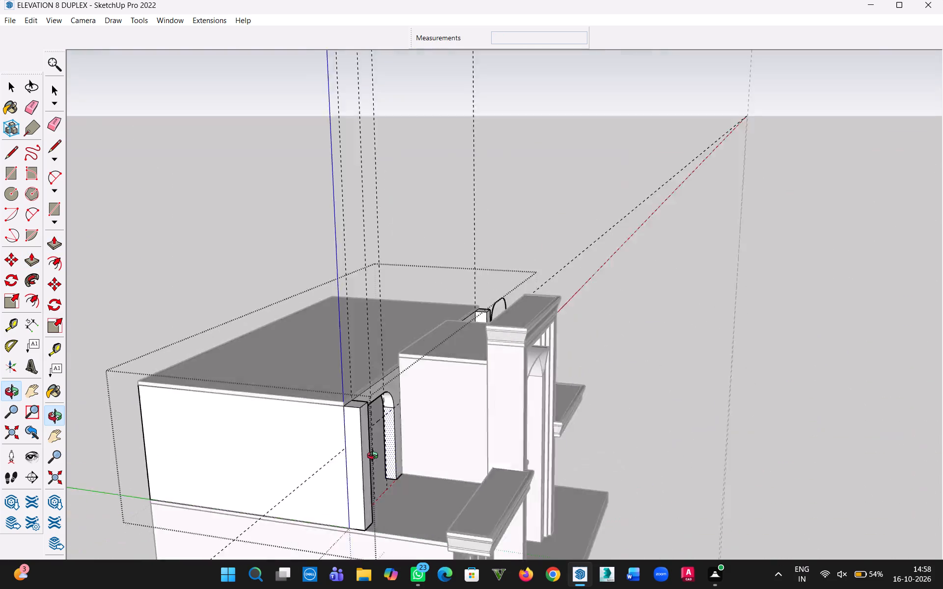
{"action": "middle_click_drag", "start_coordinate": [375, 457], "coordinate": [76, 377]}
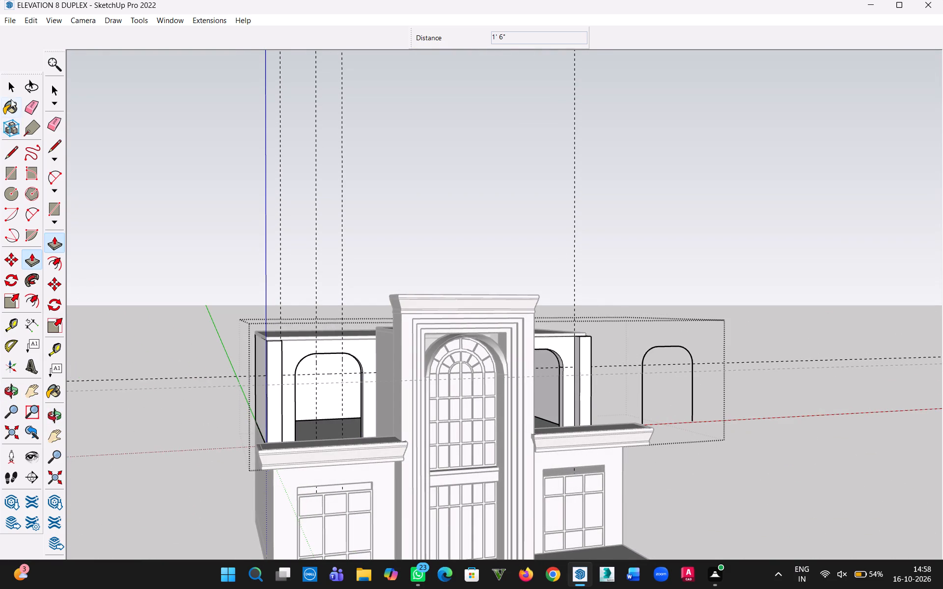
{"action": "left_click", "coordinate": [5, 84]}
{"action": "middle_click_drag", "start_coordinate": [353, 409], "coordinate": [812, 462]}
{"action": "scroll", "coordinate": [525, 484], "scroll_direction": "up", "scroll_amount": 6}
{"action": "middle_click_drag", "start_coordinate": [514, 492], "coordinate": [513, 523]}
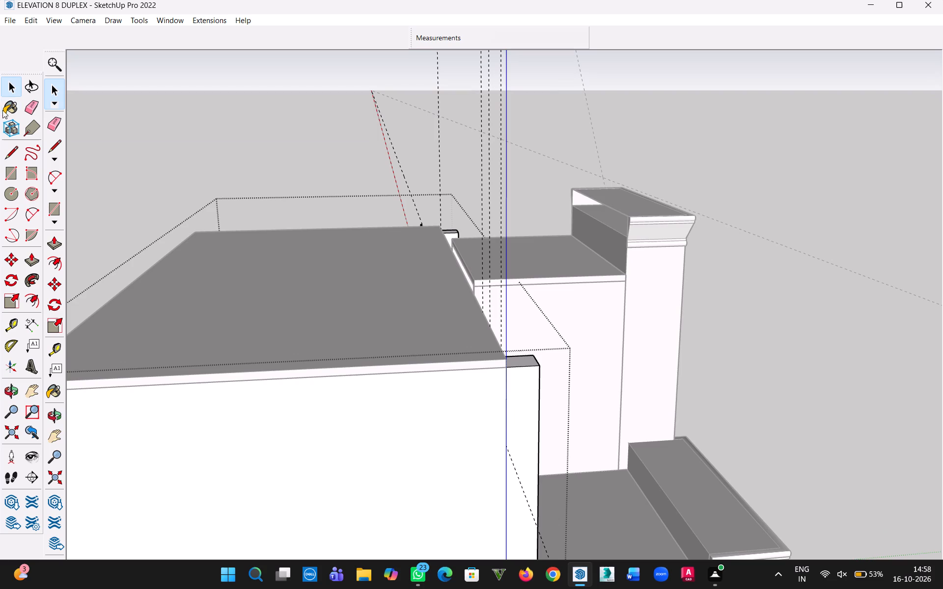
{"action": "left_click", "coordinate": [13, 83]}
{"action": "left_click", "coordinate": [307, 137]}
{"action": "double_click", "coordinate": [429, 464]}
Place a vertical guide 2' behind the corner pillar's edge on the left side wall and another on the right side wall.
{"action": "key", "text": "t"}
{"action": "left_click", "coordinate": [505, 462]}
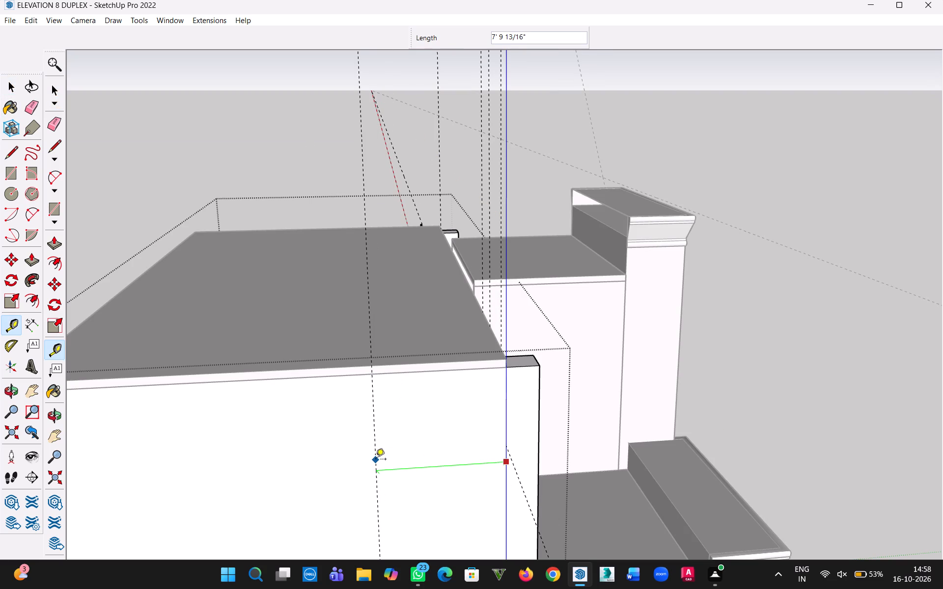
{"action": "type", "text": "2'"}
{"action": "key", "text": "Return"}
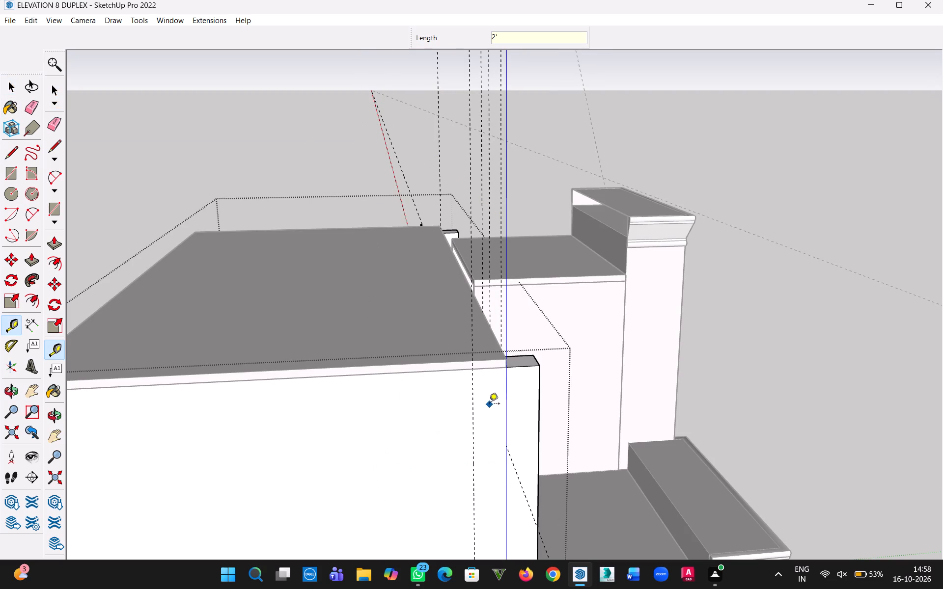
{"action": "middle_click_drag", "start_coordinate": [684, 428], "coordinate": [0, 451]}
{"action": "middle_click_drag", "start_coordinate": [700, 439], "coordinate": [147, 499]}
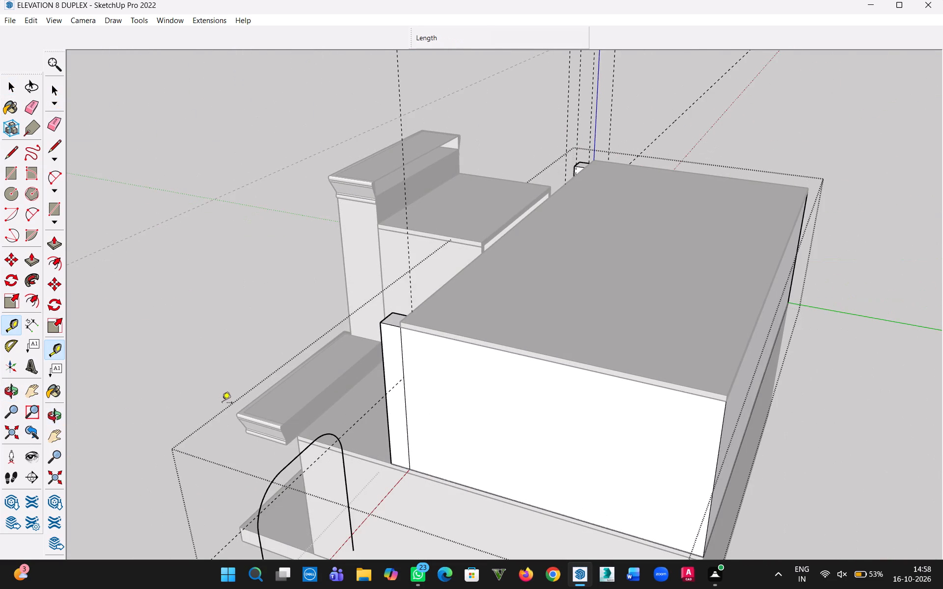
{"action": "left_click", "coordinate": [404, 372]}
{"action": "type", "text": "2'"}
{"action": "key", "text": "Return"}
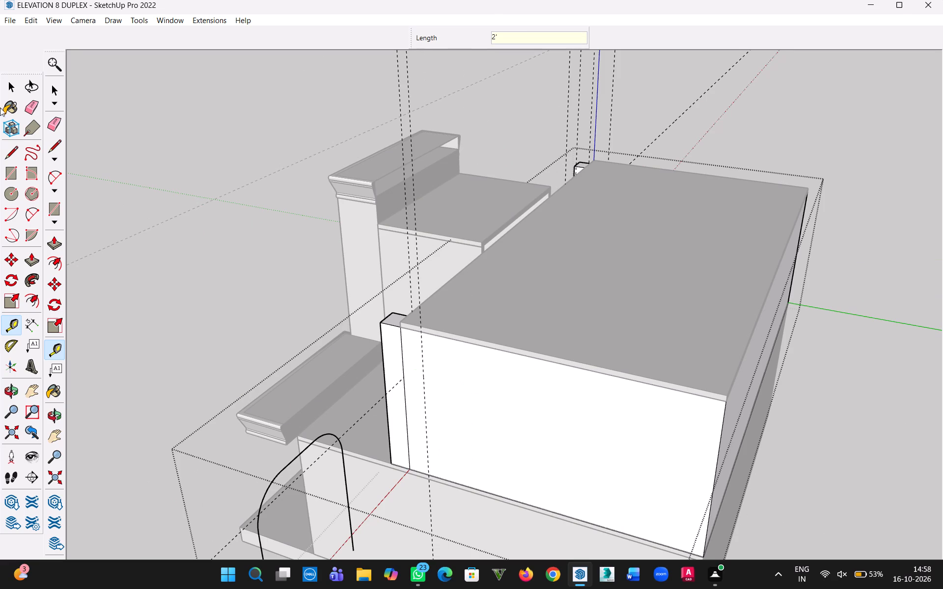
{"action": "left_click", "coordinate": [15, 90]}
Rotate the grouped round-cornered outline 90 degrees about the vertical axis so it runs parallel to the side wall.
{"action": "middle_click_drag", "start_coordinate": [261, 333], "coordinate": [942, 351]}
{"action": "middle_click_drag", "start_coordinate": [346, 328], "coordinate": [338, 325]}
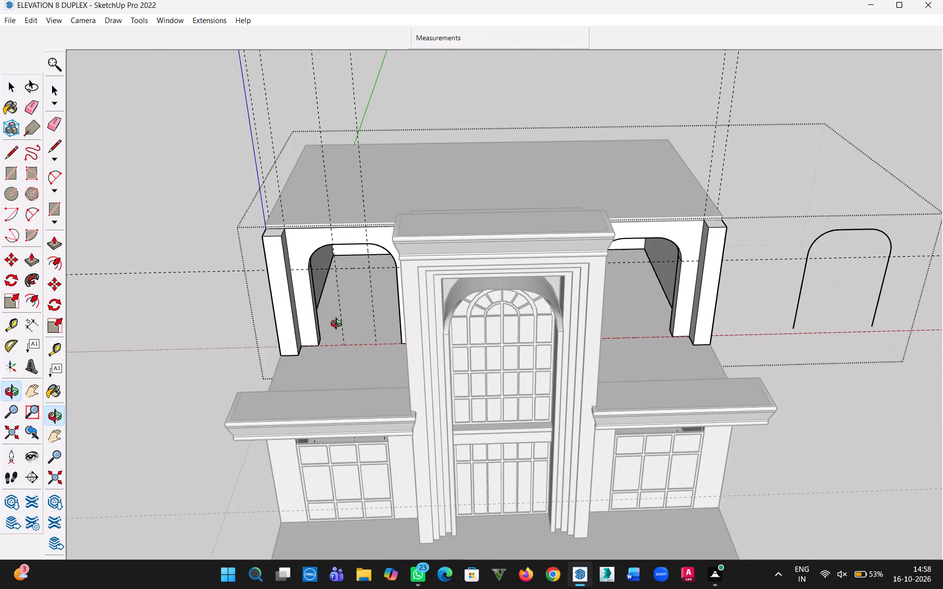
{"action": "middle_click_drag", "start_coordinate": [338, 325], "coordinate": [133, 336]}
{"action": "middle_click_drag", "start_coordinate": [852, 428], "coordinate": [714, 298]}
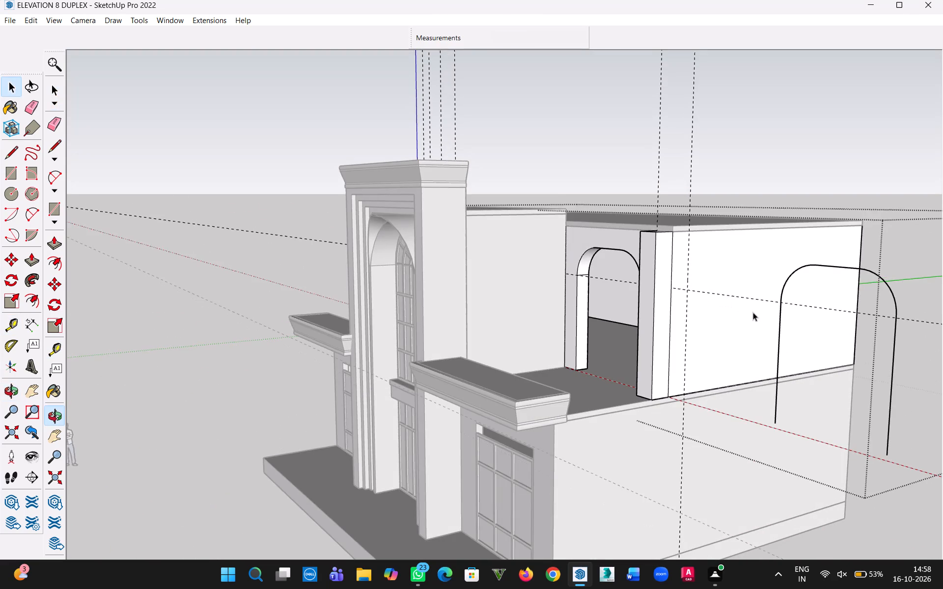
{"action": "middle_click_drag", "start_coordinate": [757, 313], "coordinate": [709, 375]}
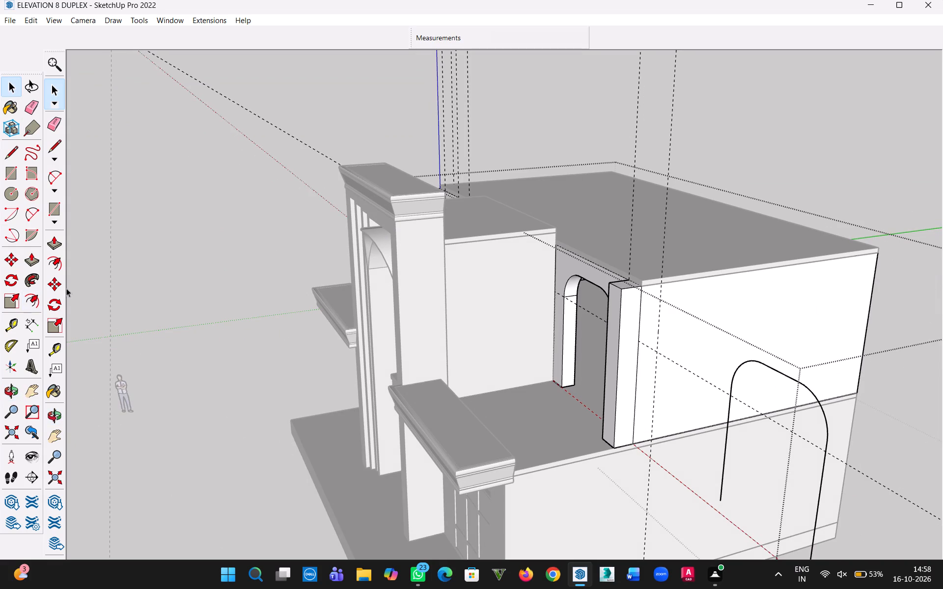
{"action": "left_click", "coordinate": [52, 303]}
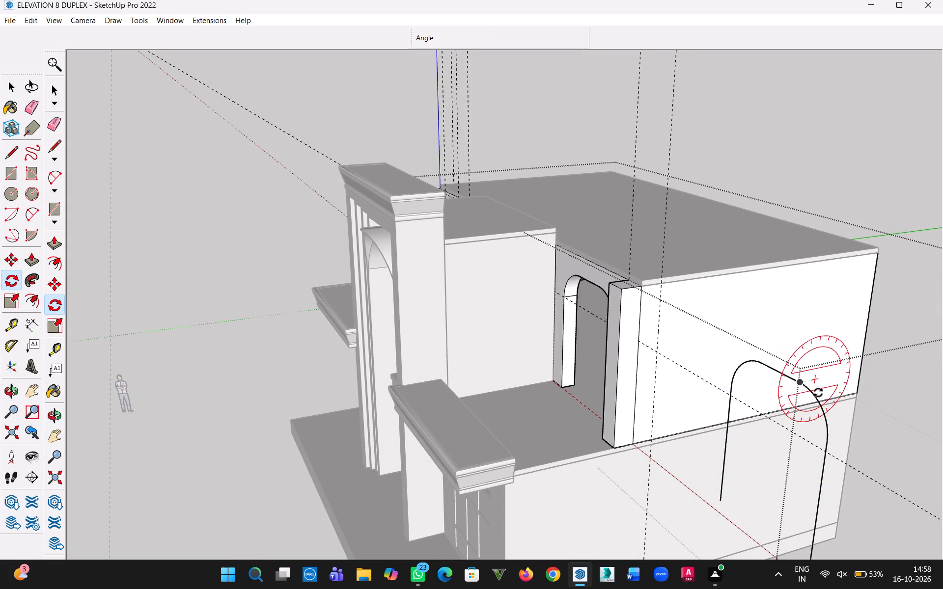
{"action": "left_click", "coordinate": [797, 382]}
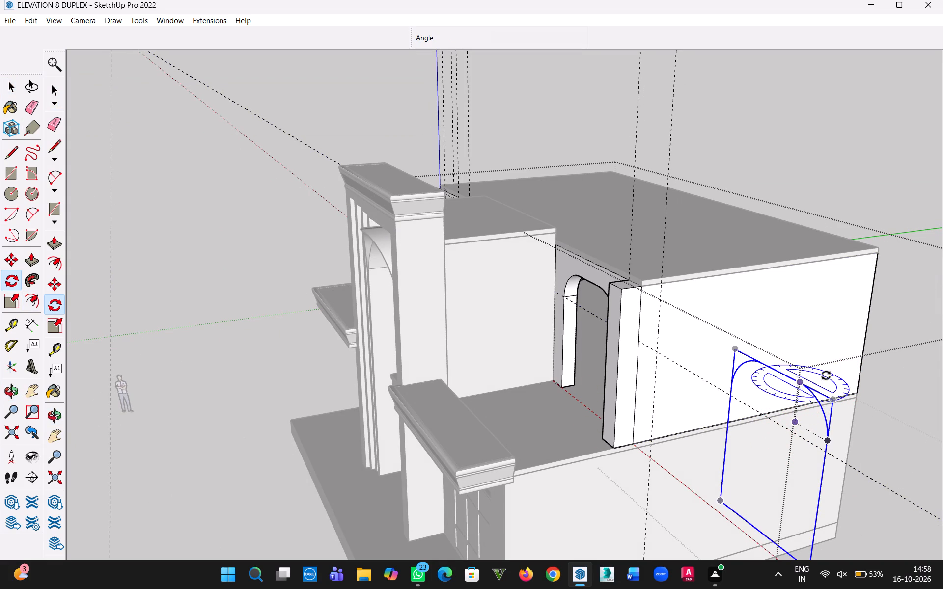
{"action": "left_click", "coordinate": [887, 358]}
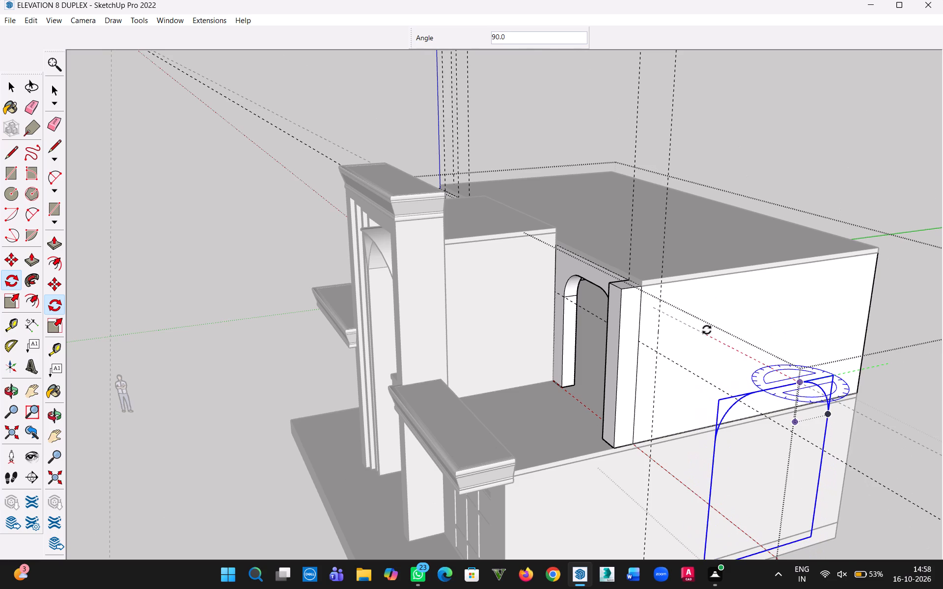
{"action": "left_click", "coordinate": [707, 330]}
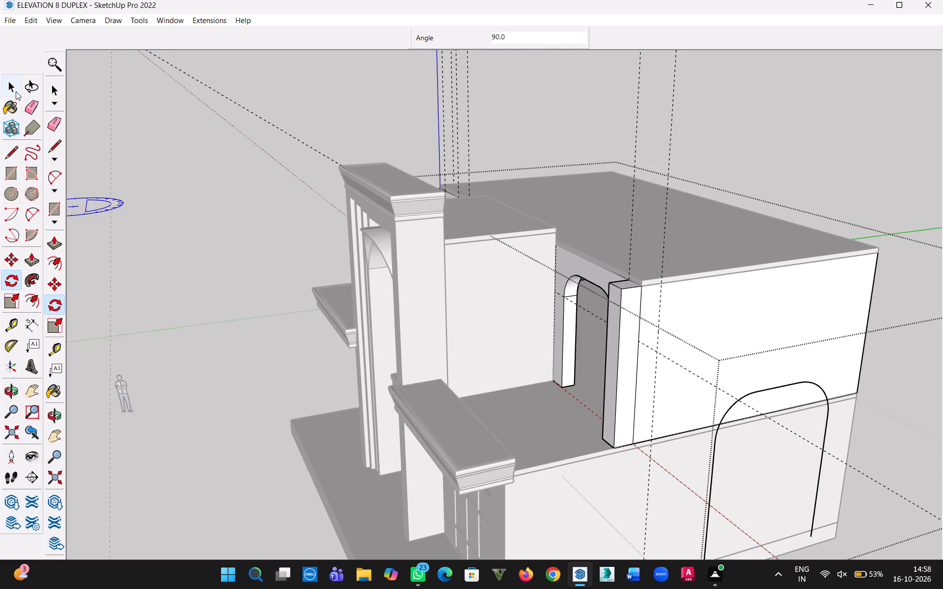
{"action": "left_click", "coordinate": [16, 91]}
Move the outline group onto the right side wall, snapping its lower corner to the 2' guide at the wall's base.
{"action": "left_click", "coordinate": [711, 492]}
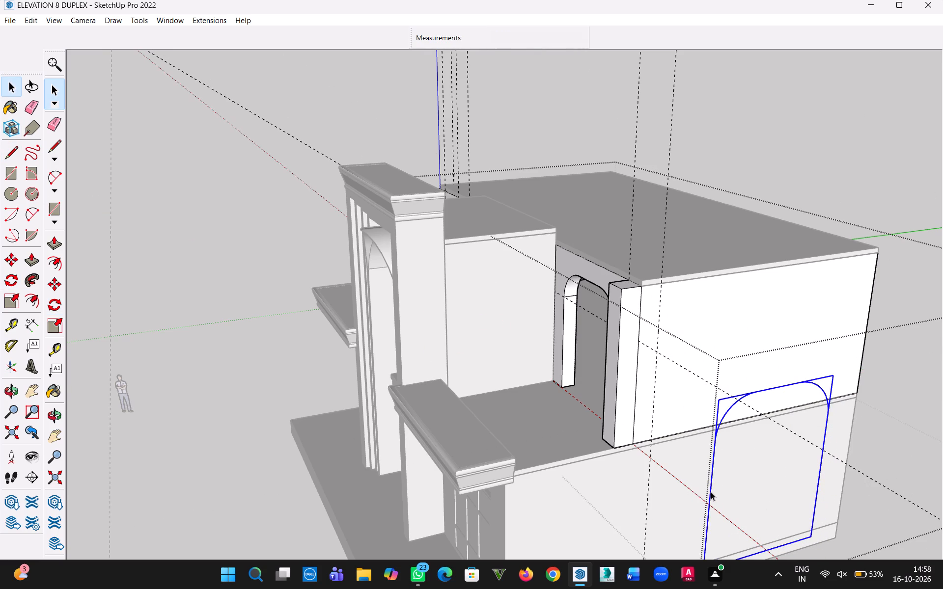
{"action": "scroll", "coordinate": [731, 545], "scroll_direction": "down", "scroll_amount": 2}
{"action": "key", "text": "m"}
{"action": "left_click_drag", "start_coordinate": [715, 507], "coordinate": [809, 487]}
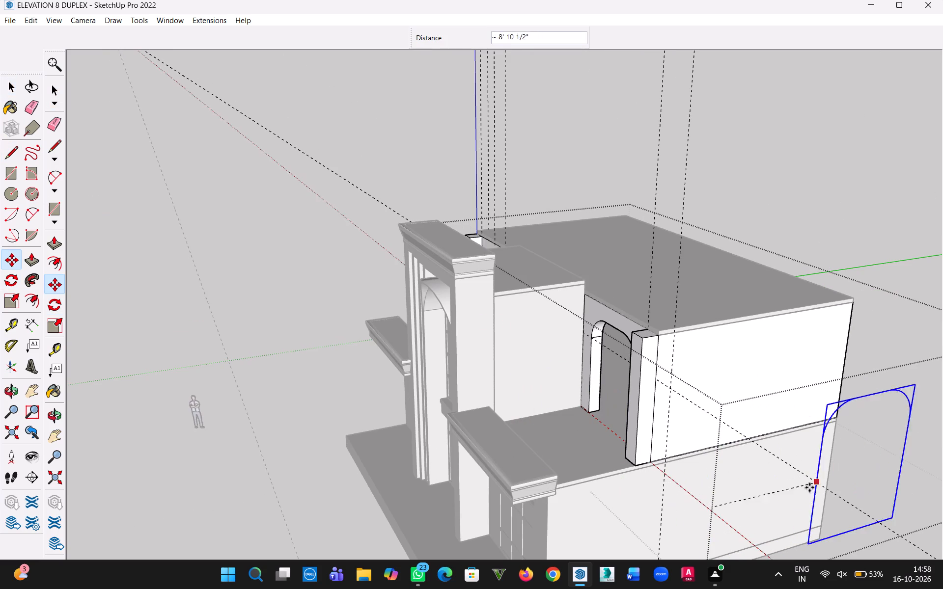
{"action": "left_click_drag", "start_coordinate": [809, 487], "coordinate": [805, 489]}
{"action": "key", "text": "Escape"}
{"action": "scroll", "coordinate": [784, 535], "scroll_direction": "up", "scroll_amount": 5}
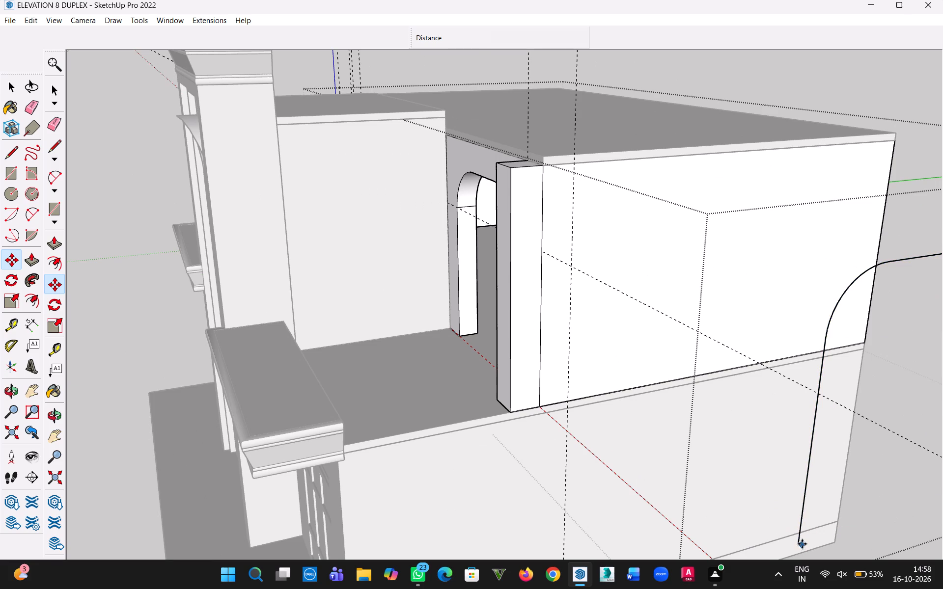
{"action": "left_click", "coordinate": [800, 543]}
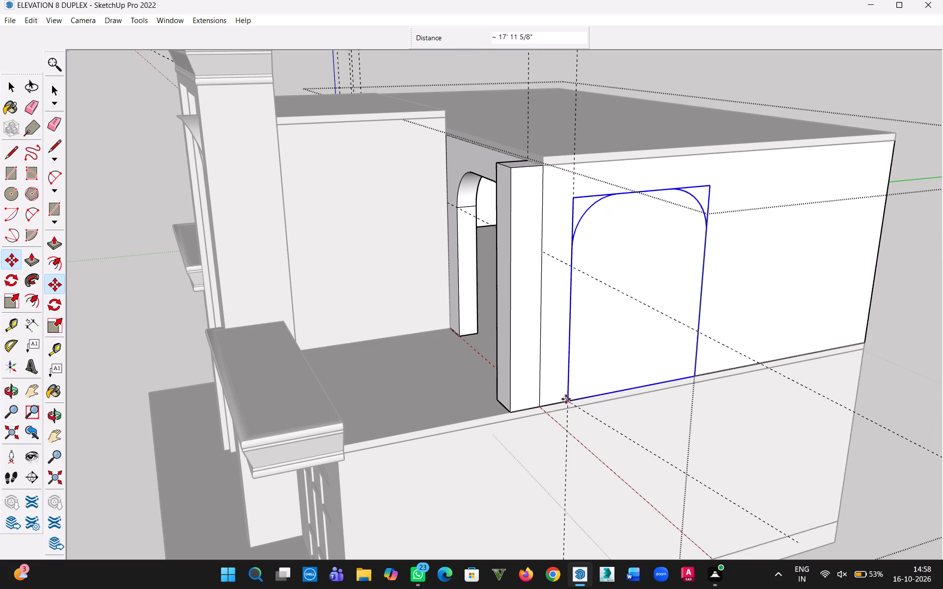
{"action": "left_click", "coordinate": [566, 398]}
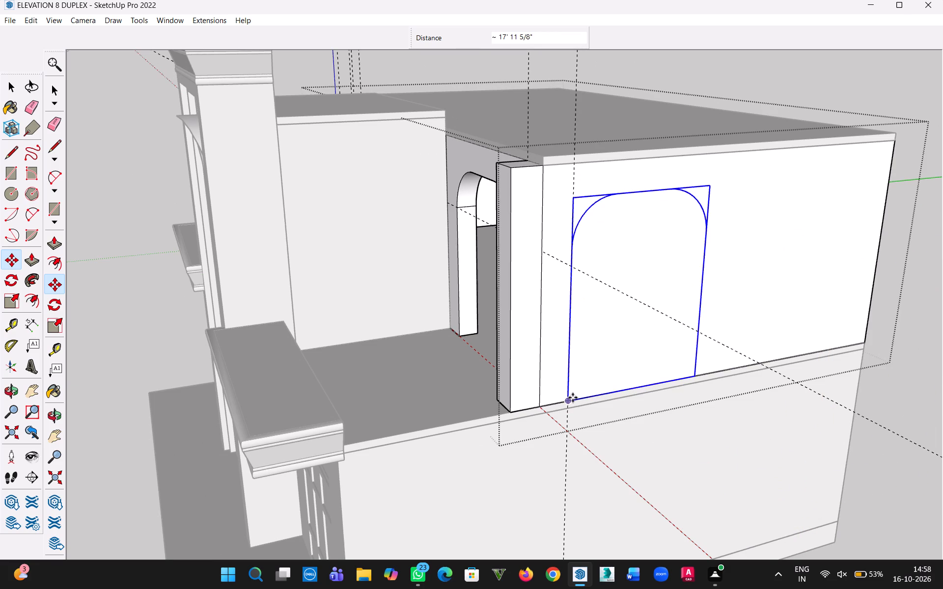
Copy the outline group 50' across to the left side wall, with its lower corner at that wall's 2' guide.
{"action": "left_click", "coordinate": [566, 400]}
{"action": "scroll", "coordinate": [397, 332], "scroll_direction": "down", "scroll_amount": 3}
{"action": "key", "text": "h"}
{"action": "left_click_drag", "start_coordinate": [233, 342], "coordinate": [250, 353]}
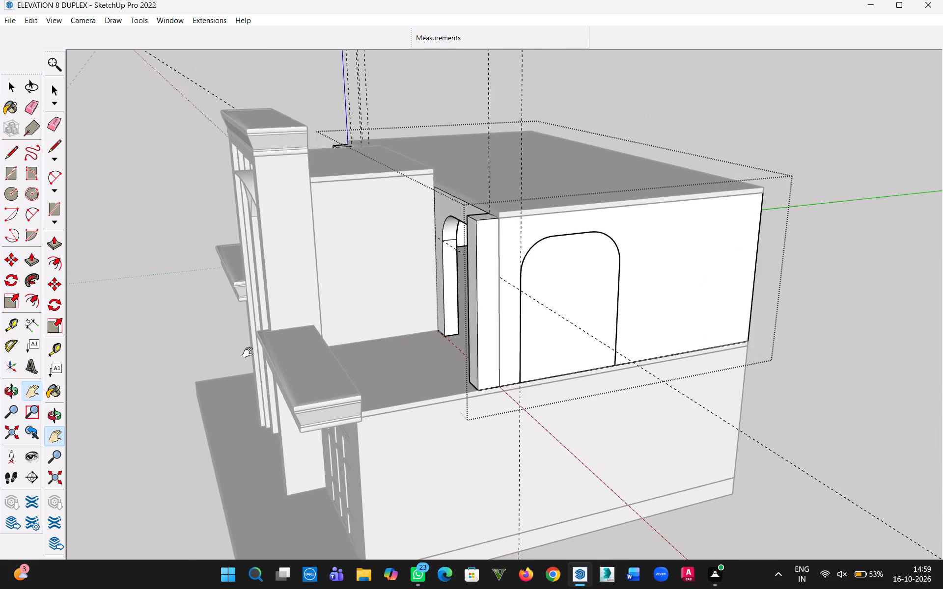
{"action": "left_click_drag", "start_coordinate": [250, 353], "coordinate": [630, 497]}
{"action": "middle_click_drag", "start_coordinate": [551, 455], "coordinate": [942, 507]}
{"action": "middle_click_drag", "start_coordinate": [198, 375], "coordinate": [798, 350]}
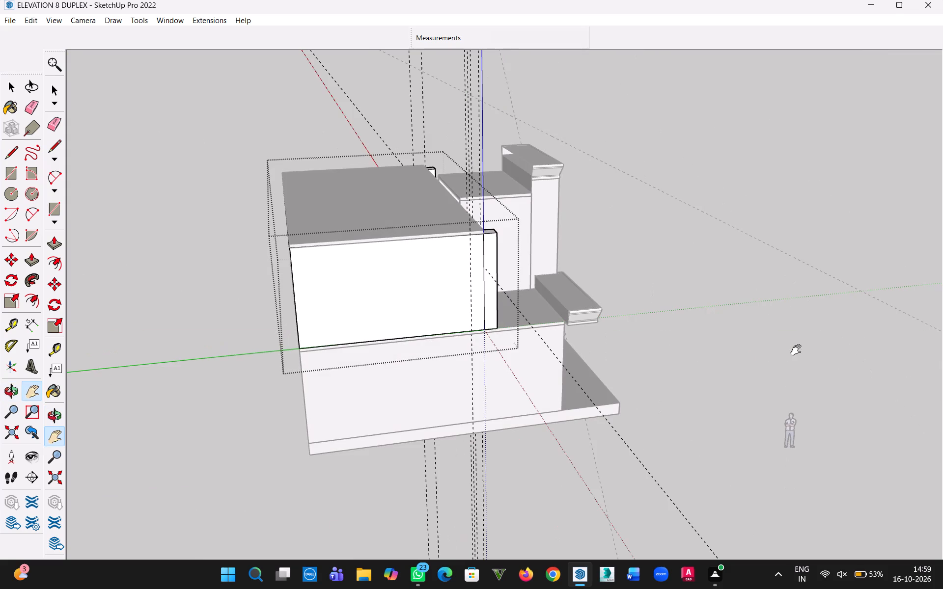
{"action": "scroll", "coordinate": [371, 296], "scroll_direction": "up", "scroll_amount": 3}
{"action": "key", "text": "Escape"}
{"action": "scroll", "coordinate": [510, 340], "scroll_direction": "up", "scroll_amount": 9}
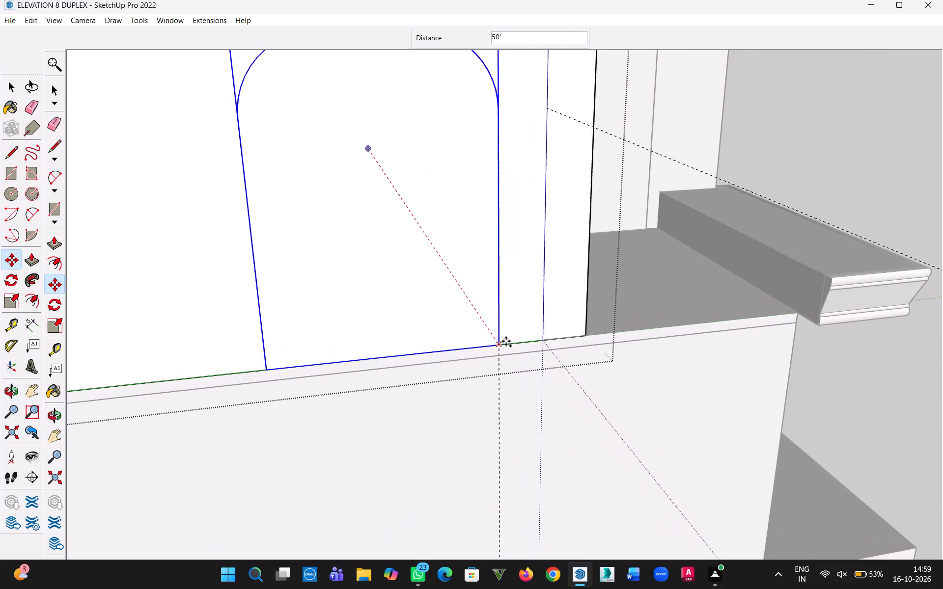
{"action": "scroll", "coordinate": [506, 341], "scroll_direction": "up", "scroll_amount": 4}
{"action": "left_click", "coordinate": [490, 342]}
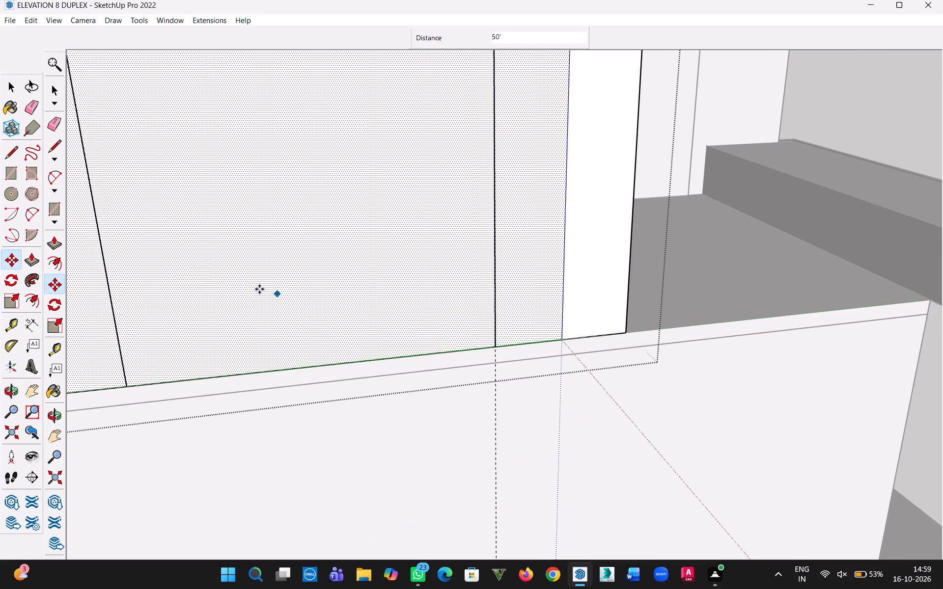
{"action": "scroll", "coordinate": [231, 283], "scroll_direction": "down", "scroll_amount": 1}
{"action": "left_click", "coordinate": [6, 85]}
{"action": "scroll", "coordinate": [324, 306], "scroll_direction": "down", "scroll_amount": 10}
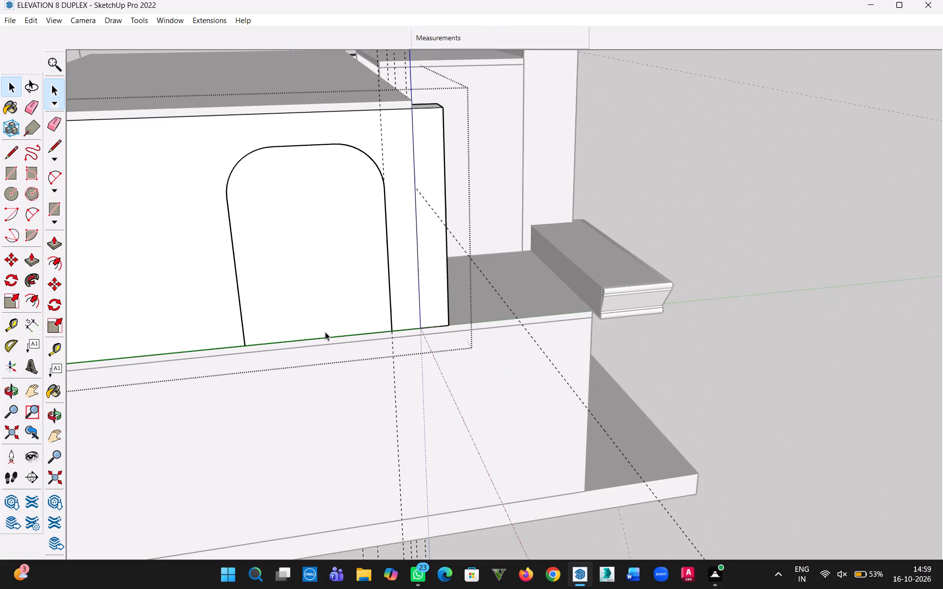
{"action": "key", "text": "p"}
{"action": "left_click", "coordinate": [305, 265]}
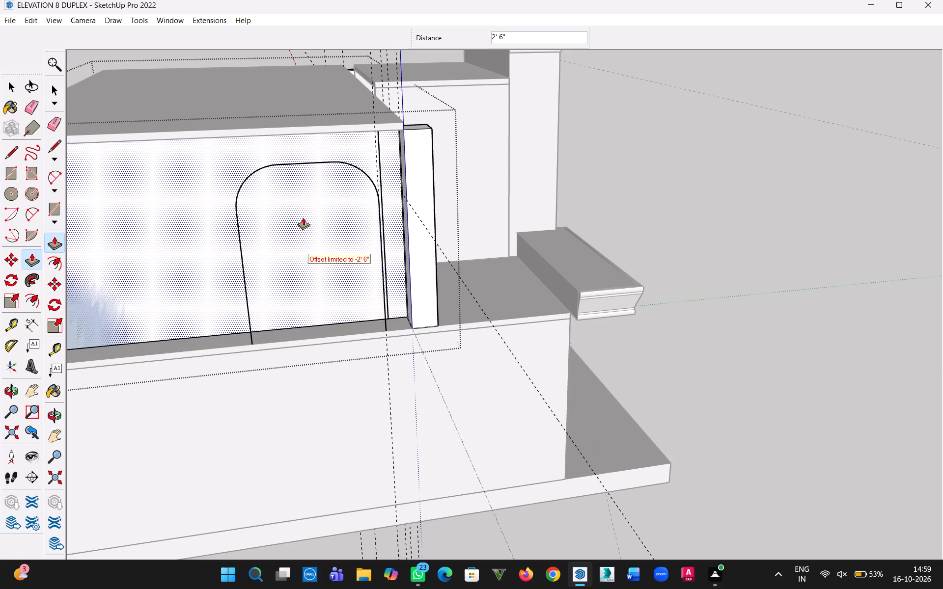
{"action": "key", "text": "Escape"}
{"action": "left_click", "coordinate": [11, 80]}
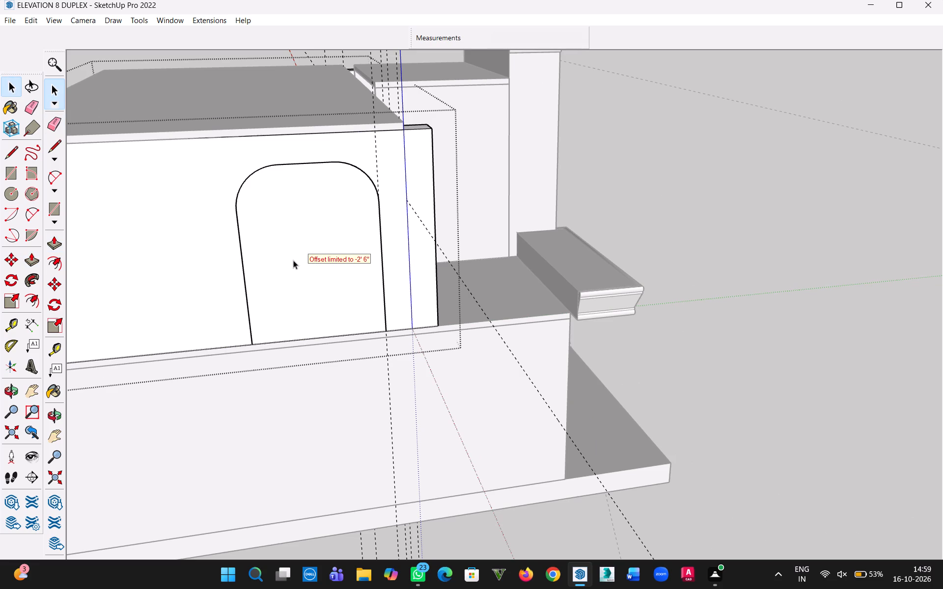
Explode the outline group on the left side wall so its edges divide the wall face.
{"action": "left_click", "coordinate": [293, 261]}
{"action": "middle_click_drag", "start_coordinate": [301, 319], "coordinate": [522, 385]}
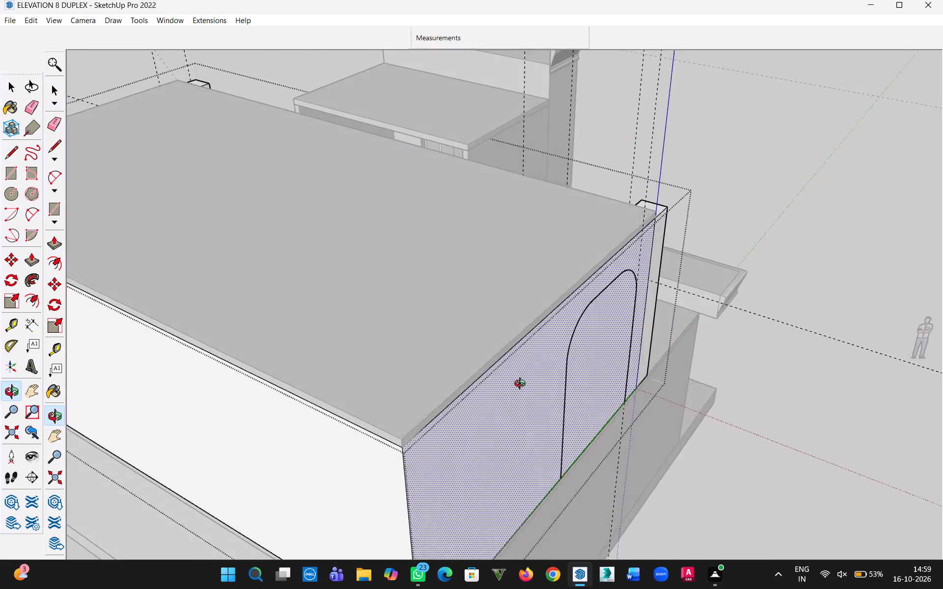
{"action": "middle_click_drag", "start_coordinate": [522, 385], "coordinate": [471, 361]}
{"action": "left_click", "coordinate": [440, 366]}
{"action": "left_click", "coordinate": [491, 355]}
{"action": "left_click", "coordinate": [459, 352]}
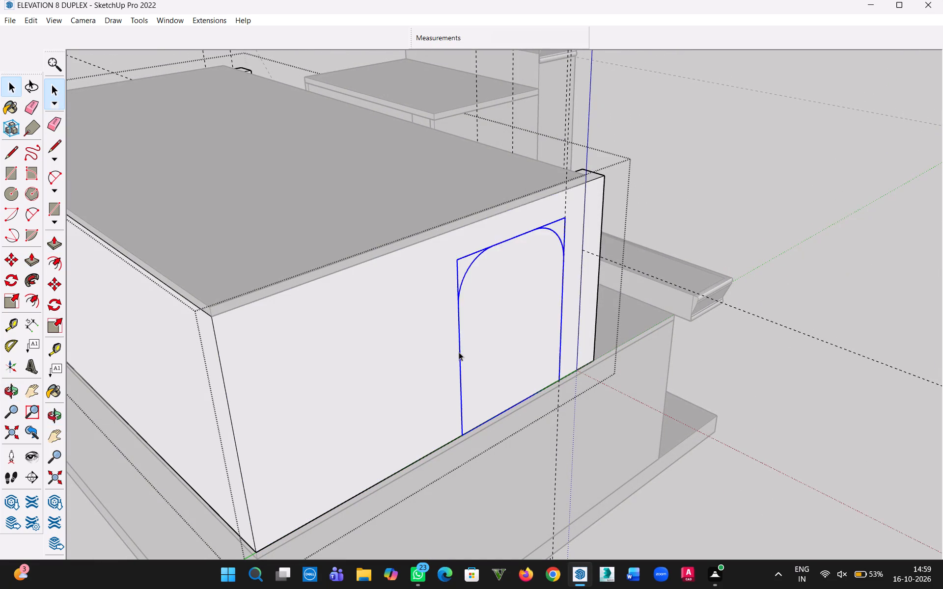
{"action": "right_click", "coordinate": [459, 352]}
{"action": "left_click", "coordinate": [505, 192]}
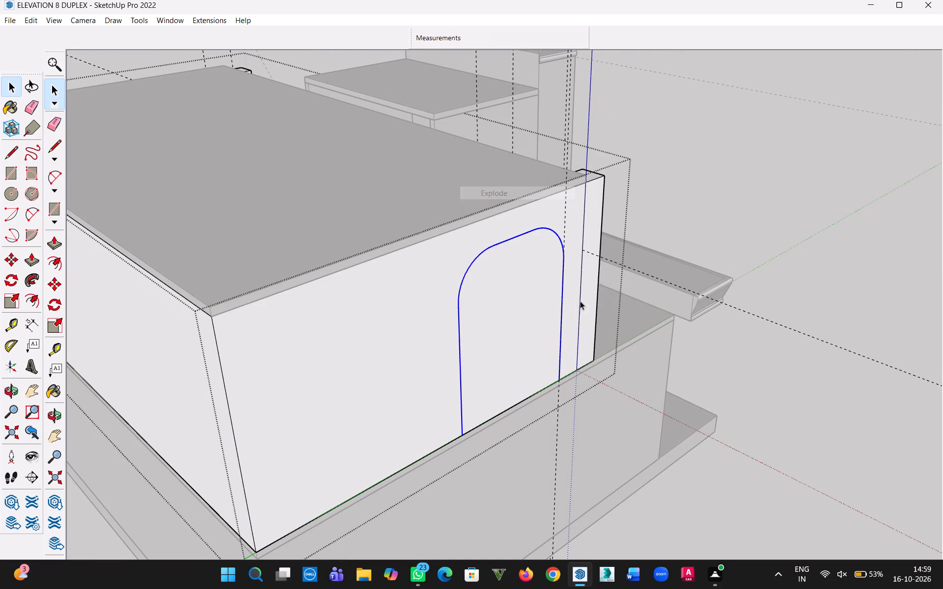
{"action": "left_click", "coordinate": [489, 319]}
{"action": "left_click", "coordinate": [408, 318]}
Explode the outline group on the right side wall.
{"action": "middle_click_drag", "start_coordinate": [695, 333], "coordinate": [62, 372]}
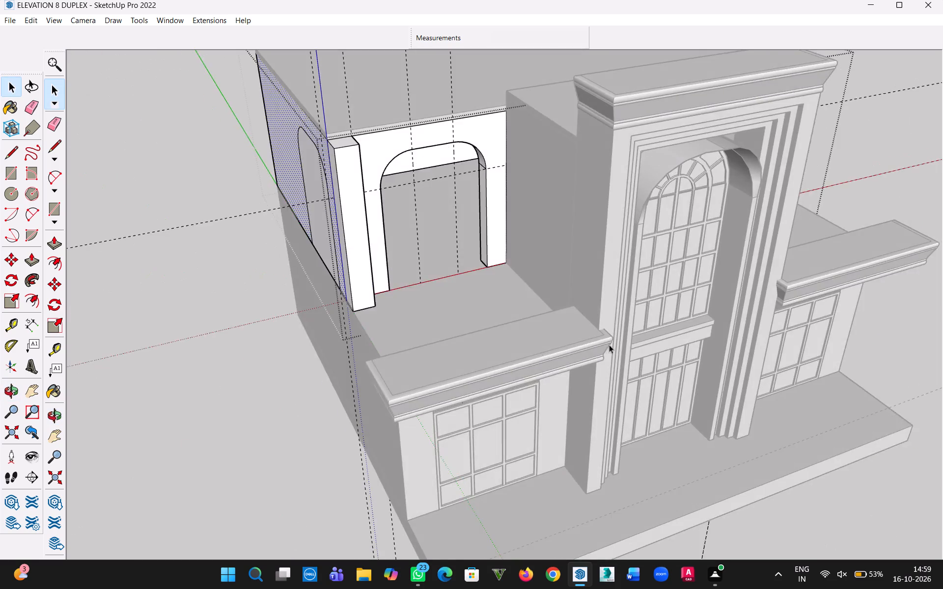
{"action": "scroll", "coordinate": [631, 342], "scroll_direction": "down", "scroll_amount": 4}
{"action": "middle_click_drag", "start_coordinate": [813, 298], "coordinate": [166, 299]}
{"action": "left_click", "coordinate": [655, 438]}
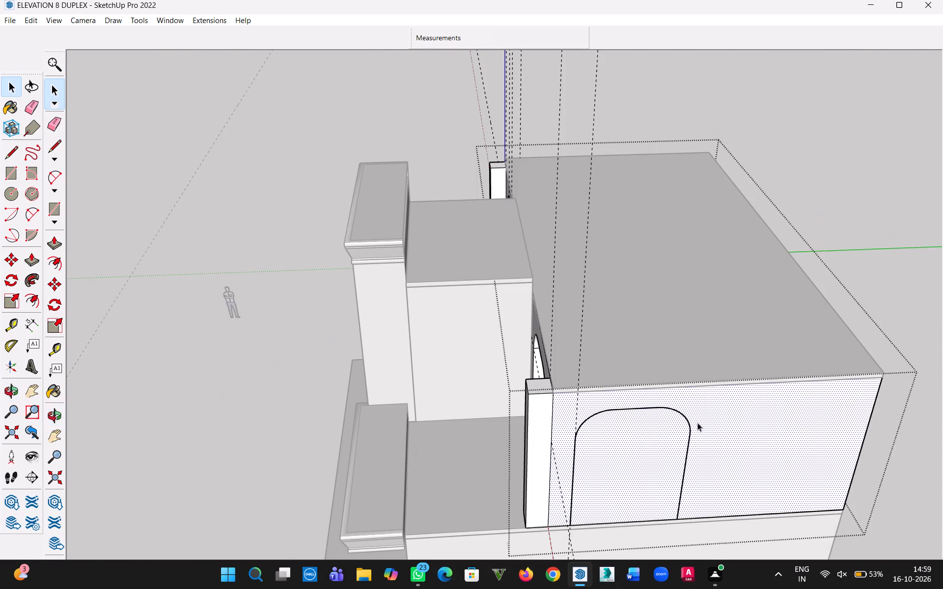
{"action": "left_click", "coordinate": [689, 426]}
{"action": "right_click", "coordinate": [688, 427]}
{"action": "left_click", "coordinate": [731, 265]}
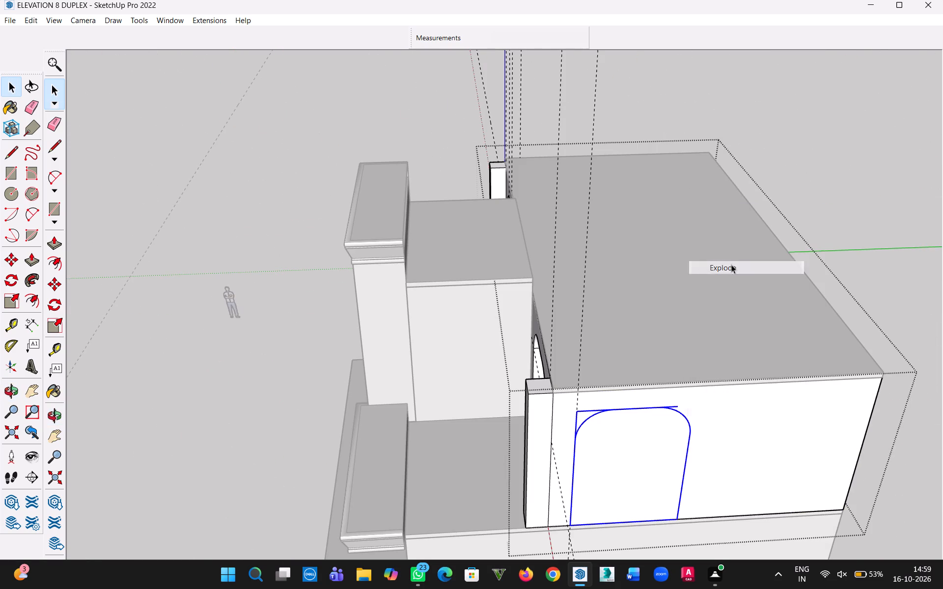
Push the round-cornered face on the left side wall inward by 2' 6".
{"action": "middle_click_drag", "start_coordinate": [599, 437], "coordinate": [942, 440]}
{"action": "middle_click_drag", "start_coordinate": [349, 345], "coordinate": [919, 328]}
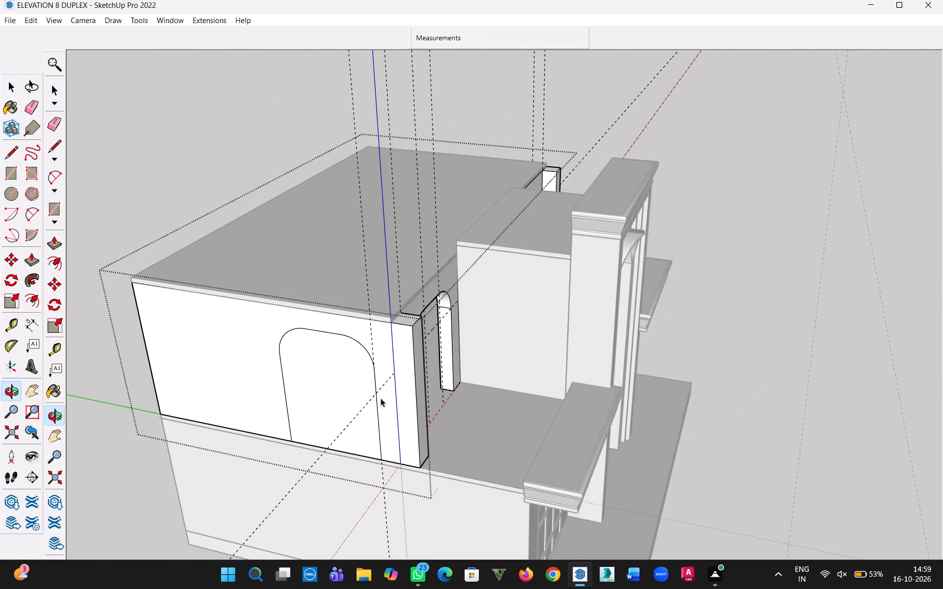
{"action": "middle_click_drag", "start_coordinate": [380, 402], "coordinate": [536, 379]}
{"action": "scroll", "coordinate": [500, 428], "scroll_direction": "up", "scroll_amount": 2}
{"action": "key", "text": "p"}
{"action": "left_click", "coordinate": [422, 427]}
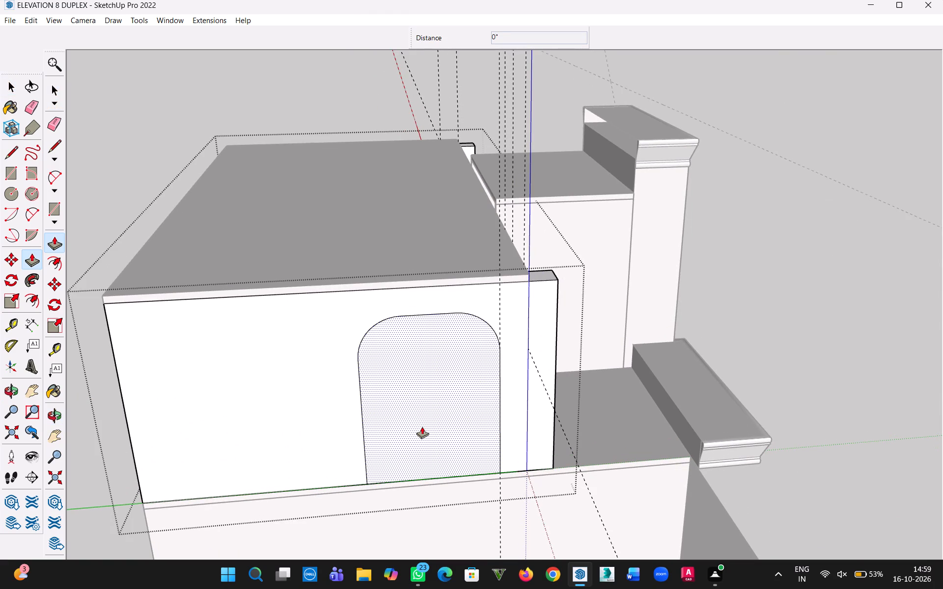
{"action": "left_click", "coordinate": [412, 394]}
Copy the round-cornered outline edges from the right side wall into the empty space in front of the building.
{"action": "middle_click_drag", "start_coordinate": [650, 420], "coordinate": [132, 413]}
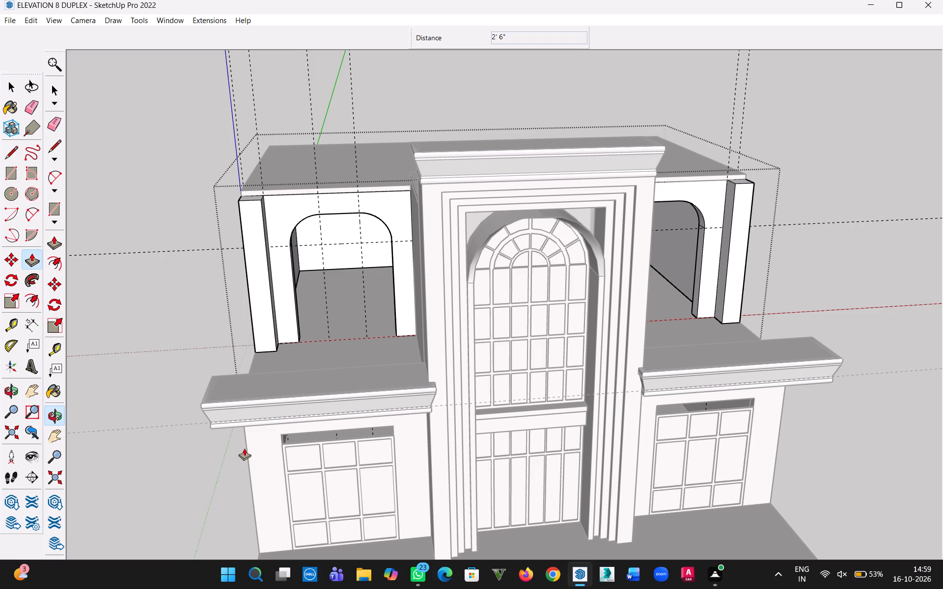
{"action": "middle_click_drag", "start_coordinate": [615, 415], "coordinate": [22, 336]}
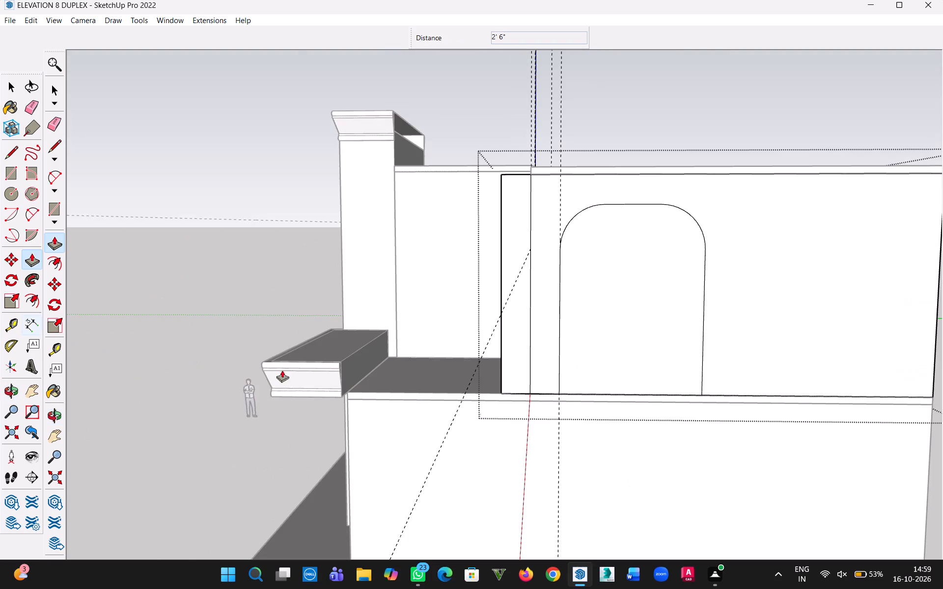
{"action": "left_click", "coordinate": [13, 89]}
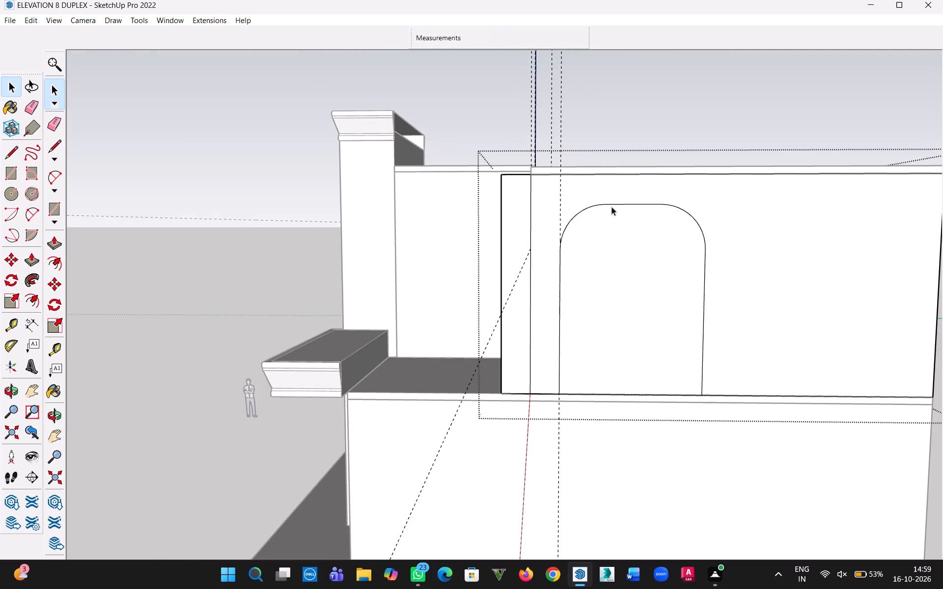
{"action": "left_click", "coordinate": [616, 205]}
{"action": "left_click", "coordinate": [584, 209], "text": "ctrl"}
{"action": "left_click", "coordinate": [561, 267], "text": "ctrl"}
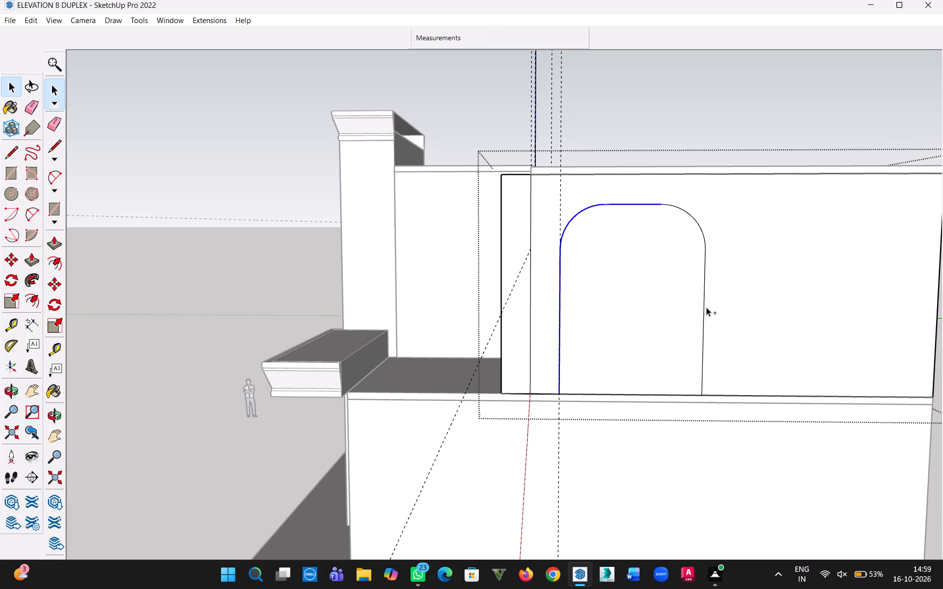
{"action": "left_click", "coordinate": [704, 307], "text": "ctrl"}
{"action": "left_click", "coordinate": [690, 215], "text": "ctrl"}
{"action": "key", "text": "m"}
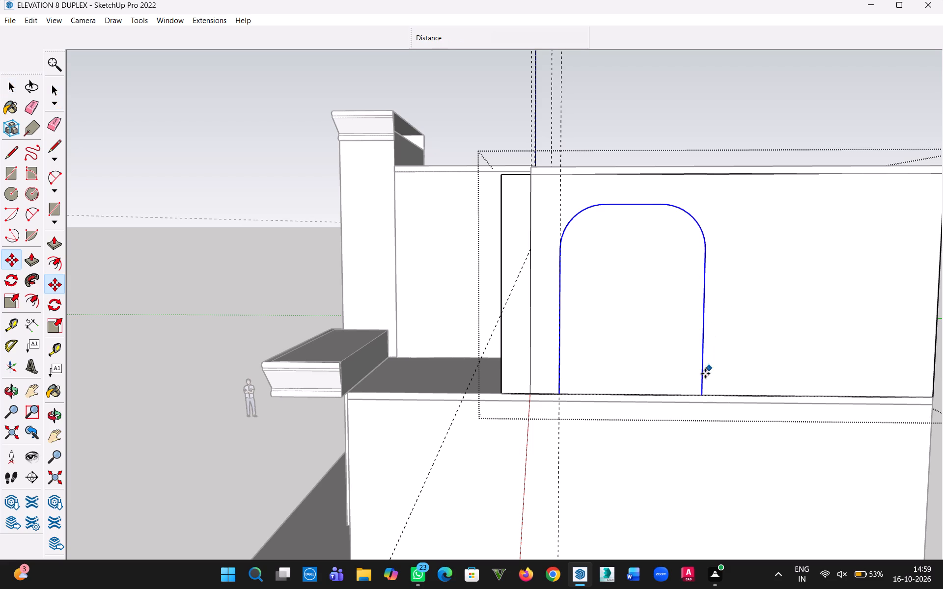
{"action": "left_click", "coordinate": [701, 391]}
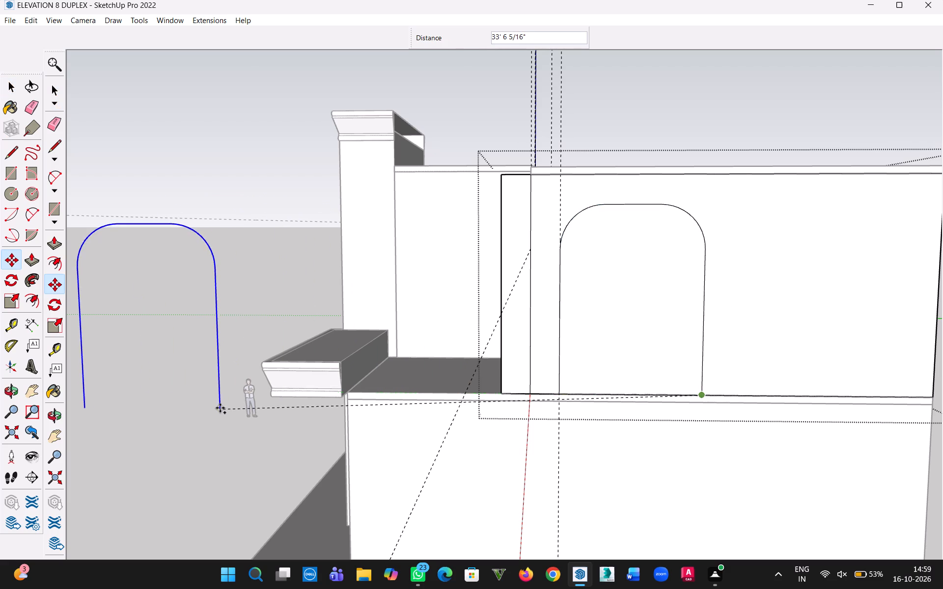
{"action": "left_click", "coordinate": [218, 397]}
Group the copied round-cornered outline that stands clear of the building.
{"action": "left_click", "coordinate": [8, 94]}
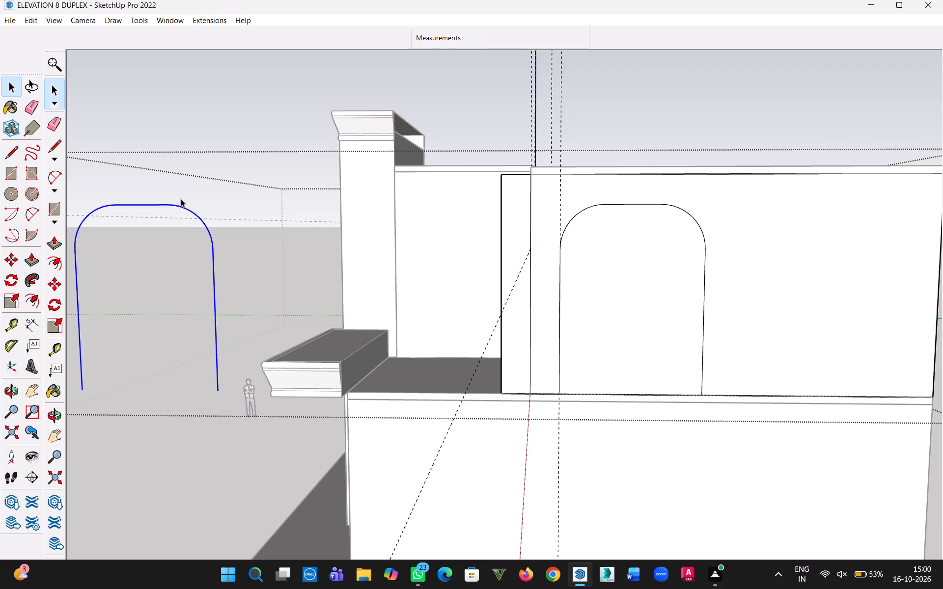
{"action": "right_click", "coordinate": [197, 217]}
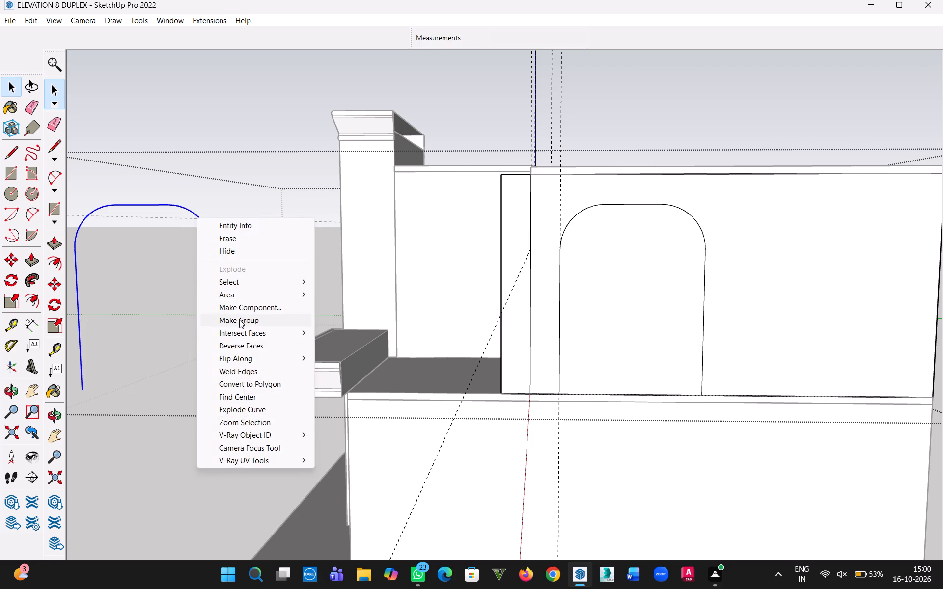
{"action": "left_click", "coordinate": [239, 320]}
{"action": "left_click", "coordinate": [247, 197]}
Push the round-cornered face on the right side wall inward by 2' 6" to cut the opening through.
{"action": "key", "text": "p"}
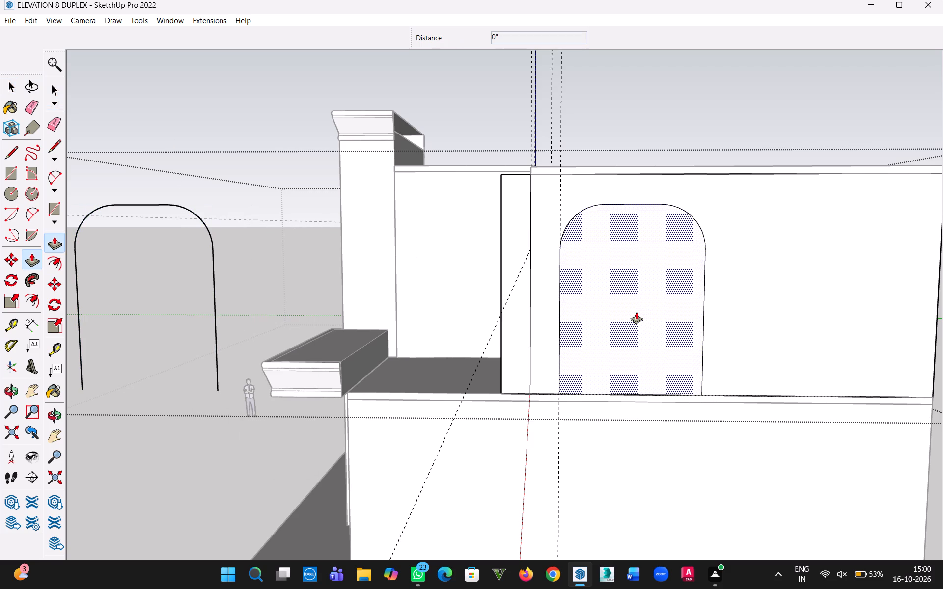
{"action": "left_click", "coordinate": [636, 312]}
{"action": "left_click", "coordinate": [638, 281]}
{"action": "middle_click_drag", "start_coordinate": [544, 319], "coordinate": [942, 385]}
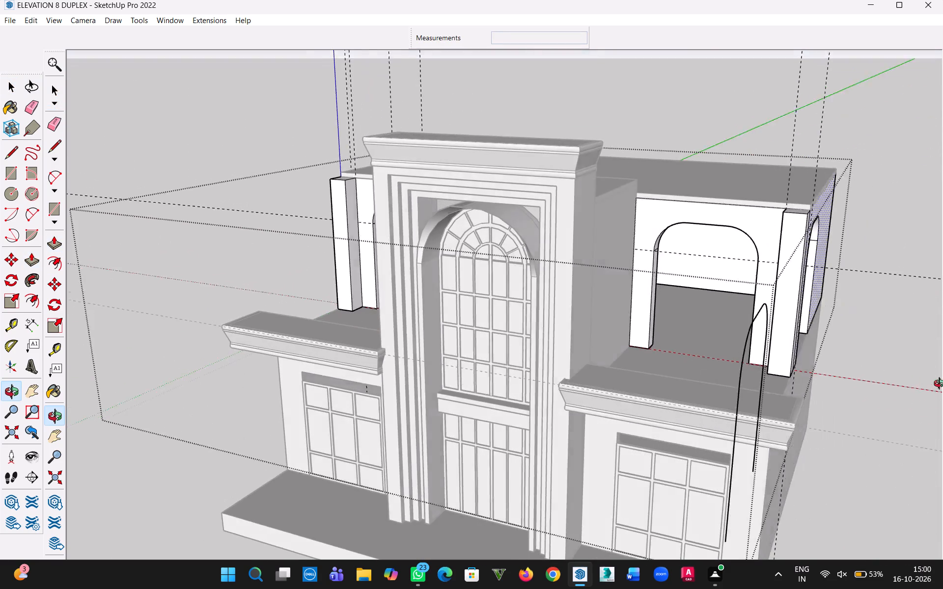
{"action": "middle_click_drag", "start_coordinate": [942, 385], "coordinate": [942, 387]}
{"action": "middle_click_drag", "start_coordinate": [505, 342], "coordinate": [810, 259]}
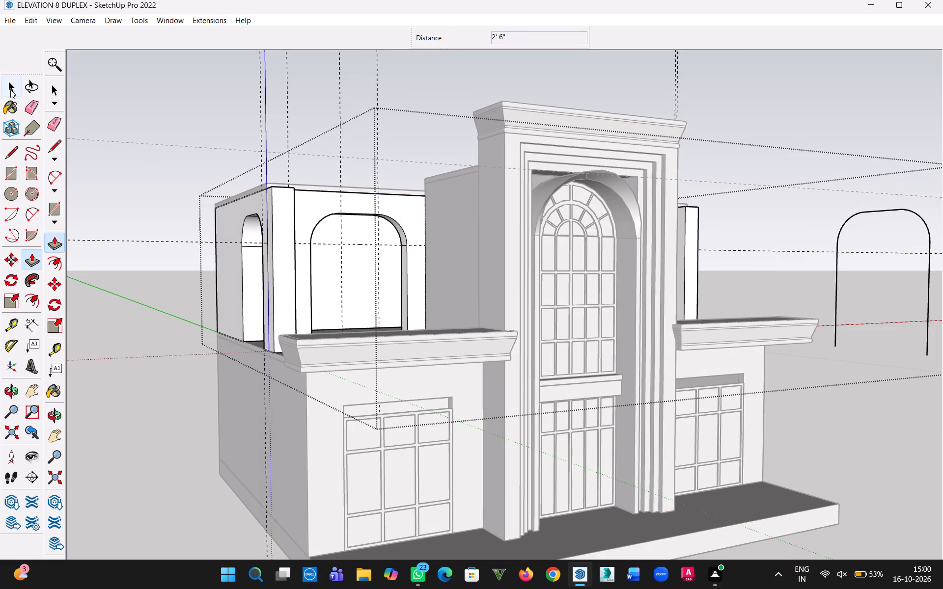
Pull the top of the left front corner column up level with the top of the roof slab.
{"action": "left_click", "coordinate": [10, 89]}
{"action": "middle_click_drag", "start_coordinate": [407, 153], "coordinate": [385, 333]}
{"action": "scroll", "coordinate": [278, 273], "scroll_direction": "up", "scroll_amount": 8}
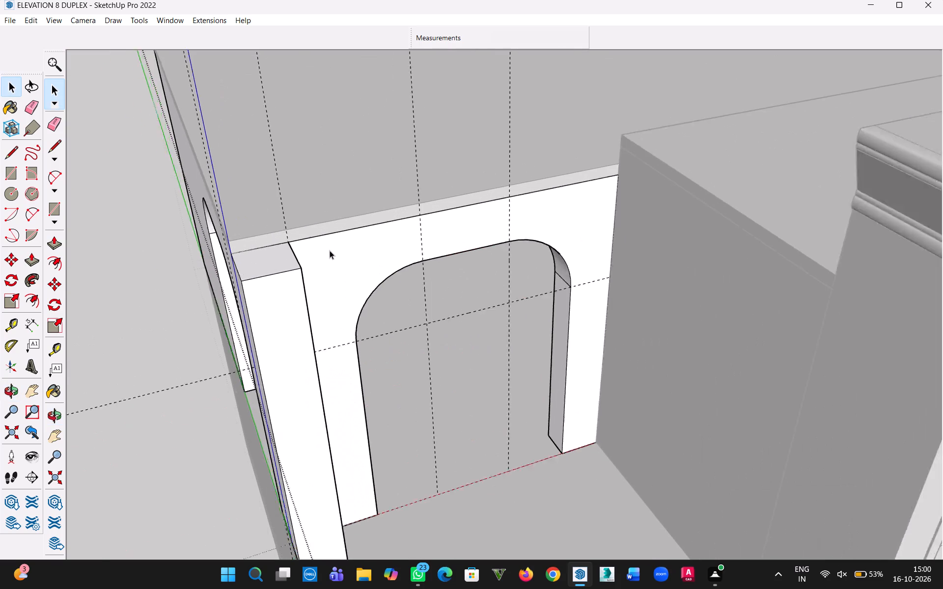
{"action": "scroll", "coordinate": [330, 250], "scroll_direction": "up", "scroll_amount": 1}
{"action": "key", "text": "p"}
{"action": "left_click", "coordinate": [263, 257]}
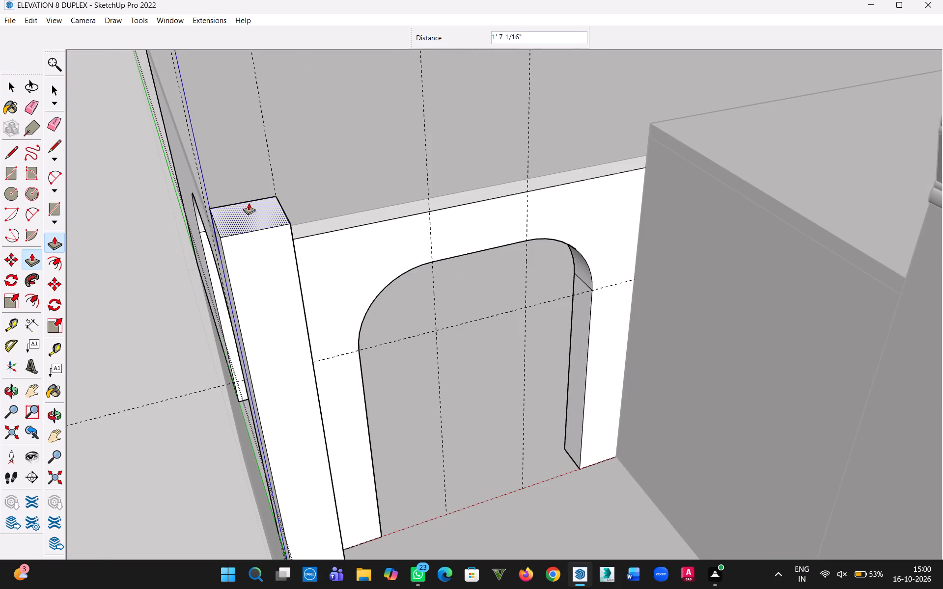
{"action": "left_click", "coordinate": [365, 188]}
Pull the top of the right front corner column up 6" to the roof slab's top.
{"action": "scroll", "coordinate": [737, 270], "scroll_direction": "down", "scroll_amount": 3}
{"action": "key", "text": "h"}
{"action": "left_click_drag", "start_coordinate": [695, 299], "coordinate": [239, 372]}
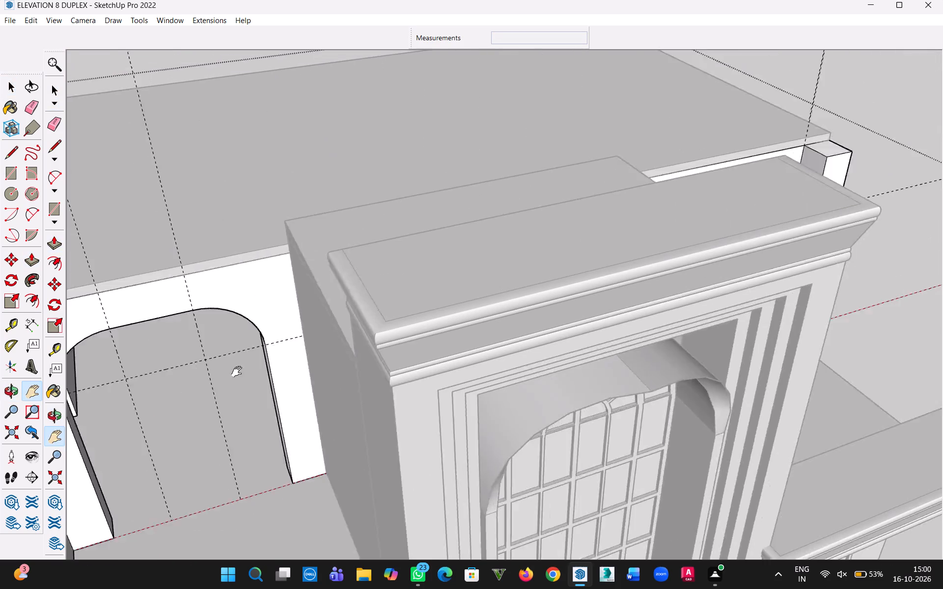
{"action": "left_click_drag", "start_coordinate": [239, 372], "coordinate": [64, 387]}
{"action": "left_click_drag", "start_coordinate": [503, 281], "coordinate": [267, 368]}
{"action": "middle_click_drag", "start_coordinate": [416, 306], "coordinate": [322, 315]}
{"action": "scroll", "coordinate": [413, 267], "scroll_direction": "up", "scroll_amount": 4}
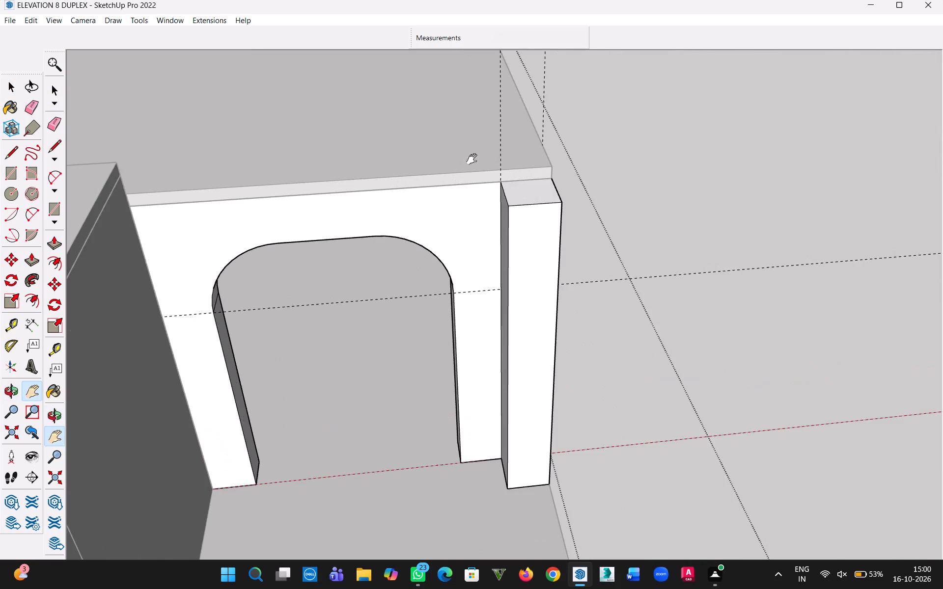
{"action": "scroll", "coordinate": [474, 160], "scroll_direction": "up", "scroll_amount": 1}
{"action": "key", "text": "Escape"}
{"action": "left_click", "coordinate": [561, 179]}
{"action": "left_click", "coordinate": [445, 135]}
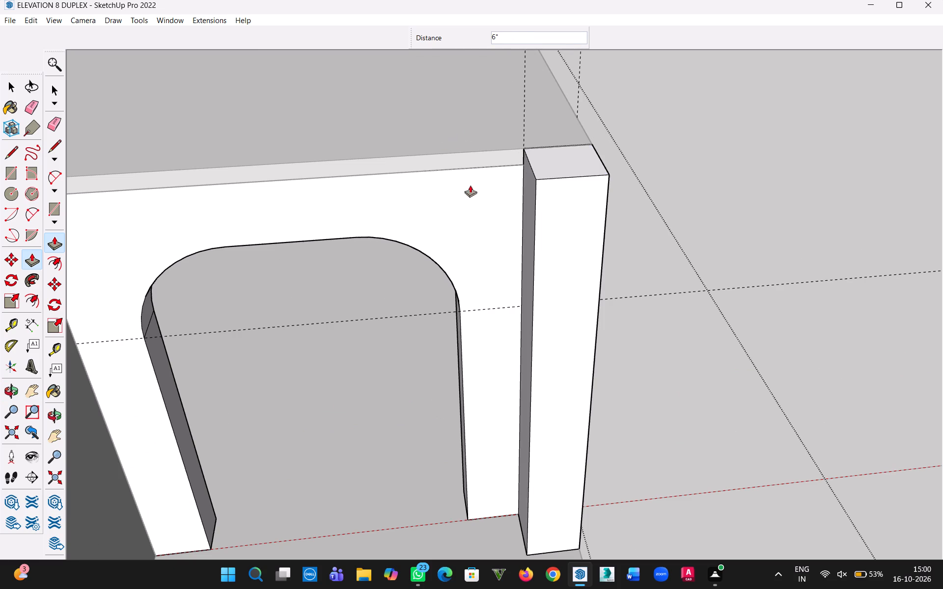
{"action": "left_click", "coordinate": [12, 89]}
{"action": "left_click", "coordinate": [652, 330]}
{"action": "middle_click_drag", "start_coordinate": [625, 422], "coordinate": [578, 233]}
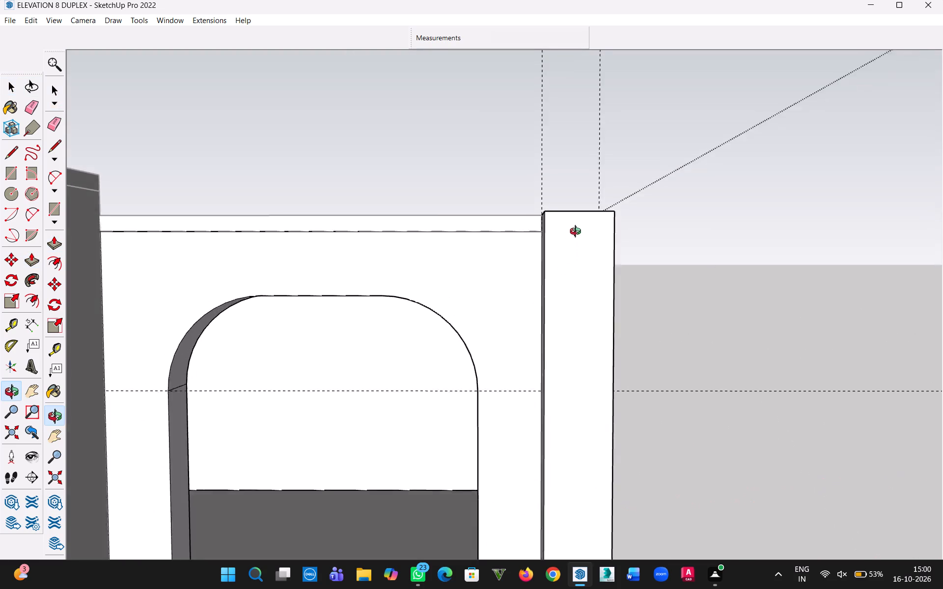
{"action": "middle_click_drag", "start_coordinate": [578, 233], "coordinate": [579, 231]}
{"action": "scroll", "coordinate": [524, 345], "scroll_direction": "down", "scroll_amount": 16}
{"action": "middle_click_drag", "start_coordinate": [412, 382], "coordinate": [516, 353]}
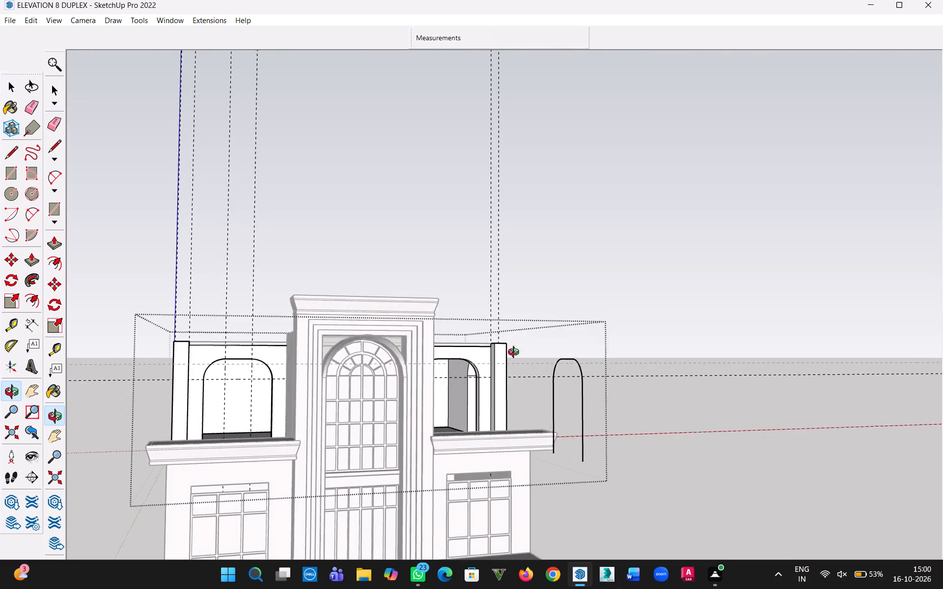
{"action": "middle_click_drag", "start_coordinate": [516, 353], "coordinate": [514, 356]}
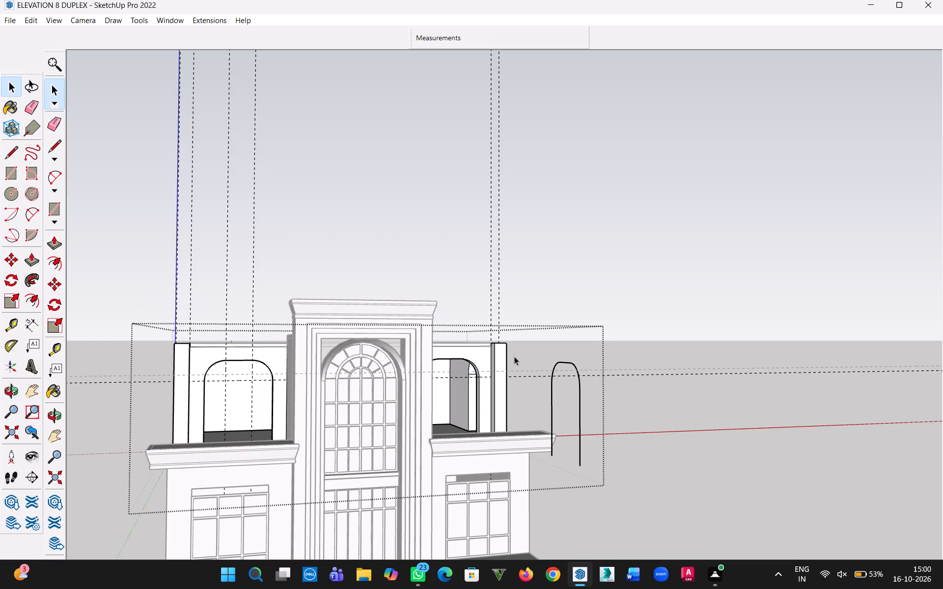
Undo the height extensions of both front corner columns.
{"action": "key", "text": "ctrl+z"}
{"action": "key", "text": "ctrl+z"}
Extend the left front corner column up 6" to the roof slab's top as a new section, keeping the dividing edge.
{"action": "middle_click_drag", "start_coordinate": [145, 311], "coordinate": [202, 399]}
{"action": "scroll", "coordinate": [145, 311], "scroll_direction": "up", "scroll_amount": 1}
{"action": "scroll", "coordinate": [201, 387], "scroll_direction": "up", "scroll_amount": 9}
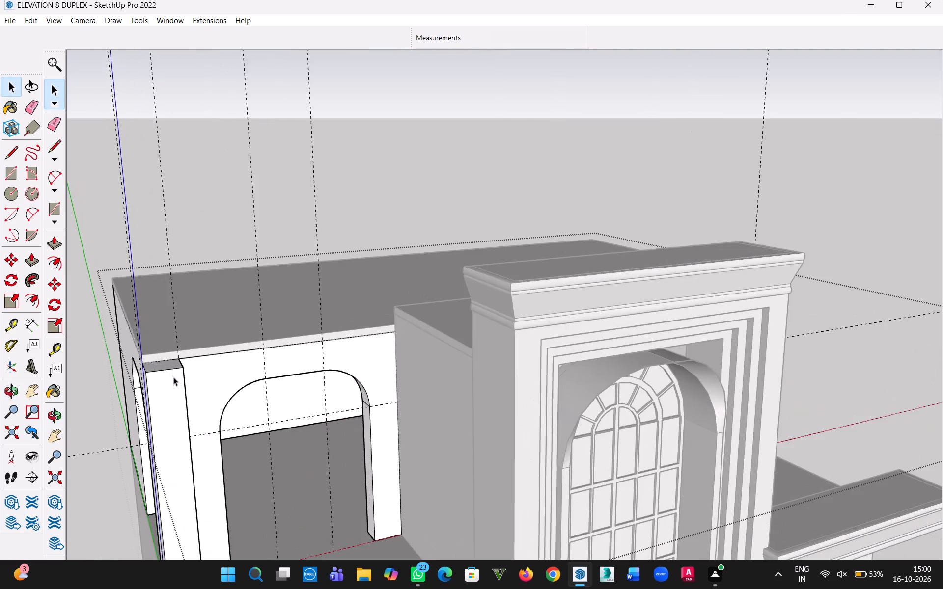
{"action": "scroll", "coordinate": [173, 377], "scroll_direction": "up", "scroll_amount": 9}
{"action": "key", "text": "p"}
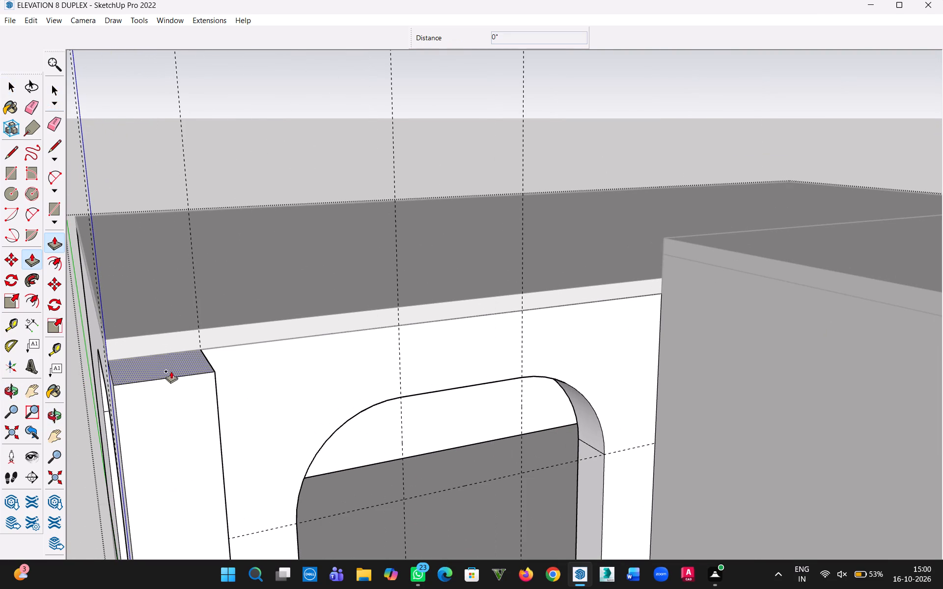
{"action": "left_click", "coordinate": [170, 368]}
{"action": "left_click", "coordinate": [262, 312]}
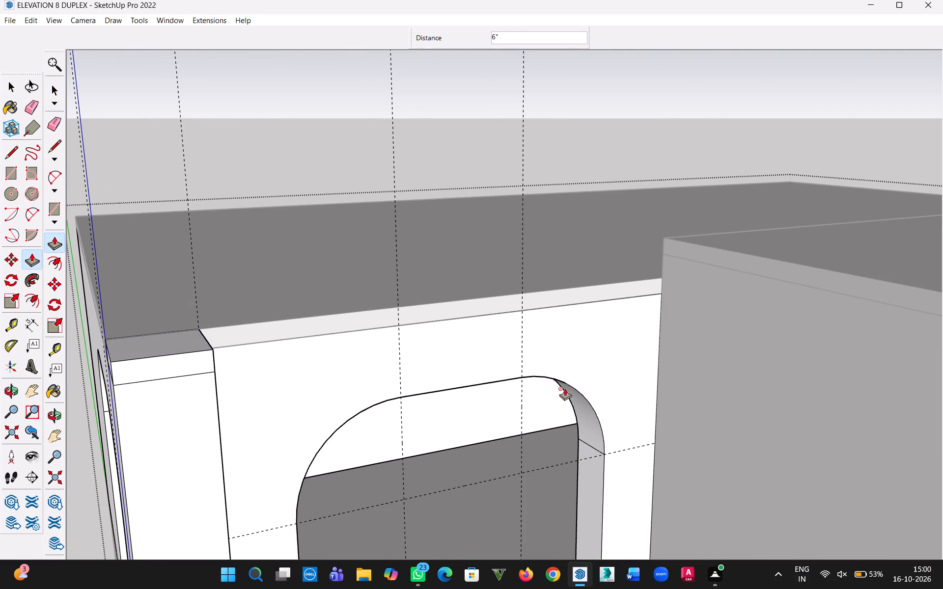
Repeat the 6" new-section extension on top of the right front corner column and exit the upper floor group.
{"action": "scroll", "coordinate": [565, 388], "scroll_direction": "down", "scroll_amount": 1}
{"action": "key", "text": "h"}
{"action": "left_click_drag", "start_coordinate": [651, 355], "coordinate": [6, 473]}
{"action": "left_click_drag", "start_coordinate": [727, 392], "coordinate": [309, 489]}
{"action": "middle_click_drag", "start_coordinate": [480, 450], "coordinate": [401, 482]}
{"action": "key", "text": "Escape"}
{"action": "double_click", "coordinate": [524, 372]}
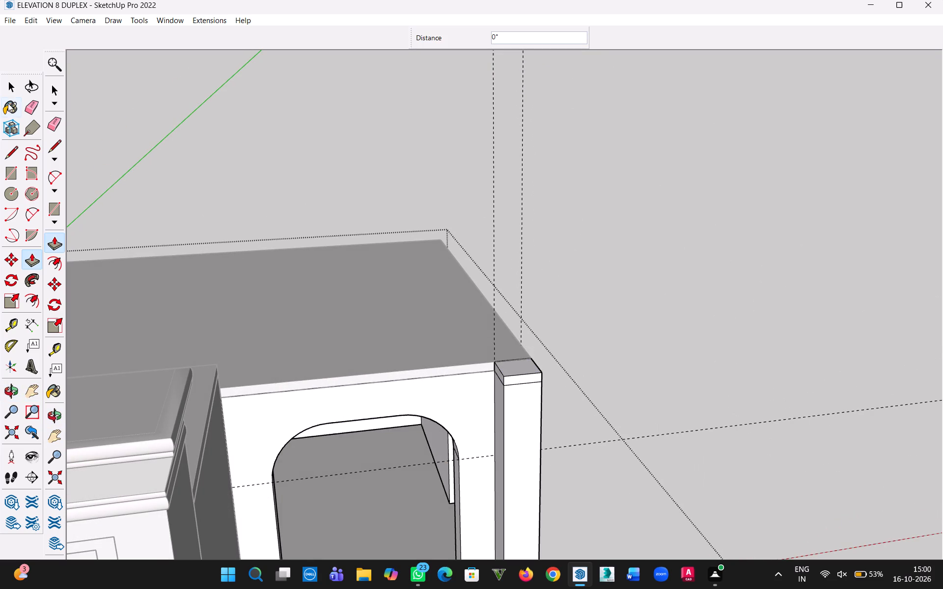
{"action": "left_click", "coordinate": [8, 85]}
{"action": "left_click", "coordinate": [755, 279]}
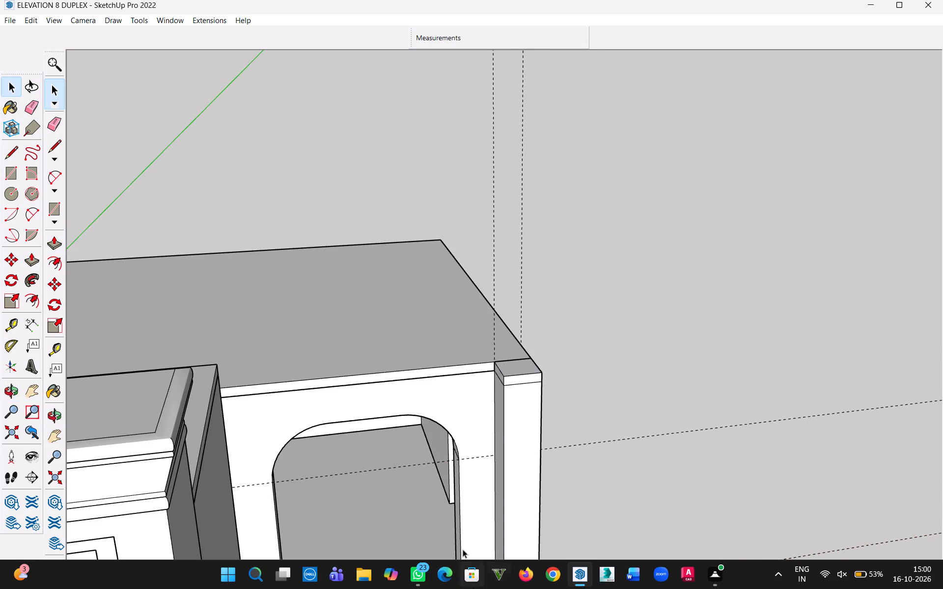
Inspect the upper floor's round-cornered openings and corner columns from the front and the right side.
{"action": "scroll", "coordinate": [414, 289], "scroll_direction": "down", "scroll_amount": 13}
{"action": "key", "text": "h"}
{"action": "left_click_drag", "start_coordinate": [347, 332], "coordinate": [527, 273]}
{"action": "middle_click_drag", "start_coordinate": [540, 329], "coordinate": [533, 334]}
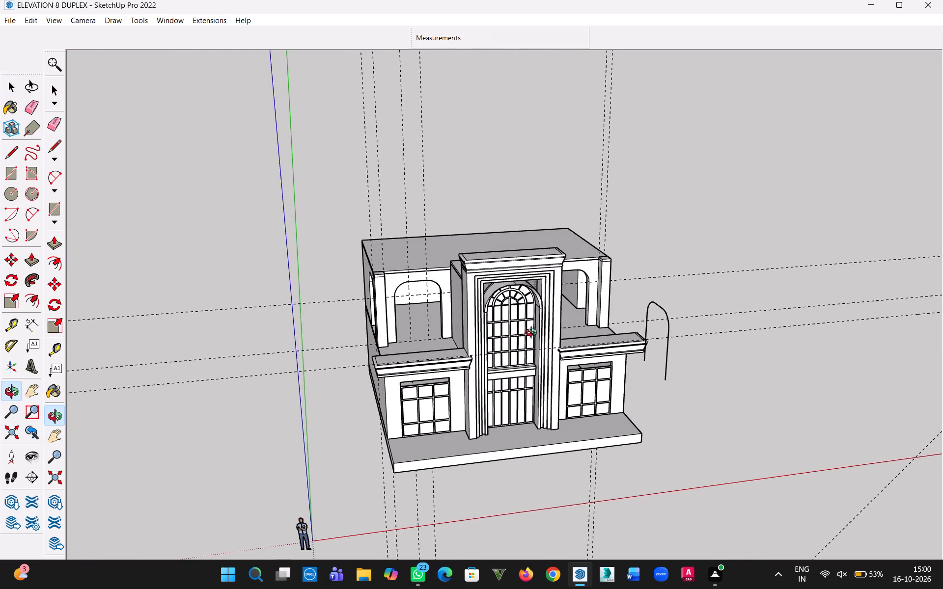
{"action": "middle_click_drag", "start_coordinate": [533, 334], "coordinate": [466, 279]}
{"action": "scroll", "coordinate": [512, 326], "scroll_direction": "up", "scroll_amount": 3}
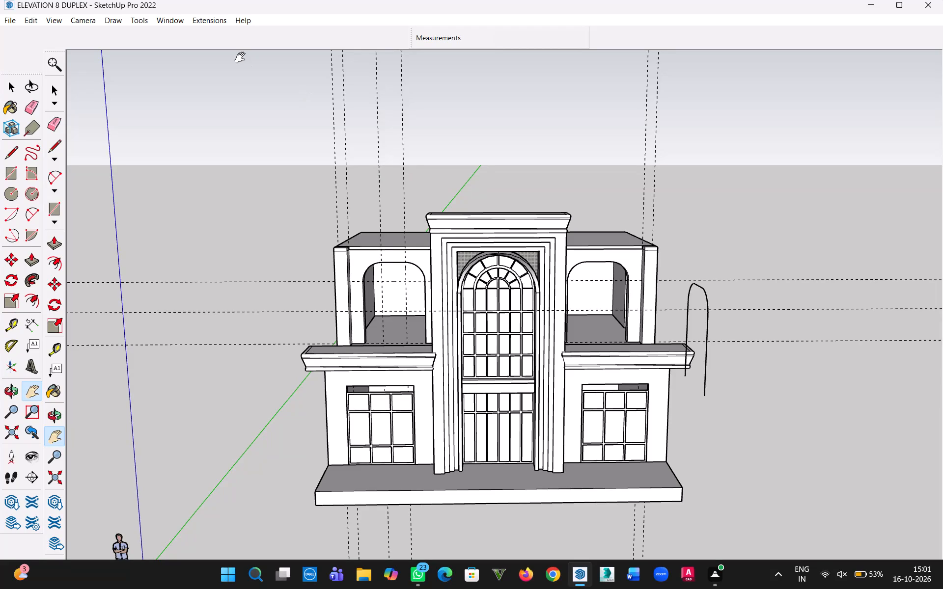
{"action": "scroll", "coordinate": [611, 293], "scroll_direction": "up", "scroll_amount": 5}
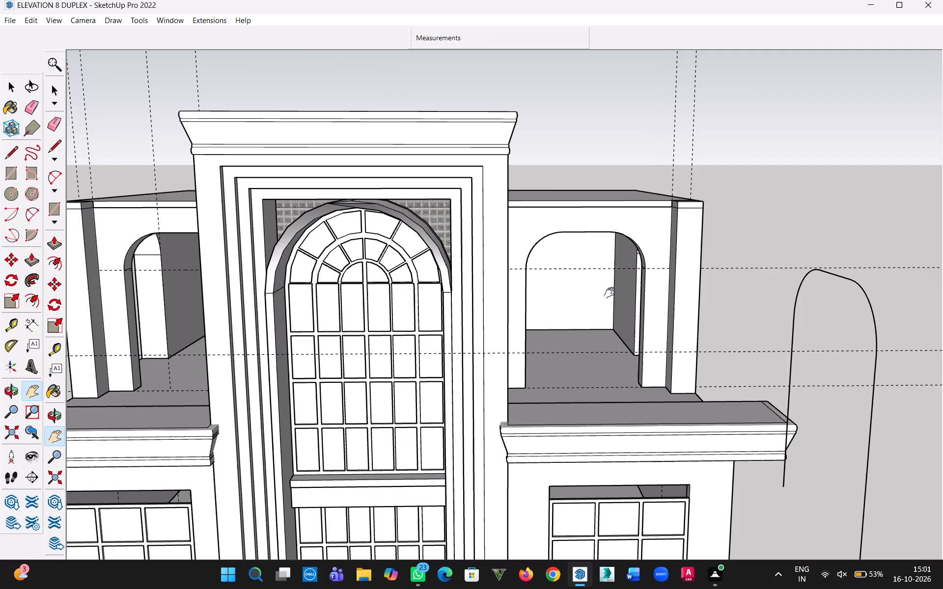
{"action": "middle_click_drag", "start_coordinate": [609, 296], "coordinate": [183, 296]}
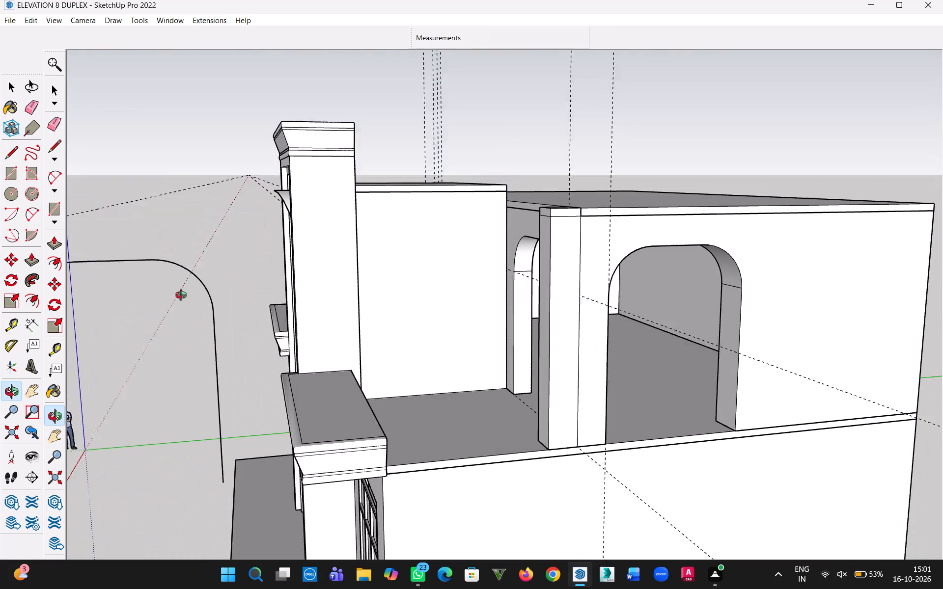
{"action": "middle_click_drag", "start_coordinate": [183, 296], "coordinate": [185, 297]}
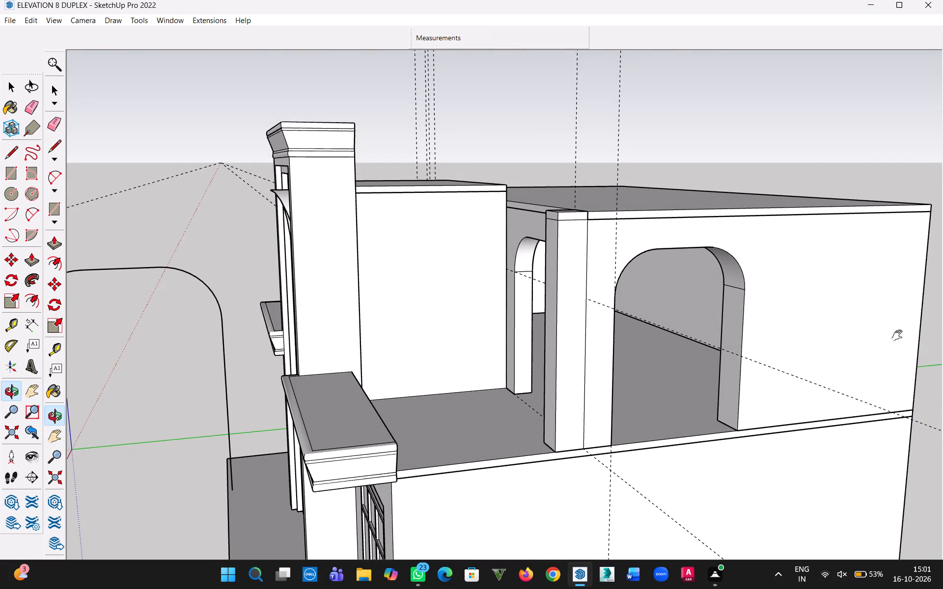
{"action": "middle_click_drag", "start_coordinate": [802, 356], "coordinate": [695, 339]}
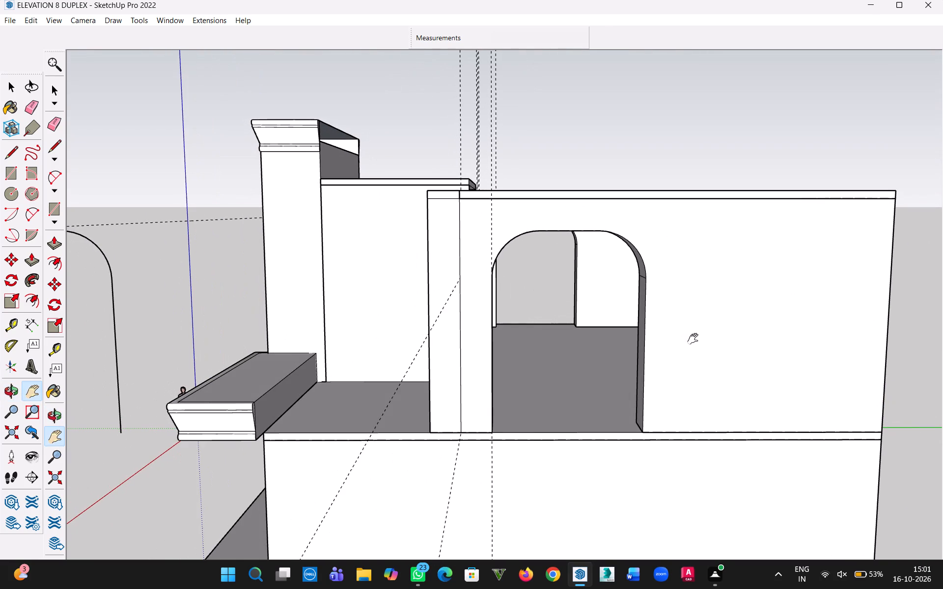
On the inner face of the opposite side wall, place a guide 2' behind the opening's rear edge and a second guide 6" beyond it.
{"action": "scroll", "coordinate": [611, 301], "scroll_direction": "up", "scroll_amount": 3}
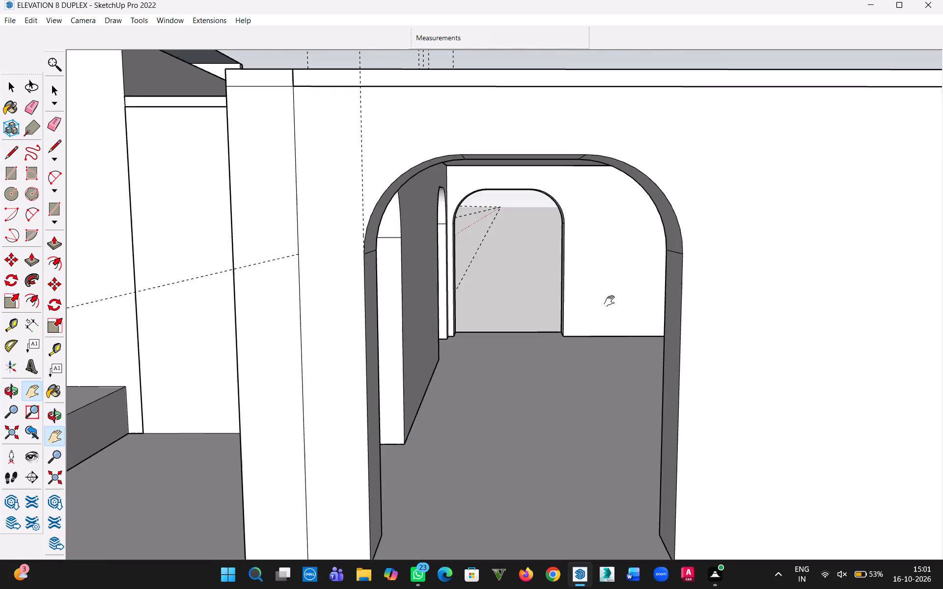
{"action": "scroll", "coordinate": [611, 301], "scroll_direction": "up", "scroll_amount": 6}
{"action": "middle_click", "coordinate": [568, 311]}
{"action": "key", "text": "t"}
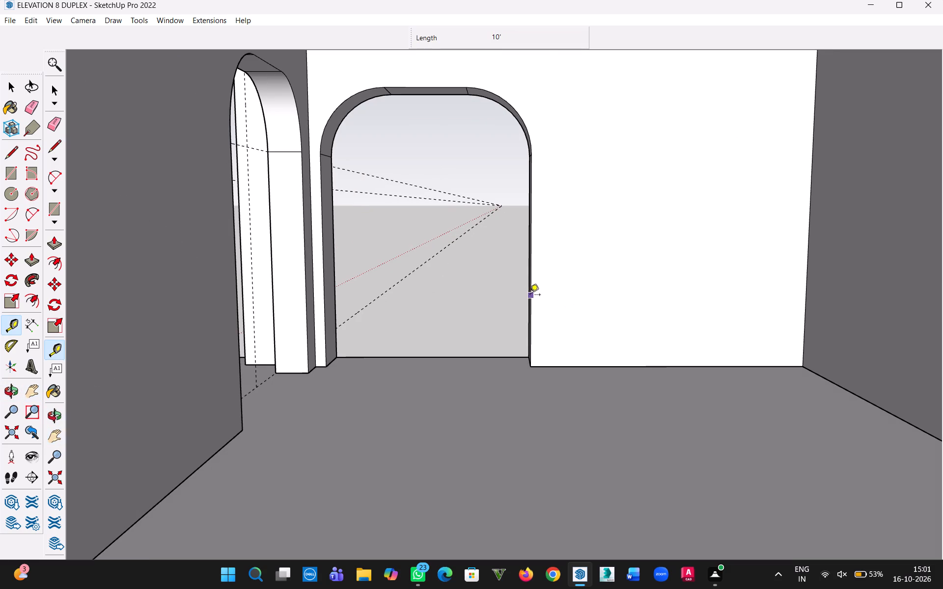
{"action": "left_click", "coordinate": [530, 295]}
{"action": "type", "text": "2'"}
{"action": "key", "text": "Return"}
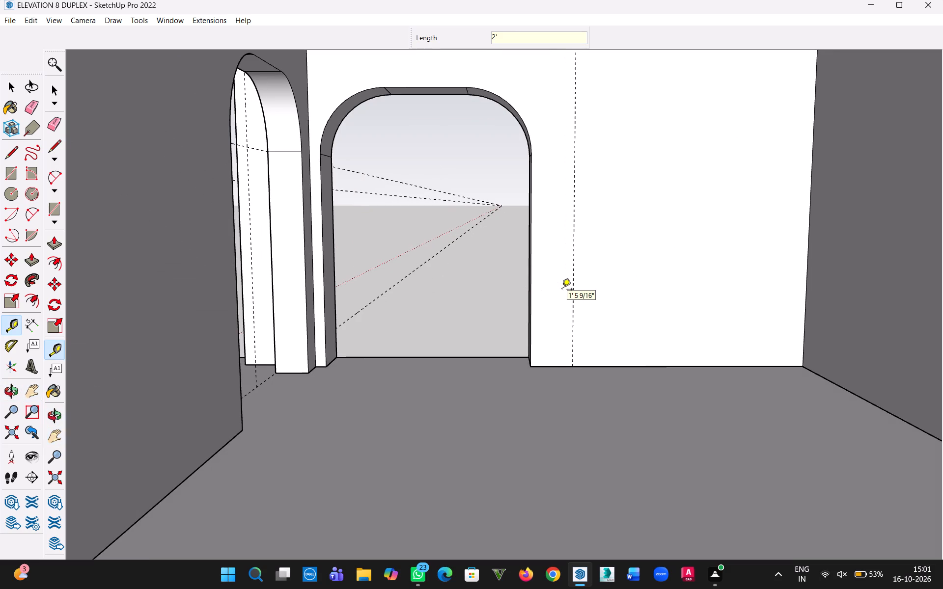
{"action": "scroll", "coordinate": [592, 254], "scroll_direction": "down", "scroll_amount": 1}
{"action": "left_click", "coordinate": [577, 249]}
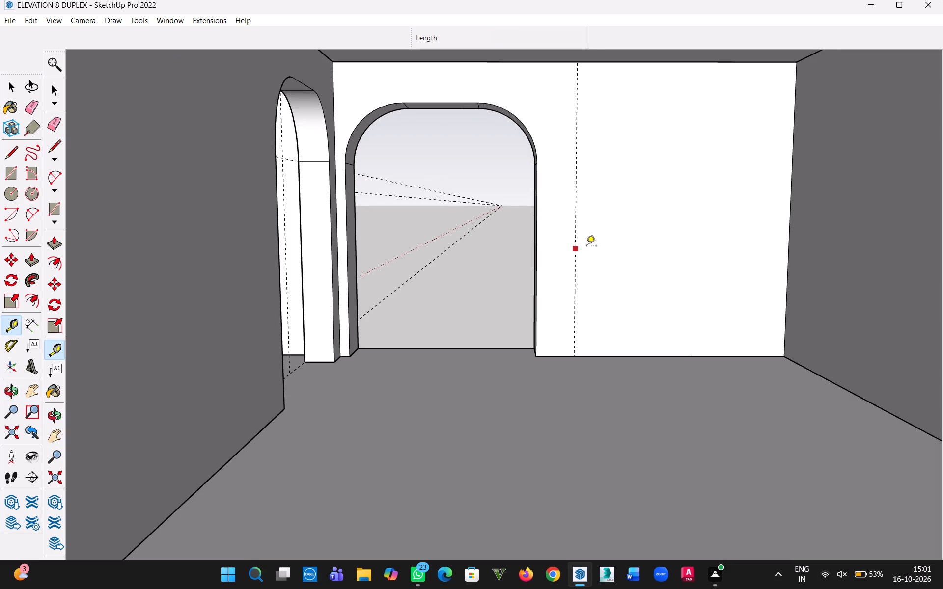
{"action": "type", "text": "6\""}
{"action": "key", "text": "Return"}
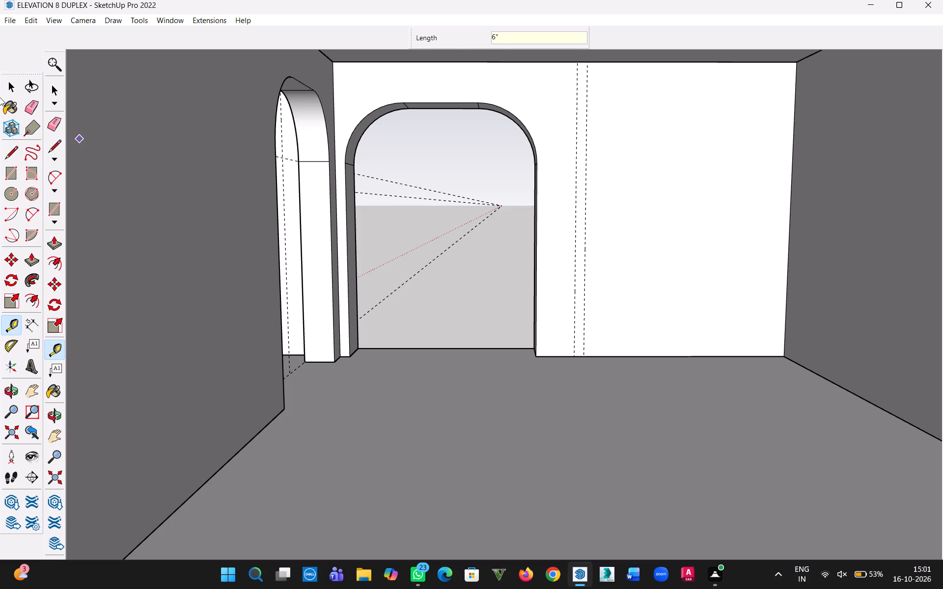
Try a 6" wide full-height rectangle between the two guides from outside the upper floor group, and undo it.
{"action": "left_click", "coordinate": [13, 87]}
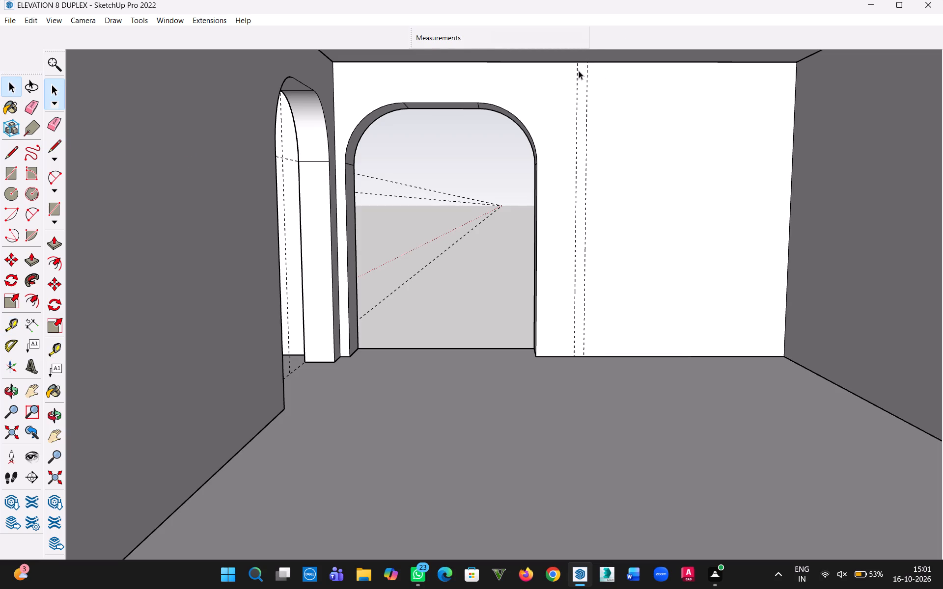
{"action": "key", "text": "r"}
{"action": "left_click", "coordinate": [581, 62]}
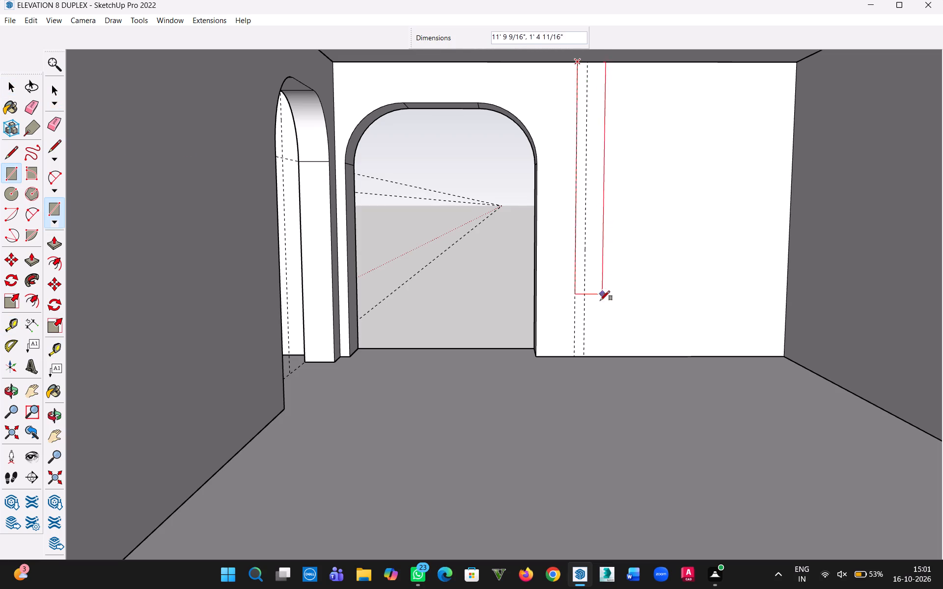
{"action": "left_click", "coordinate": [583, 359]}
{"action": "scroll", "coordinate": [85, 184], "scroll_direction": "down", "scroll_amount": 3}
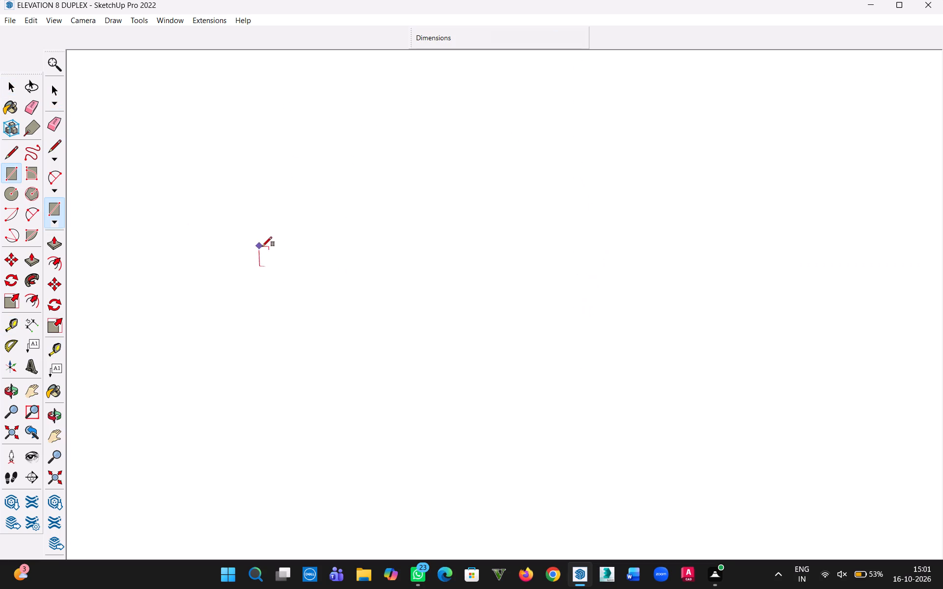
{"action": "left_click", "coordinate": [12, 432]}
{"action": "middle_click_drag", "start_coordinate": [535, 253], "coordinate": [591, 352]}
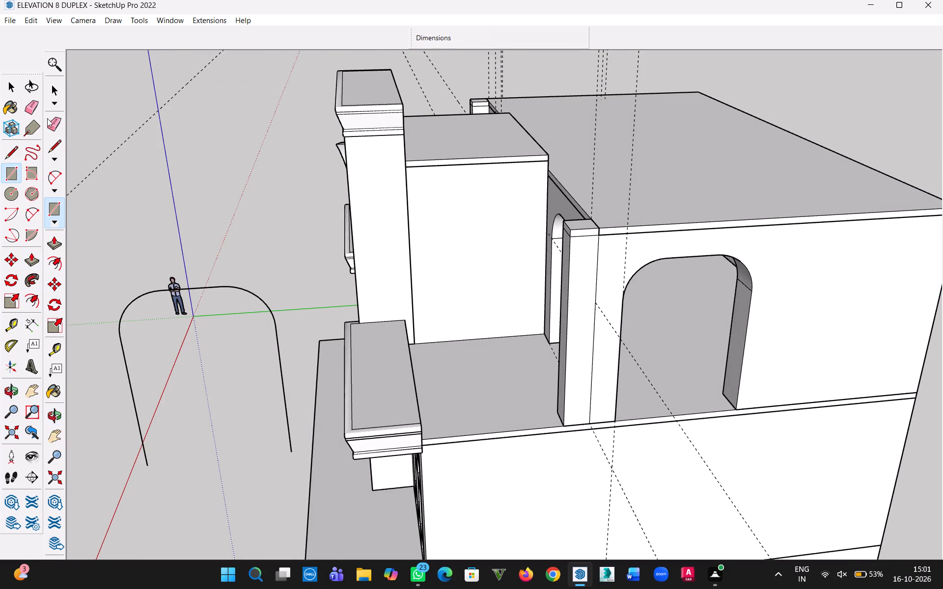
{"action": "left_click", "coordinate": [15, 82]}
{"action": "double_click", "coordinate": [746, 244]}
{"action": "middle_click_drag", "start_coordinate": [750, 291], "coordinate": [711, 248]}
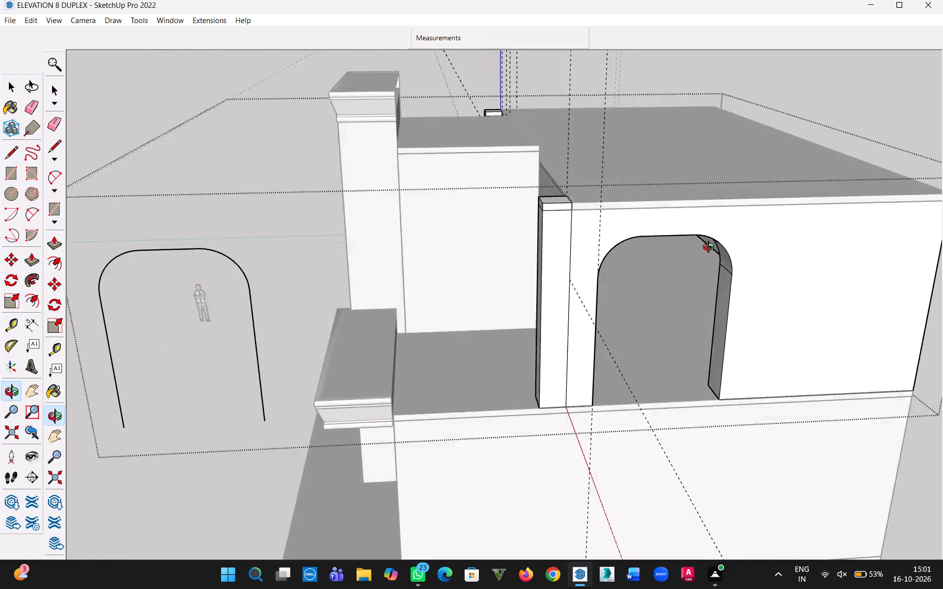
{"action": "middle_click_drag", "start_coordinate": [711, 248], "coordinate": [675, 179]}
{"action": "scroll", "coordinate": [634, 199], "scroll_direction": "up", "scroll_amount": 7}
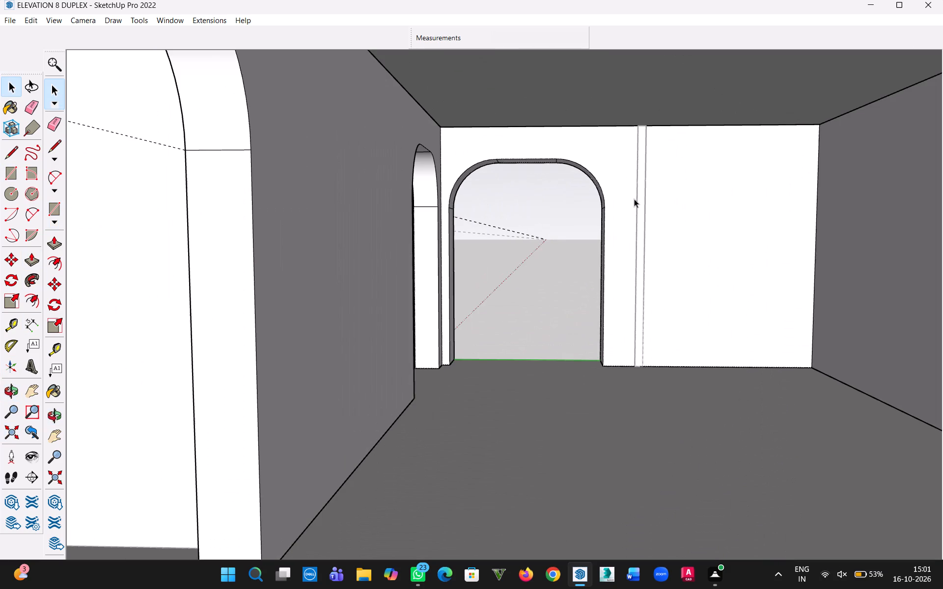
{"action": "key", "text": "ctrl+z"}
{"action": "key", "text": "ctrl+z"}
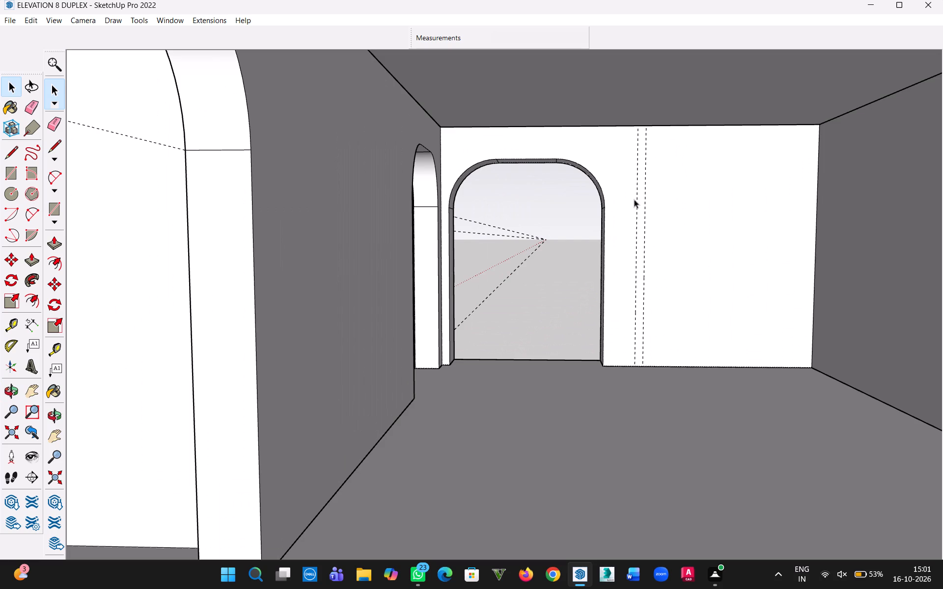
Inside the upper floor group, draw a 6" by 15' rectangle between the two guides, from ceiling to floor.
{"action": "double_click", "coordinate": [680, 214]}
{"action": "scroll", "coordinate": [643, 186], "scroll_direction": "up", "scroll_amount": 4}
{"action": "key", "text": "r"}
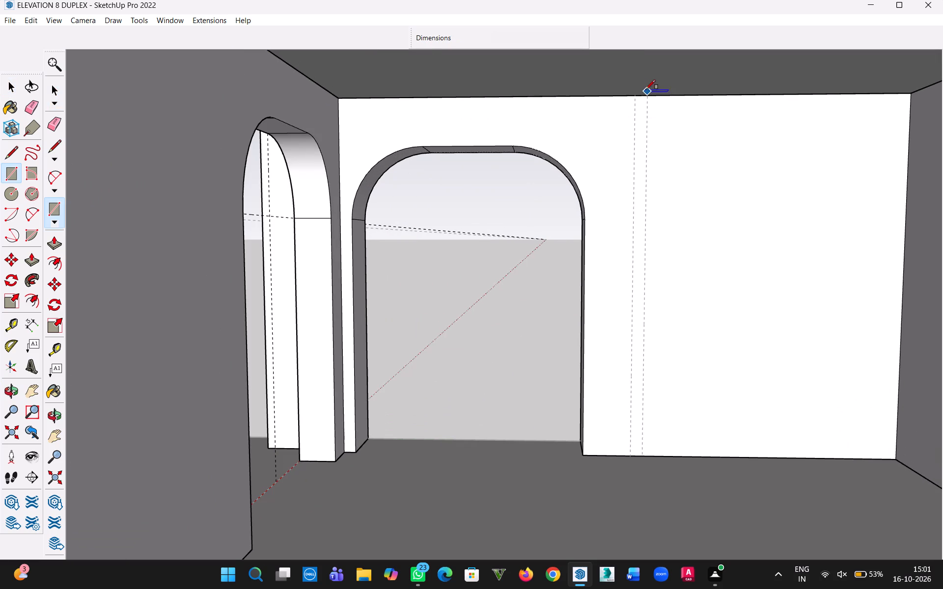
{"action": "left_click", "coordinate": [635, 95]}
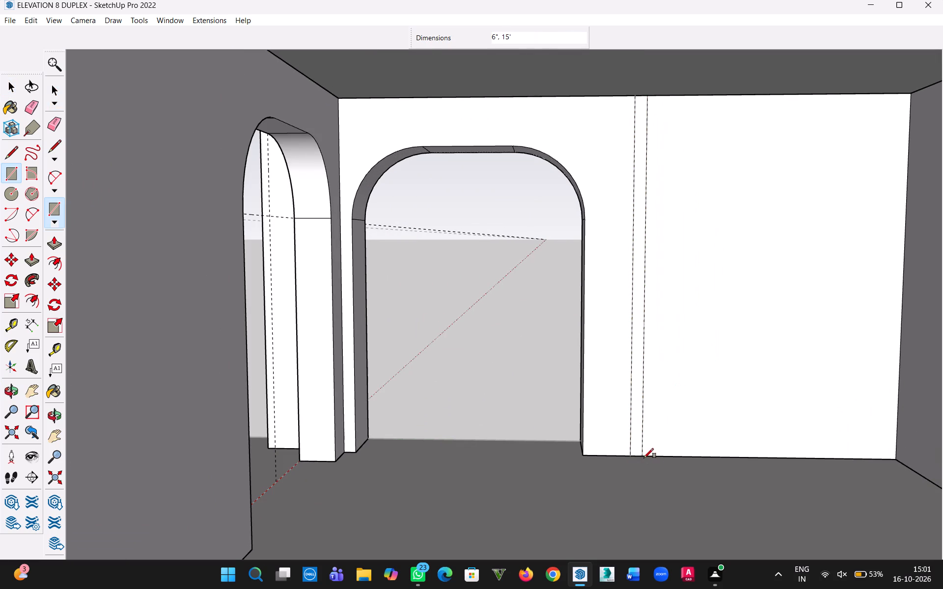
{"action": "left_click", "coordinate": [644, 458]}
Push/Pull the 6" strip 45' across the room to the opposite side wall, forming a full-width partition behind the openings.
{"action": "key", "text": "p"}
{"action": "left_click", "coordinate": [635, 388]}
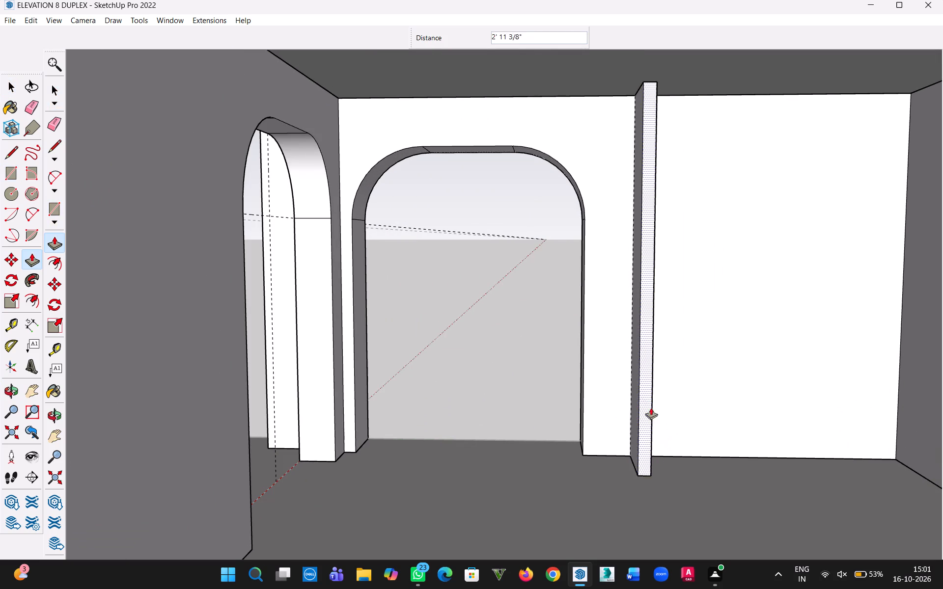
{"action": "scroll", "coordinate": [664, 422], "scroll_direction": "down", "scroll_amount": 9}
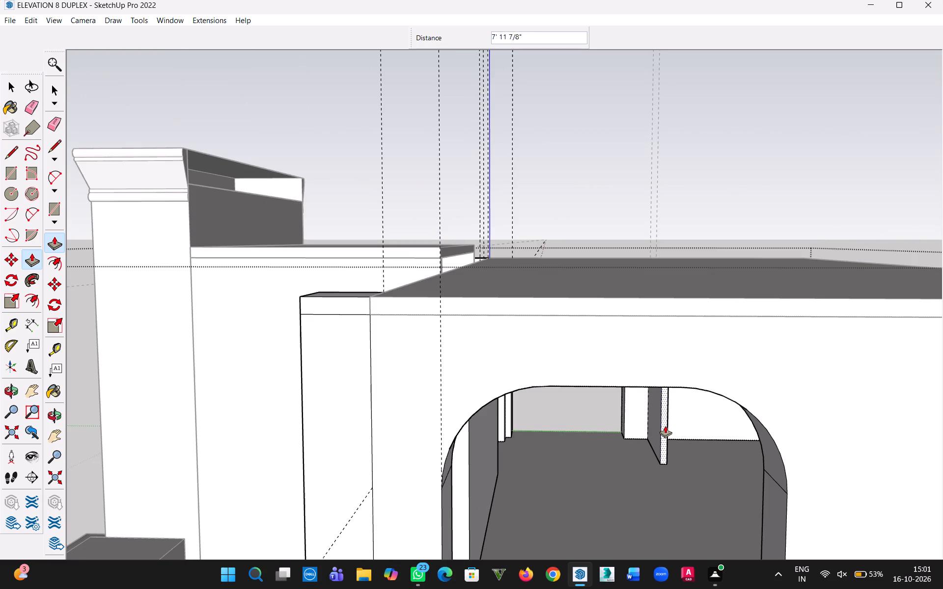
{"action": "middle_click_drag", "start_coordinate": [737, 471], "coordinate": [843, 454]}
{"action": "key", "text": "h"}
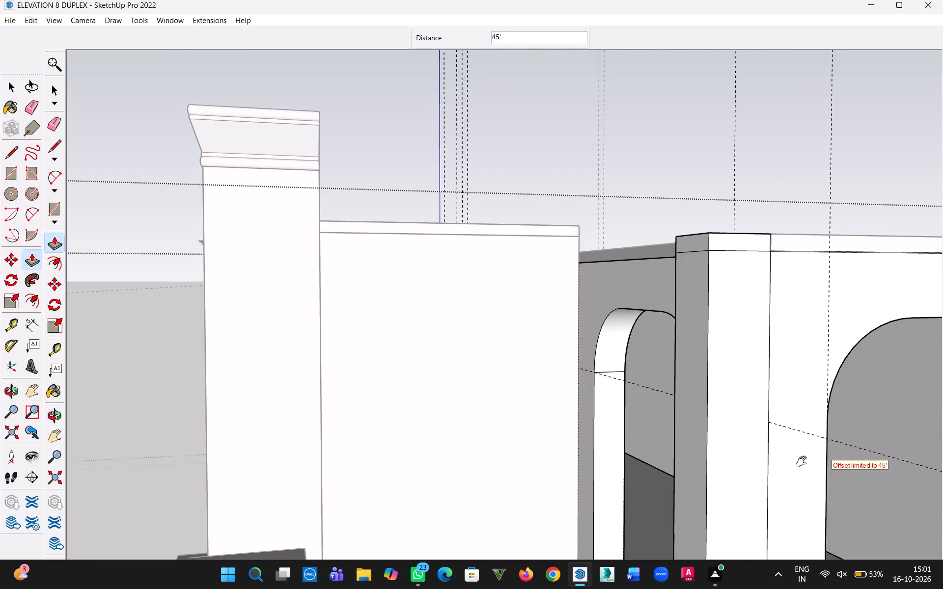
{"action": "left_click_drag", "start_coordinate": [803, 461], "coordinate": [278, 325]}
{"action": "middle_click_drag", "start_coordinate": [380, 352], "coordinate": [743, 403]}
{"action": "left_click_drag", "start_coordinate": [873, 425], "coordinate": [153, 348]}
{"action": "middle_click_drag", "start_coordinate": [152, 345], "coordinate": [423, 343]}
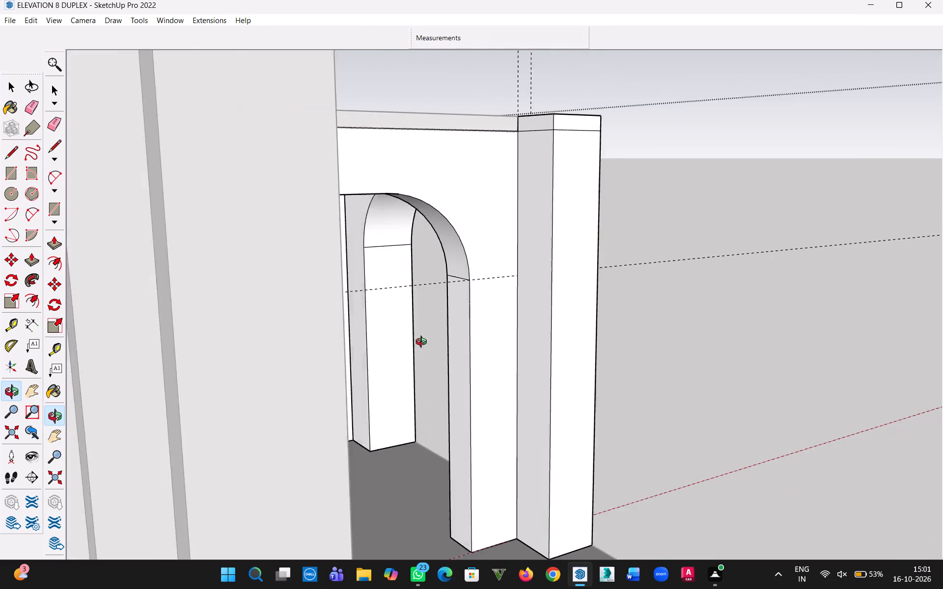
{"action": "middle_click_drag", "start_coordinate": [423, 343], "coordinate": [425, 343]}
{"action": "middle_click_drag", "start_coordinate": [425, 343], "coordinate": [391, 359]}
{"action": "key", "text": "Escape"}
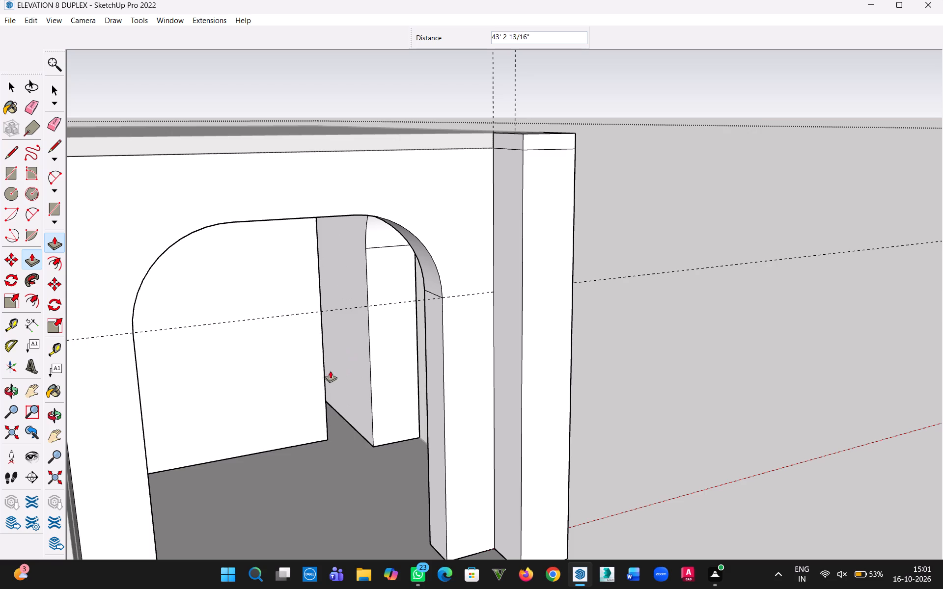
{"action": "left_click", "coordinate": [365, 358]}
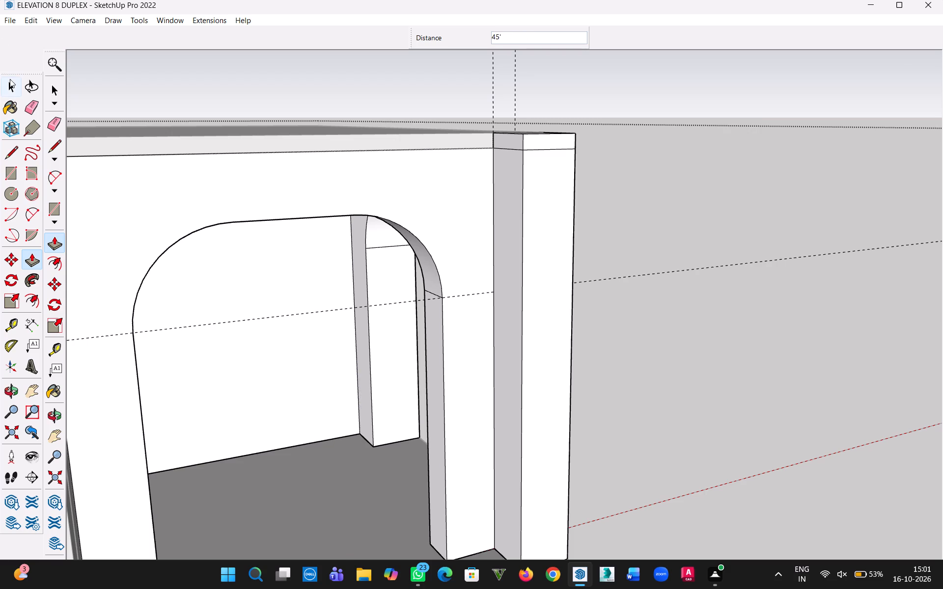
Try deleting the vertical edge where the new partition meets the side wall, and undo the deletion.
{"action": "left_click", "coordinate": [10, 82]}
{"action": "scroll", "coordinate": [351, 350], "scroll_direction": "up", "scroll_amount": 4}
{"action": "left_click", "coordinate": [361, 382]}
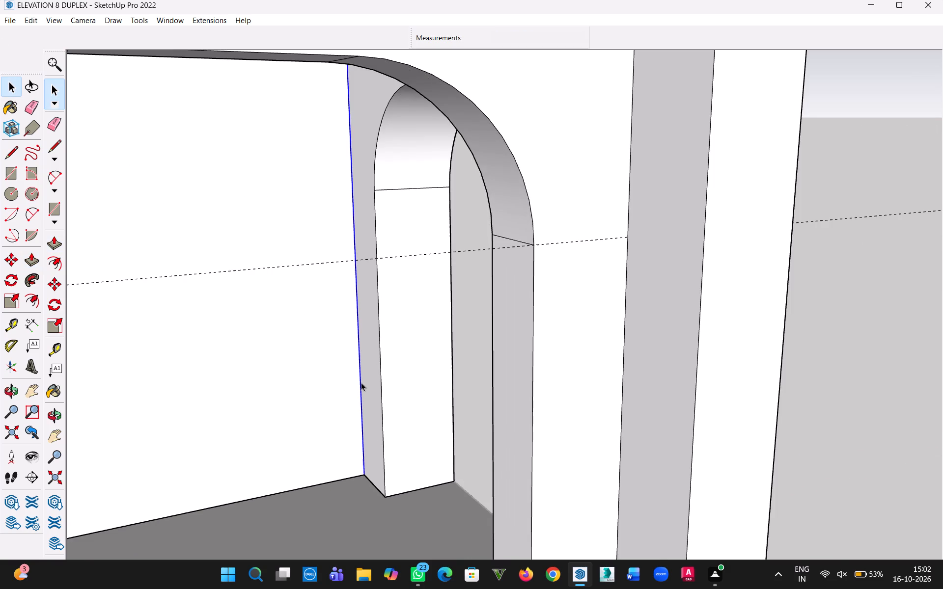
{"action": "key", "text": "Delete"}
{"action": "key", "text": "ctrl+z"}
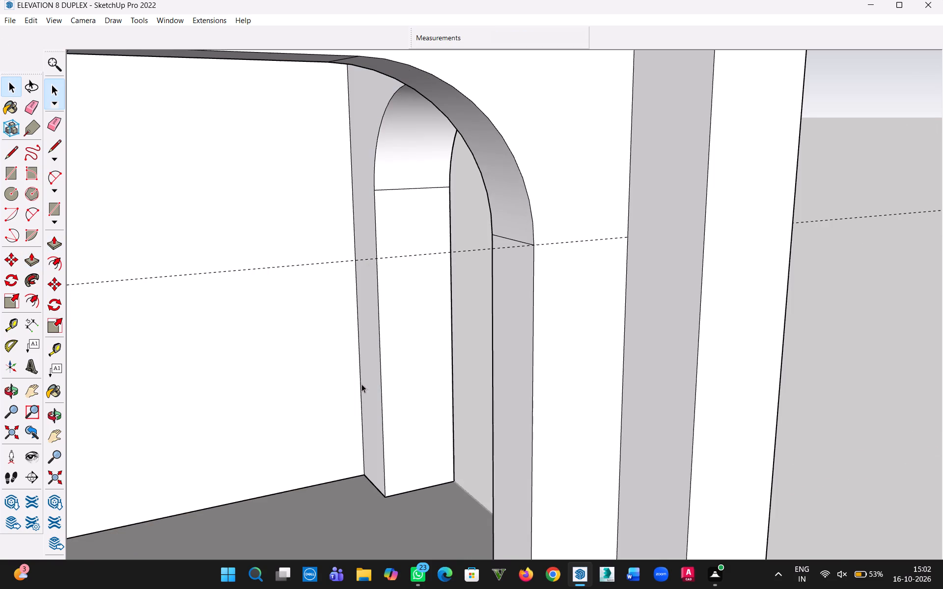
Examine the new partition and the opening edges through the front and side openings.
{"action": "left_click", "coordinate": [480, 369]}
{"action": "middle_click_drag", "start_coordinate": [711, 417], "coordinate": [137, 352]}
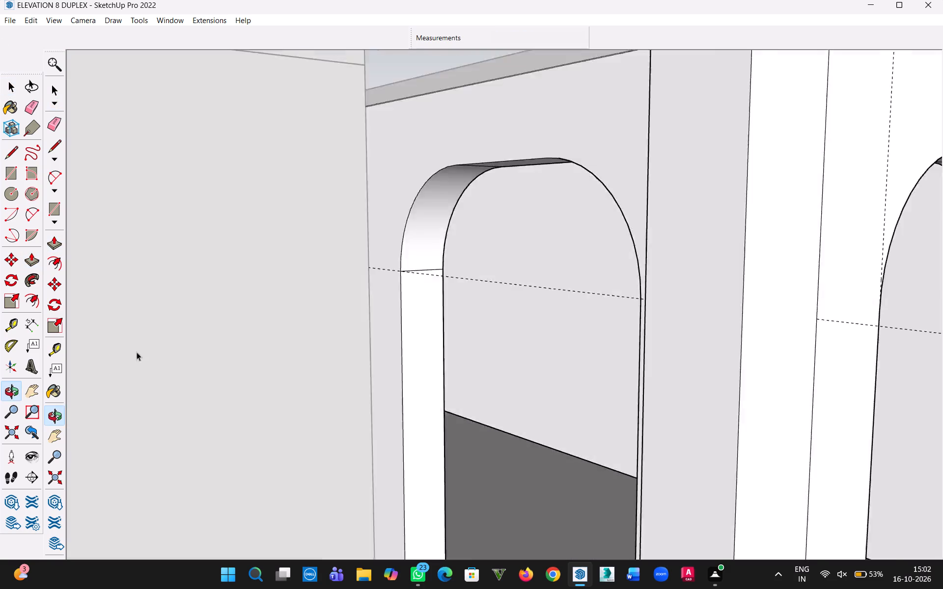
{"action": "middle_click_drag", "start_coordinate": [137, 352], "coordinate": [154, 357]}
{"action": "scroll", "coordinate": [582, 381], "scroll_direction": "down", "scroll_amount": 9}
{"action": "left_click", "coordinate": [810, 413]}
{"action": "left_click", "coordinate": [735, 414]}
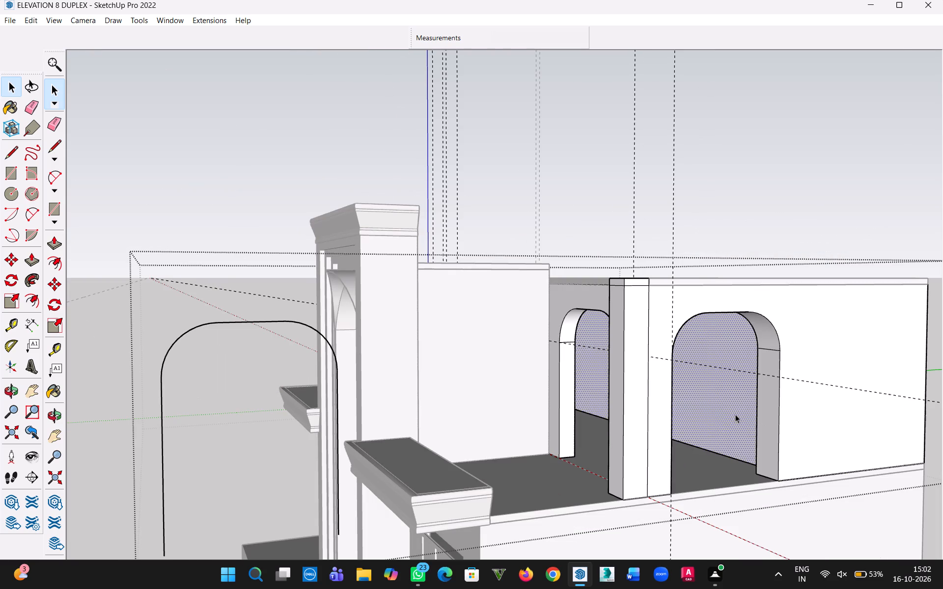
{"action": "middle_click_drag", "start_coordinate": [724, 420], "coordinate": [871, 486]}
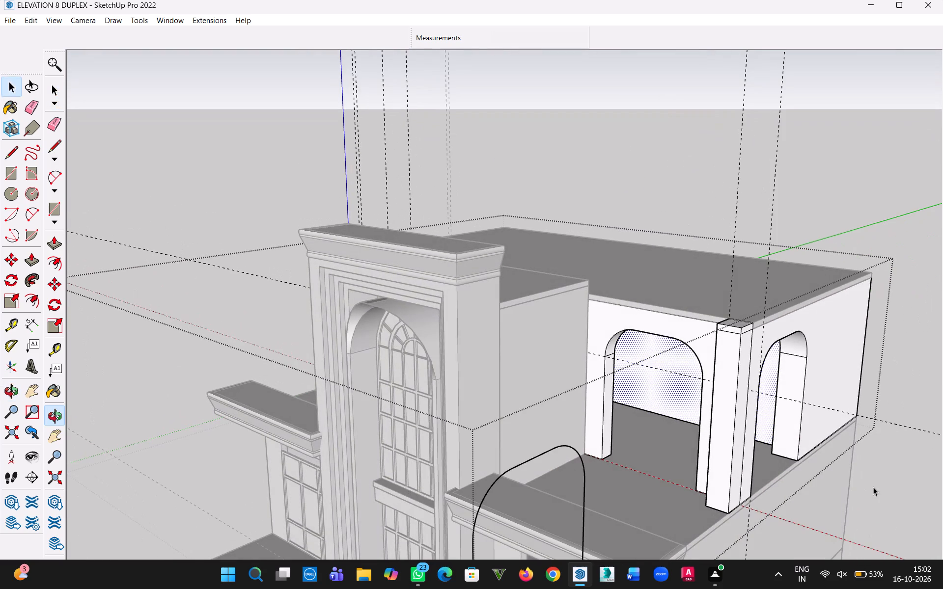
{"action": "middle_click", "coordinate": [874, 487]}
{"action": "left_click", "coordinate": [695, 358]}
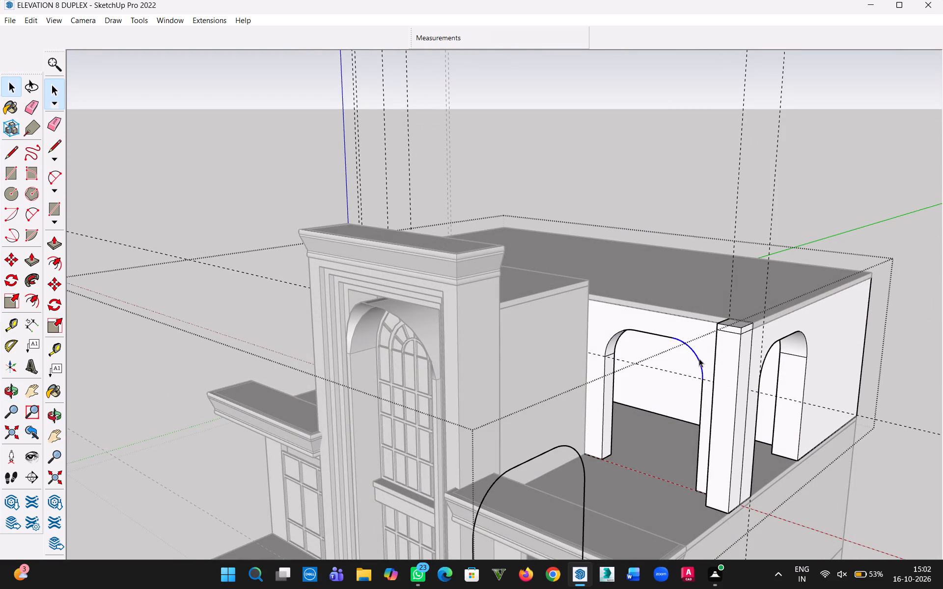
{"action": "left_click", "coordinate": [701, 403]}
Rotate the loose round-cornered opening outline in front of the house 90° about its top edge's midpoint, parallel to the front wall.
{"action": "scroll", "coordinate": [628, 435], "scroll_direction": "down", "scroll_amount": 1}
{"action": "left_click", "coordinate": [544, 457]}
{"action": "middle_click_drag", "start_coordinate": [616, 475], "coordinate": [670, 426]}
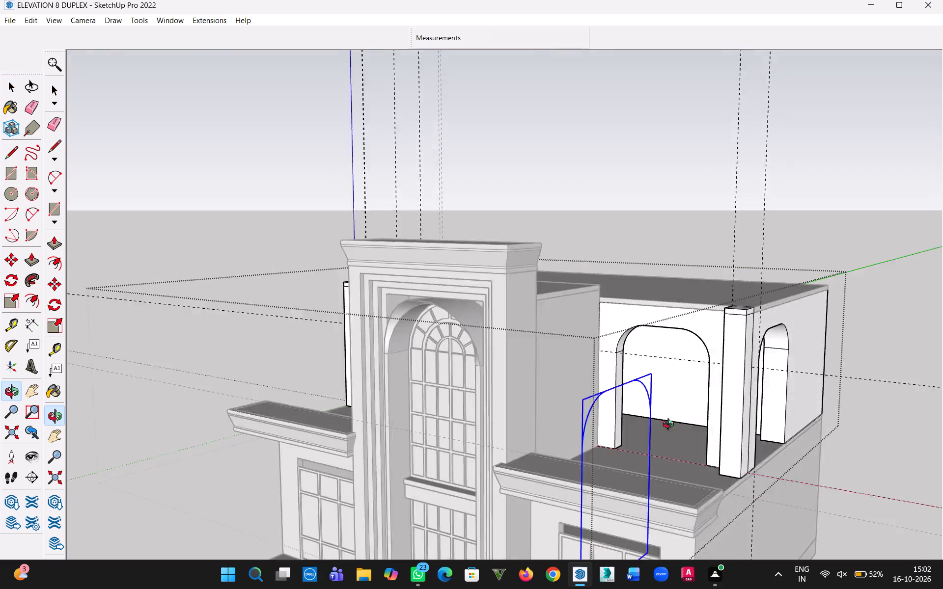
{"action": "middle_click_drag", "start_coordinate": [670, 426], "coordinate": [717, 423]}
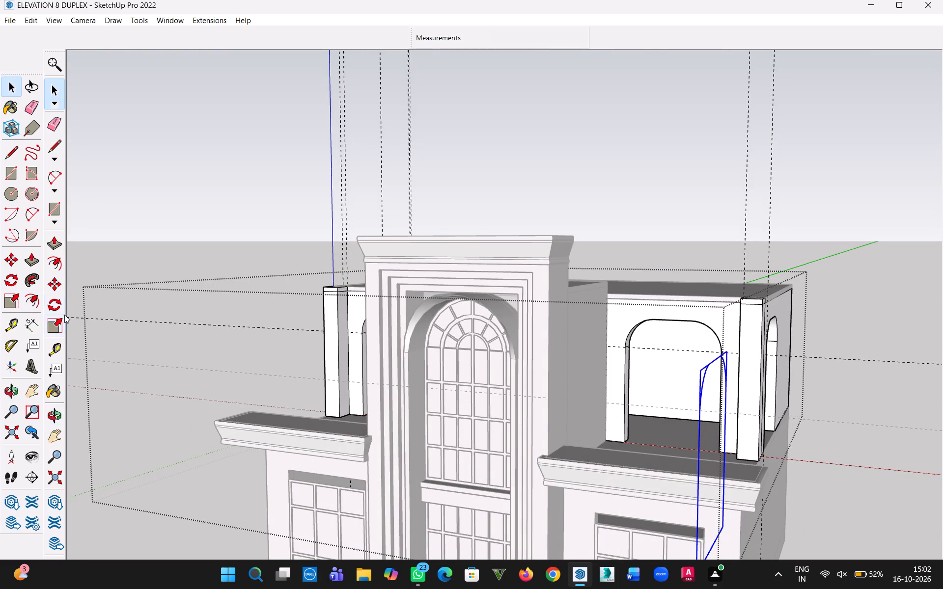
{"action": "left_click", "coordinate": [60, 308]}
{"action": "scroll", "coordinate": [653, 327], "scroll_direction": "down", "scroll_amount": 8}
{"action": "middle_click_drag", "start_coordinate": [777, 366], "coordinate": [631, 524]}
{"action": "left_click", "coordinate": [621, 483]}
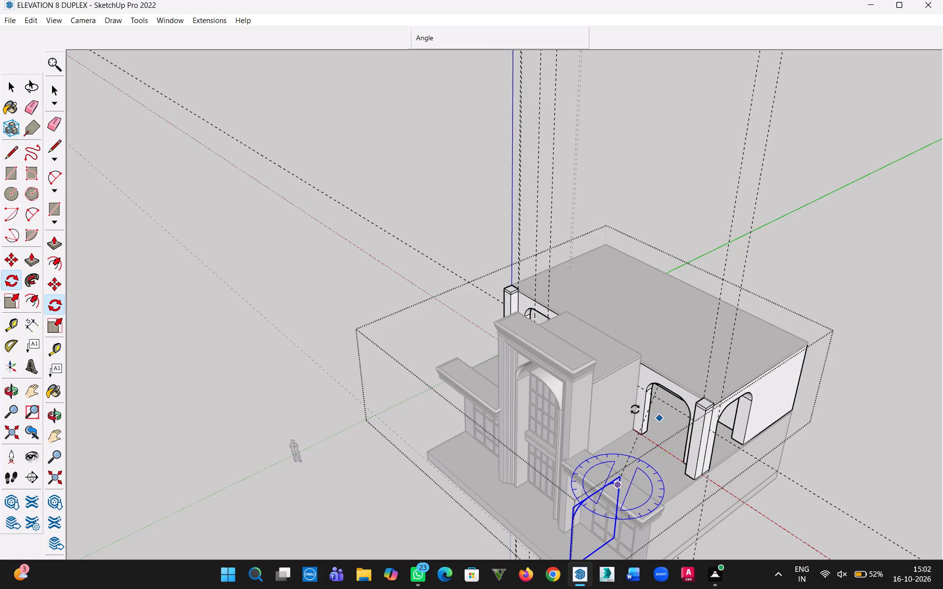
{"action": "key", "text": "Escape"}
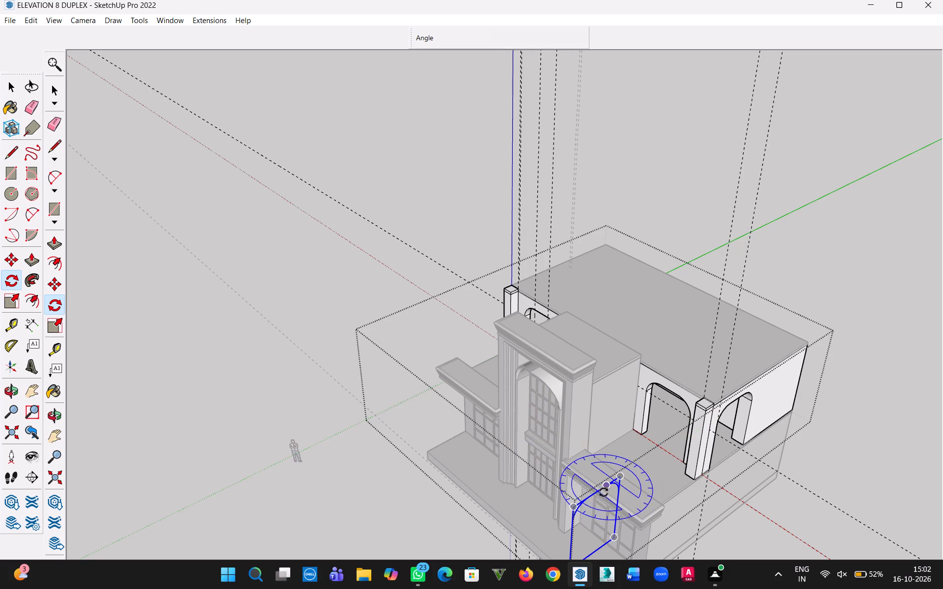
{"action": "left_click", "coordinate": [610, 487]}
{"action": "left_click", "coordinate": [660, 447]}
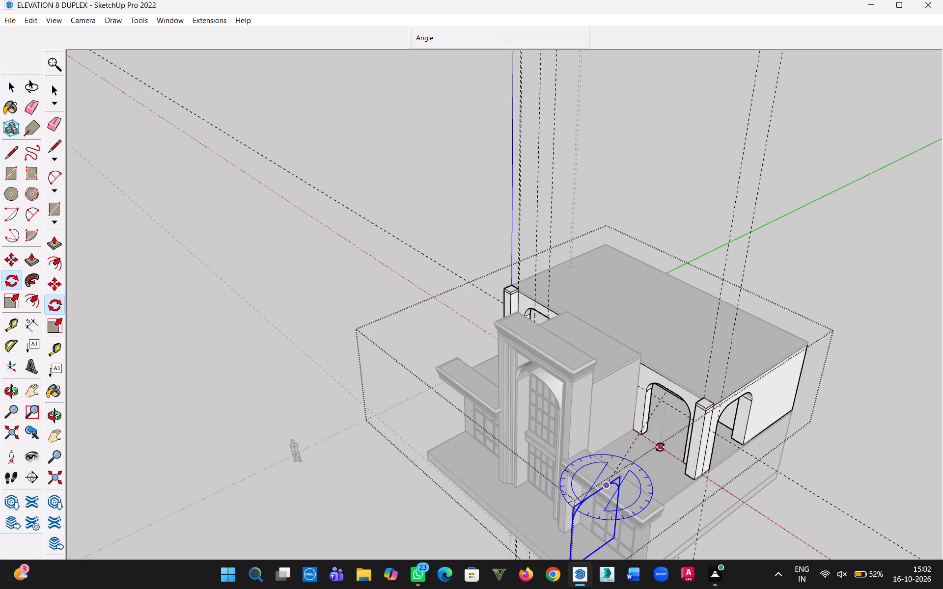
{"action": "key", "text": "Escape"}
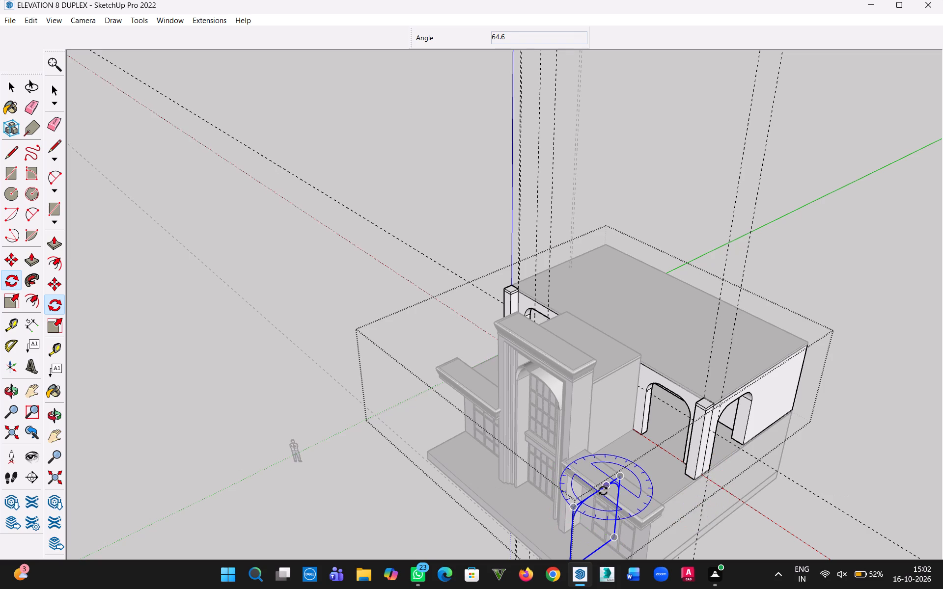
{"action": "left_click", "coordinate": [607, 489]}
{"action": "left_click", "coordinate": [676, 450]}
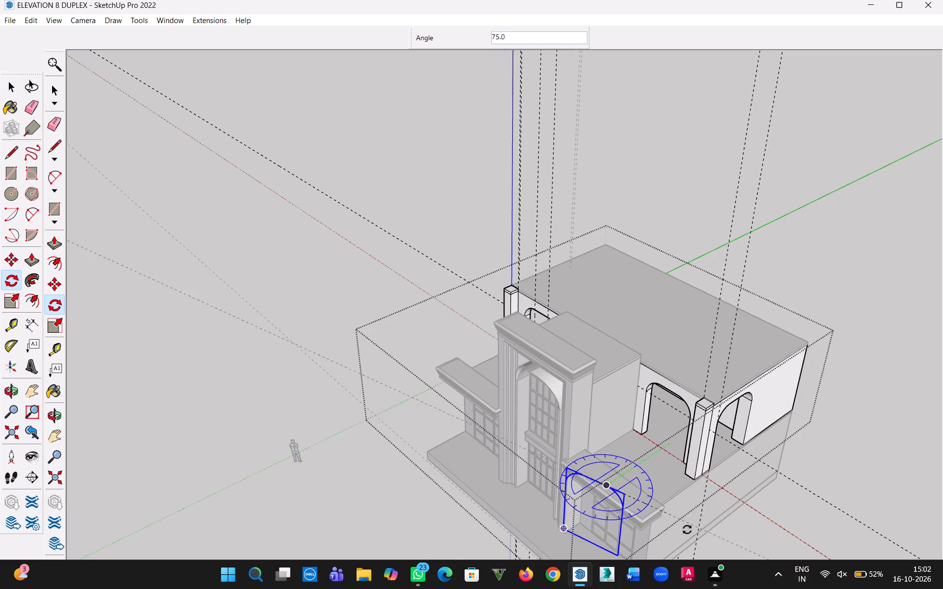
{"action": "left_click", "coordinate": [681, 540]}
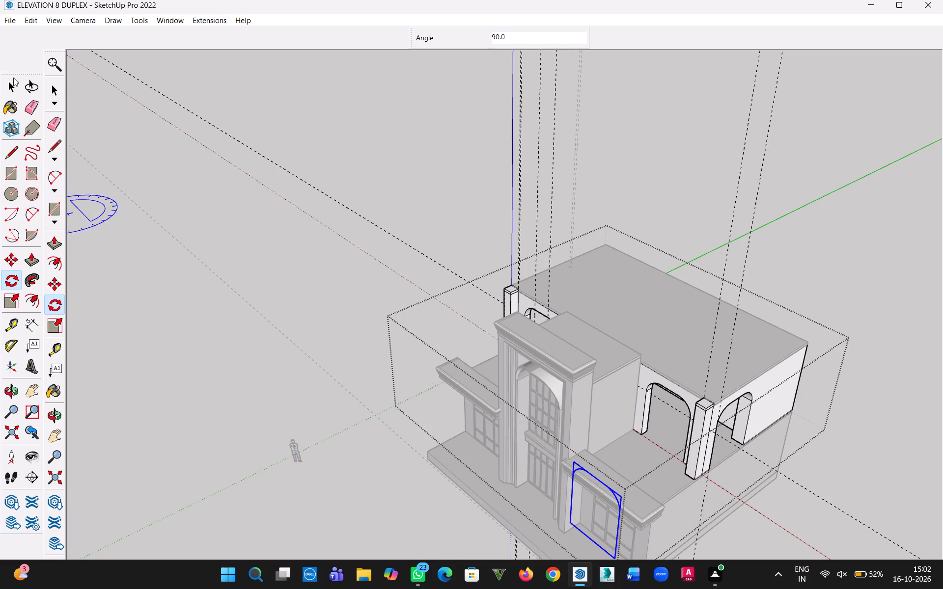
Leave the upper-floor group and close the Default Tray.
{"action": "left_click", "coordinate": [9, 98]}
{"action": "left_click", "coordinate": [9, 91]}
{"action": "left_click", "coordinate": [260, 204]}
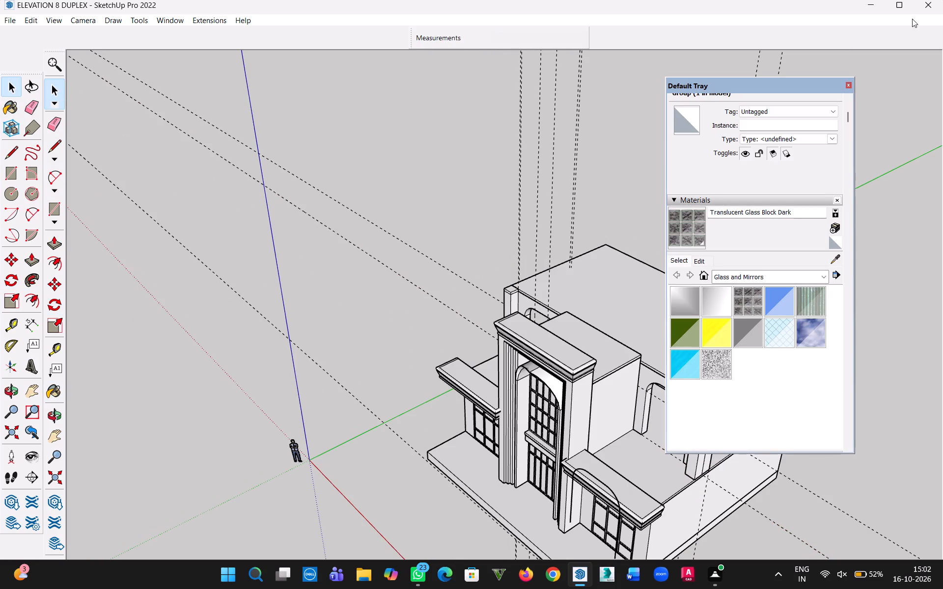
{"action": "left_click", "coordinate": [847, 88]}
Inside the upper-floor group, place a vertical guide on the partition 2' from the side wall, behind the right-hand front opening.
{"action": "scroll", "coordinate": [728, 399], "scroll_direction": "up", "scroll_amount": 2}
{"action": "middle_click_drag", "start_coordinate": [666, 432], "coordinate": [760, 295]}
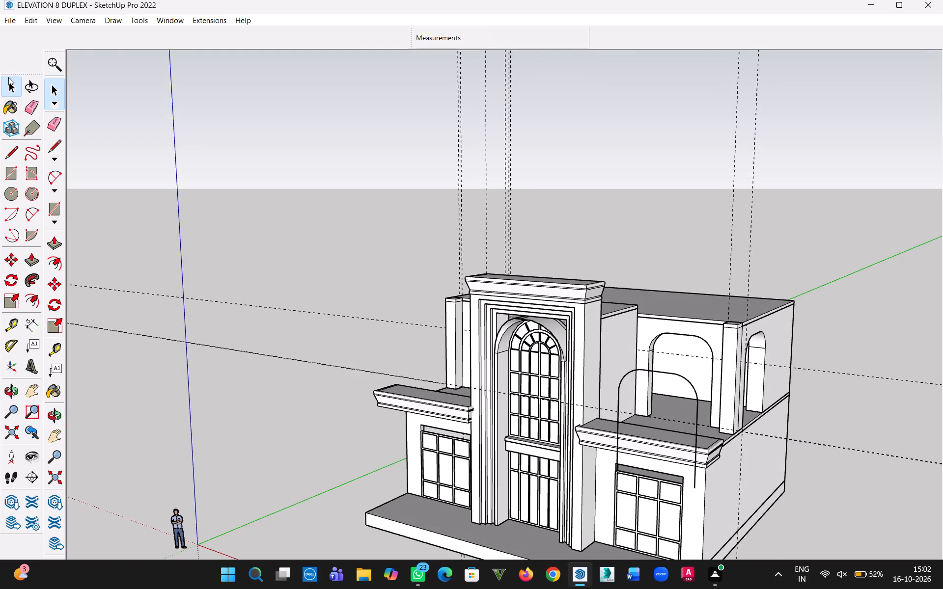
{"action": "left_click", "coordinate": [8, 77]}
{"action": "left_click", "coordinate": [686, 326]}
{"action": "double_click", "coordinate": [714, 339]}
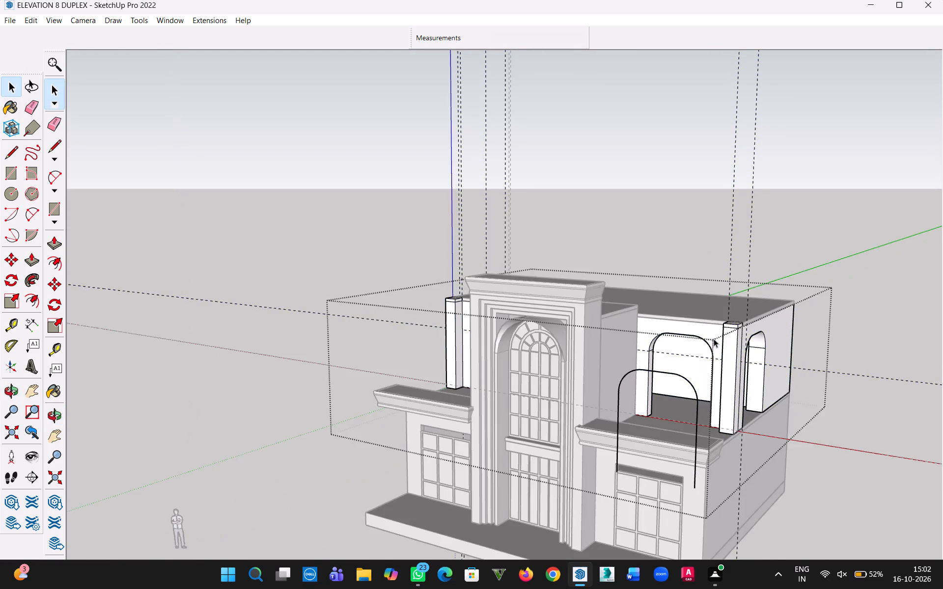
{"action": "scroll", "coordinate": [706, 375], "scroll_direction": "up", "scroll_amount": 12}
{"action": "middle_click_drag", "start_coordinate": [702, 390], "coordinate": [818, 410]}
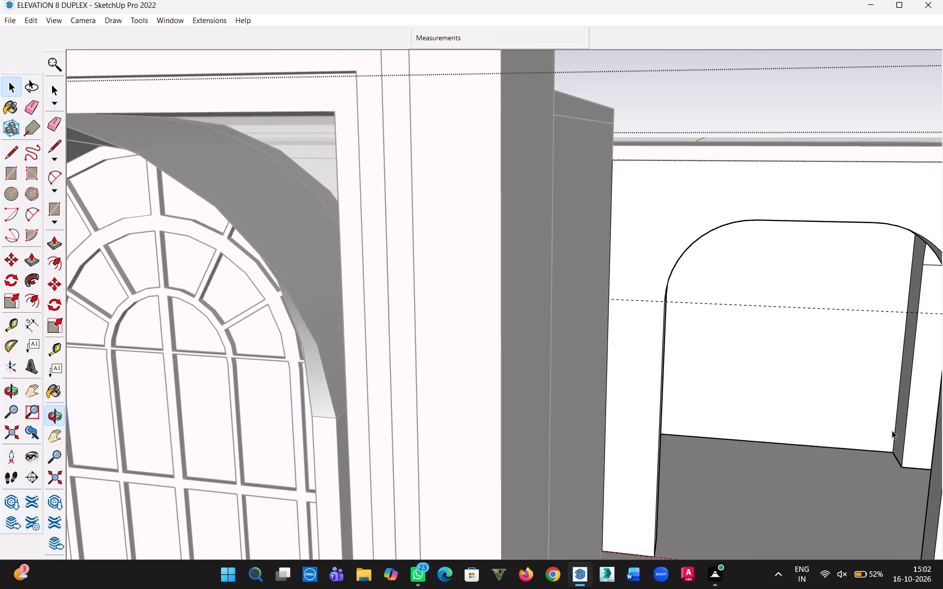
{"action": "key", "text": "t"}
{"action": "scroll", "coordinate": [892, 433], "scroll_direction": "up", "scroll_amount": 2}
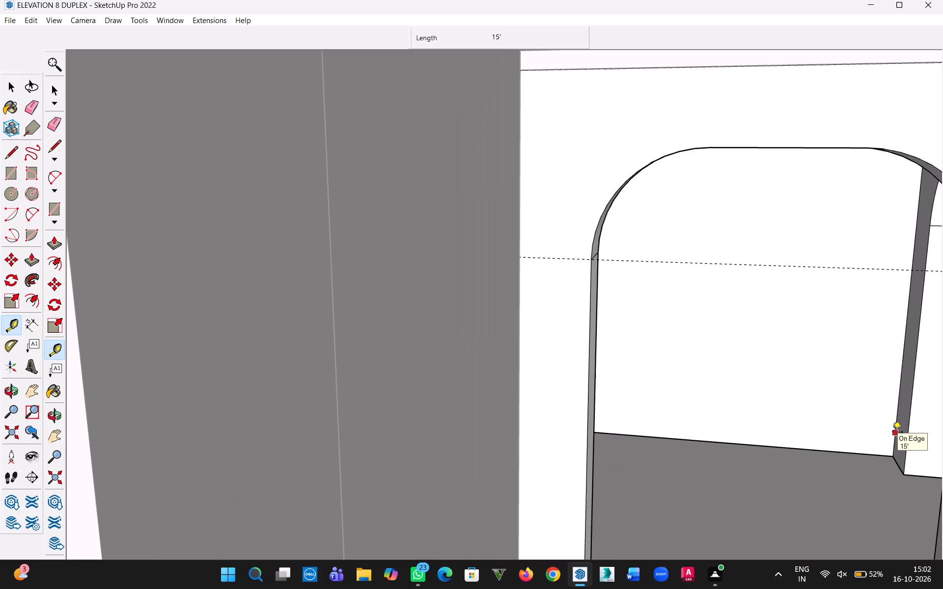
{"action": "scroll", "coordinate": [892, 433], "scroll_direction": "down", "scroll_amount": 9}
{"action": "middle_click_drag", "start_coordinate": [896, 442], "coordinate": [878, 423]}
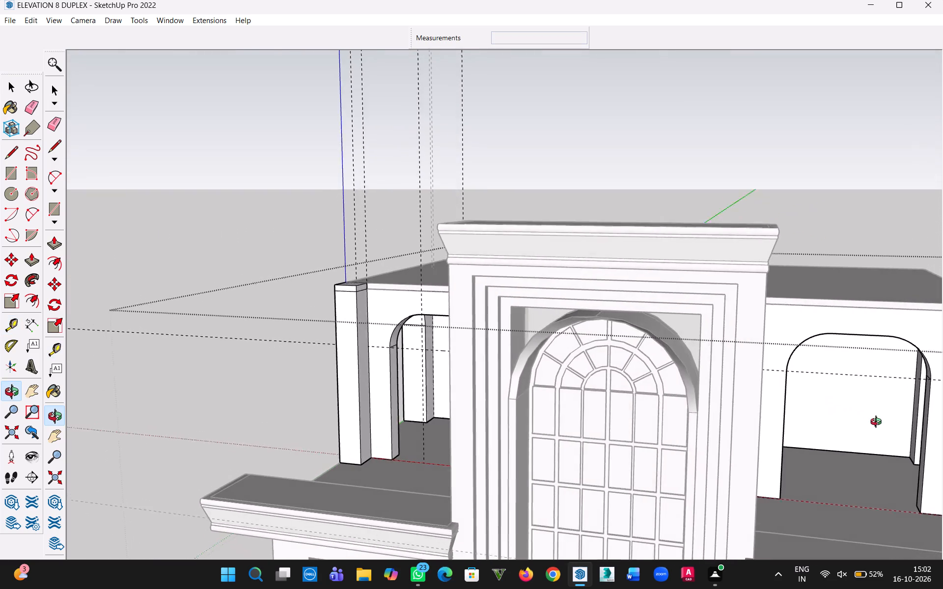
{"action": "middle_click_drag", "start_coordinate": [878, 423], "coordinate": [879, 423]}
{"action": "scroll", "coordinate": [914, 407], "scroll_direction": "up", "scroll_amount": 10}
{"action": "left_click", "coordinate": [908, 435]}
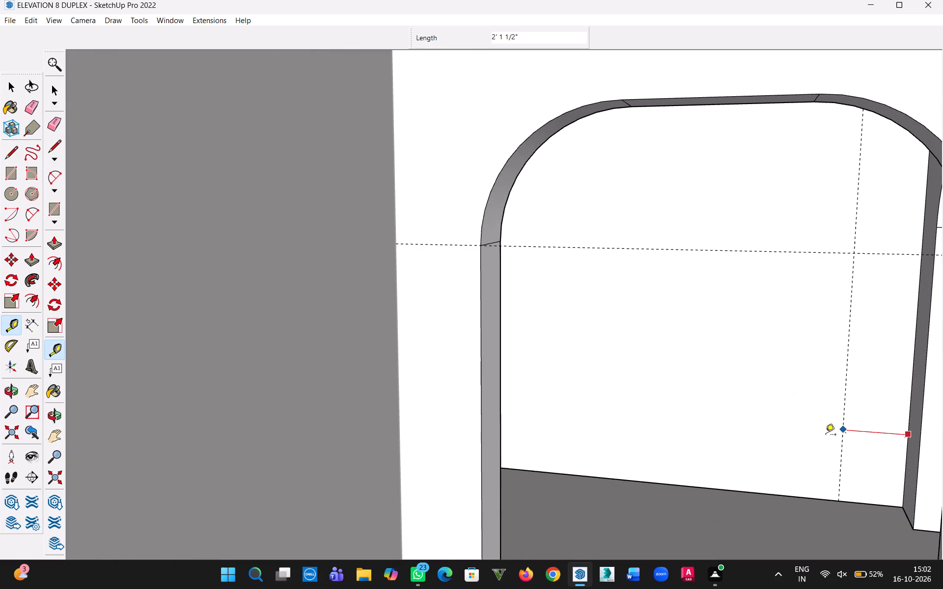
{"action": "type", "text": "2'"}
{"action": "key", "text": "Return"}
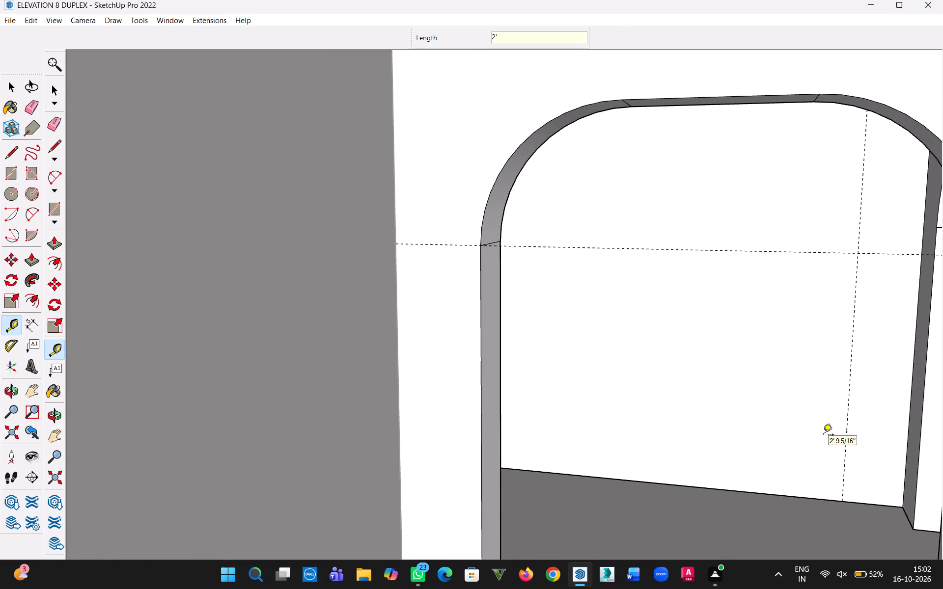
Place a vertical guide on the partition 2' from the opposite side wall, behind the left-hand front opening.
{"action": "scroll", "coordinate": [830, 438], "scroll_direction": "down", "scroll_amount": 11}
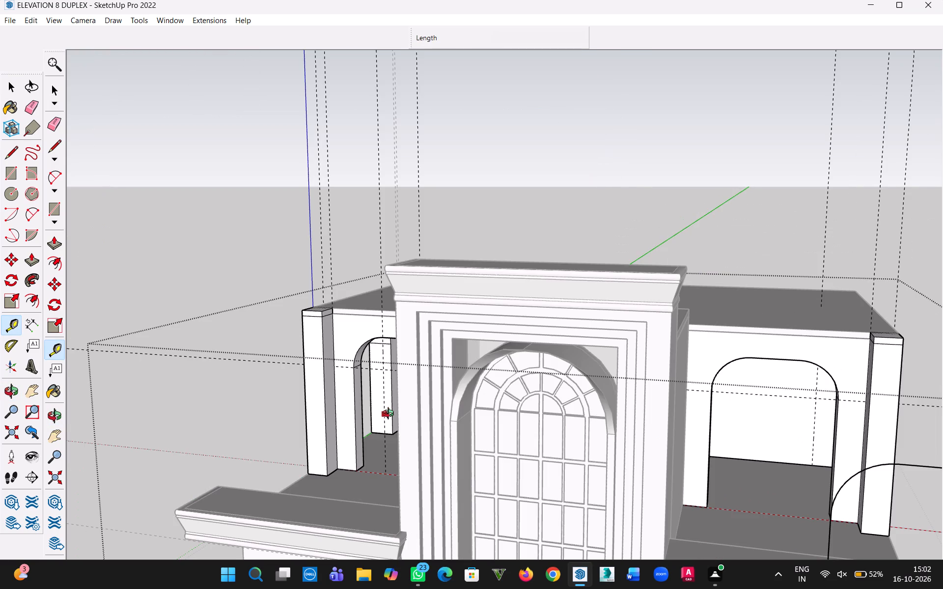
{"action": "middle_click_drag", "start_coordinate": [388, 415], "coordinate": [449, 409]}
{"action": "scroll", "coordinate": [360, 398], "scroll_direction": "up", "scroll_amount": 12}
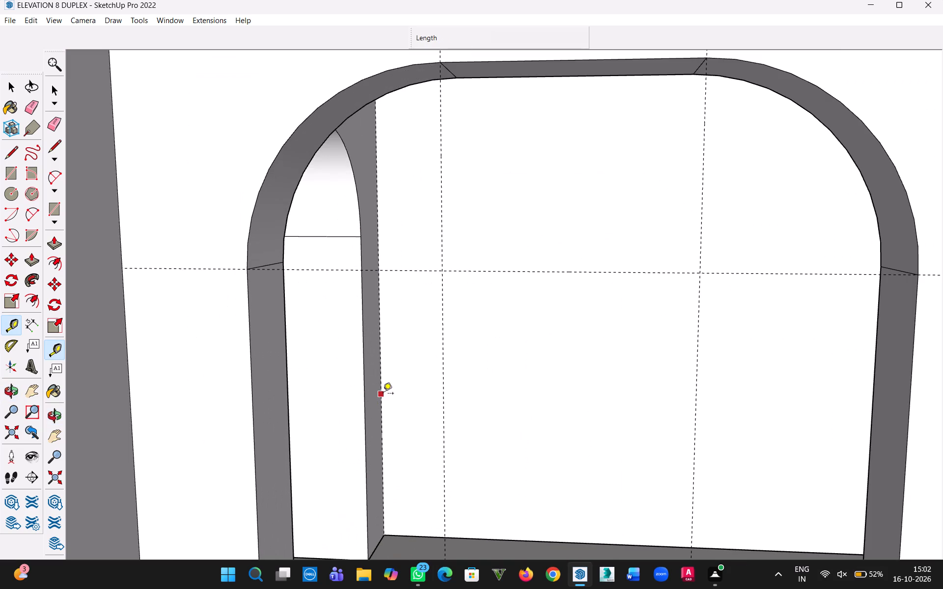
{"action": "left_click", "coordinate": [383, 394]}
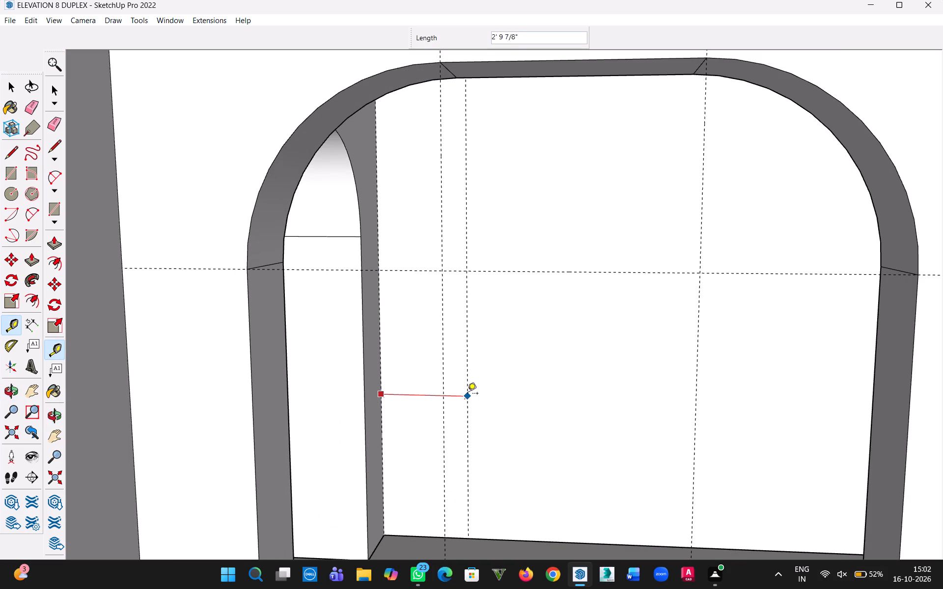
{"action": "type", "text": "2'"}
{"action": "key", "text": "Return"}
Copy the loose round-cornered outline onto the partition behind the left-hand opening, its lower outer corner where the 2' guide meets the floor.
{"action": "scroll", "coordinate": [473, 399], "scroll_direction": "down", "scroll_amount": 4}
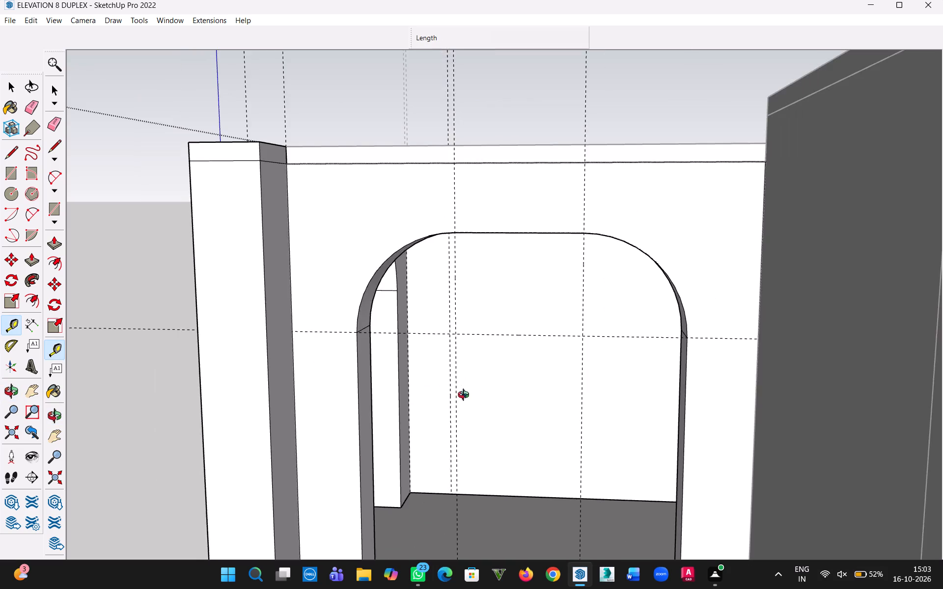
{"action": "middle_click_drag", "start_coordinate": [466, 396], "coordinate": [548, 442]}
{"action": "scroll", "coordinate": [525, 440], "scroll_direction": "down", "scroll_amount": 8}
{"action": "scroll", "coordinate": [649, 547], "scroll_direction": "down", "scroll_amount": 3}
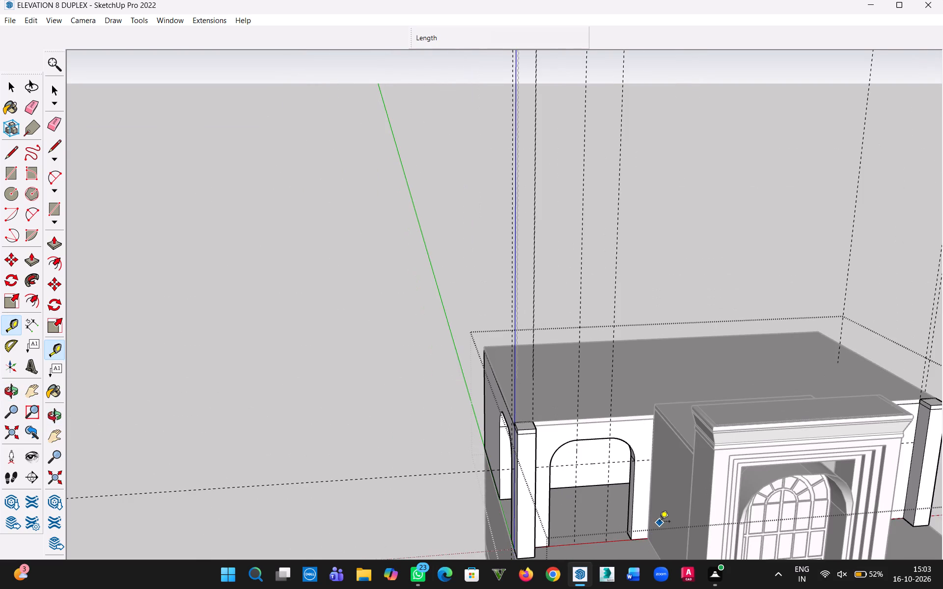
{"action": "key", "text": "h"}
{"action": "left_click_drag", "start_coordinate": [656, 519], "coordinate": [360, 341]}
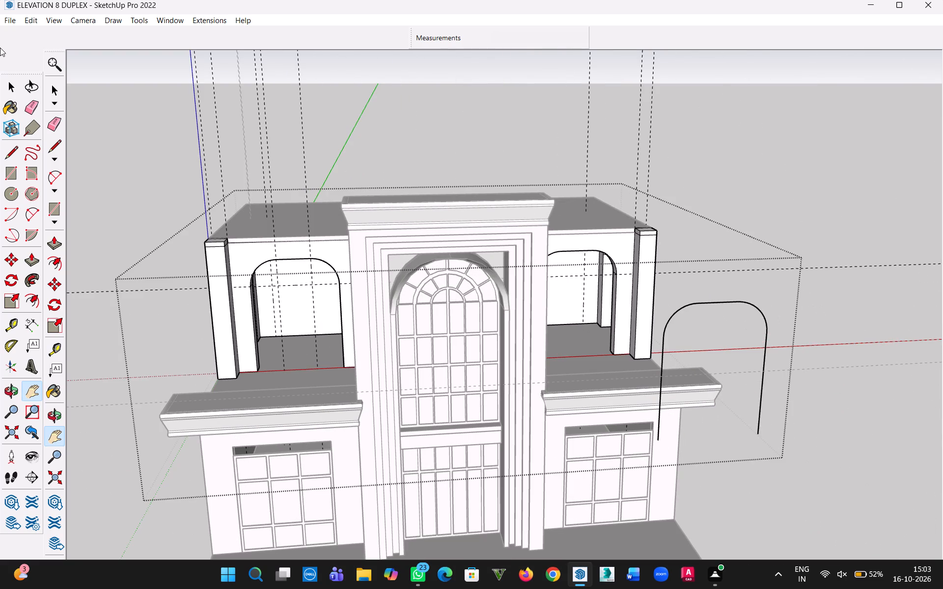
{"action": "left_click", "coordinate": [12, 85]}
{"action": "left_click", "coordinate": [727, 303]}
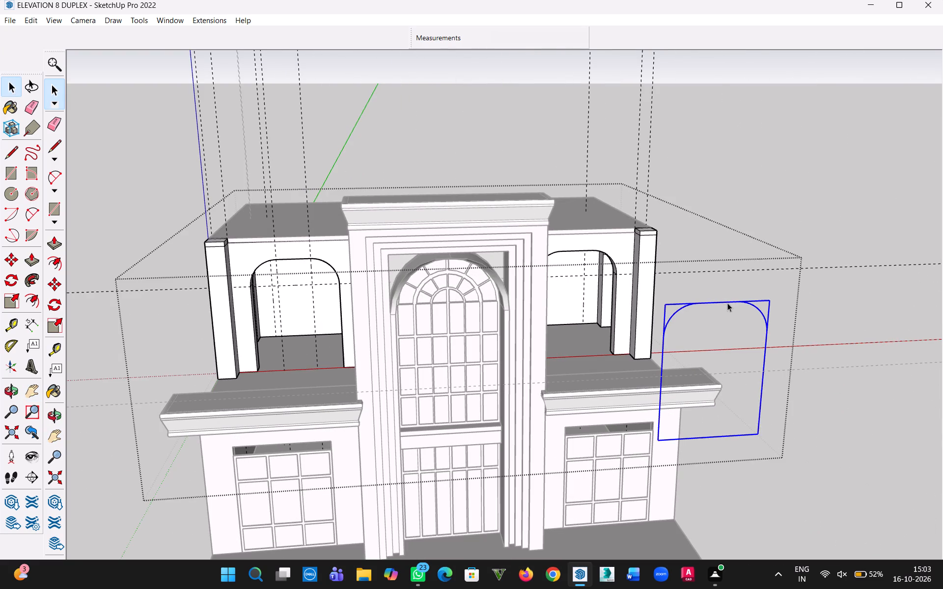
{"action": "scroll", "coordinate": [686, 428], "scroll_direction": "up", "scroll_amount": 5}
{"action": "key", "text": "m"}
{"action": "scroll", "coordinate": [654, 446], "scroll_direction": "up", "scroll_amount": 4}
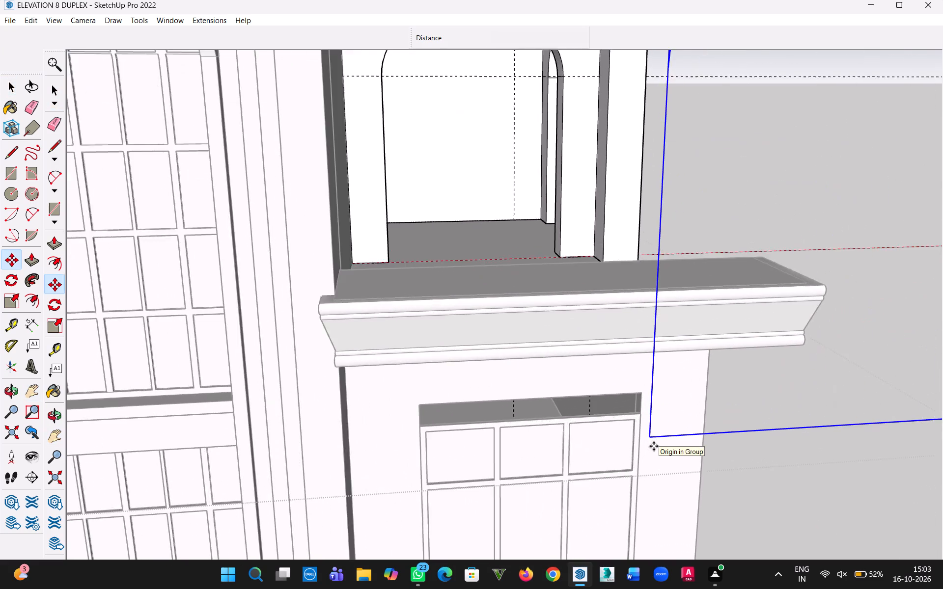
{"action": "scroll", "coordinate": [654, 446], "scroll_direction": "up", "scroll_amount": 4}
{"action": "left_click", "coordinate": [645, 428]}
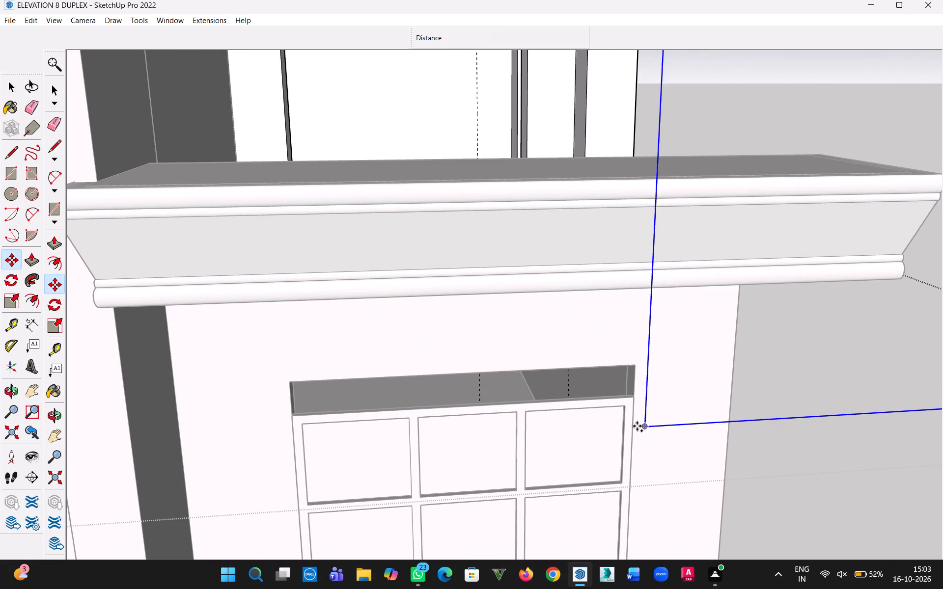
{"action": "scroll", "coordinate": [360, 356], "scroll_direction": "down", "scroll_amount": 2}
{"action": "scroll", "coordinate": [318, 340], "scroll_direction": "down", "scroll_amount": 3}
{"action": "key", "text": "h"}
{"action": "left_click_drag", "start_coordinate": [241, 302], "coordinate": [895, 461]}
{"action": "left_click_drag", "start_coordinate": [208, 277], "coordinate": [424, 345]}
{"action": "scroll", "coordinate": [452, 355], "scroll_direction": "up", "scroll_amount": 4}
{"action": "middle_click_drag", "start_coordinate": [453, 358], "coordinate": [410, 349]}
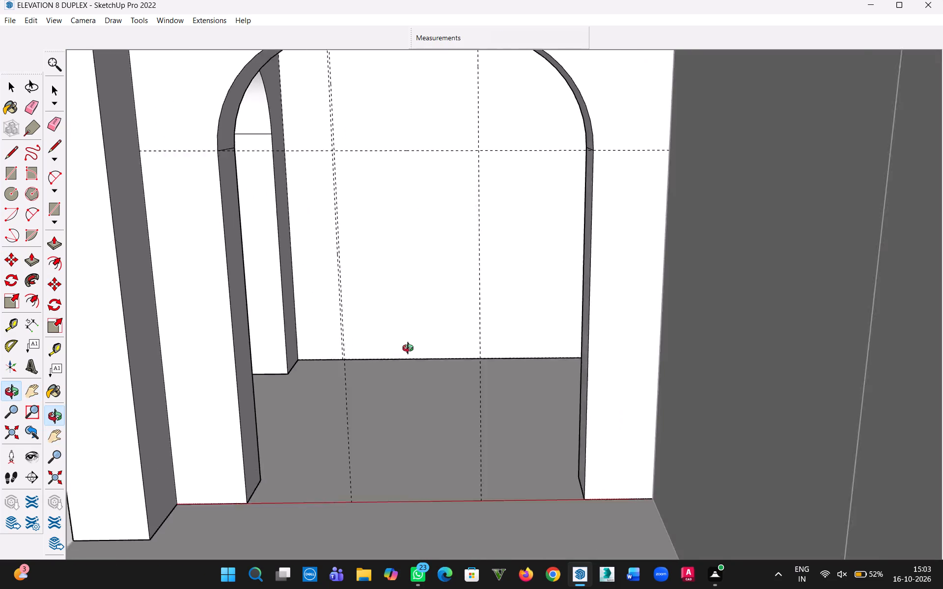
{"action": "middle_click_drag", "start_coordinate": [410, 349], "coordinate": [409, 348]}
{"action": "key", "text": "Escape"}
{"action": "scroll", "coordinate": [309, 339], "scroll_direction": "up", "scroll_amount": 4}
{"action": "scroll", "coordinate": [358, 363], "scroll_direction": "up", "scroll_amount": 4}
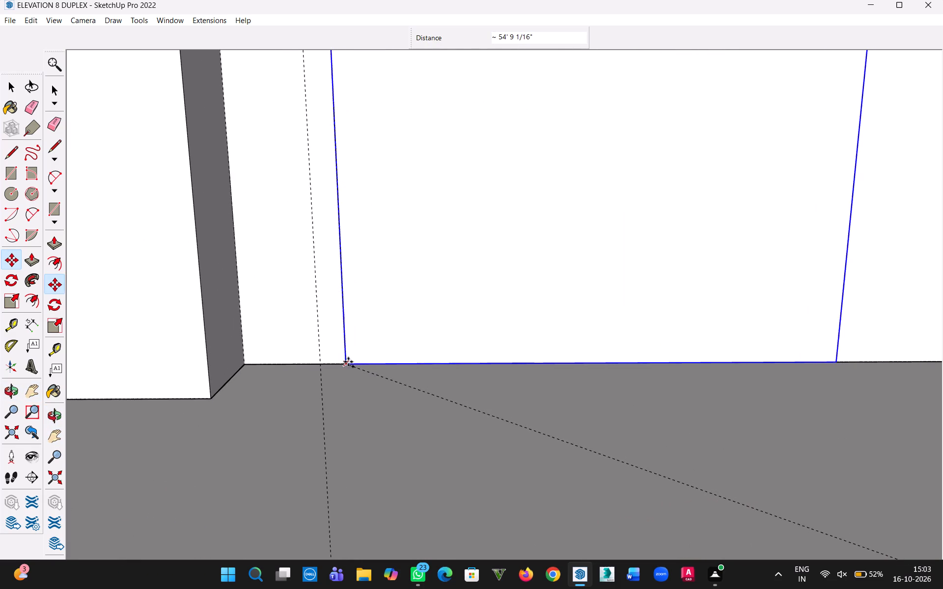
{"action": "left_click", "coordinate": [347, 361]}
{"action": "scroll", "coordinate": [449, 370], "scroll_direction": "down", "scroll_amount": 9}
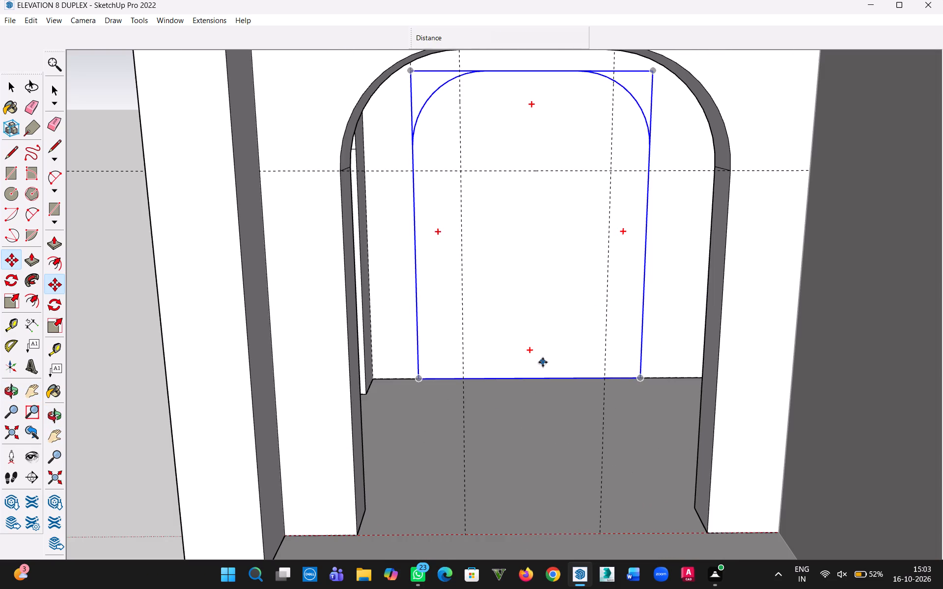
Move the original round-cornered outline onto the partition behind the right-hand opening, its lower outer corner where the 2' guide meets the floor.
{"action": "scroll", "coordinate": [543, 362], "scroll_direction": "down", "scroll_amount": 1}
{"action": "key", "text": "p"}
{"action": "scroll", "coordinate": [574, 406], "scroll_direction": "down", "scroll_amount": 8}
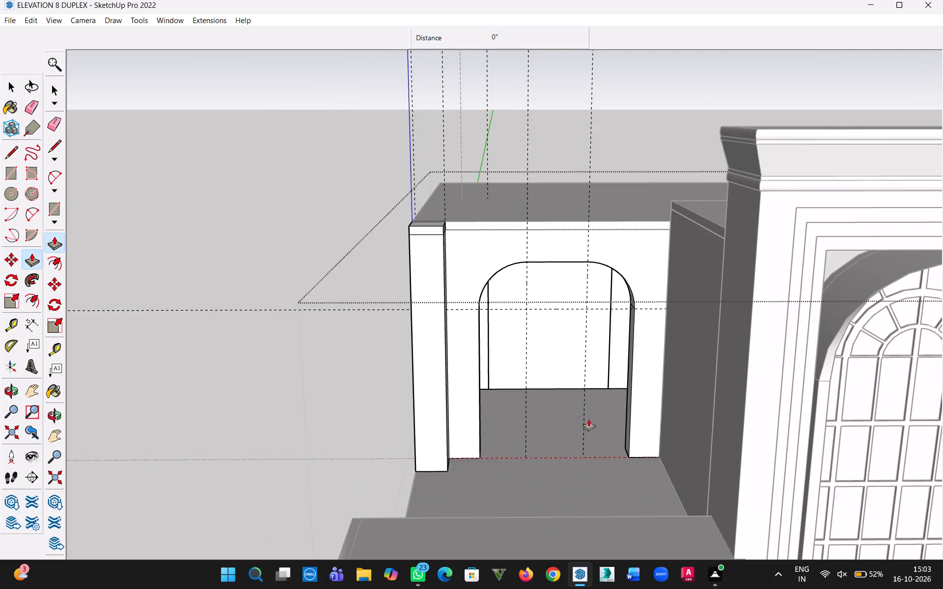
{"action": "key", "text": "h"}
{"action": "left_click_drag", "start_coordinate": [619, 455], "coordinate": [207, 327]}
{"action": "left_click_drag", "start_coordinate": [635, 406], "coordinate": [572, 428]}
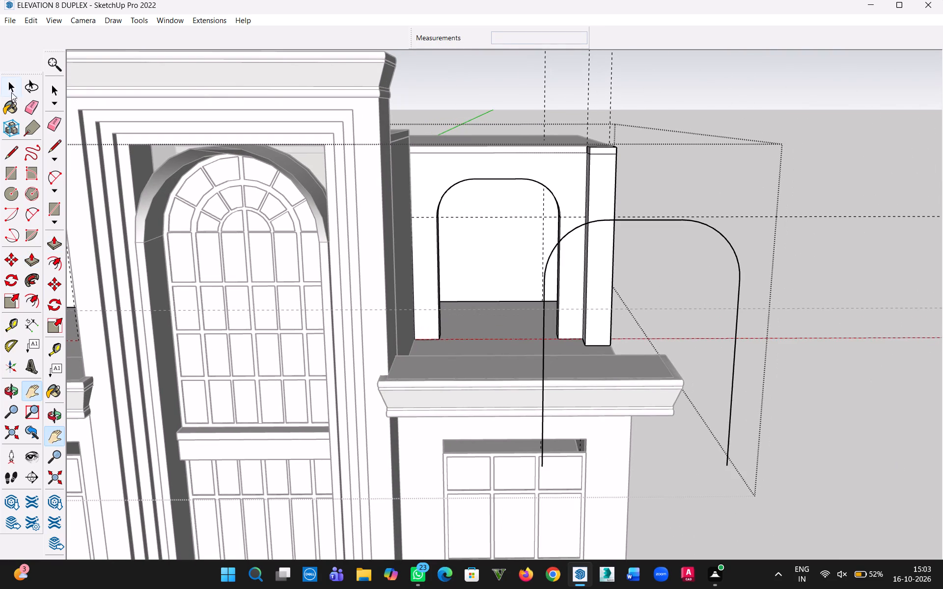
{"action": "left_click", "coordinate": [13, 96]}
{"action": "left_click", "coordinate": [543, 329]}
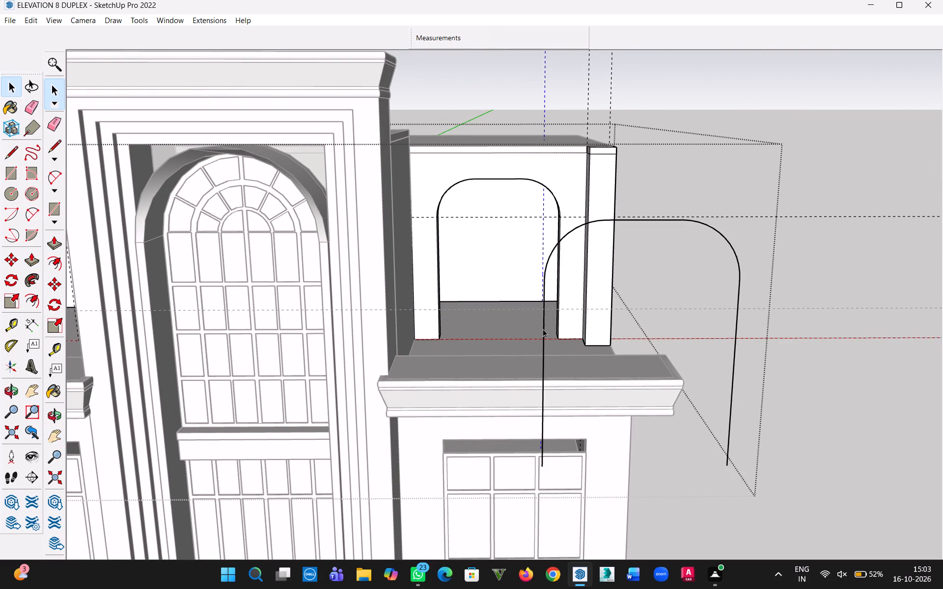
{"action": "left_click", "coordinate": [545, 330]}
{"action": "middle_click_drag", "start_coordinate": [568, 427], "coordinate": [571, 452]}
{"action": "key", "text": "m"}
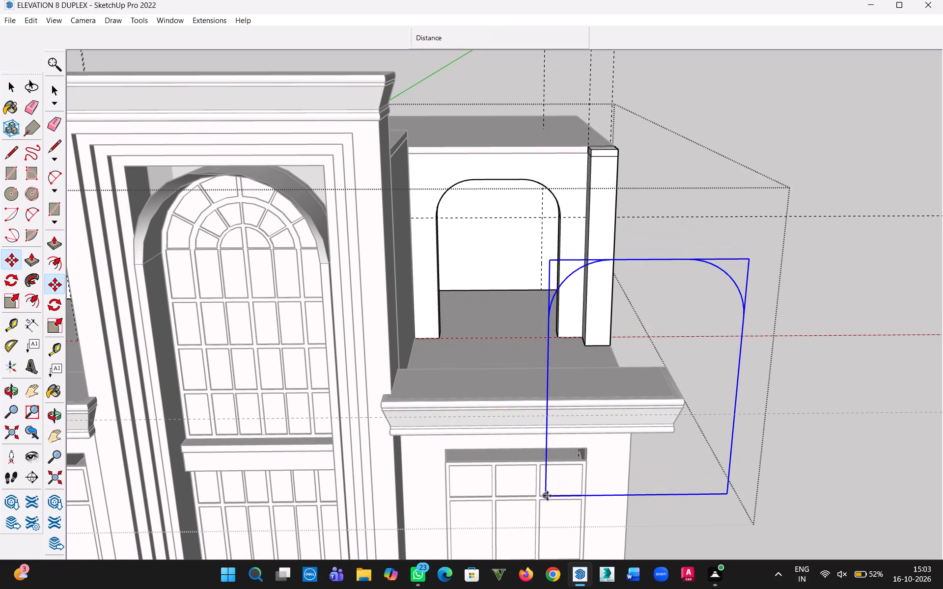
{"action": "left_click", "coordinate": [545, 494]}
{"action": "key", "text": "Escape"}
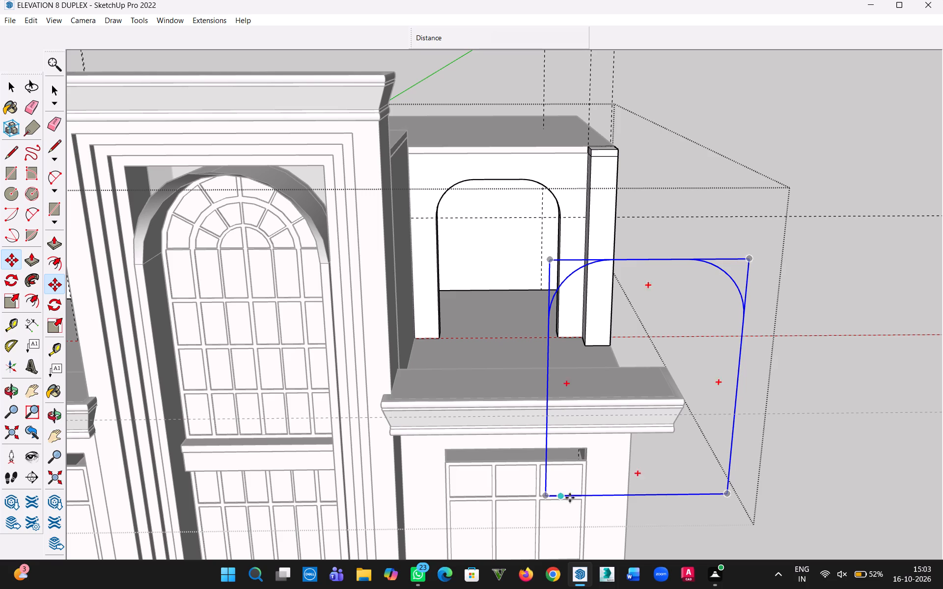
{"action": "left_click", "coordinate": [725, 493]}
{"action": "scroll", "coordinate": [534, 301], "scroll_direction": "up", "scroll_amount": 7}
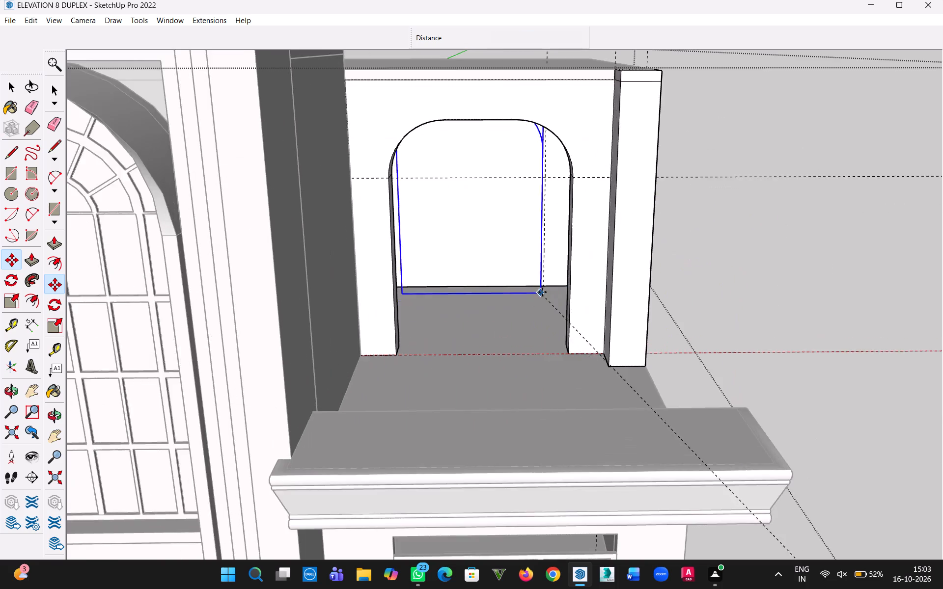
{"action": "scroll", "coordinate": [542, 292], "scroll_direction": "up", "scroll_amount": 1}
{"action": "left_click", "coordinate": [545, 283]}
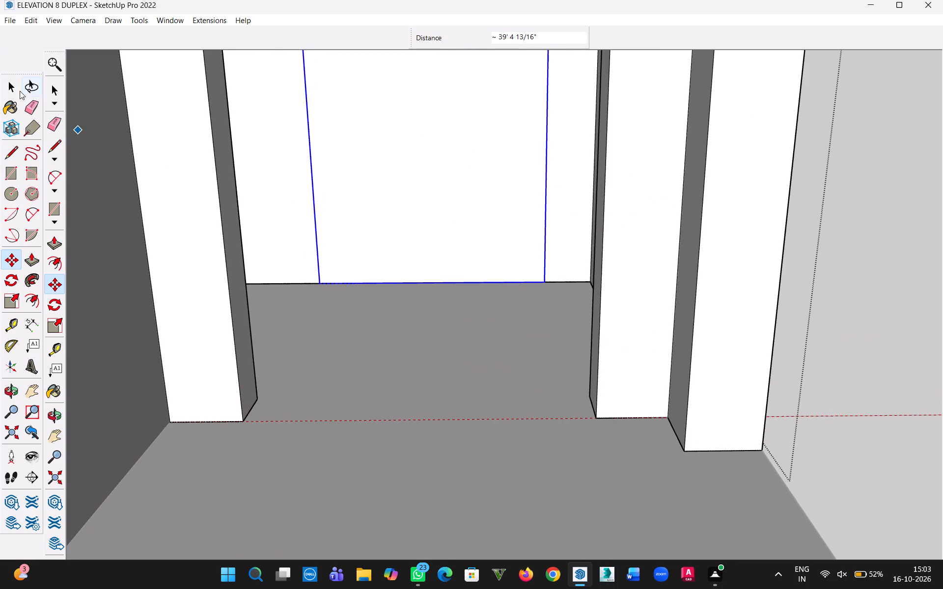
Delete the vertical guide overlapping the outline's outer edge on the partition behind the right-hand opening.
{"action": "left_click", "coordinate": [11, 86]}
{"action": "left_click", "coordinate": [429, 172]}
{"action": "left_click", "coordinate": [546, 201]}
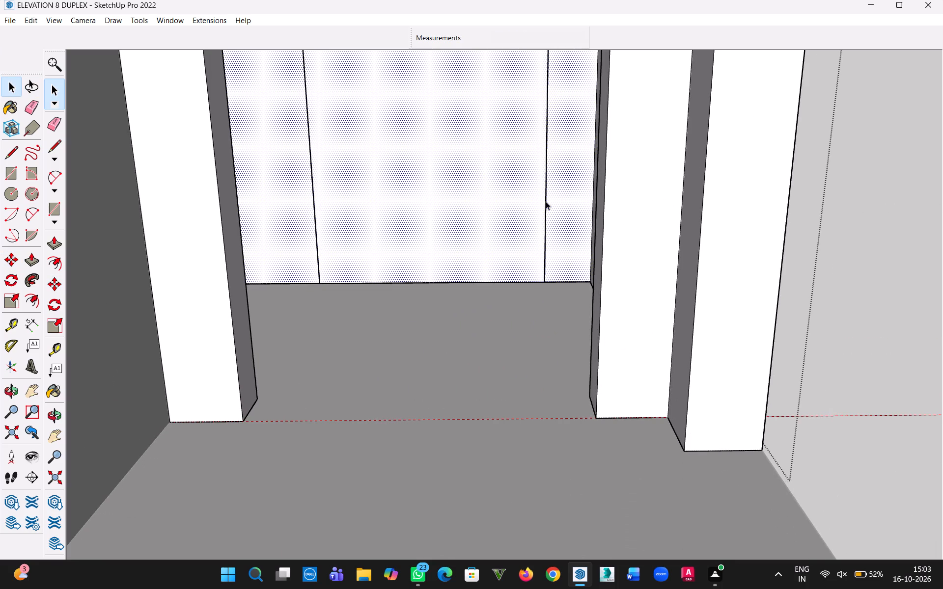
{"action": "right_click", "coordinate": [546, 201]}
{"action": "left_click", "coordinate": [546, 201]}
{"action": "left_click", "coordinate": [540, 199]}
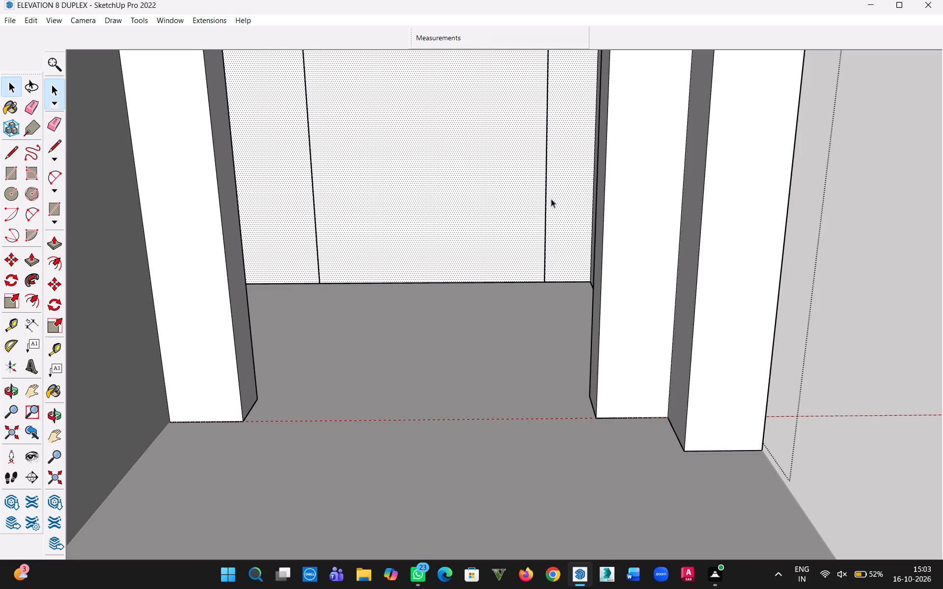
{"action": "left_click", "coordinate": [544, 199]}
{"action": "left_click", "coordinate": [546, 199]}
{"action": "left_click", "coordinate": [546, 199]}
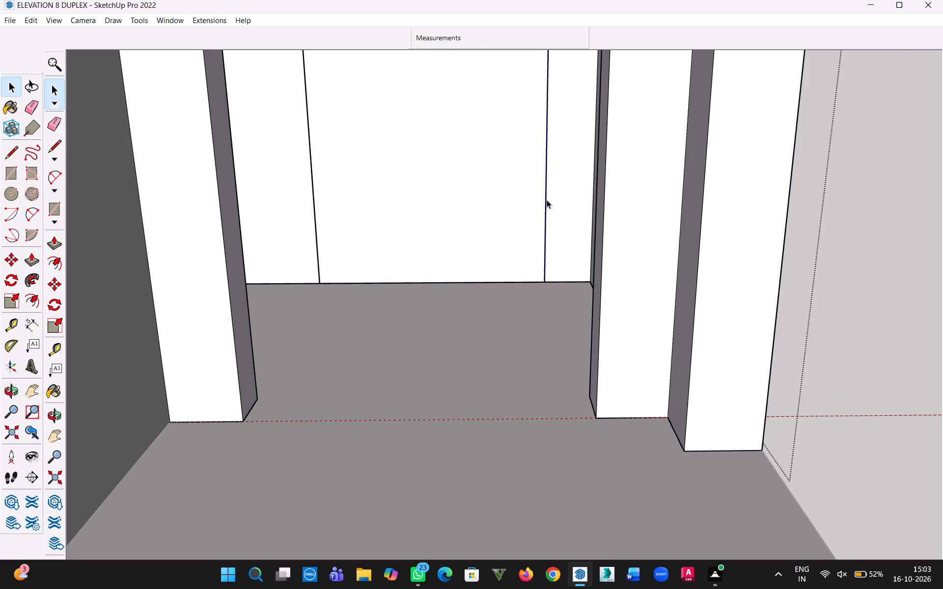
{"action": "left_click", "coordinate": [547, 200]}
{"action": "middle_click_drag", "start_coordinate": [538, 208], "coordinate": [592, 189]}
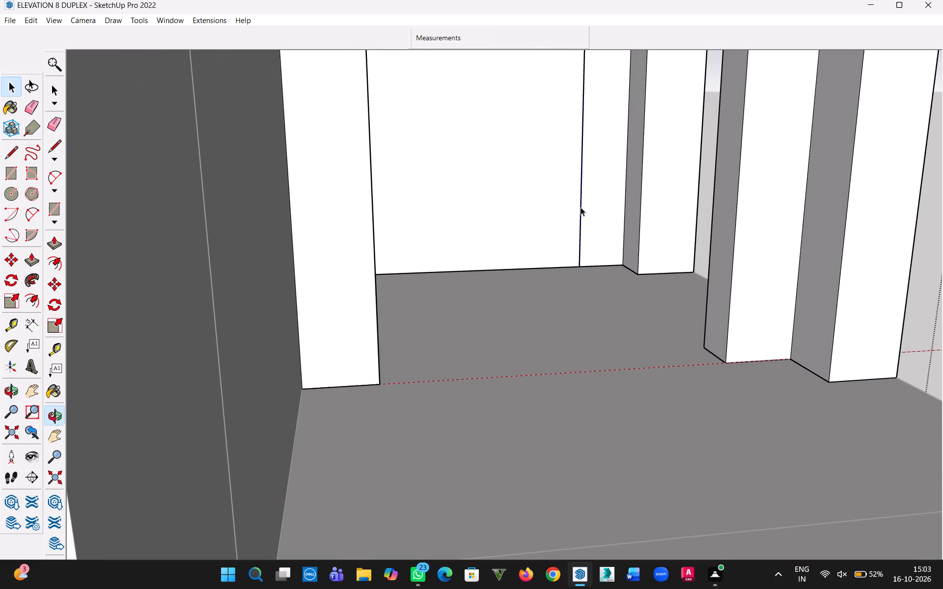
{"action": "left_click", "coordinate": [581, 207]}
{"action": "scroll", "coordinate": [581, 207], "scroll_direction": "down", "scroll_amount": 7}
{"action": "middle_click_drag", "start_coordinate": [580, 207], "coordinate": [526, 244]}
{"action": "scroll", "coordinate": [559, 134], "scroll_direction": "up", "scroll_amount": 7}
{"action": "scroll", "coordinate": [627, 167], "scroll_direction": "down", "scroll_amount": 2}
{"action": "key", "text": "Delete"}
Explode the round-cornered outline group on the partition behind the right-hand opening.
{"action": "middle_click_drag", "start_coordinate": [627, 167], "coordinate": [620, 122]}
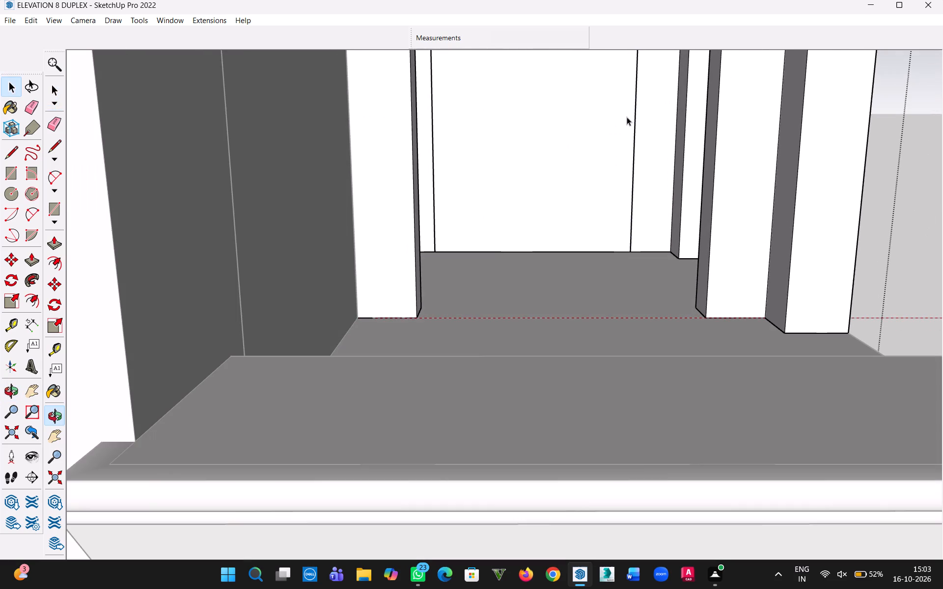
{"action": "left_click", "coordinate": [634, 132]}
{"action": "right_click", "coordinate": [634, 132]}
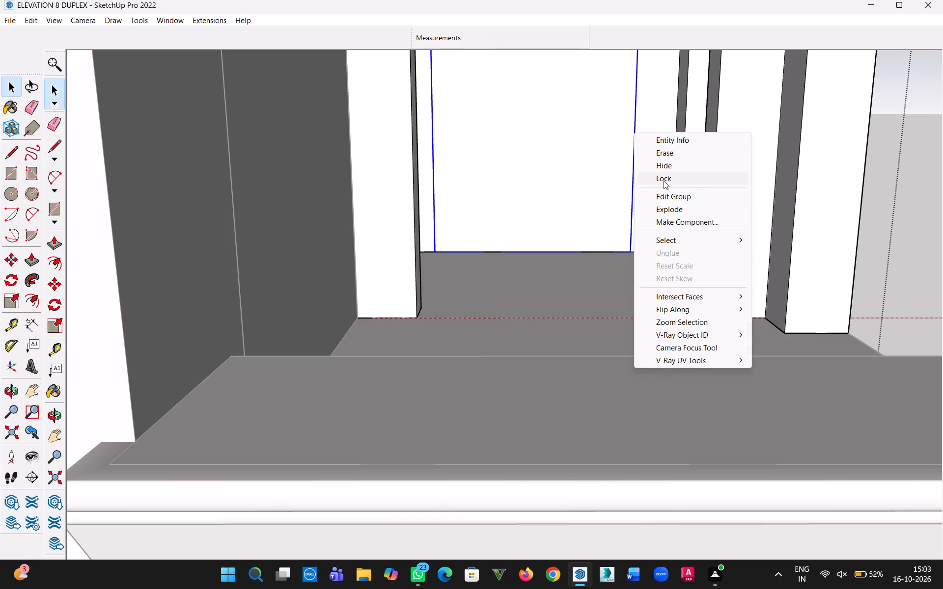
{"action": "left_click", "coordinate": [670, 205]}
Delete all guides inside the upper-floor wall group.
{"action": "scroll", "coordinate": [500, 209], "scroll_direction": "down", "scroll_amount": 9}
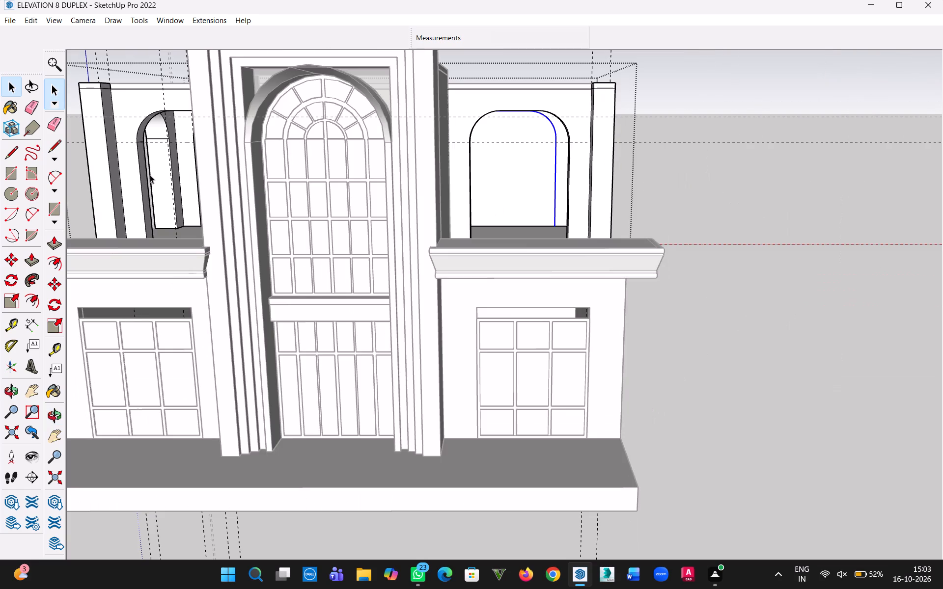
{"action": "key", "text": "h"}
{"action": "left_click_drag", "start_coordinate": [215, 202], "coordinate": [471, 283]}
{"action": "middle_click_drag", "start_coordinate": [424, 239], "coordinate": [455, 236]}
{"action": "scroll", "coordinate": [440, 234], "scroll_direction": "up", "scroll_amount": 2}
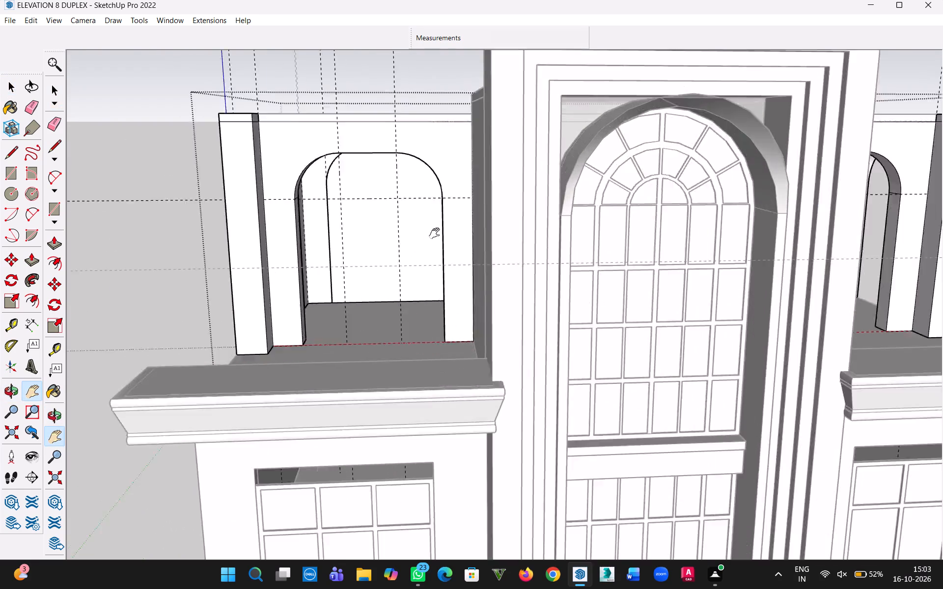
{"action": "scroll", "coordinate": [437, 234], "scroll_direction": "up", "scroll_amount": 8}
{"action": "scroll", "coordinate": [319, 245], "scroll_direction": "up", "scroll_amount": 3}
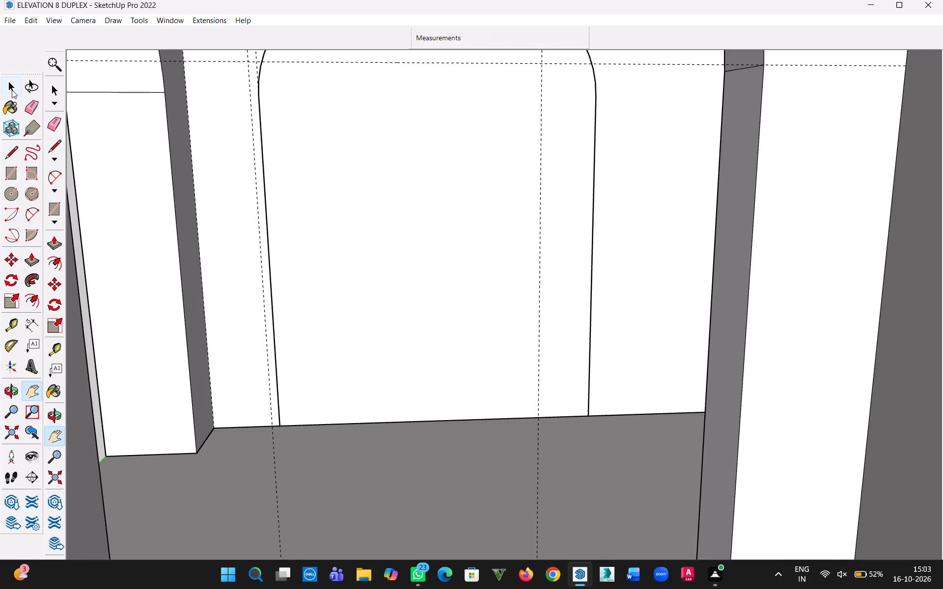
{"action": "left_click", "coordinate": [12, 90]}
{"action": "left_click", "coordinate": [266, 196]}
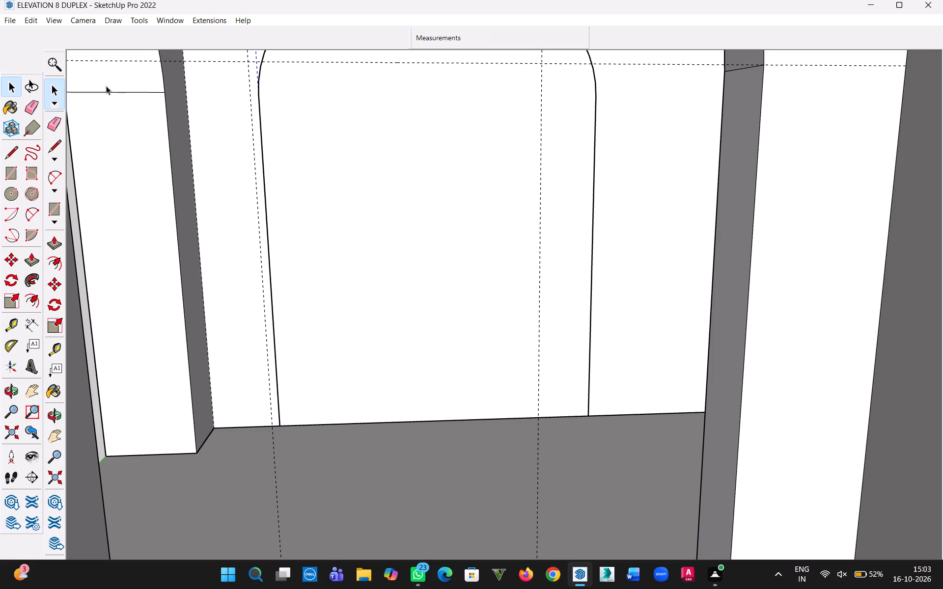
{"action": "left_click", "coordinate": [24, 23]}
{"action": "left_click", "coordinate": [67, 127]}
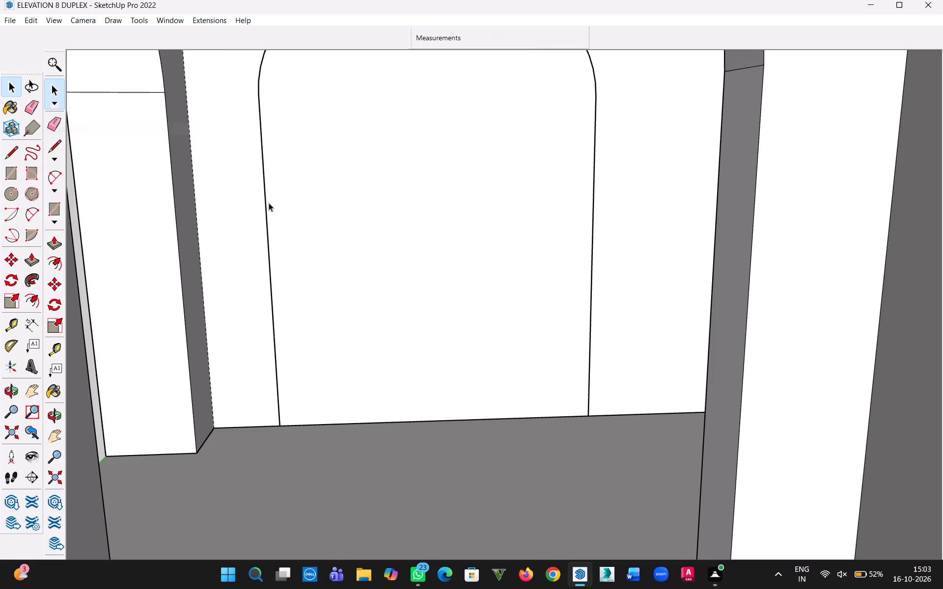
Explode the round-cornered outline group on the partition behind the left-hand front opening.
{"action": "left_click", "coordinate": [266, 205]}
{"action": "right_click", "coordinate": [266, 205]}
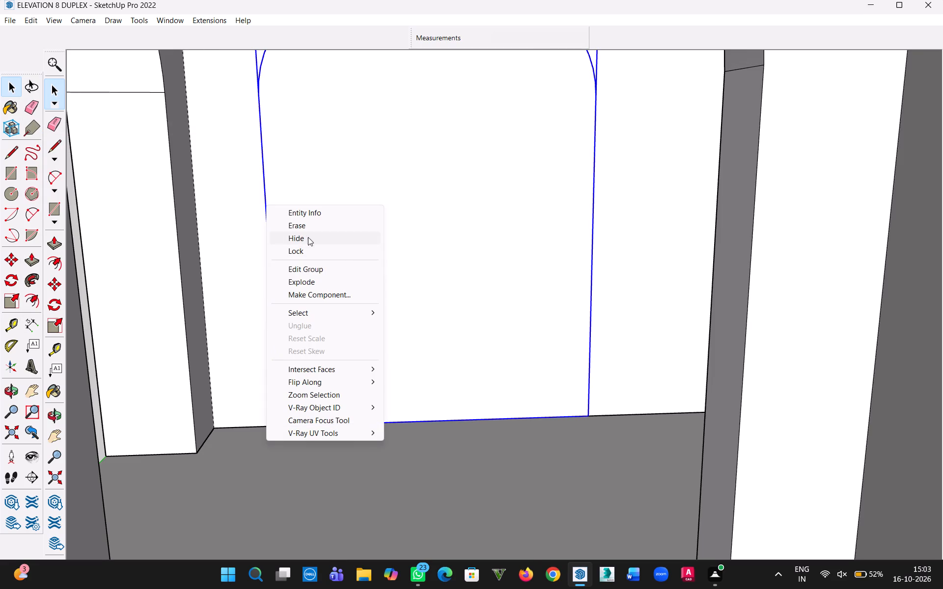
{"action": "left_click", "coordinate": [317, 278]}
Push the round-cornered face behind the left-hand front opening 6" through the partition to cut an opening.
{"action": "key", "text": "p"}
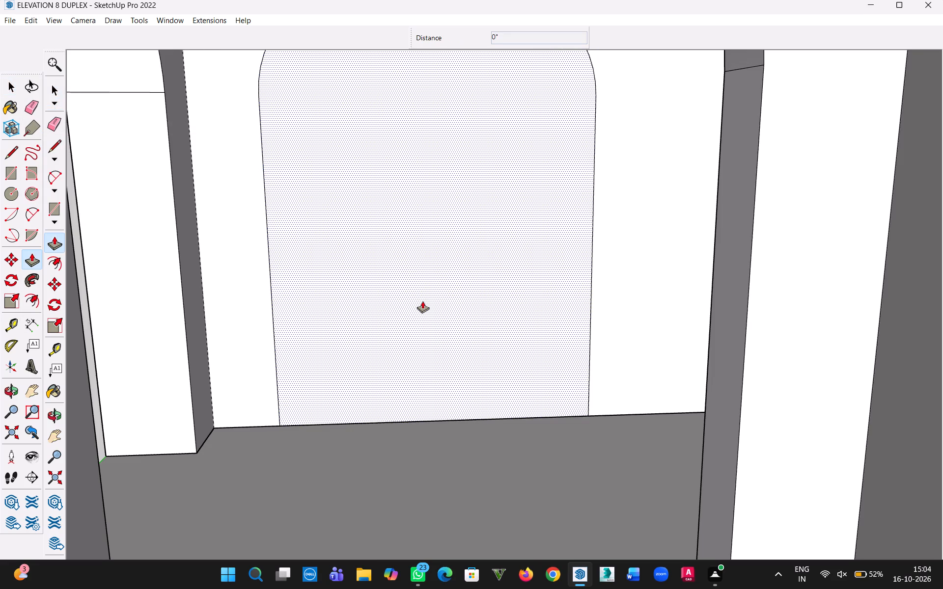
{"action": "left_click", "coordinate": [422, 301]}
{"action": "left_click", "coordinate": [412, 260]}
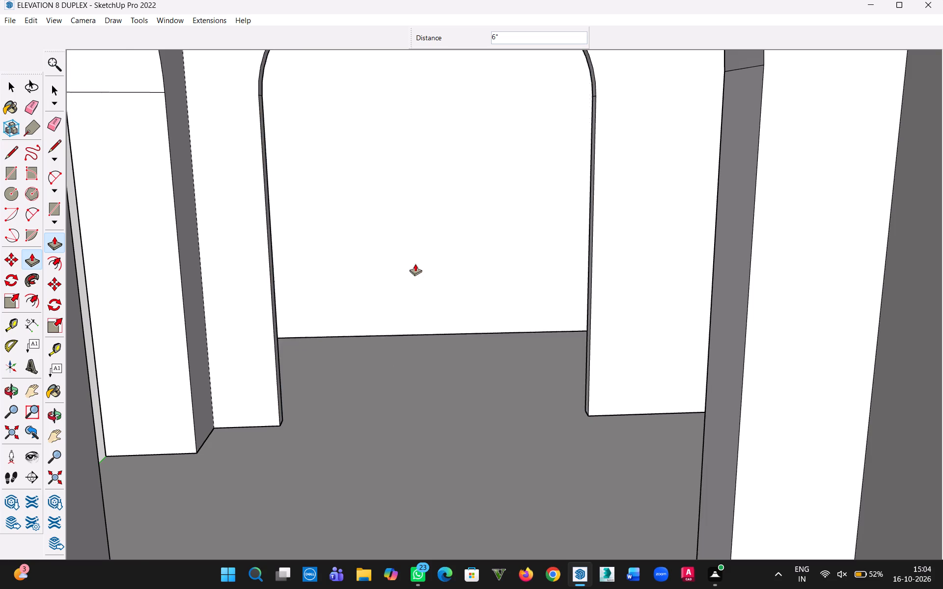
Push the matching round-cornered face behind the right-hand front opening 6" through the partition to cut an opening.
{"action": "scroll", "coordinate": [534, 311], "scroll_direction": "down", "scroll_amount": 7}
{"action": "key", "text": "h"}
{"action": "left_click_drag", "start_coordinate": [653, 346], "coordinate": [152, 377]}
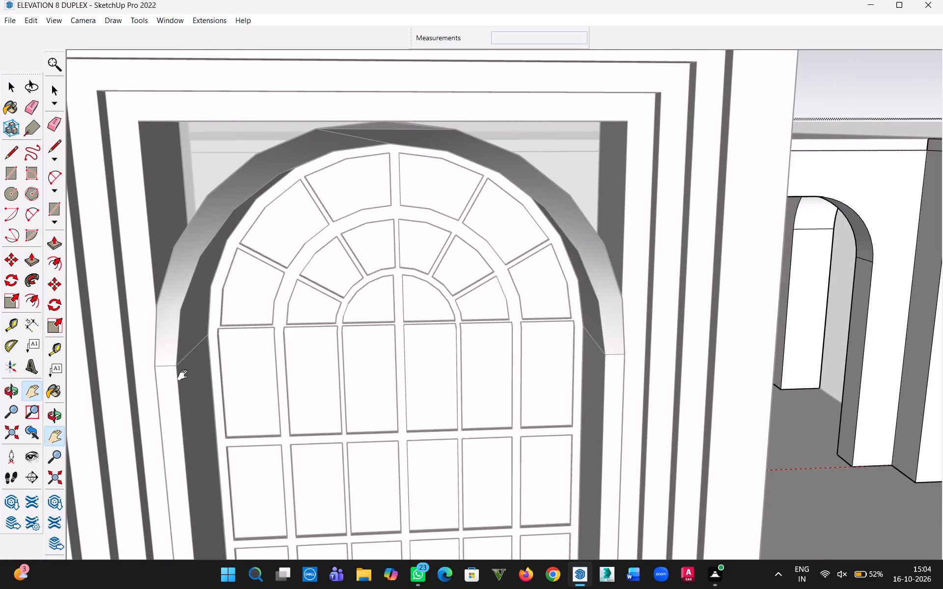
{"action": "left_click_drag", "start_coordinate": [740, 366], "coordinate": [456, 400]}
{"action": "middle_click_drag", "start_coordinate": [609, 415], "coordinate": [500, 411]}
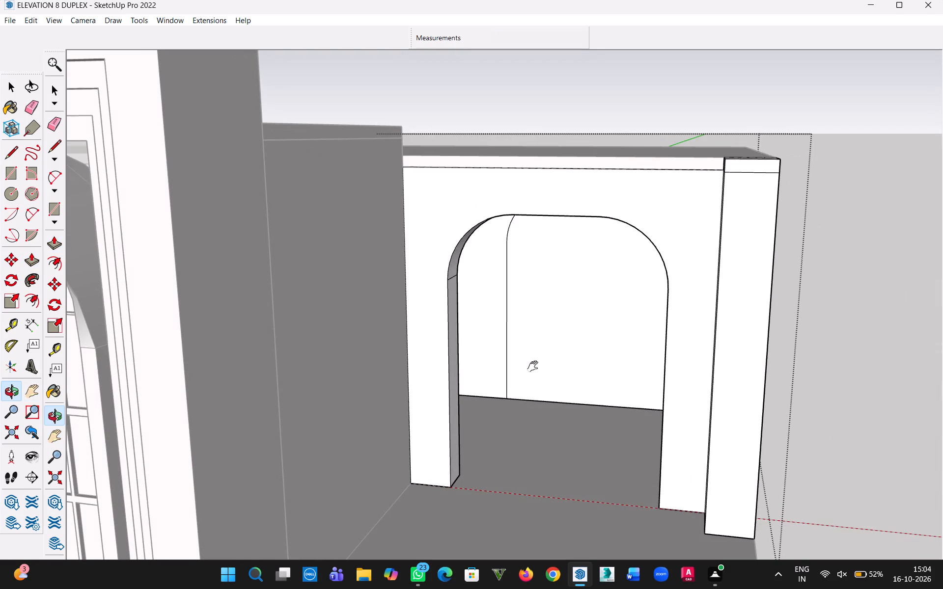
{"action": "key", "text": "Escape"}
{"action": "left_click", "coordinate": [555, 325]}
{"action": "left_click", "coordinate": [572, 301]}
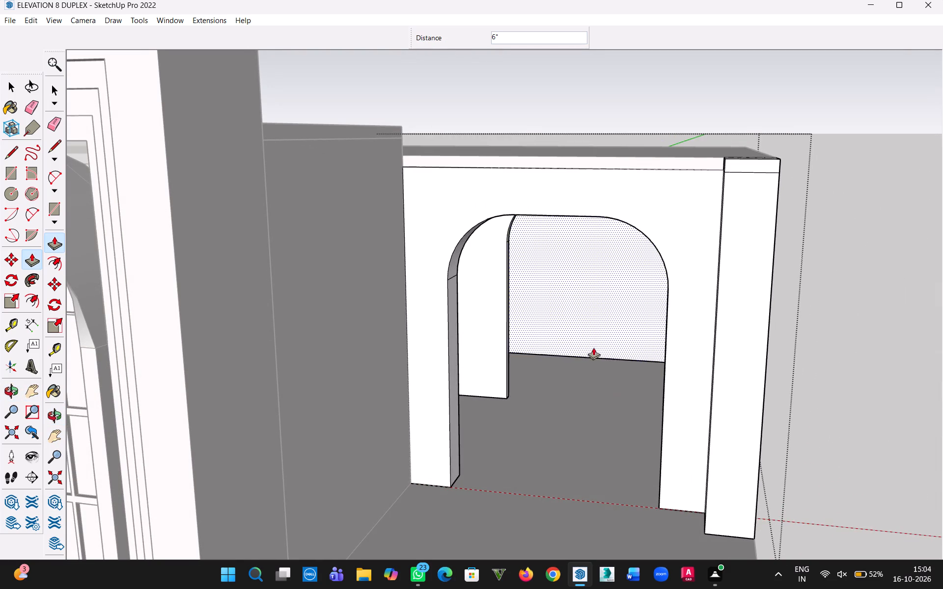
Finish editing the upper-floor wall group and return to the whole model.
{"action": "middle_click_drag", "start_coordinate": [593, 348], "coordinate": [94, 355]}
{"action": "middle_click_drag", "start_coordinate": [616, 392], "coordinate": [410, 465]}
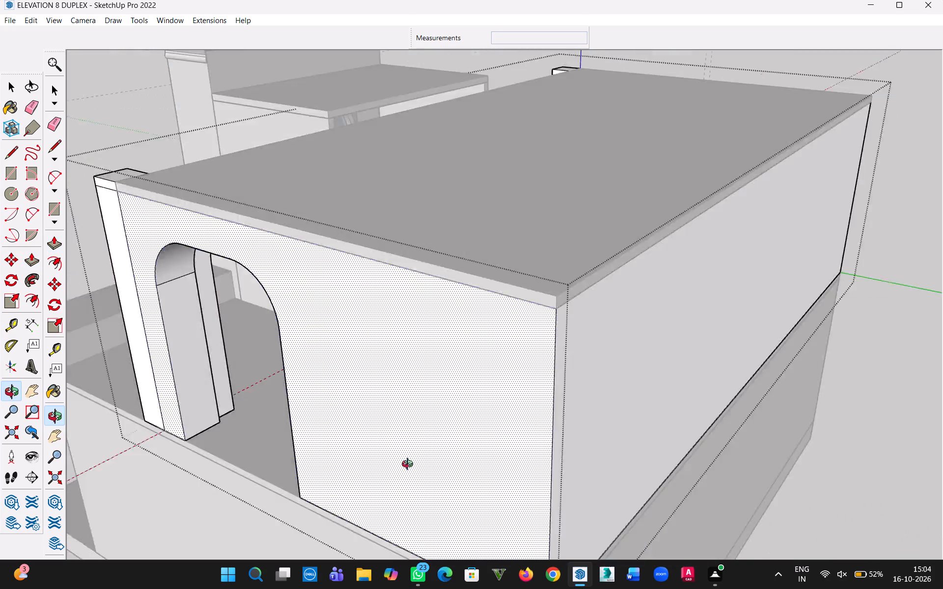
{"action": "middle_click_drag", "start_coordinate": [410, 465], "coordinate": [642, 425]}
{"action": "scroll", "coordinate": [434, 363], "scroll_direction": "down", "scroll_amount": 3}
{"action": "middle_click_drag", "start_coordinate": [427, 367], "coordinate": [708, 510]}
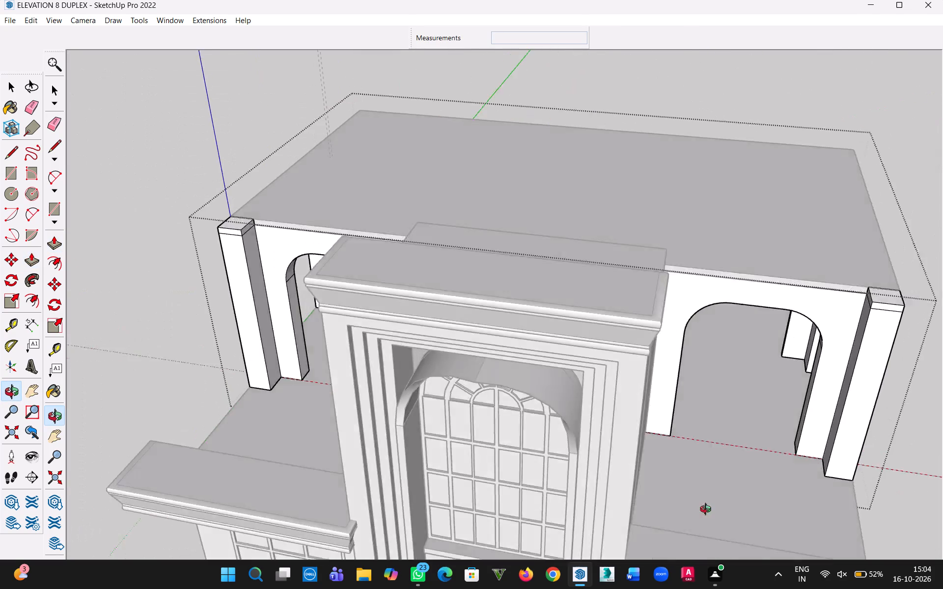
{"action": "middle_click_drag", "start_coordinate": [708, 510], "coordinate": [319, 450]}
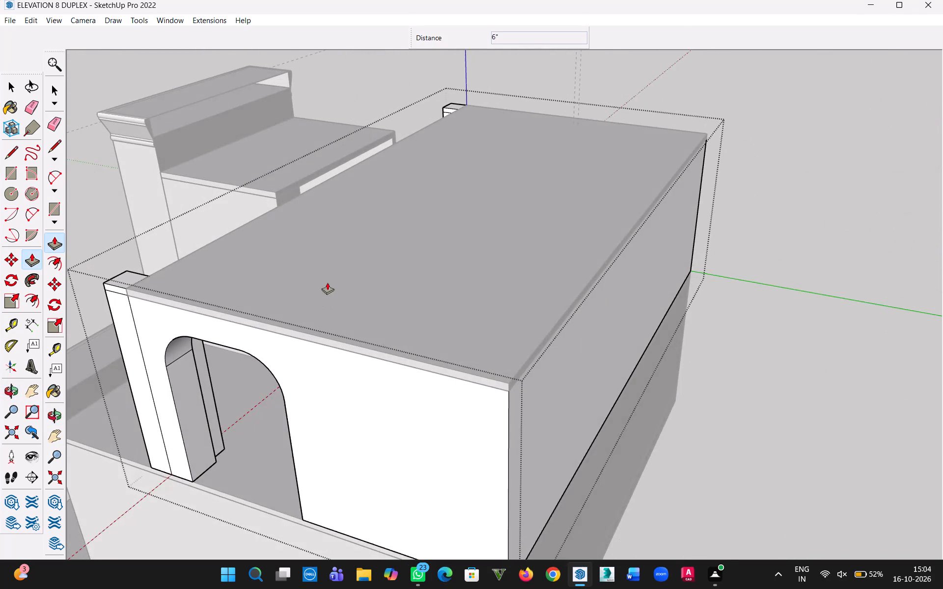
{"action": "scroll", "coordinate": [327, 282], "scroll_direction": "up", "scroll_amount": 3}
{"action": "left_click", "coordinate": [11, 82]}
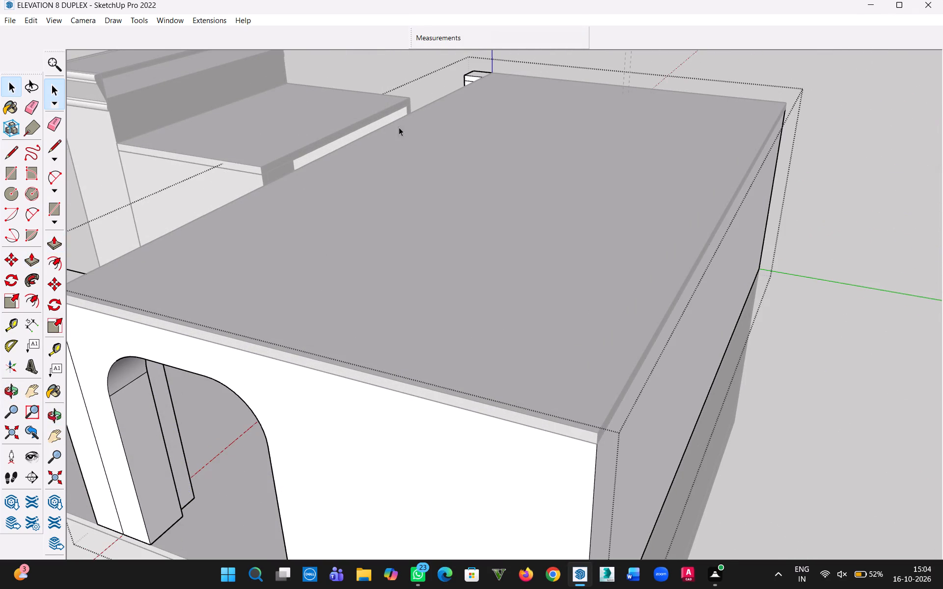
{"action": "left_click", "coordinate": [400, 63]}
Examine the upper floor's side, front and partition openings from several angles around the central tower and roof slab.
{"action": "middle_click_drag", "start_coordinate": [306, 266], "coordinate": [452, 216]}
{"action": "scroll", "coordinate": [356, 112], "scroll_direction": "up", "scroll_amount": 2}
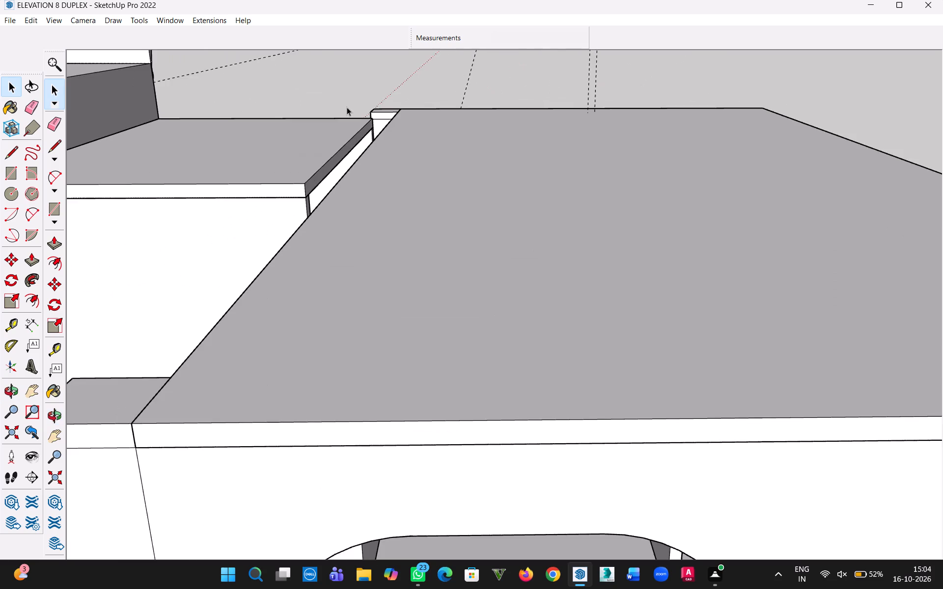
{"action": "scroll", "coordinate": [347, 107], "scroll_direction": "up", "scroll_amount": 3}
{"action": "middle_click_drag", "start_coordinate": [365, 198], "coordinate": [329, 157]}
{"action": "scroll", "coordinate": [299, 164], "scroll_direction": "up", "scroll_amount": 3}
{"action": "middle_click_drag", "start_coordinate": [288, 167], "coordinate": [298, 174]}
{"action": "middle_click_drag", "start_coordinate": [297, 192], "coordinate": [380, 203]}
{"action": "scroll", "coordinate": [381, 206], "scroll_direction": "down", "scroll_amount": 10}
{"action": "scroll", "coordinate": [664, 263], "scroll_direction": "down", "scroll_amount": 3}
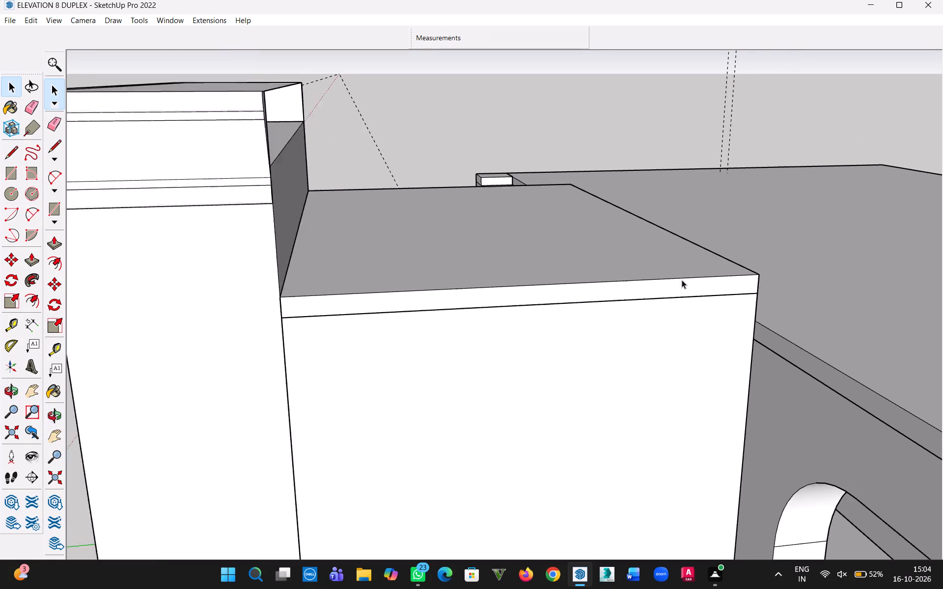
{"action": "scroll", "coordinate": [682, 280], "scroll_direction": "down", "scroll_amount": 1}
{"action": "scroll", "coordinate": [627, 359], "scroll_direction": "down", "scroll_amount": 4}
{"action": "key", "text": "h"}
{"action": "left_click_drag", "start_coordinate": [626, 359], "coordinate": [373, 189]}
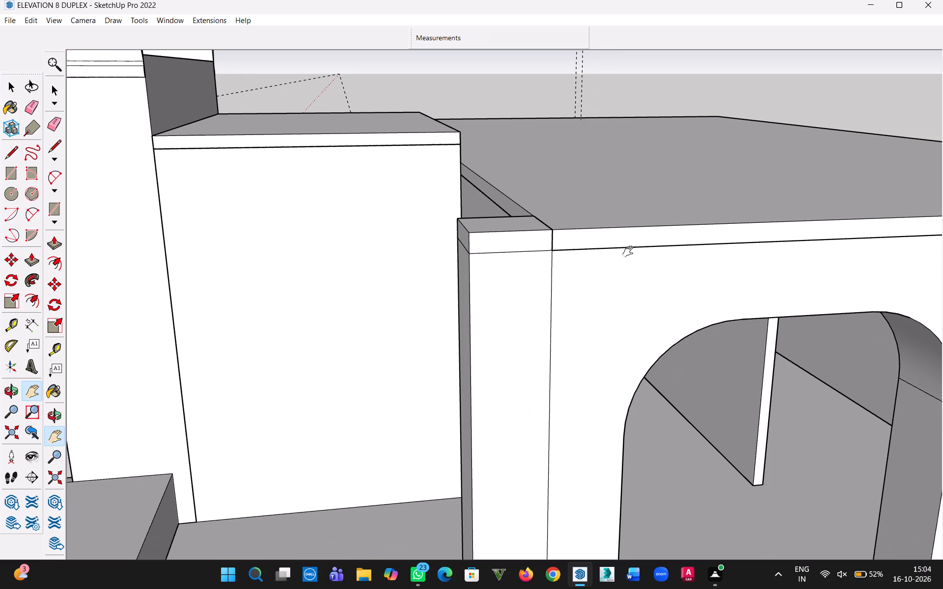
{"action": "scroll", "coordinate": [492, 189], "scroll_direction": "down", "scroll_amount": 1}
{"action": "middle_click_drag", "start_coordinate": [492, 189], "coordinate": [786, 218]}
{"action": "middle_click_drag", "start_coordinate": [857, 217], "coordinate": [907, 133]}
{"action": "middle_click_drag", "start_coordinate": [905, 128], "coordinate": [908, 108]}
{"action": "scroll", "coordinate": [648, 275], "scroll_direction": "up", "scroll_amount": 2}
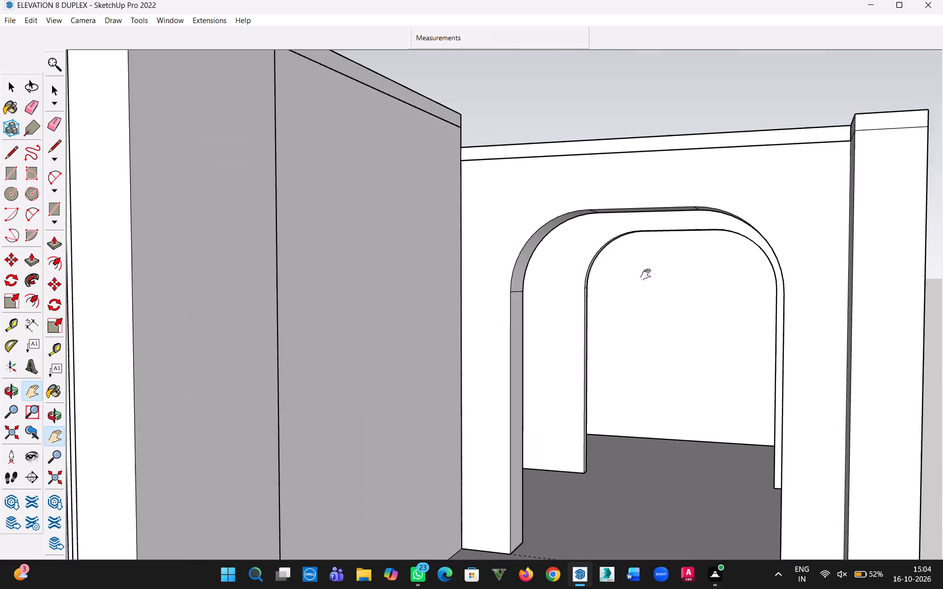
{"action": "scroll", "coordinate": [648, 275], "scroll_direction": "up", "scroll_amount": 3}
{"action": "scroll", "coordinate": [695, 310], "scroll_direction": "up", "scroll_amount": 3}
{"action": "middle_click_drag", "start_coordinate": [683, 361], "coordinate": [671, 287]}
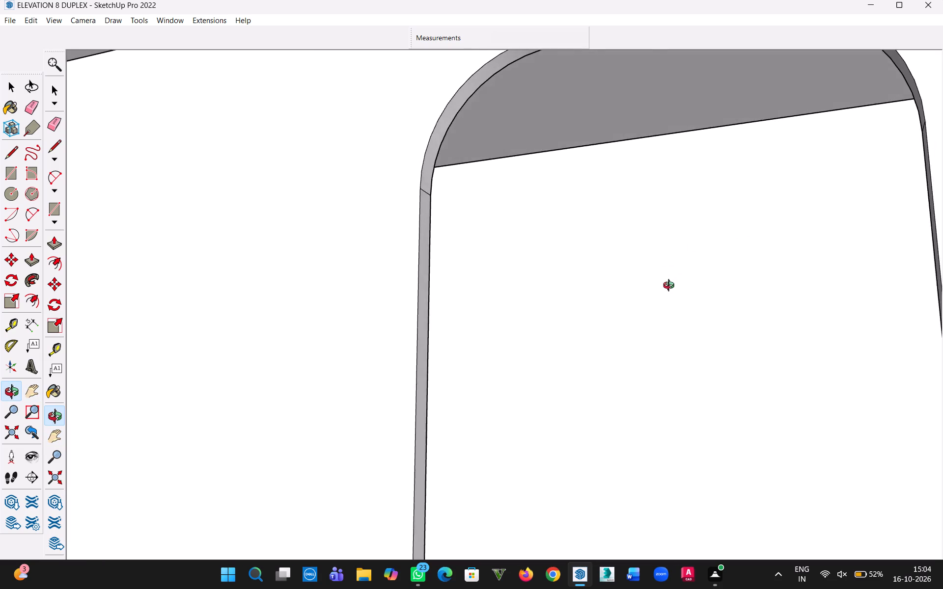
{"action": "middle_click_drag", "start_coordinate": [671, 287], "coordinate": [678, 347]}
{"action": "scroll", "coordinate": [672, 374], "scroll_direction": "down", "scroll_amount": 6}
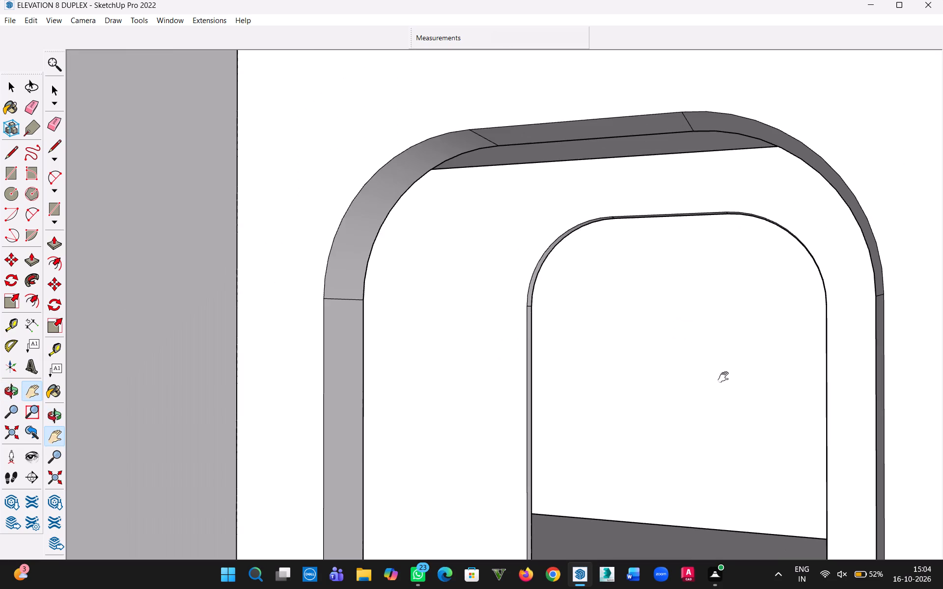
{"action": "middle_click_drag", "start_coordinate": [750, 378], "coordinate": [90, 395]}
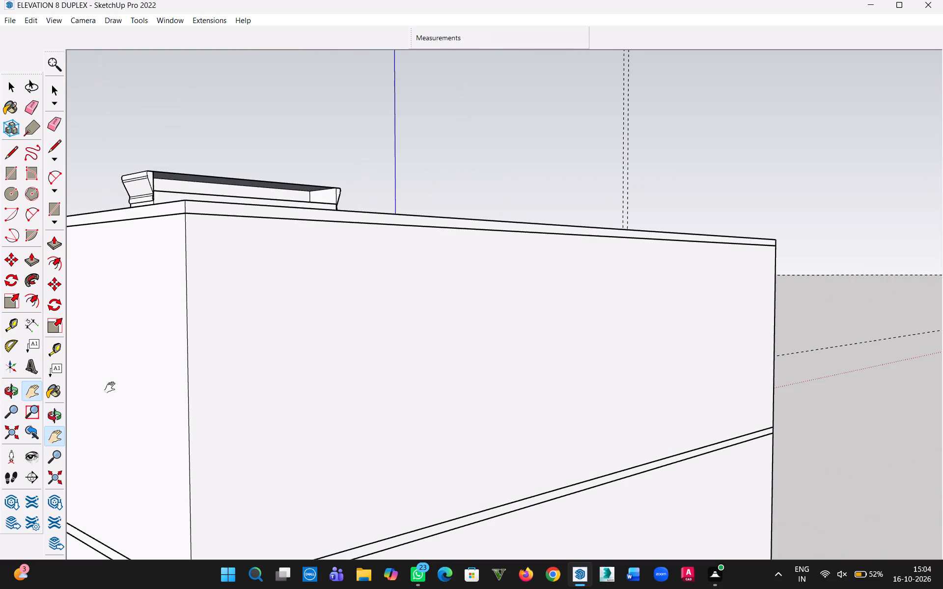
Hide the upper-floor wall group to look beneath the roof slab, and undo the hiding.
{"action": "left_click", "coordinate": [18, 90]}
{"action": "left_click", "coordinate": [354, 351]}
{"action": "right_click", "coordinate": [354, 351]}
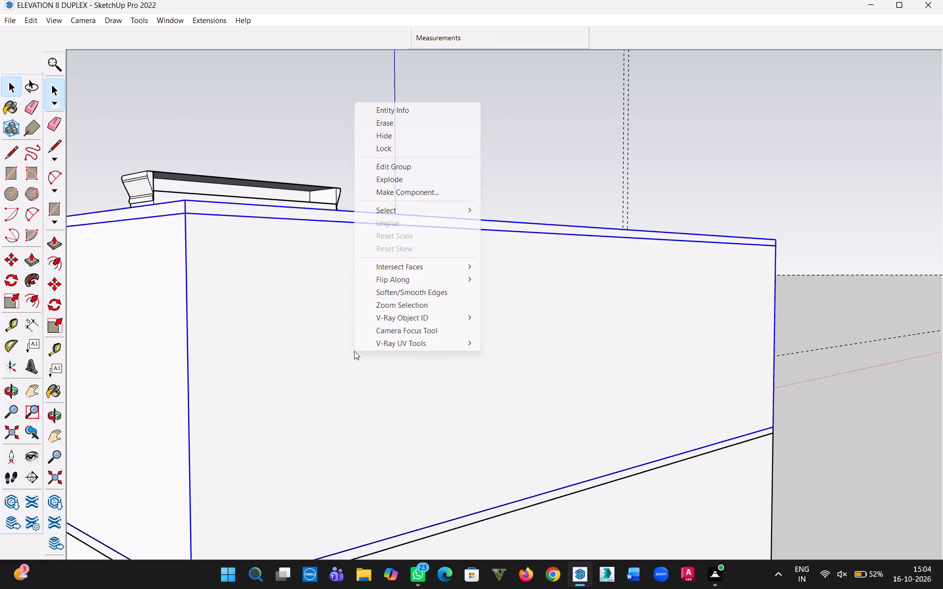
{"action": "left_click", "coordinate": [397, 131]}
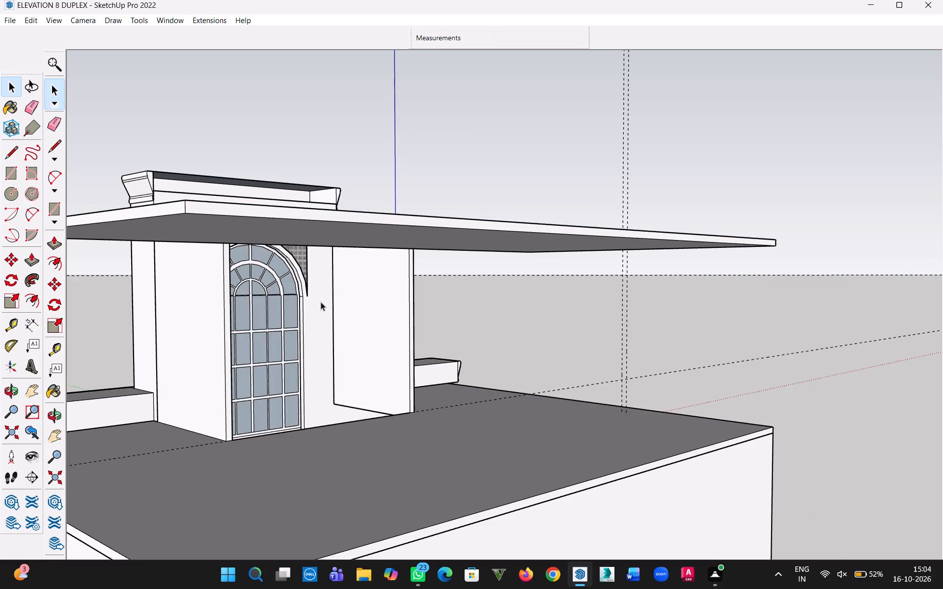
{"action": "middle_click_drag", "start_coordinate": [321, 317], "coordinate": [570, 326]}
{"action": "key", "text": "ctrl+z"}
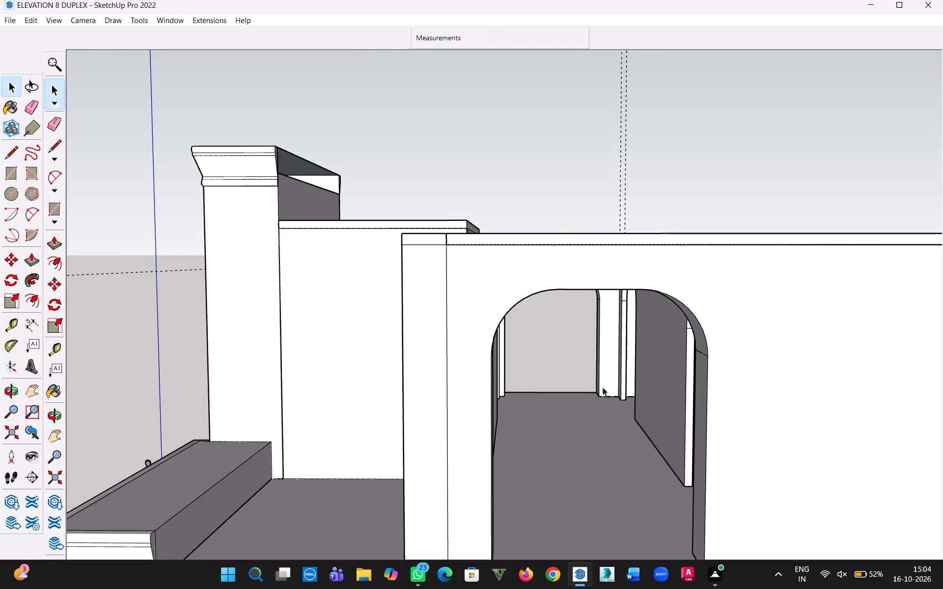
Place a floor guide parallel to the front wall, 12' 3" behind its inner edge, along the partition's base.
{"action": "middle_click_drag", "start_coordinate": [603, 387], "coordinate": [610, 392]}
{"action": "scroll", "coordinate": [629, 496], "scroll_direction": "up", "scroll_amount": 8}
{"action": "key", "text": "t"}
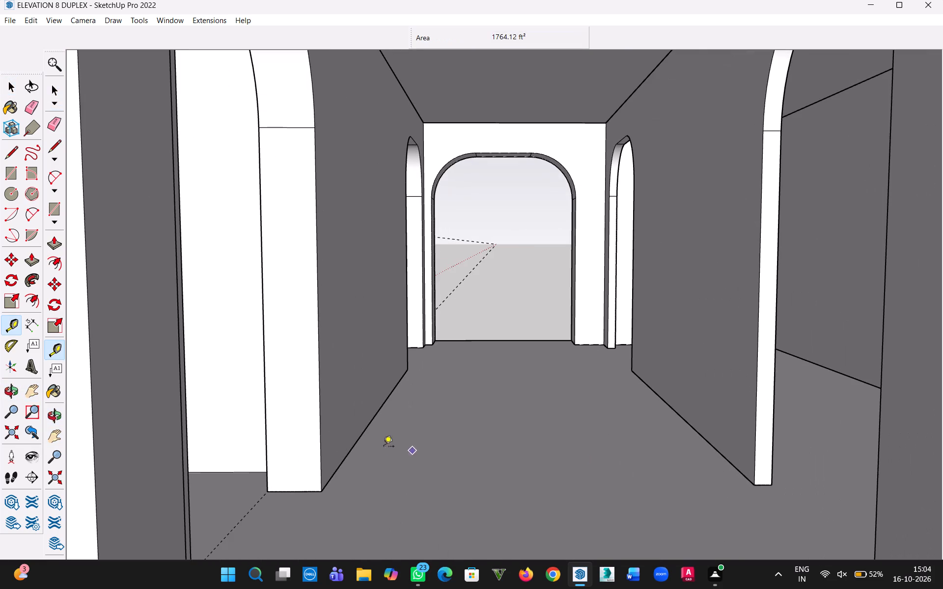
{"action": "left_click", "coordinate": [361, 436]}
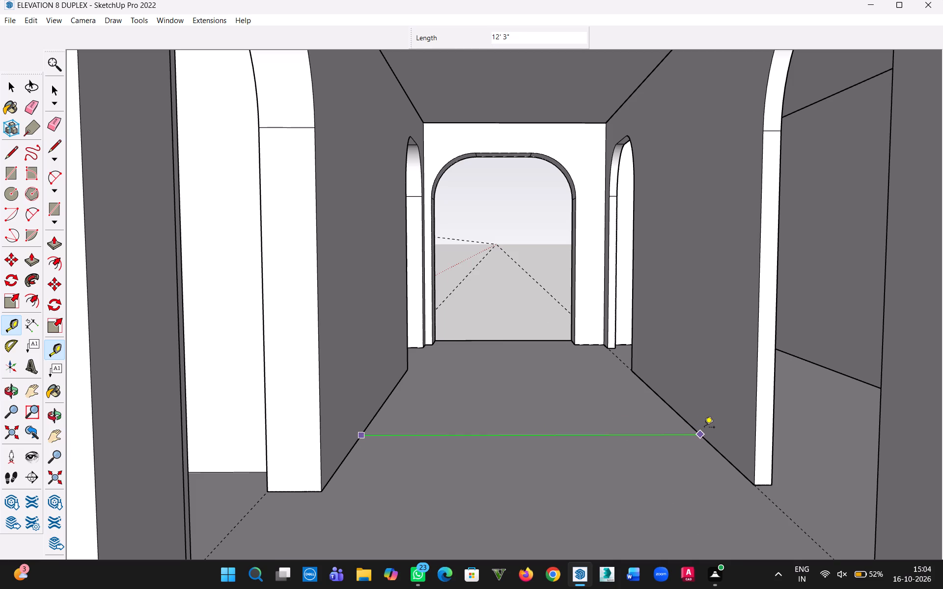
{"action": "left_click", "coordinate": [704, 428]}
{"action": "middle_click_drag", "start_coordinate": [835, 426], "coordinate": [829, 450]}
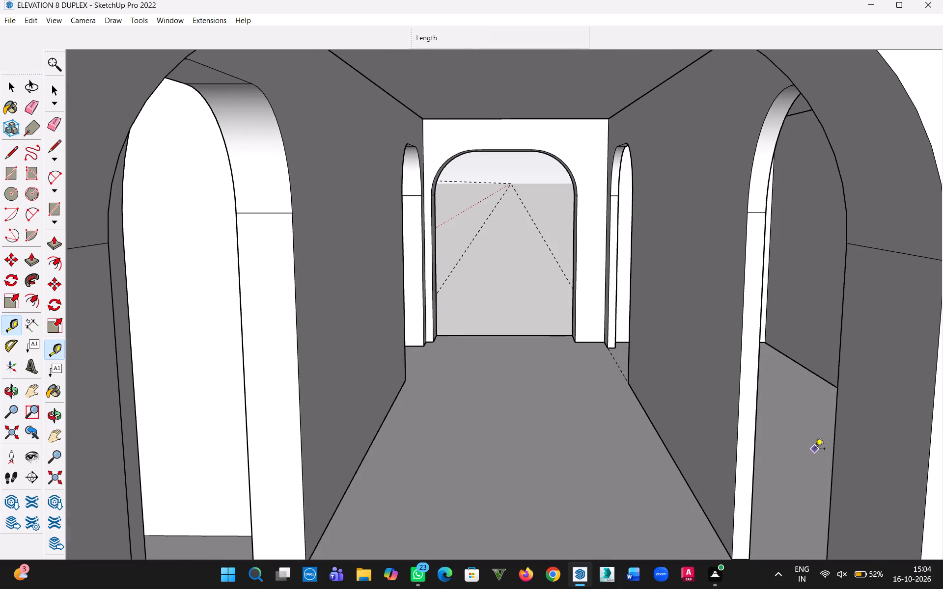
{"action": "key", "text": "Escape"}
Hide the upper-floor wall group, leaving the floor and roof slabs in view.
{"action": "left_click", "coordinate": [11, 84]}
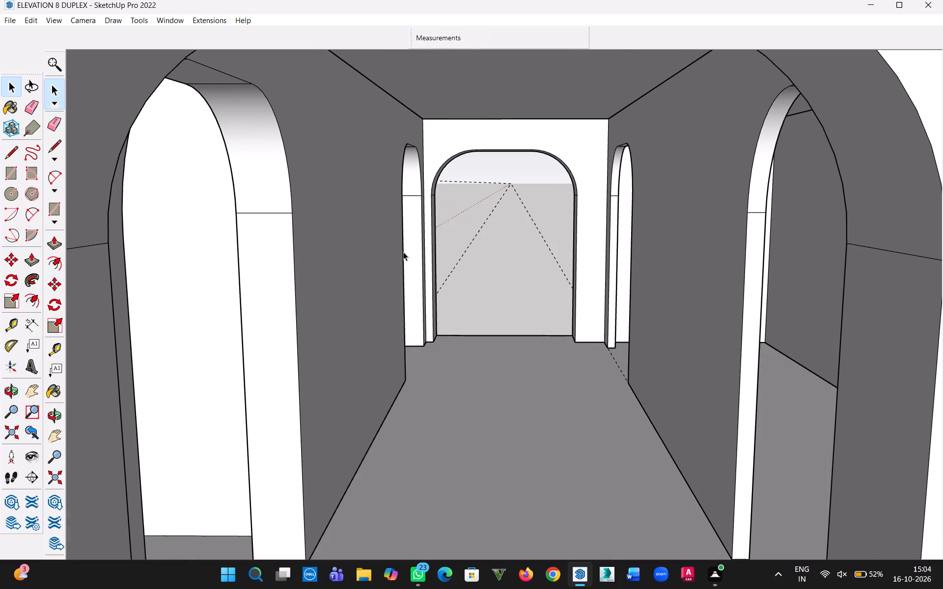
{"action": "left_click", "coordinate": [333, 267]}
{"action": "right_click", "coordinate": [333, 267]}
{"action": "left_click", "coordinate": [380, 297]}
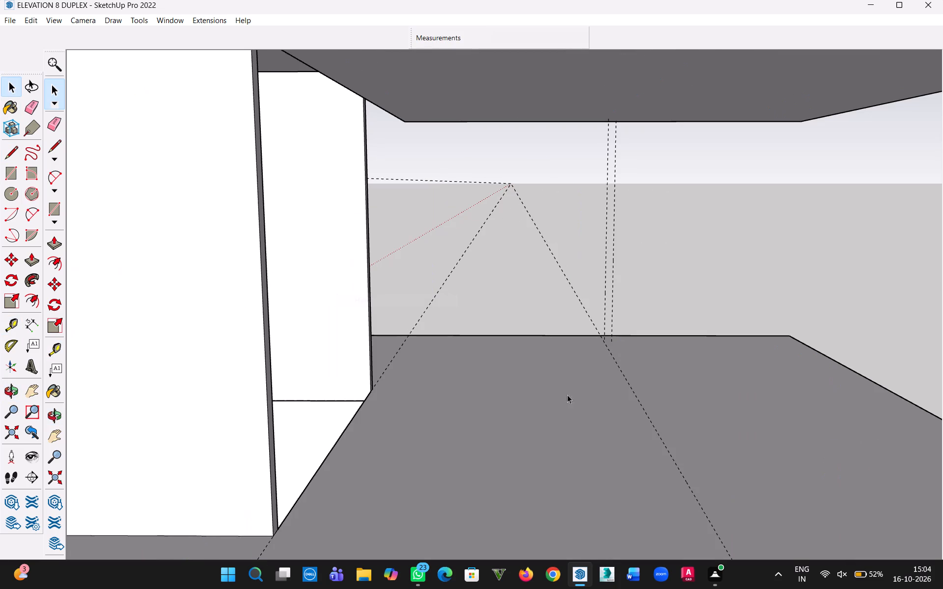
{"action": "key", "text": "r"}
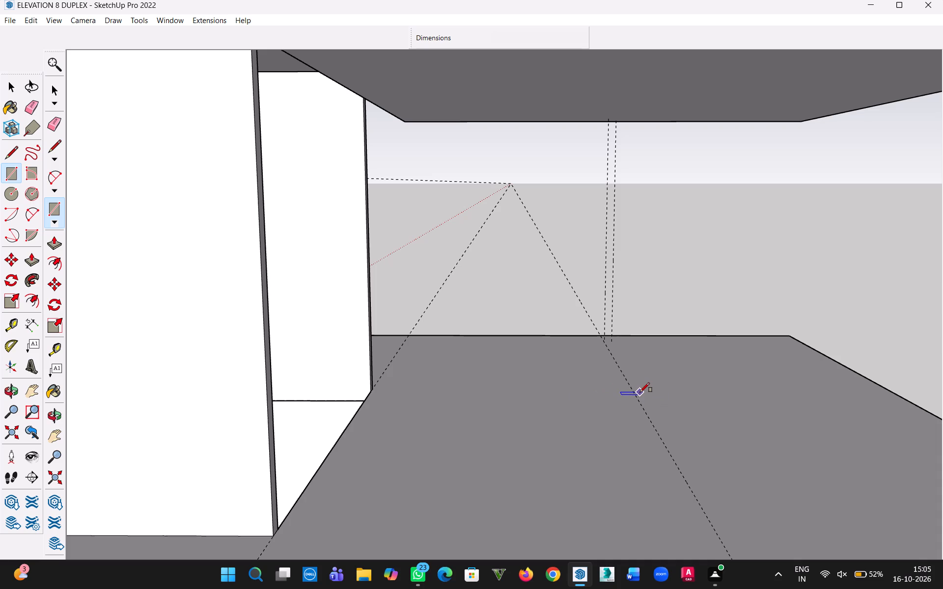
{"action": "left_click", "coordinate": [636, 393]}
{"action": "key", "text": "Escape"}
Add a second floor guide parallel to the partition guide, offset 6" farther from the front of the house.
{"action": "key", "text": "t"}
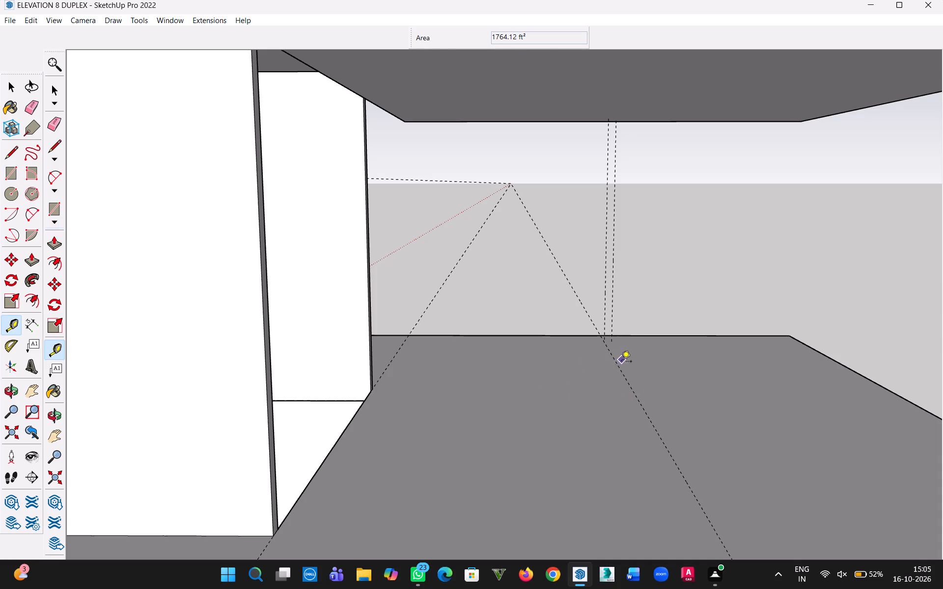
{"action": "left_click", "coordinate": [622, 374]}
{"action": "type", "text": "6\""}
{"action": "key", "text": "Return"}
{"action": "middle_click_drag", "start_coordinate": [698, 383], "coordinate": [607, 444]}
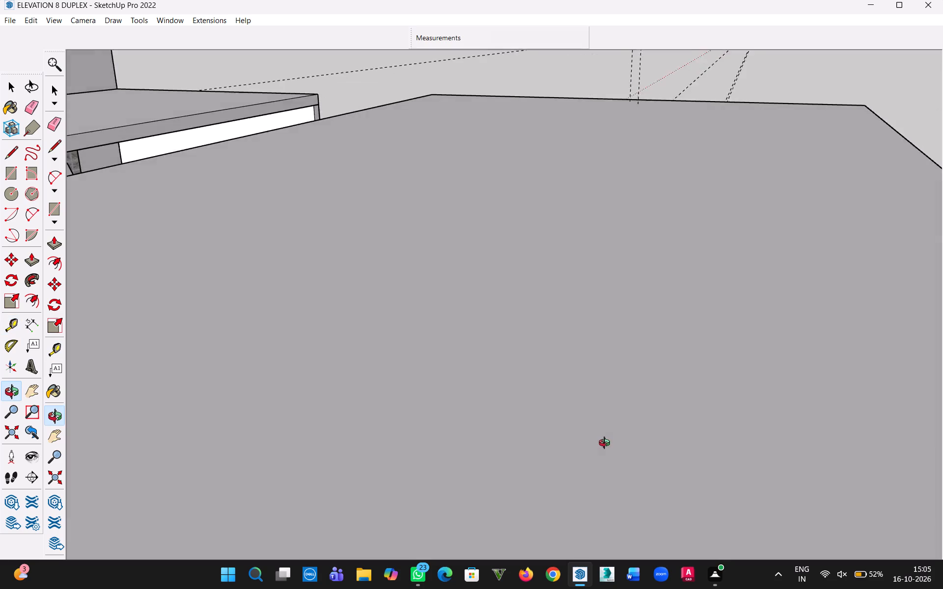
{"action": "middle_click_drag", "start_coordinate": [607, 444], "coordinate": [656, 356]}
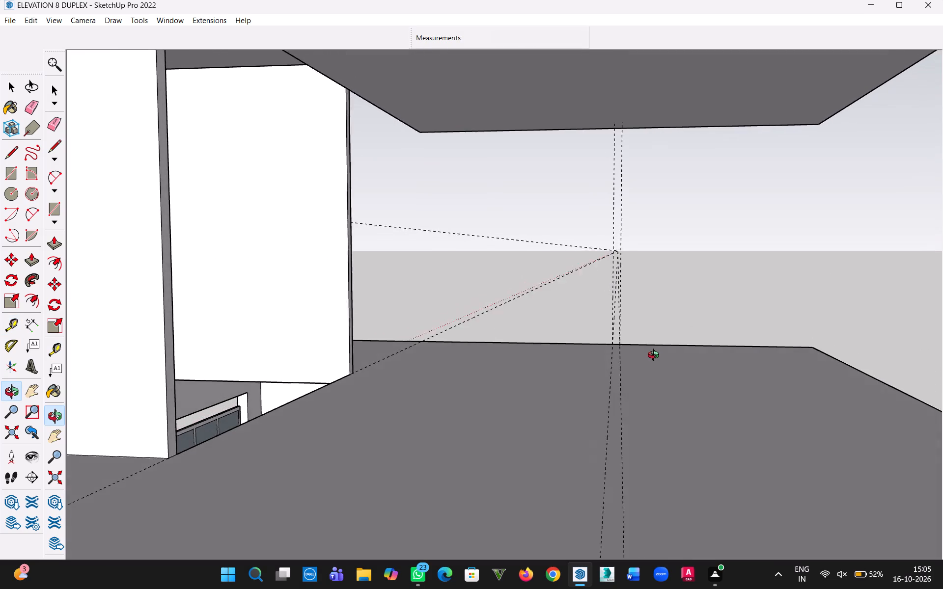
Copy the left ground-floor front window onto the upper floor slab, placing its bottom corner on the slab's right side edge behind the partition guides.
{"action": "middle_click_drag", "start_coordinate": [656, 356], "coordinate": [625, 368]}
{"action": "scroll", "coordinate": [625, 369], "scroll_direction": "down", "scroll_amount": 7}
{"action": "middle_click_drag", "start_coordinate": [638, 409], "coordinate": [562, 429]}
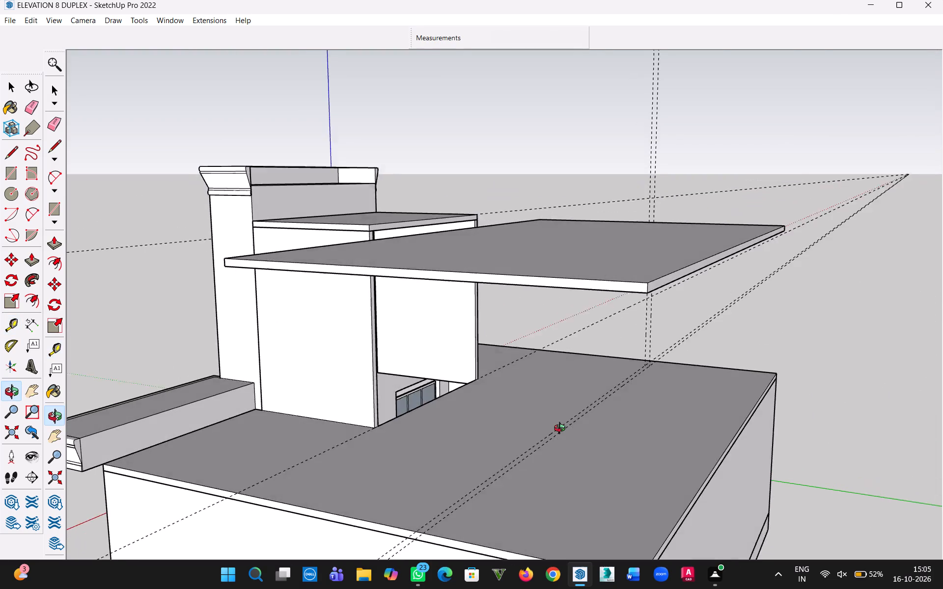
{"action": "middle_click_drag", "start_coordinate": [562, 429], "coordinate": [532, 448]}
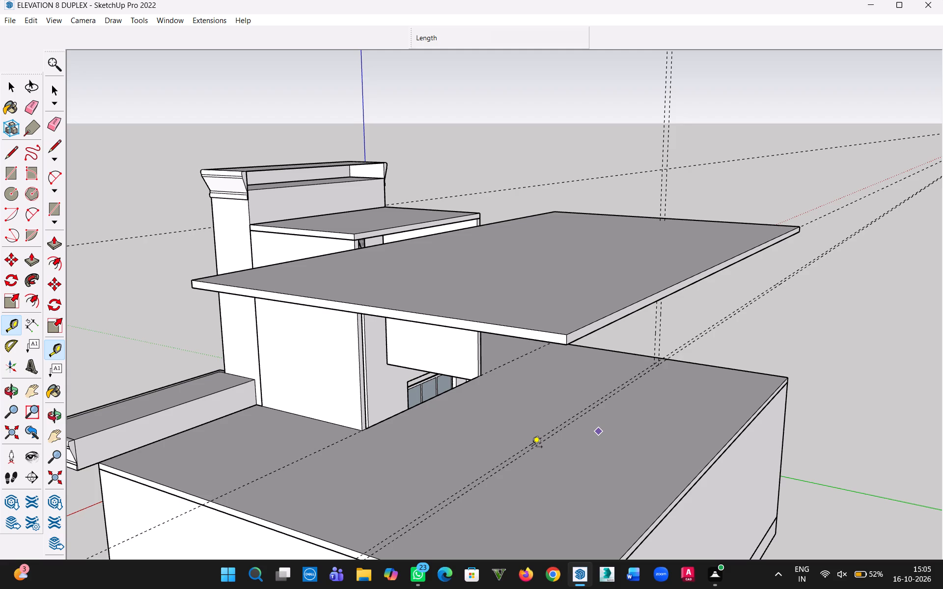
{"action": "scroll", "coordinate": [505, 477], "scroll_direction": "down", "scroll_amount": 3}
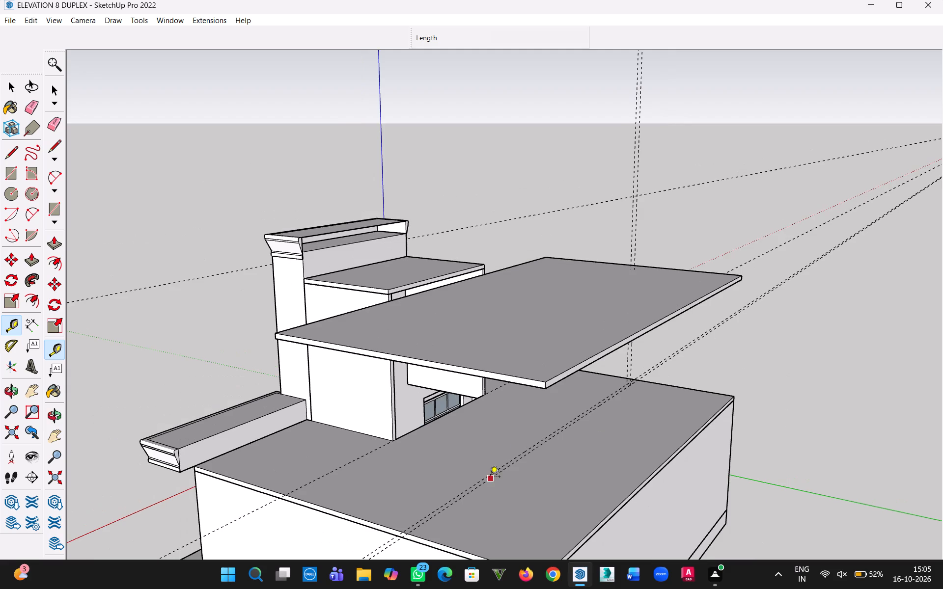
{"action": "key", "text": "h"}
{"action": "left_click_drag", "start_coordinate": [397, 459], "coordinate": [606, 345]}
{"action": "middle_click_drag", "start_coordinate": [445, 445], "coordinate": [942, 383]}
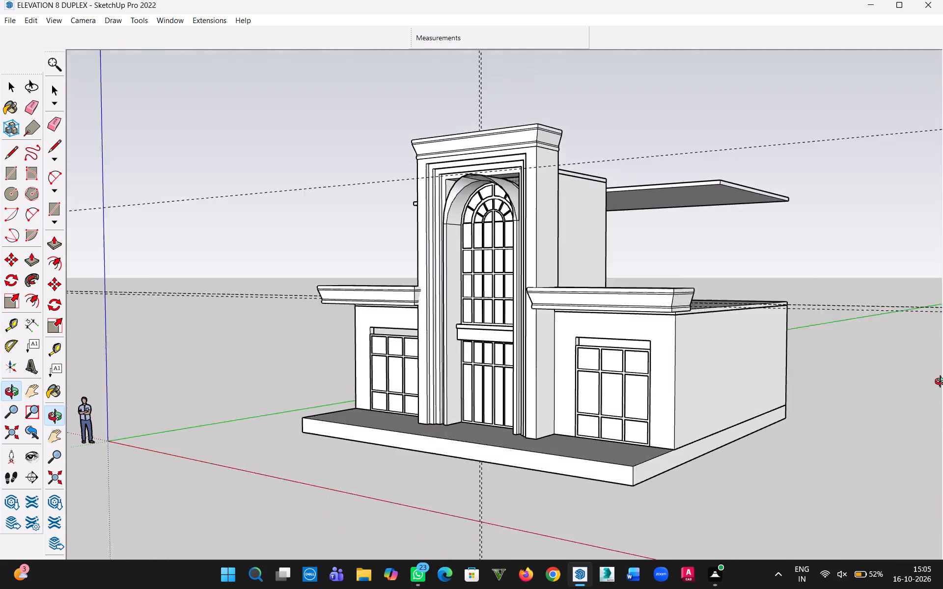
{"action": "middle_click_drag", "start_coordinate": [942, 383], "coordinate": [942, 371]}
{"action": "middle_click_drag", "start_coordinate": [464, 422], "coordinate": [676, 454]}
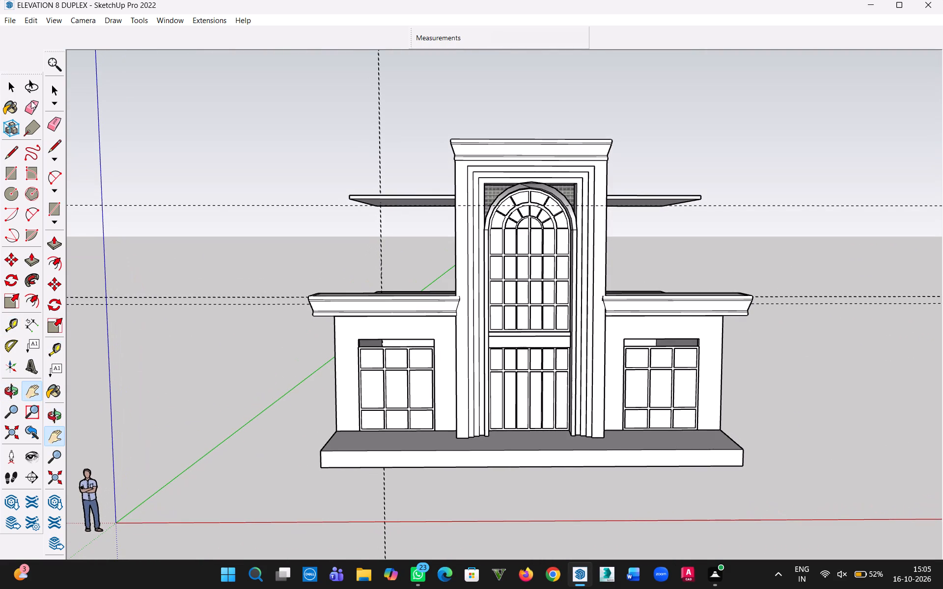
{"action": "left_click", "coordinate": [14, 81]}
{"action": "left_click", "coordinate": [177, 199]}
{"action": "scroll", "coordinate": [452, 340], "scroll_direction": "up", "scroll_amount": 3}
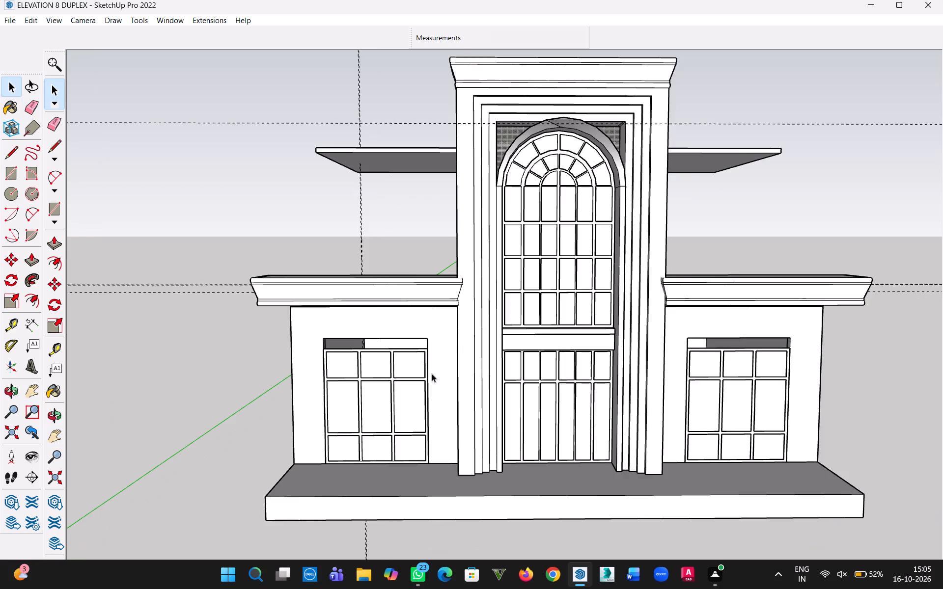
{"action": "scroll", "coordinate": [432, 374], "scroll_direction": "up", "scroll_amount": 2}
{"action": "left_click", "coordinate": [372, 390]}
{"action": "key", "text": "m"}
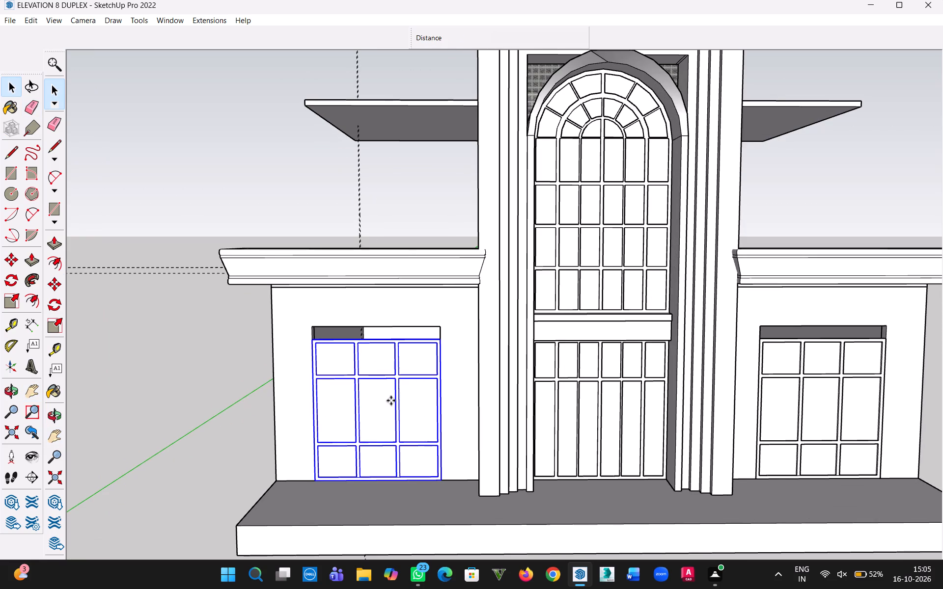
{"action": "scroll", "coordinate": [425, 486], "scroll_direction": "up", "scroll_amount": 7}
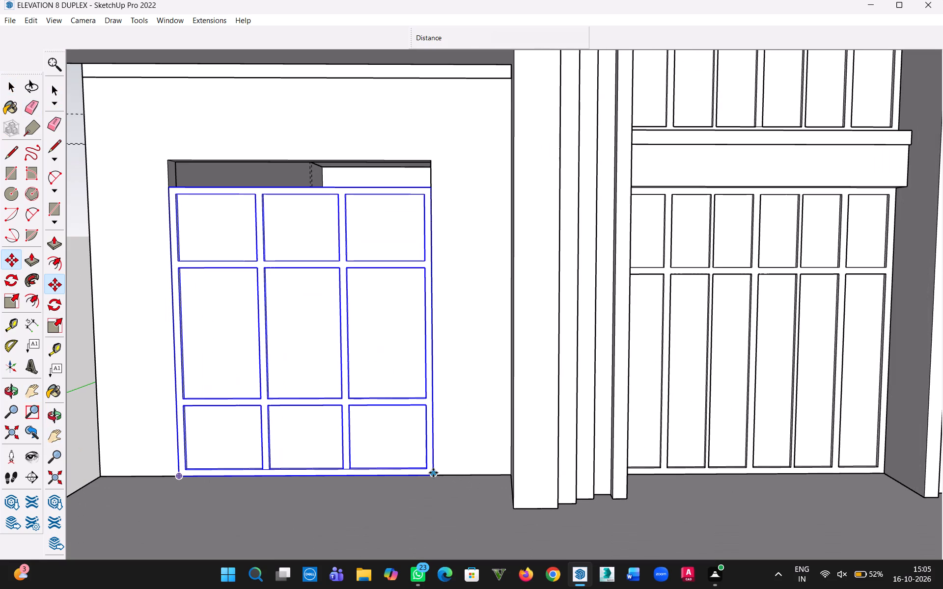
{"action": "left_click", "coordinate": [433, 473]}
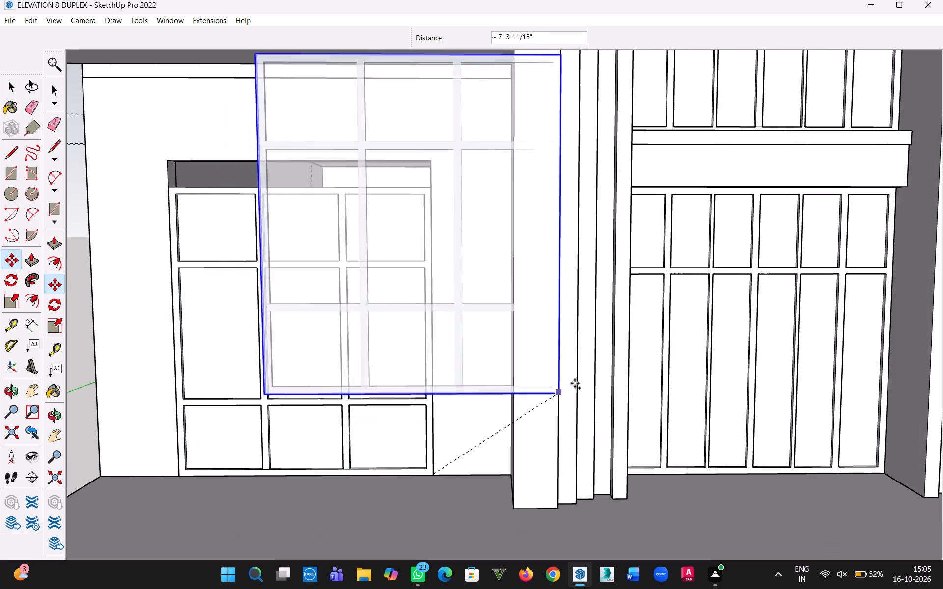
{"action": "scroll", "coordinate": [632, 371], "scroll_direction": "down", "scroll_amount": 3}
{"action": "key", "text": "h"}
{"action": "left_click_drag", "start_coordinate": [735, 331], "coordinate": [12, 533]}
{"action": "scroll", "coordinate": [463, 386], "scroll_direction": "down", "scroll_amount": 3}
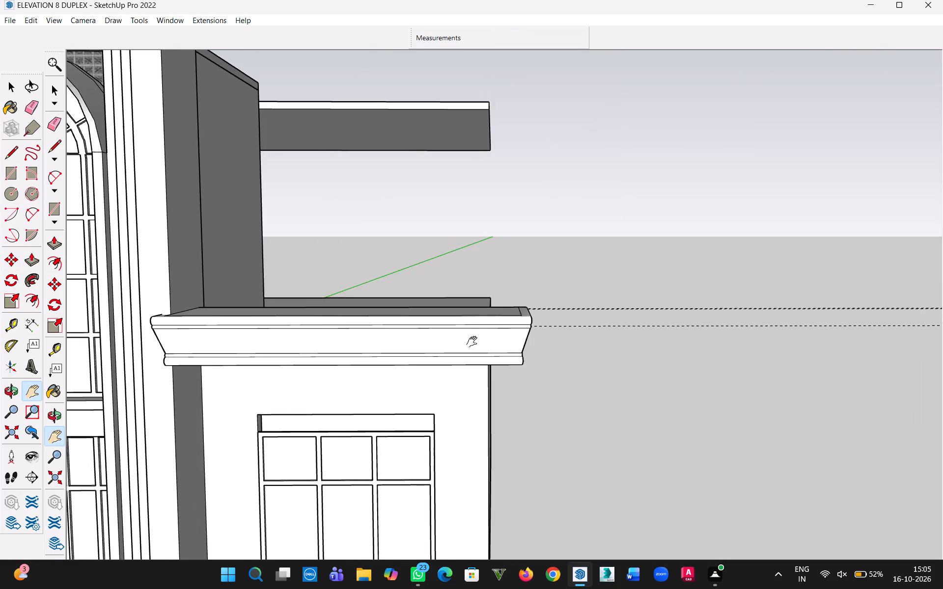
{"action": "middle_click_drag", "start_coordinate": [479, 333], "coordinate": [53, 402]}
{"action": "scroll", "coordinate": [594, 348], "scroll_direction": "up", "scroll_amount": 5}
{"action": "middle_click_drag", "start_coordinate": [693, 296], "coordinate": [529, 393]}
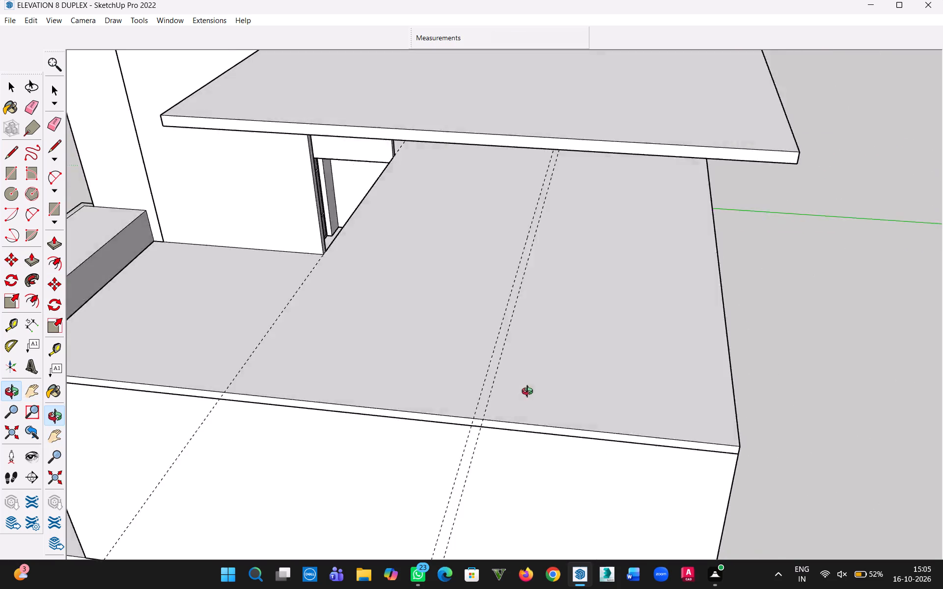
{"action": "middle_click_drag", "start_coordinate": [529, 393], "coordinate": [374, 390]}
{"action": "key", "text": "Escape"}
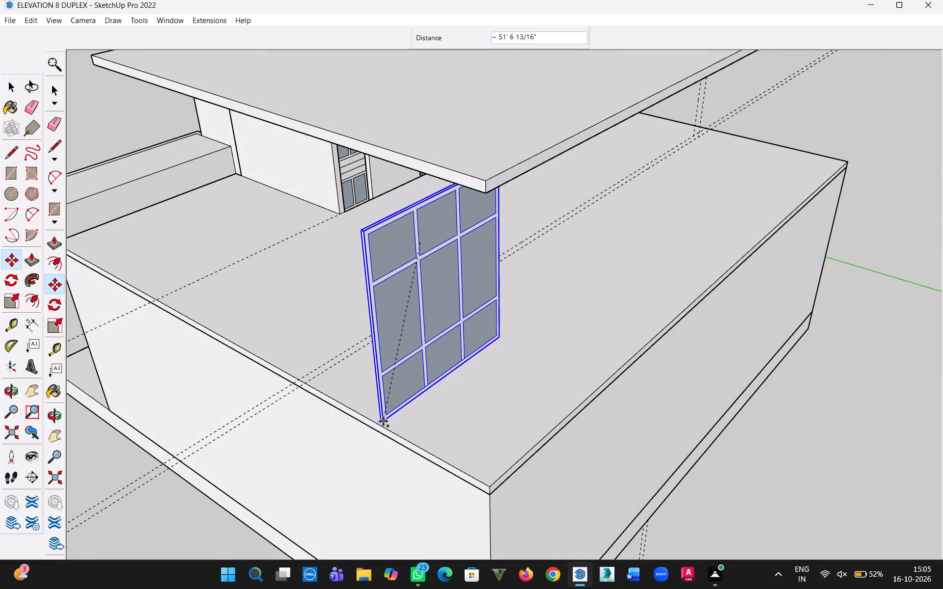
{"action": "left_click", "coordinate": [382, 424]}
Move the copied window about 5' 8" toward the front along the slab's side edge, snapping its bottom corner to the rear partition guide.
{"action": "middle_click_drag", "start_coordinate": [355, 427], "coordinate": [451, 412]}
{"action": "scroll", "coordinate": [487, 424], "scroll_direction": "up", "scroll_amount": 9}
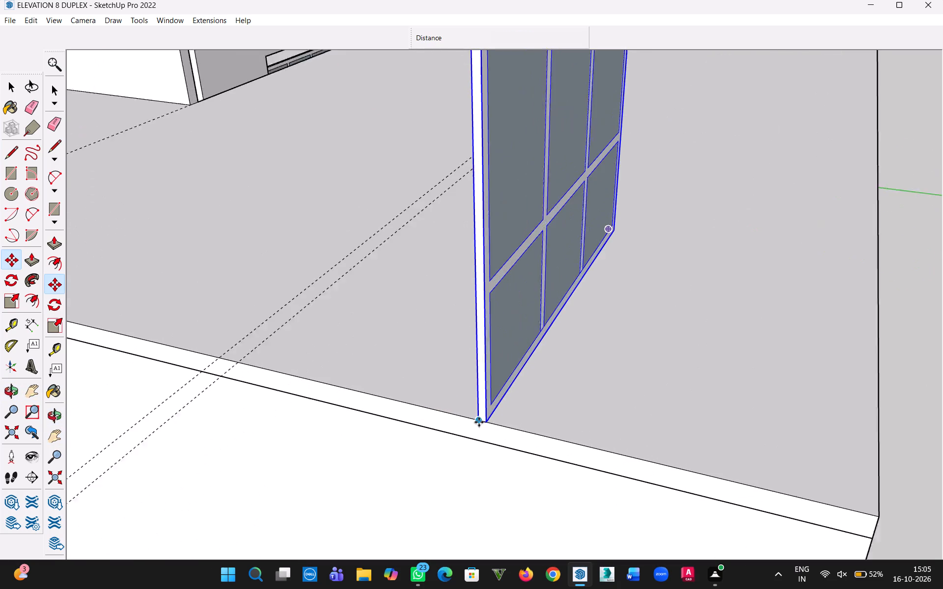
{"action": "scroll", "coordinate": [479, 422], "scroll_direction": "up", "scroll_amount": 1}
{"action": "left_click", "coordinate": [479, 422]}
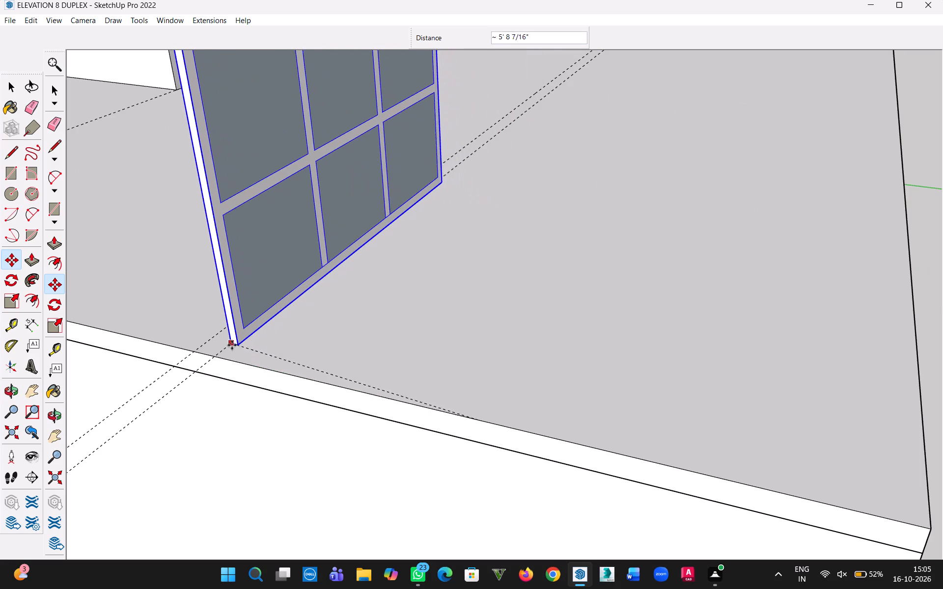
{"action": "scroll", "coordinate": [215, 352], "scroll_direction": "up", "scroll_amount": 8}
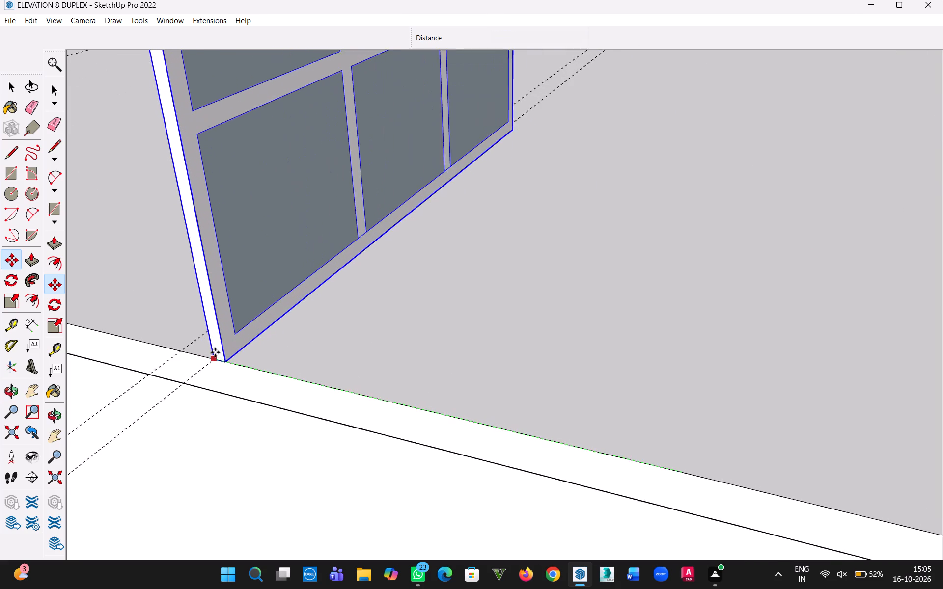
{"action": "scroll", "coordinate": [215, 352], "scroll_direction": "up", "scroll_amount": 1}
{"action": "left_click", "coordinate": [212, 364]}
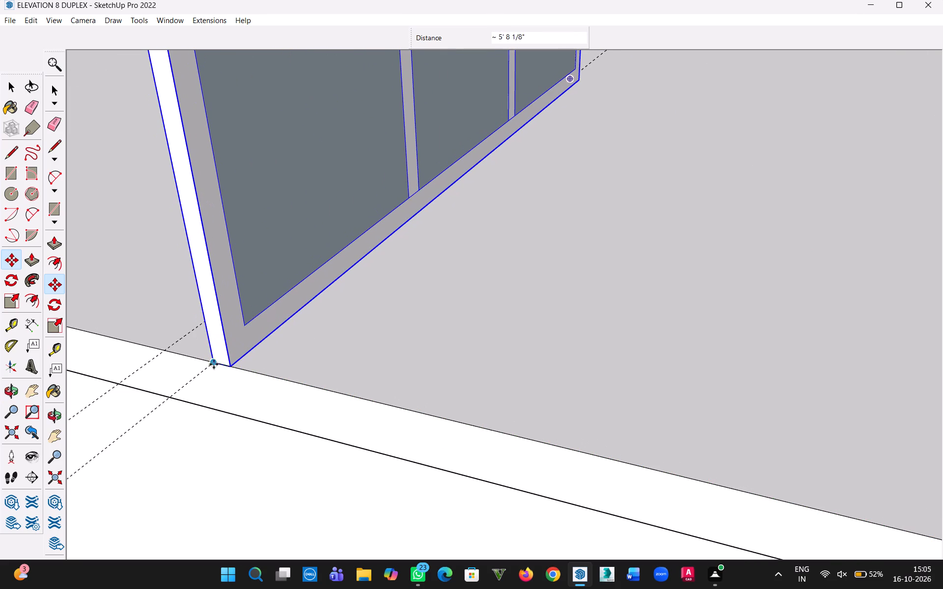
Move the copied window inward from the slab's side edge along the rear partition guide, entering 4 for the distance.
{"action": "left_click", "coordinate": [214, 363]}
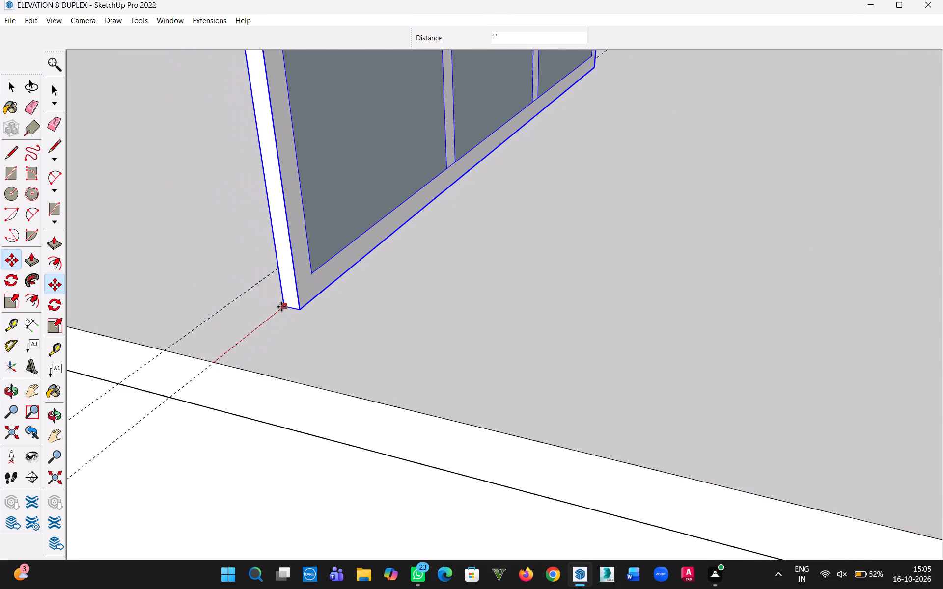
{"action": "key", "text": "4"}
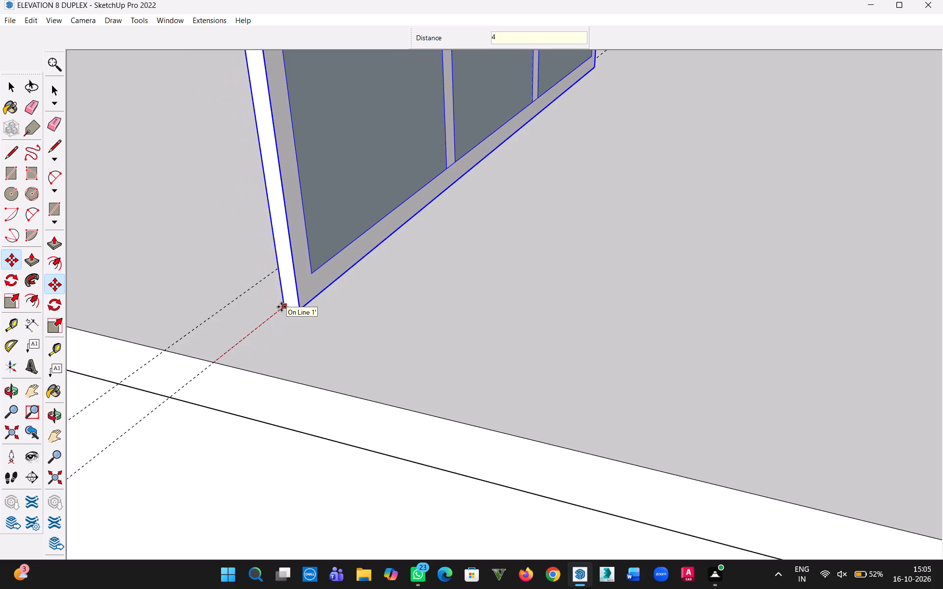
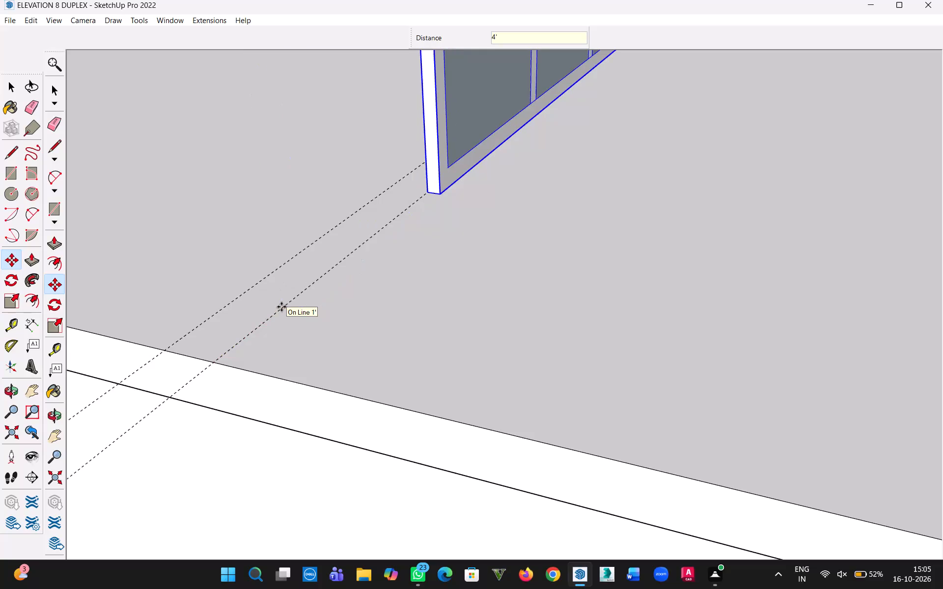
Copy the upper-floor window about 33' 9" along the rear partition guide to near the slab's left side edge.
{"action": "scroll", "coordinate": [368, 279], "scroll_direction": "down", "scroll_amount": 5}
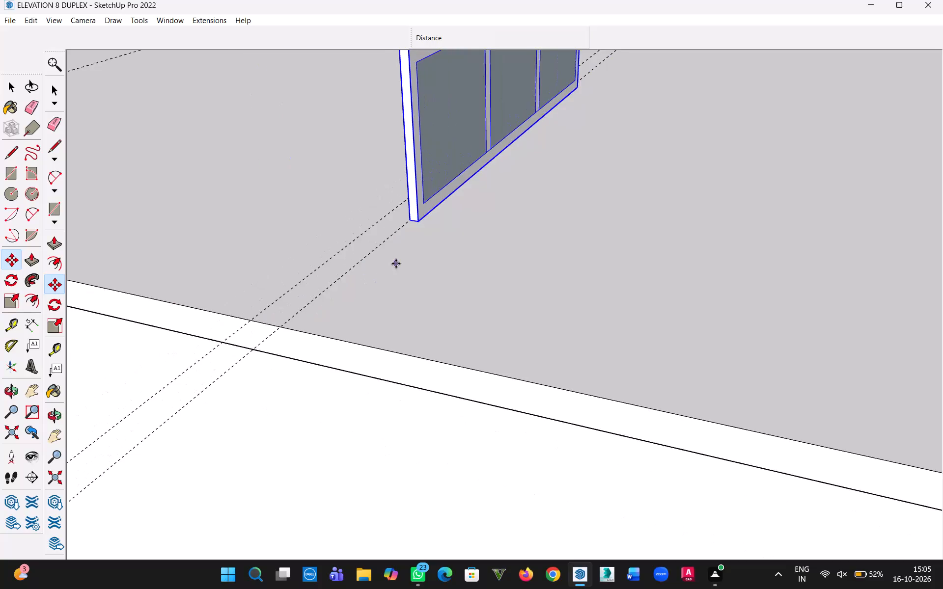
{"action": "scroll", "coordinate": [396, 264], "scroll_direction": "down", "scroll_amount": 17}
{"action": "key", "text": "h"}
{"action": "left_click_drag", "start_coordinate": [569, 241], "coordinate": [281, 455]}
{"action": "scroll", "coordinate": [250, 334], "scroll_direction": "up", "scroll_amount": 10}
{"action": "middle_click_drag", "start_coordinate": [299, 335], "coordinate": [0, 378]}
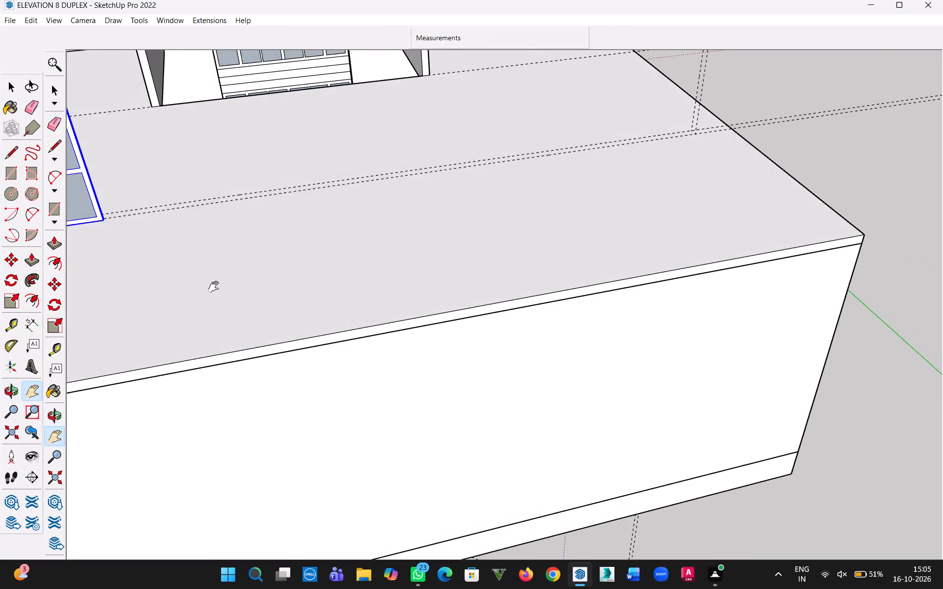
{"action": "middle_click_drag", "start_coordinate": [484, 259], "coordinate": [2, 310]}
{"action": "scroll", "coordinate": [310, 91], "scroll_direction": "up", "scroll_amount": 6}
{"action": "scroll", "coordinate": [380, 142], "scroll_direction": "down", "scroll_amount": 2}
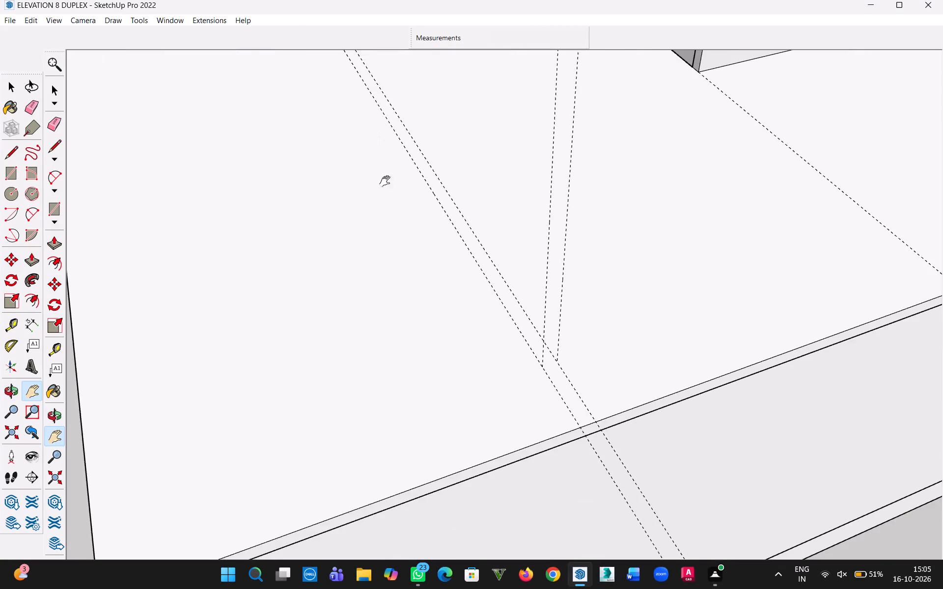
{"action": "key", "text": "h"}
{"action": "left_click_drag", "start_coordinate": [391, 191], "coordinate": [523, 581]}
{"action": "middle_click_drag", "start_coordinate": [530, 521], "coordinate": [402, 307]}
{"action": "scroll", "coordinate": [537, 438], "scroll_direction": "up", "scroll_amount": 8}
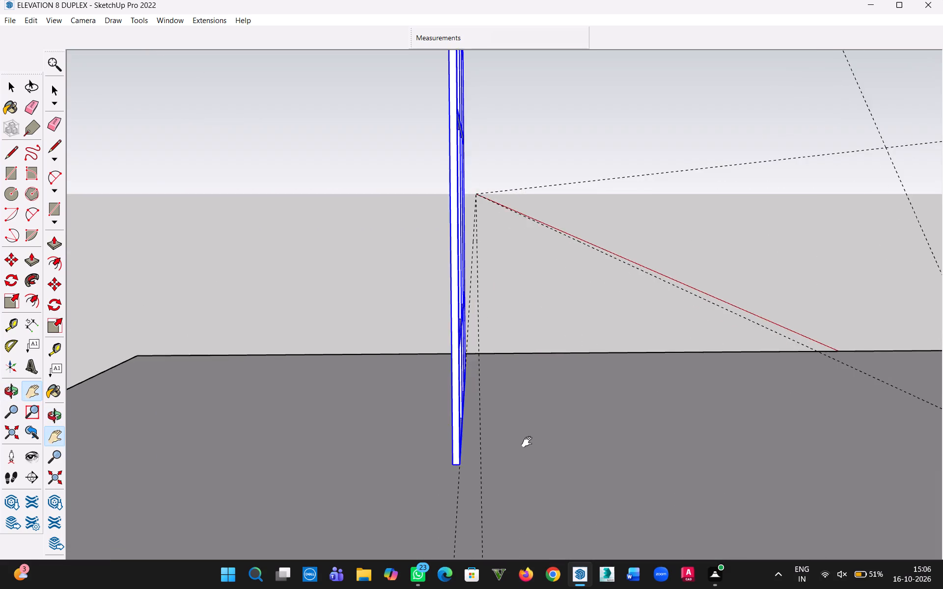
{"action": "middle_click_drag", "start_coordinate": [523, 465], "coordinate": [369, 495]}
{"action": "key", "text": "m"}
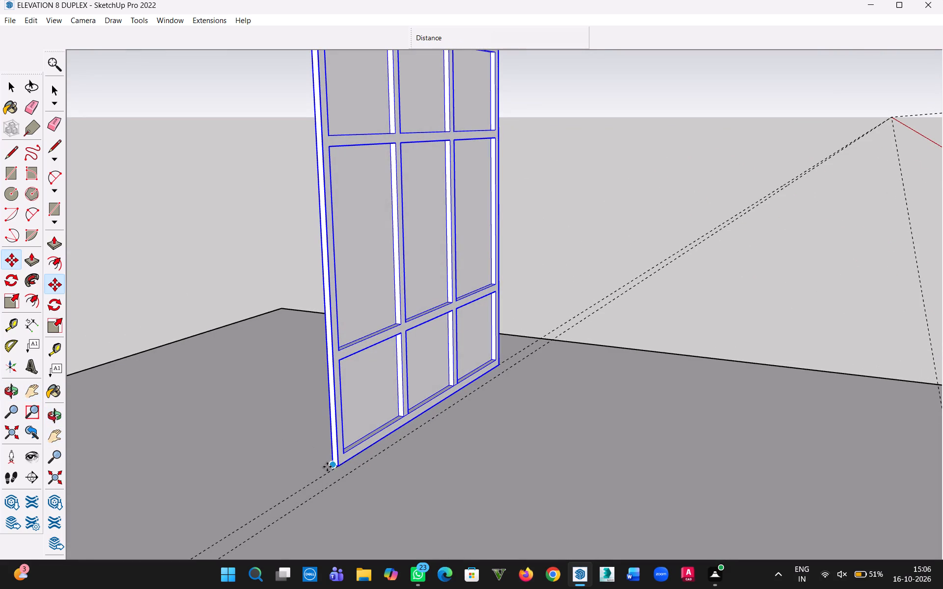
{"action": "scroll", "coordinate": [331, 472], "scroll_direction": "up", "scroll_amount": 9}
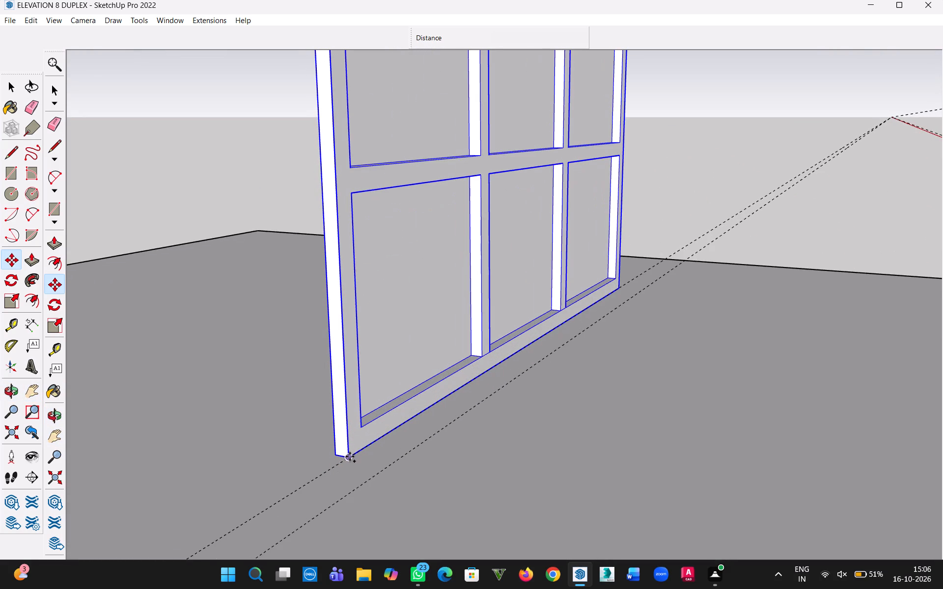
{"action": "left_click", "coordinate": [350, 456]}
{"action": "scroll", "coordinate": [232, 466], "scroll_direction": "down", "scroll_amount": 14}
{"action": "key", "text": "h"}
{"action": "left_click_drag", "start_coordinate": [204, 495], "coordinate": [574, 304]}
{"action": "scroll", "coordinate": [419, 411], "scroll_direction": "down", "scroll_amount": 14}
{"action": "left_click", "coordinate": [16, 430]}
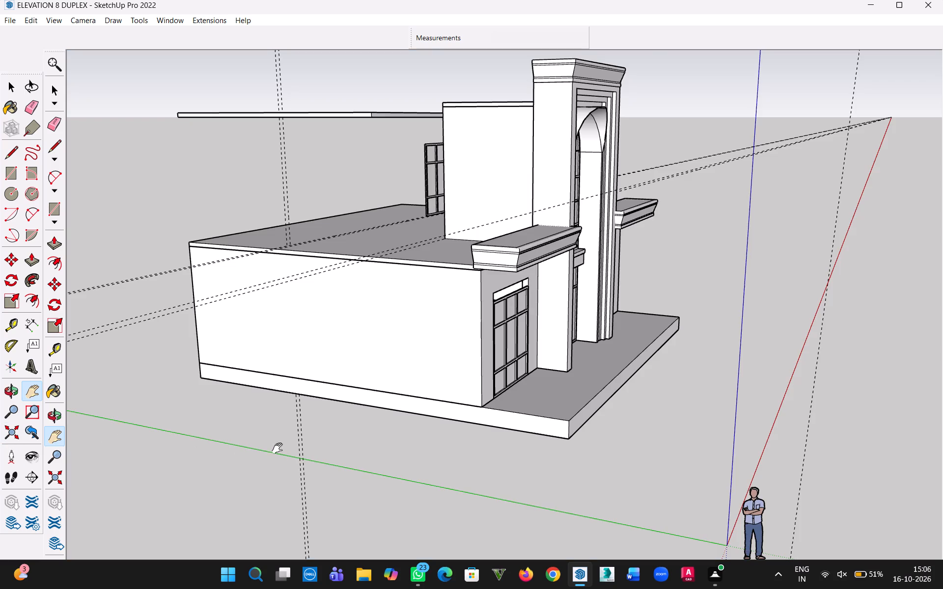
{"action": "scroll", "coordinate": [367, 212], "scroll_direction": "up", "scroll_amount": 8}
{"action": "middle_click_drag", "start_coordinate": [270, 292], "coordinate": [395, 303]}
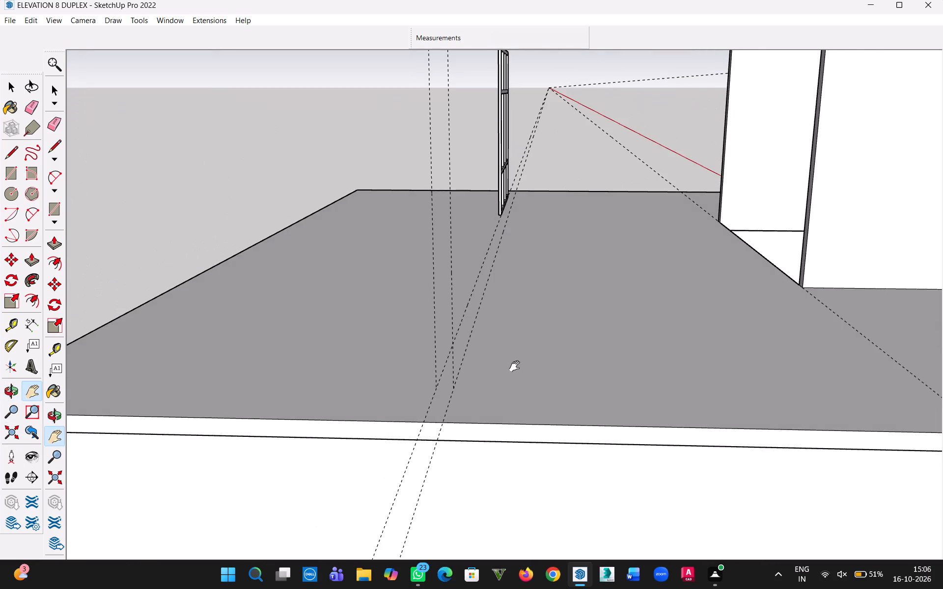
{"action": "middle_click_drag", "start_coordinate": [517, 367], "coordinate": [237, 431]}
{"action": "key", "text": "Escape"}
{"action": "scroll", "coordinate": [400, 345], "scroll_direction": "up", "scroll_amount": 7}
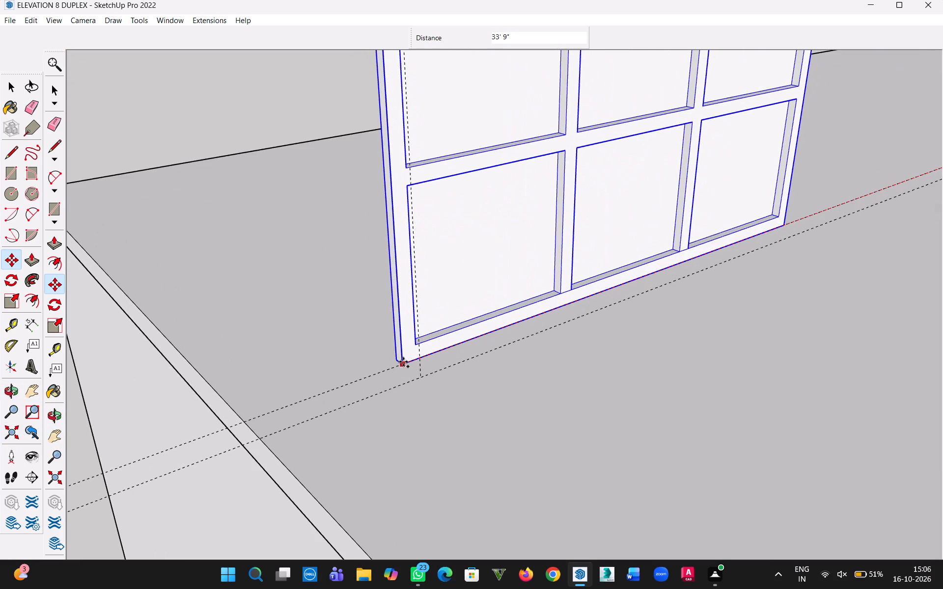
{"action": "left_click", "coordinate": [403, 362]}
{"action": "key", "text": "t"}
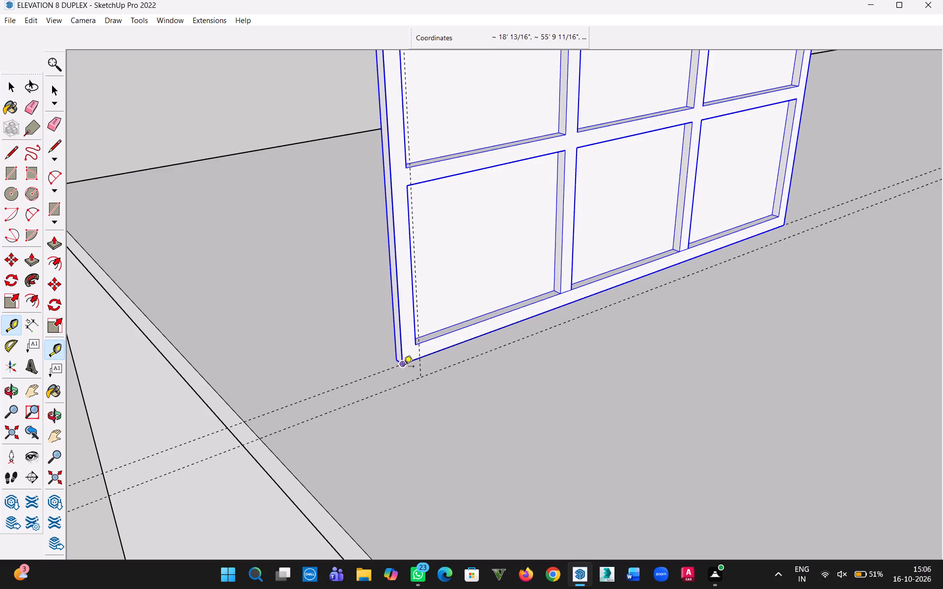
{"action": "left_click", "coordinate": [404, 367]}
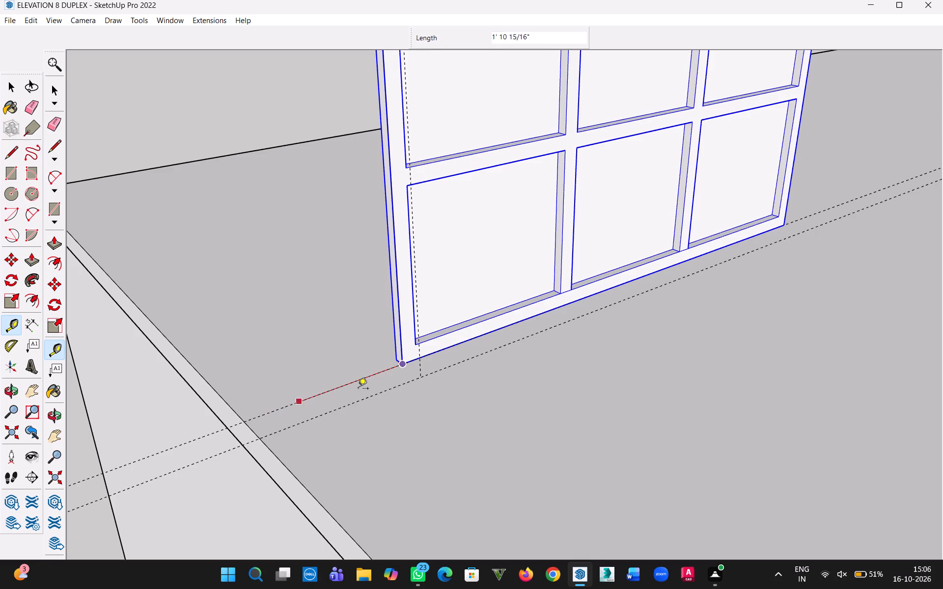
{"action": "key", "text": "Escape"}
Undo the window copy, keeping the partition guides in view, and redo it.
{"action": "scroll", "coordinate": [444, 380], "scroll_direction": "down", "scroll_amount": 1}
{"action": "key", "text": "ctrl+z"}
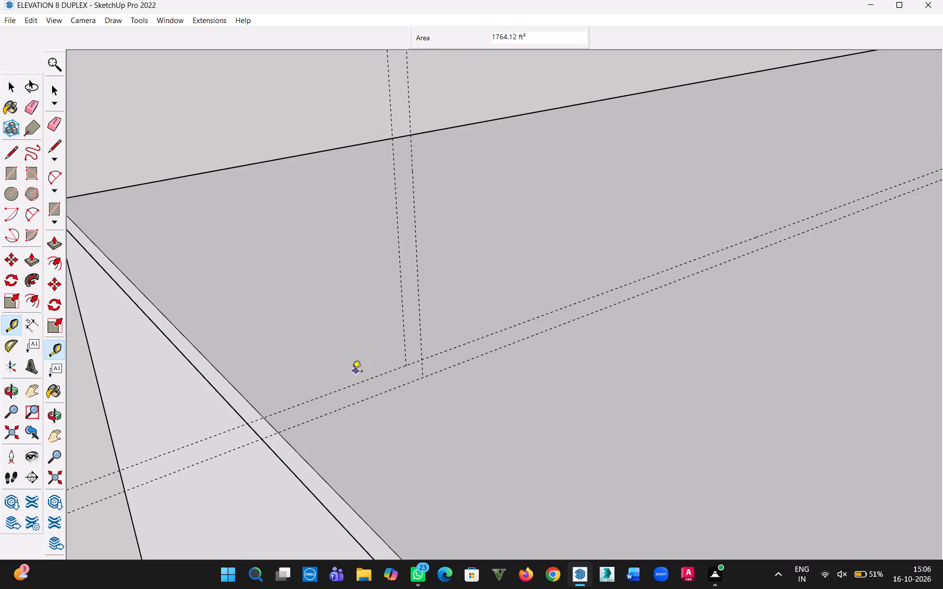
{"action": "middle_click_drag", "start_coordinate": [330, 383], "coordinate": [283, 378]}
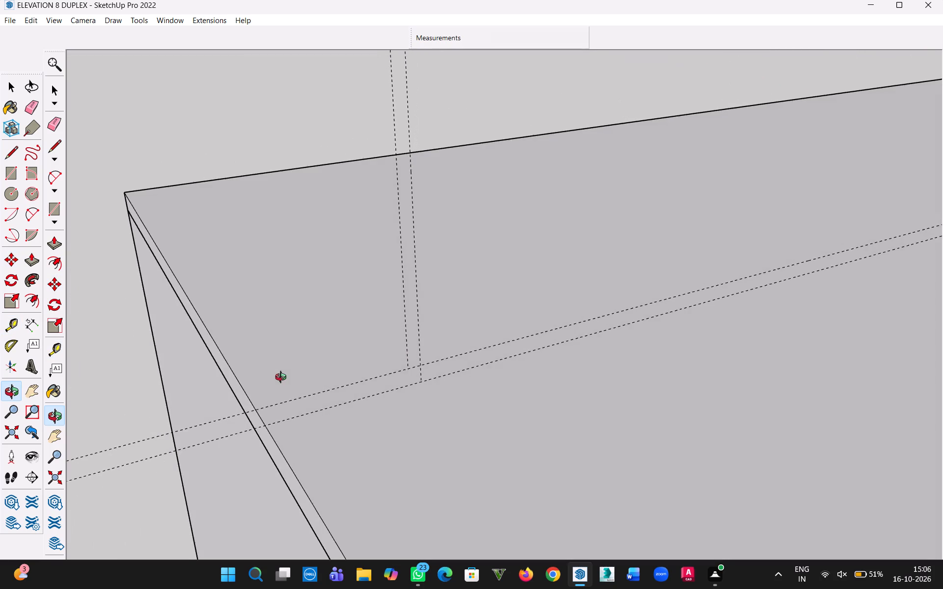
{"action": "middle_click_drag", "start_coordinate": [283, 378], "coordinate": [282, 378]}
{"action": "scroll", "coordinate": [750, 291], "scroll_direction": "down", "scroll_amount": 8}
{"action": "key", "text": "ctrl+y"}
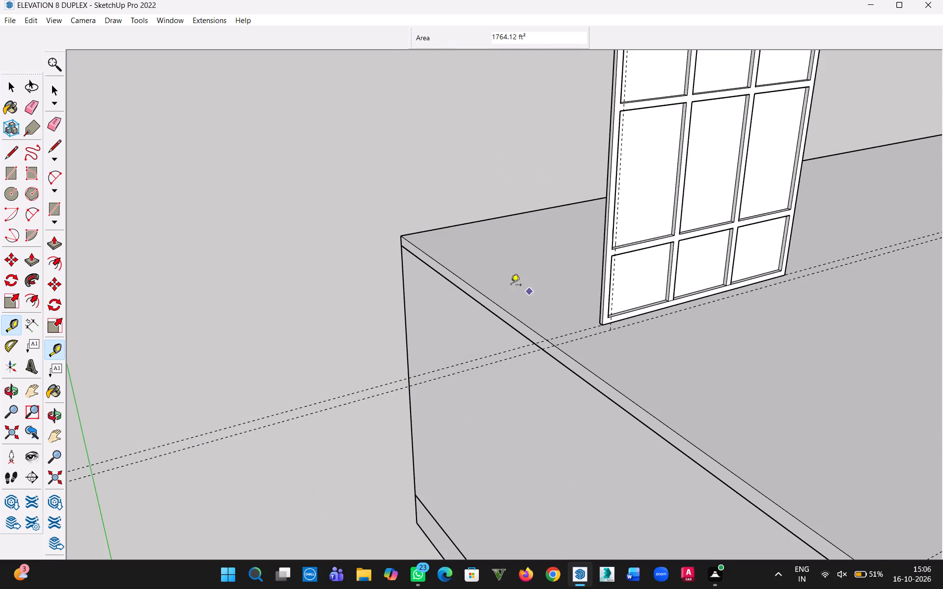
Move the new window copy outward along the rear partition guide, snapping its bottom corner to the slab's left side edge.
{"action": "scroll", "coordinate": [435, 269], "scroll_direction": "up", "scroll_amount": 3}
{"action": "left_click", "coordinate": [14, 93]}
{"action": "scroll", "coordinate": [627, 234], "scroll_direction": "up", "scroll_amount": 4}
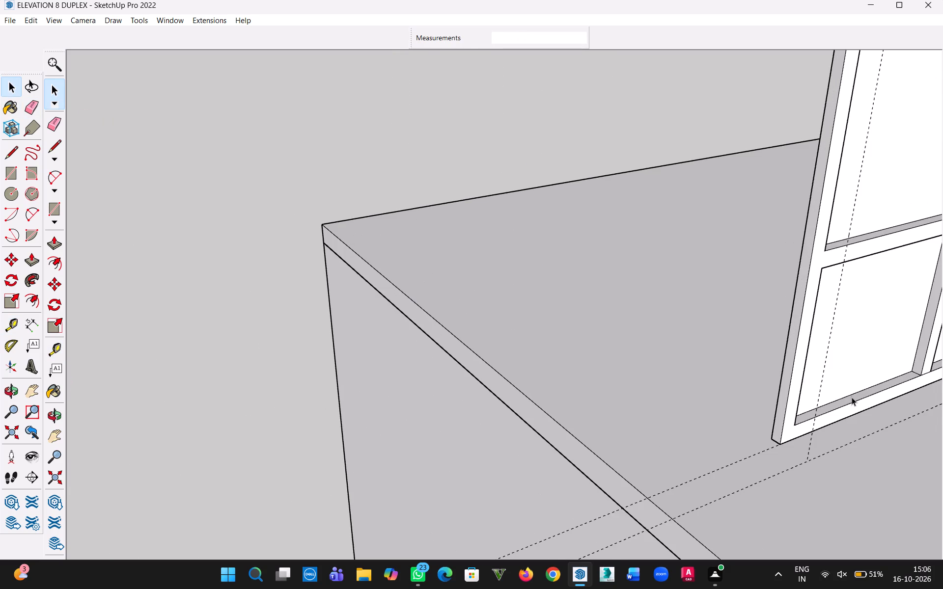
{"action": "left_click", "coordinate": [846, 398]}
{"action": "key", "text": "m"}
{"action": "left_click", "coordinate": [811, 486]}
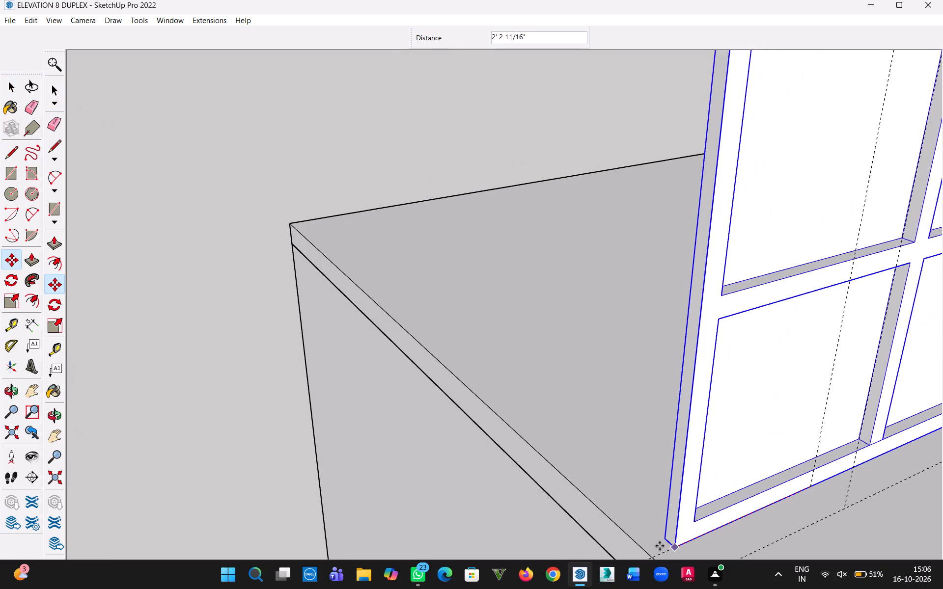
{"action": "left_click", "coordinate": [649, 559]}
Move the left window copy 4' inward from the slab's side edge along the rear partition guide and deselect it.
{"action": "scroll", "coordinate": [647, 535], "scroll_direction": "down", "scroll_amount": 5}
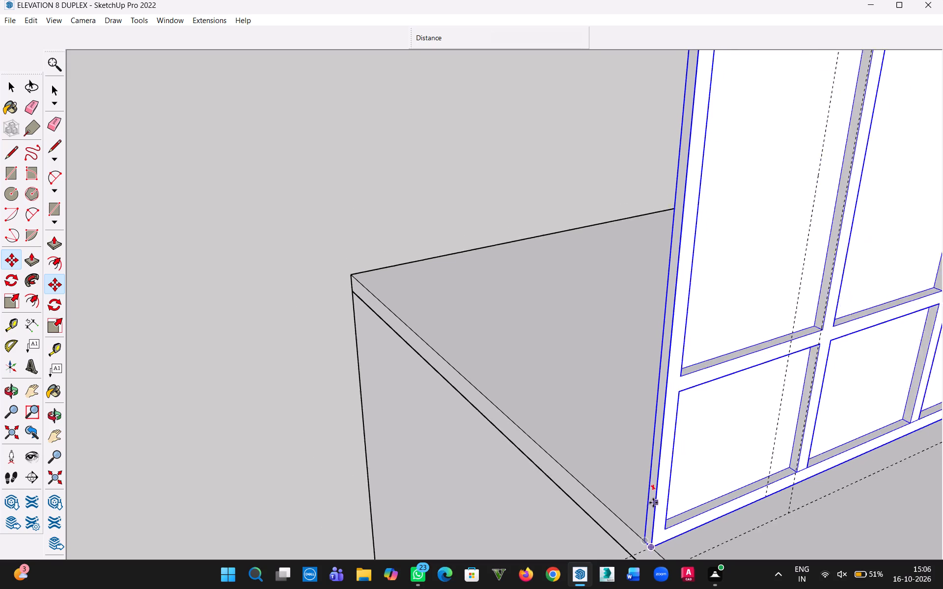
{"action": "scroll", "coordinate": [653, 503], "scroll_direction": "down", "scroll_amount": 1}
{"action": "key", "text": "h"}
{"action": "left_click_drag", "start_coordinate": [665, 540], "coordinate": [621, 437]}
{"action": "middle_click_drag", "start_coordinate": [620, 435], "coordinate": [632, 447]}
{"action": "scroll", "coordinate": [635, 447], "scroll_direction": "up", "scroll_amount": 5}
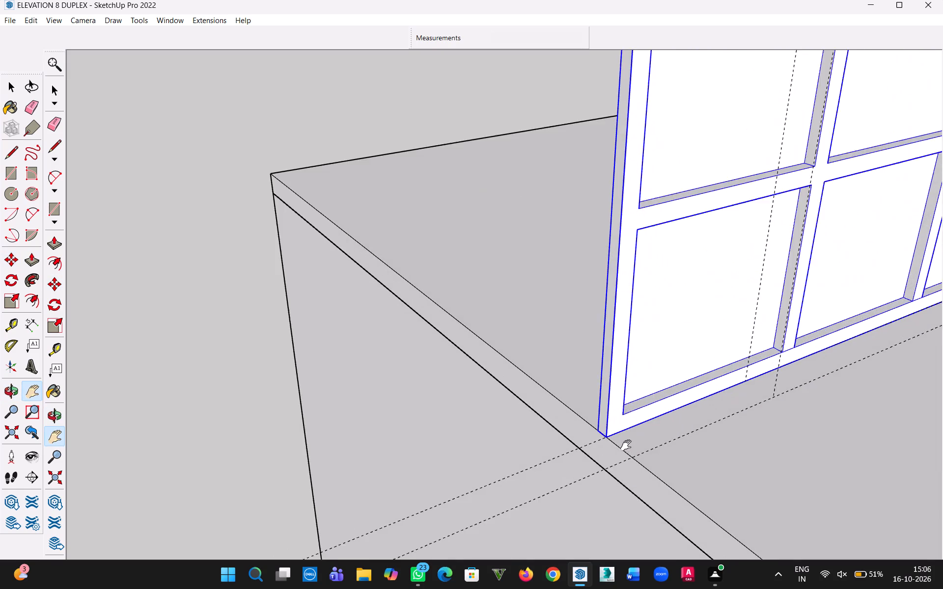
{"action": "scroll", "coordinate": [628, 446], "scroll_direction": "up", "scroll_amount": 4}
{"action": "key", "text": "Escape"}
{"action": "left_click", "coordinate": [599, 434]}
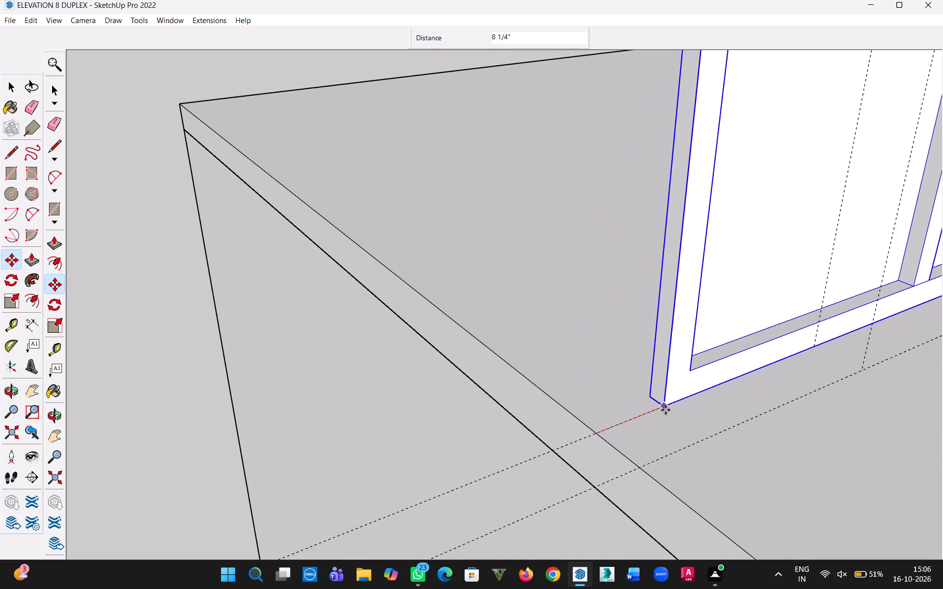
{"action": "type", "text": "4'"}
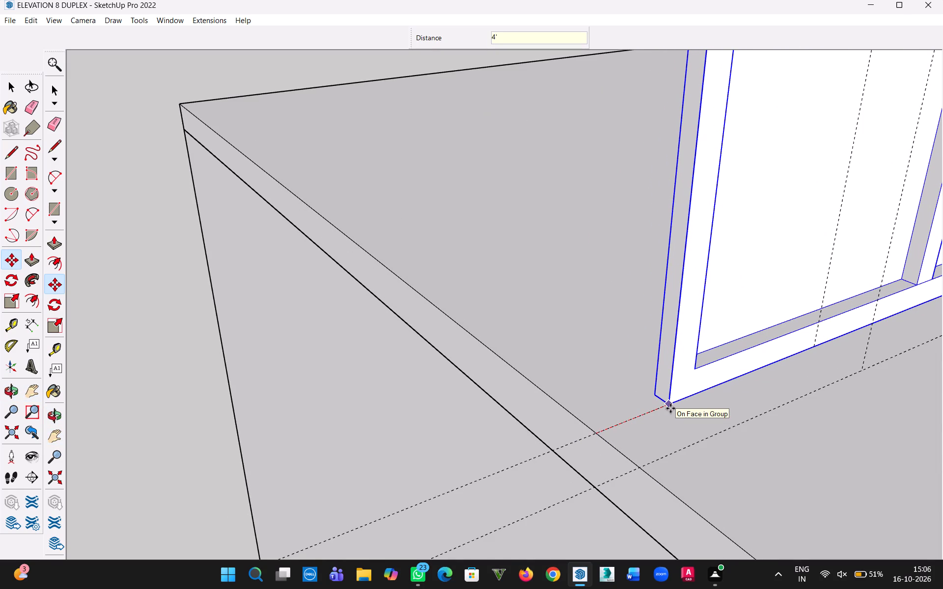
{"action": "key", "text": "Return"}
{"action": "left_click", "coordinate": [10, 90]}
{"action": "left_click", "coordinate": [98, 80]}
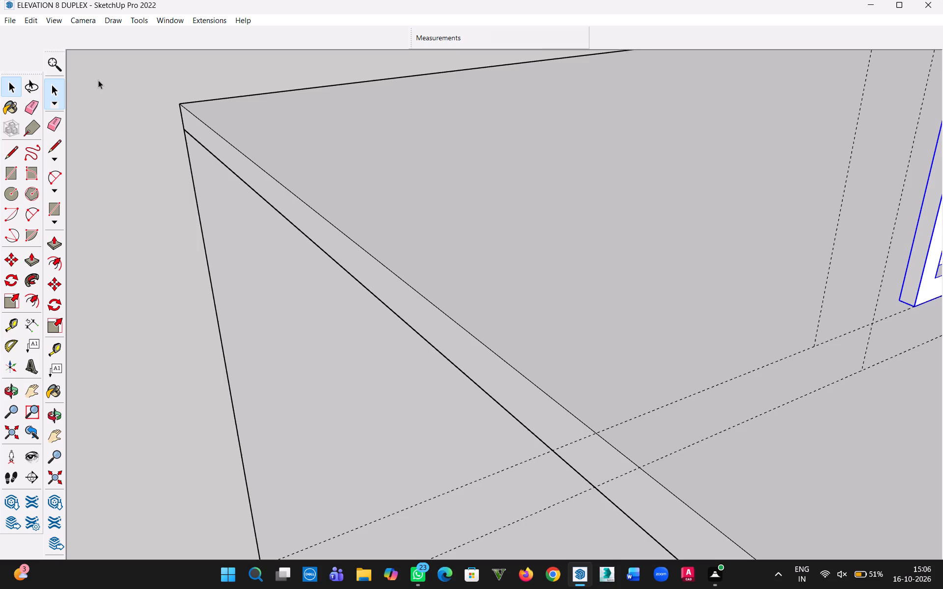
Unhide the upper floor's hidden front walls with the round-cornered openings.
{"action": "scroll", "coordinate": [162, 134], "scroll_direction": "down", "scroll_amount": 13}
{"action": "middle_click_drag", "start_coordinate": [163, 149], "coordinate": [312, 223]}
{"action": "scroll", "coordinate": [285, 242], "scroll_direction": "down", "scroll_amount": 5}
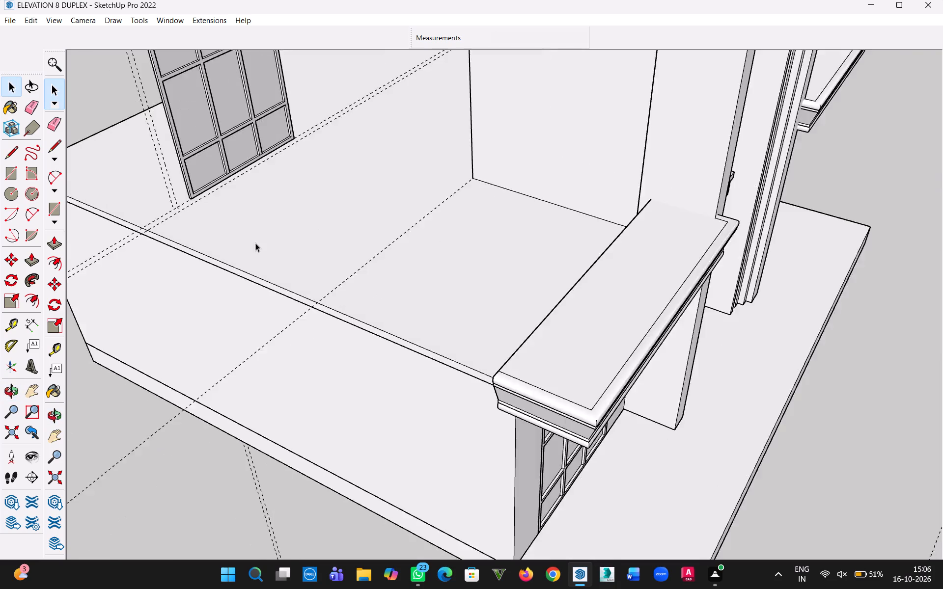
{"action": "scroll", "coordinate": [255, 243], "scroll_direction": "down", "scroll_amount": 8}
{"action": "left_click", "coordinate": [36, 25]}
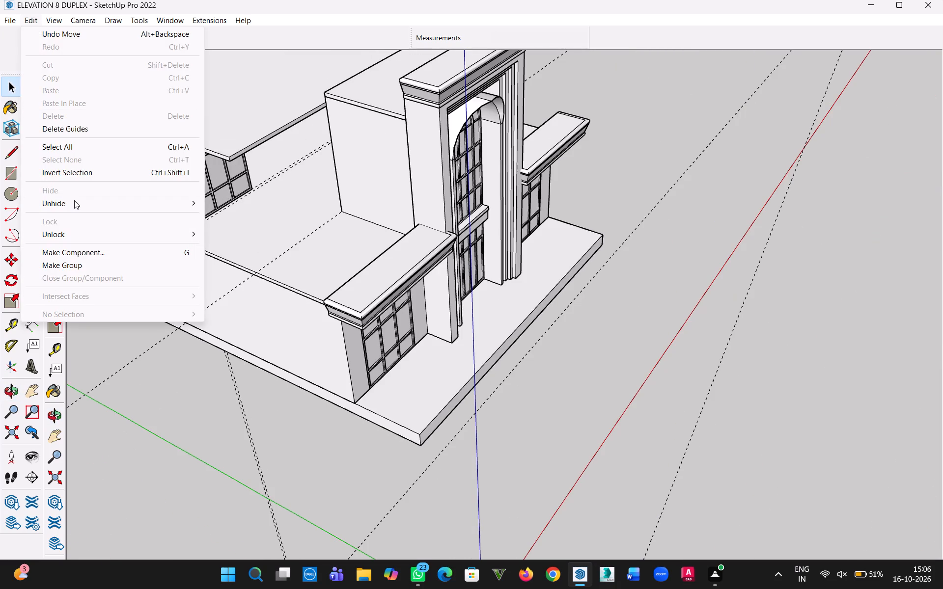
{"action": "left_click", "coordinate": [262, 234]}
Examine the copied windows' placement behind the upper-floor front openings, from the facade and from inside the floor.
{"action": "middle_click_drag", "start_coordinate": [344, 211], "coordinate": [213, 112]}
{"action": "scroll", "coordinate": [284, 121], "scroll_direction": "up", "scroll_amount": 19}
{"action": "middle_click_drag", "start_coordinate": [309, 236], "coordinate": [267, 203]}
{"action": "scroll", "coordinate": [273, 221], "scroll_direction": "down", "scroll_amount": 2}
{"action": "key", "text": "h"}
{"action": "left_click_drag", "start_coordinate": [275, 246], "coordinate": [510, 354]}
{"action": "middle_click_drag", "start_coordinate": [506, 354], "coordinate": [350, 290]}
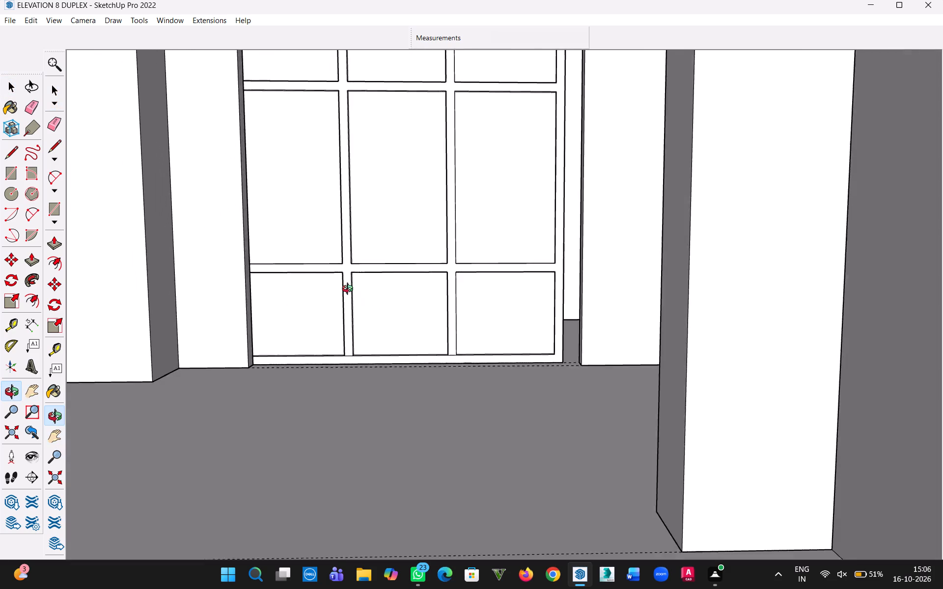
{"action": "middle_click_drag", "start_coordinate": [350, 290], "coordinate": [364, 267]}
{"action": "scroll", "coordinate": [356, 262], "scroll_direction": "down", "scroll_amount": 5}
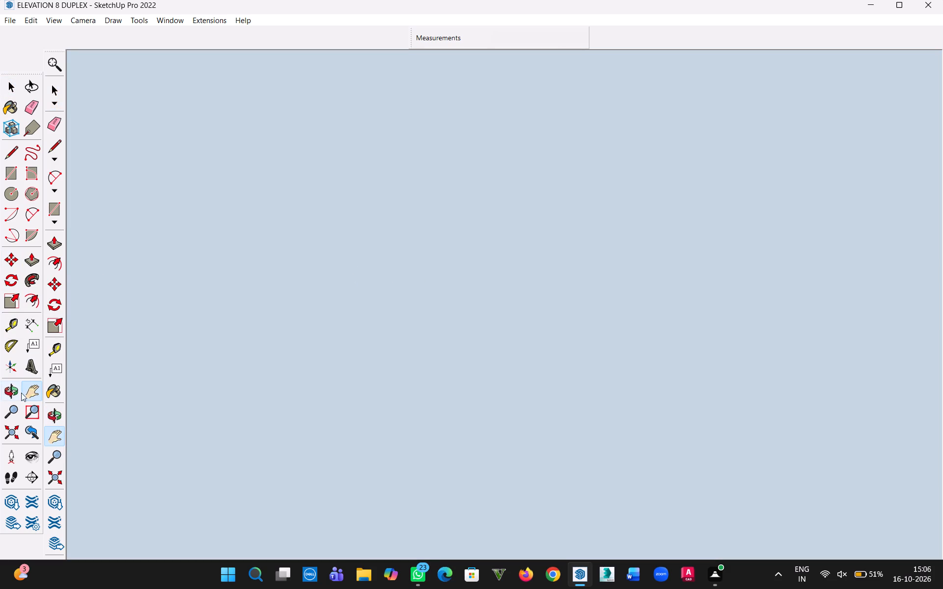
{"action": "left_click", "coordinate": [9, 439]}
{"action": "middle_click_drag", "start_coordinate": [479, 240], "coordinate": [449, 303]}
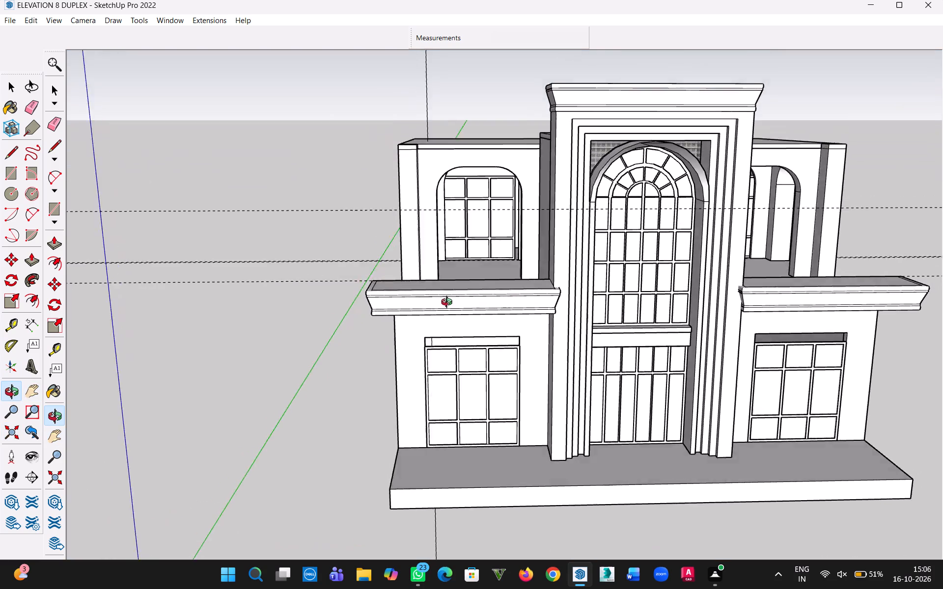
{"action": "middle_click_drag", "start_coordinate": [449, 303], "coordinate": [452, 303]}
{"action": "scroll", "coordinate": [499, 217], "scroll_direction": "up", "scroll_amount": 14}
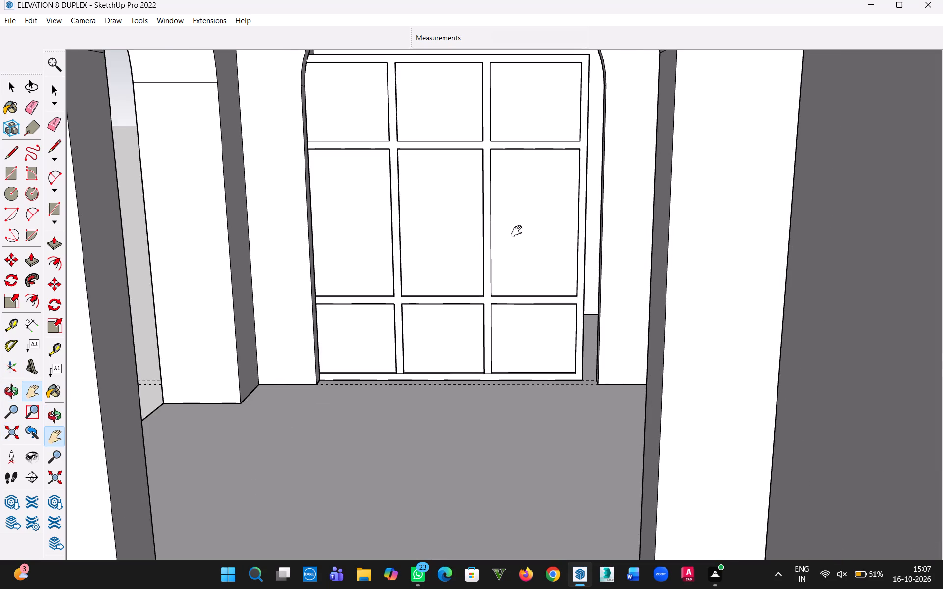
{"action": "scroll", "coordinate": [577, 252], "scroll_direction": "up", "scroll_amount": 20}
{"action": "scroll", "coordinate": [577, 252], "scroll_direction": "up", "scroll_amount": 20}
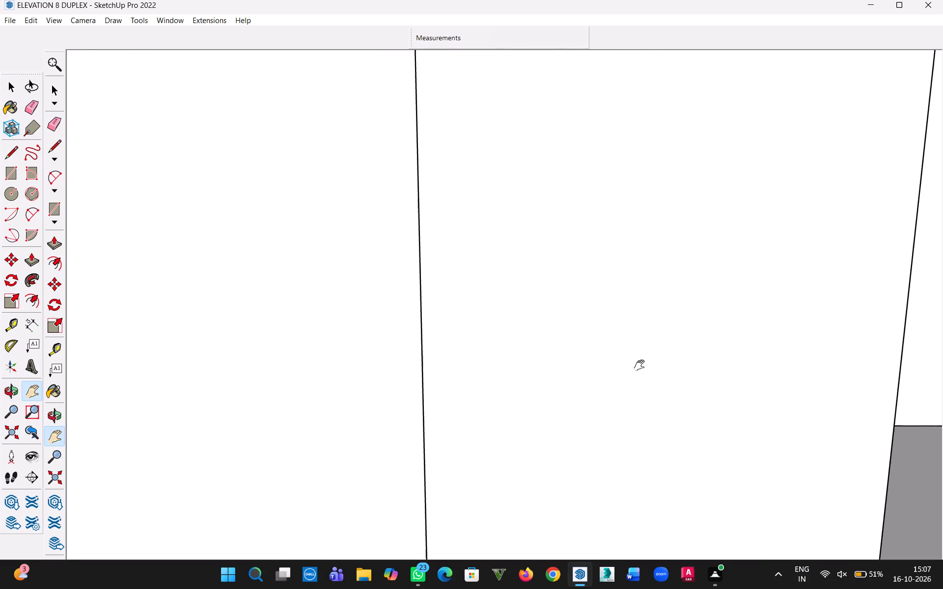
{"action": "scroll", "coordinate": [651, 367], "scroll_direction": "down", "scroll_amount": 10}
{"action": "left_click_drag", "start_coordinate": [854, 398], "coordinate": [762, 419]}
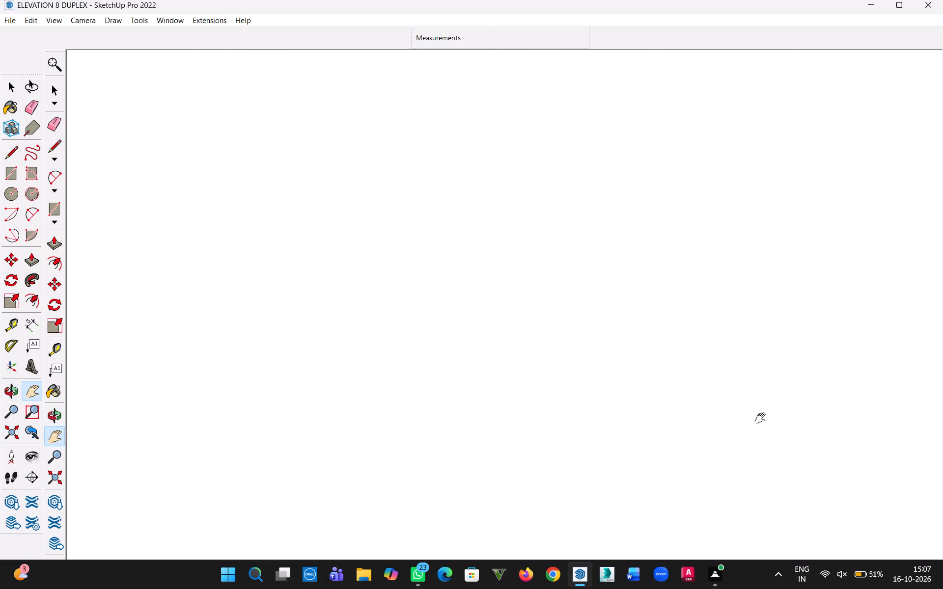
{"action": "left_click_drag", "start_coordinate": [762, 419], "coordinate": [825, 423]}
{"action": "scroll", "coordinate": [712, 415], "scroll_direction": "up", "scroll_amount": 13}
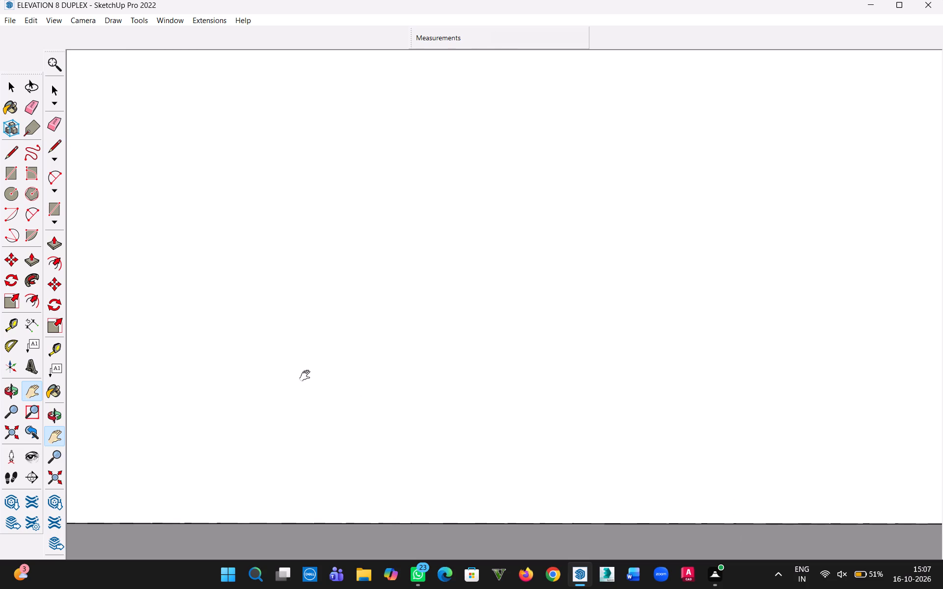
{"action": "left_click_drag", "start_coordinate": [284, 357], "coordinate": [626, 365]}
{"action": "left_click_drag", "start_coordinate": [86, 402], "coordinate": [407, 335]}
{"action": "middle_click_drag", "start_coordinate": [315, 393], "coordinate": [675, 360]}
{"action": "middle_click", "coordinate": [816, 351]}
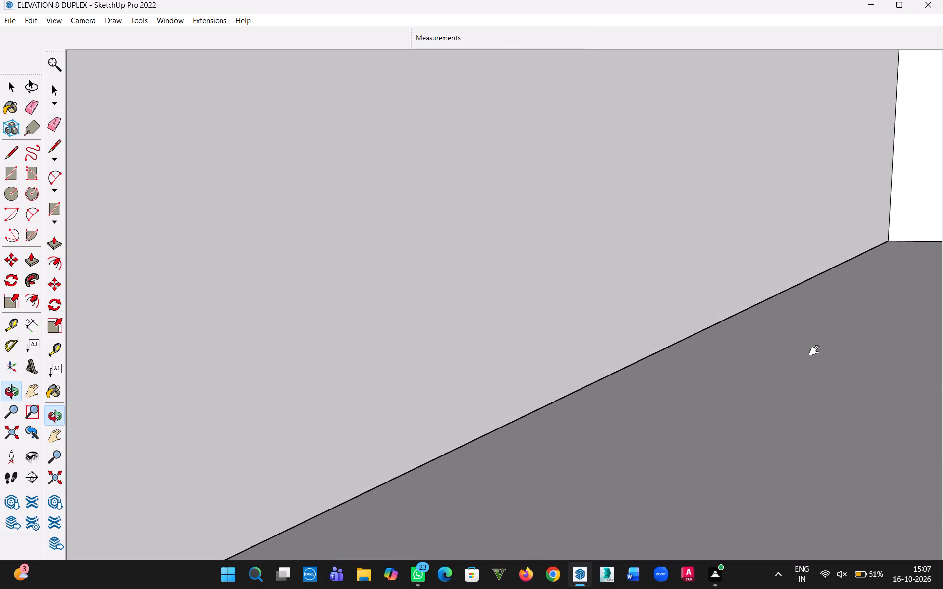
{"action": "left_click_drag", "start_coordinate": [836, 337], "coordinate": [487, 496]}
{"action": "middle_click_drag", "start_coordinate": [555, 465], "coordinate": [640, 477]}
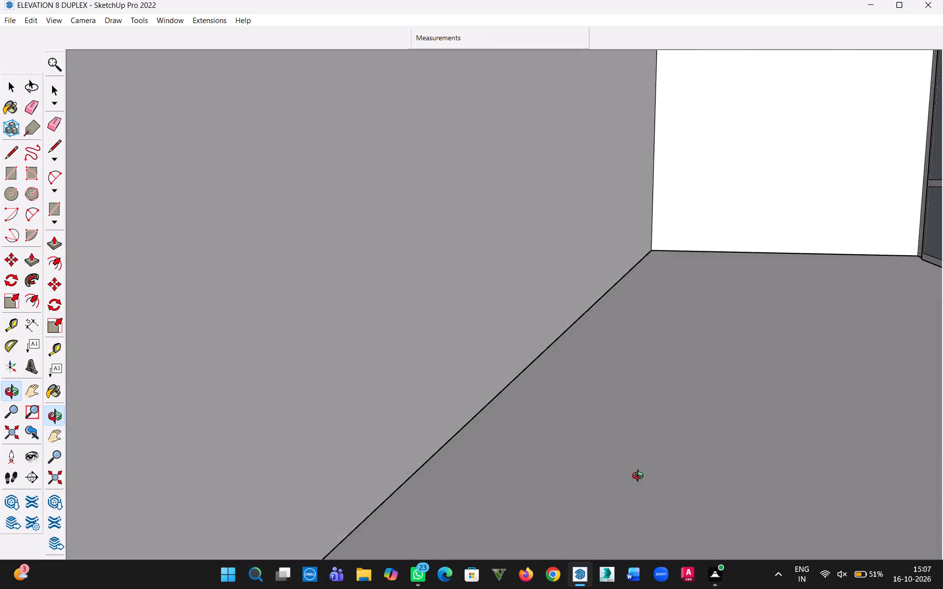
{"action": "middle_click_drag", "start_coordinate": [640, 477], "coordinate": [668, 478]}
{"action": "middle_click", "coordinate": [696, 478]}
{"action": "left_click_drag", "start_coordinate": [726, 414], "coordinate": [337, 443]}
{"action": "middle_click_drag", "start_coordinate": [424, 437], "coordinate": [570, 441]}
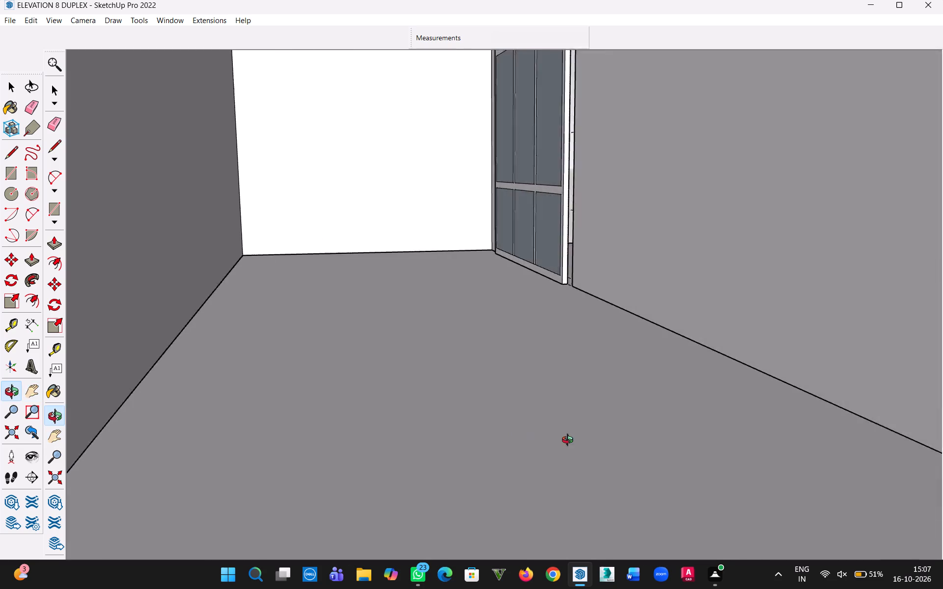
{"action": "middle_click_drag", "start_coordinate": [570, 441], "coordinate": [653, 440]}
{"action": "left_click_drag", "start_coordinate": [668, 429], "coordinate": [518, 455]}
{"action": "scroll", "coordinate": [518, 455], "scroll_direction": "down", "scroll_amount": 4}
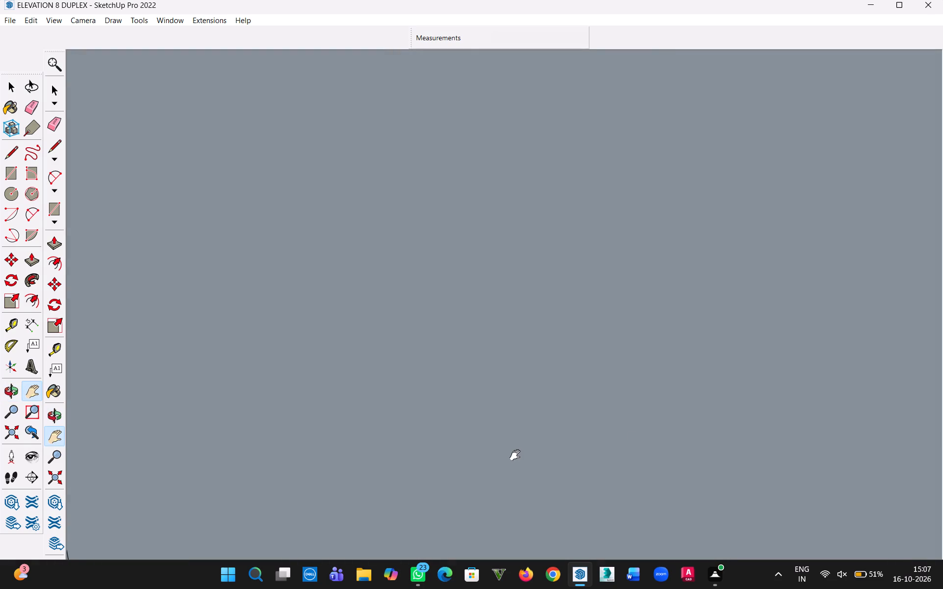
{"action": "scroll", "coordinate": [538, 451], "scroll_direction": "up", "scroll_amount": 20}
{"action": "scroll", "coordinate": [538, 451], "scroll_direction": "up", "scroll_amount": 13}
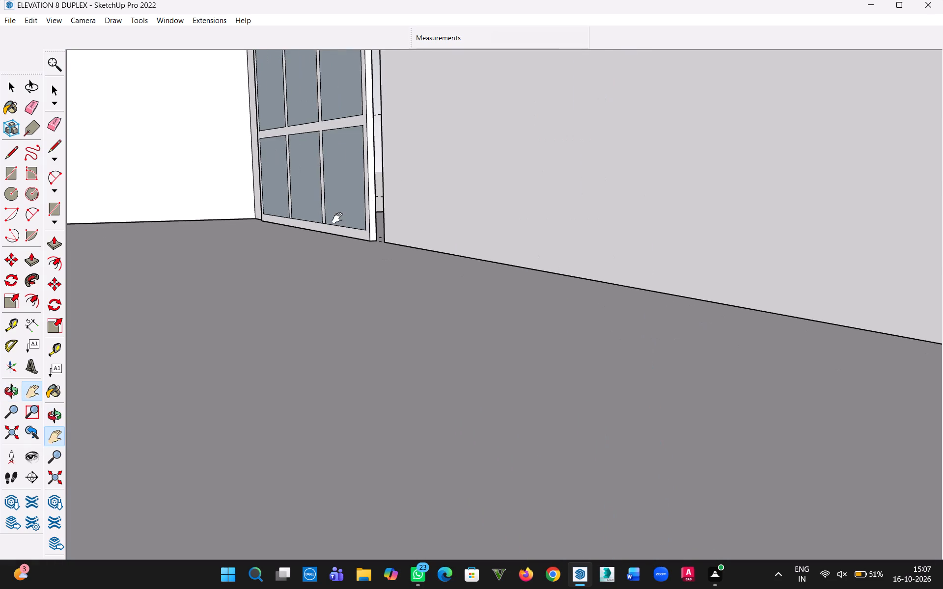
Scale the window copy on the facade's right side by about 1.05 along the red axis, out to its opening's side edge.
{"action": "left_click_drag", "start_coordinate": [339, 218], "coordinate": [405, 508]}
{"action": "middle_click_drag", "start_coordinate": [350, 395], "coordinate": [423, 398]}
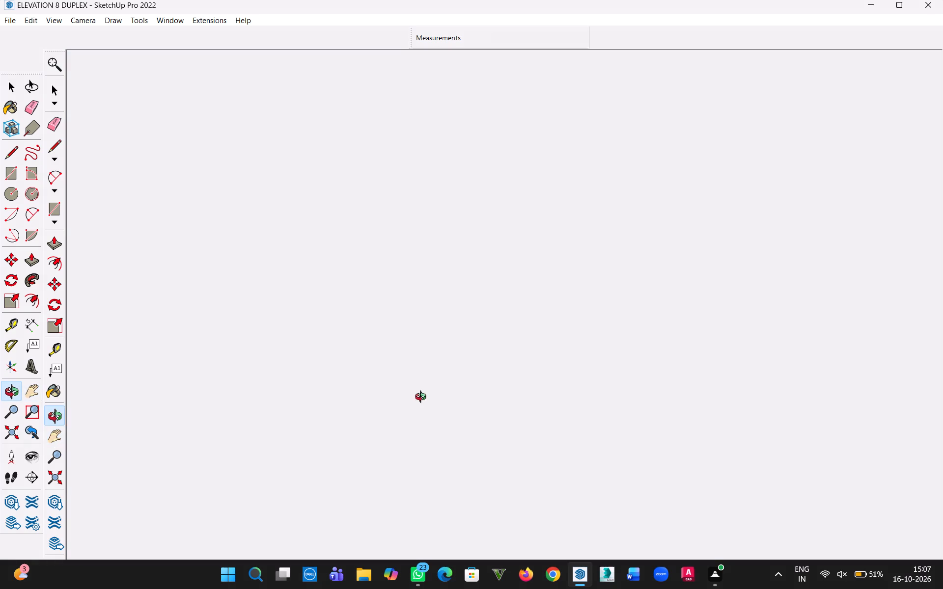
{"action": "middle_click_drag", "start_coordinate": [423, 398], "coordinate": [363, 443]}
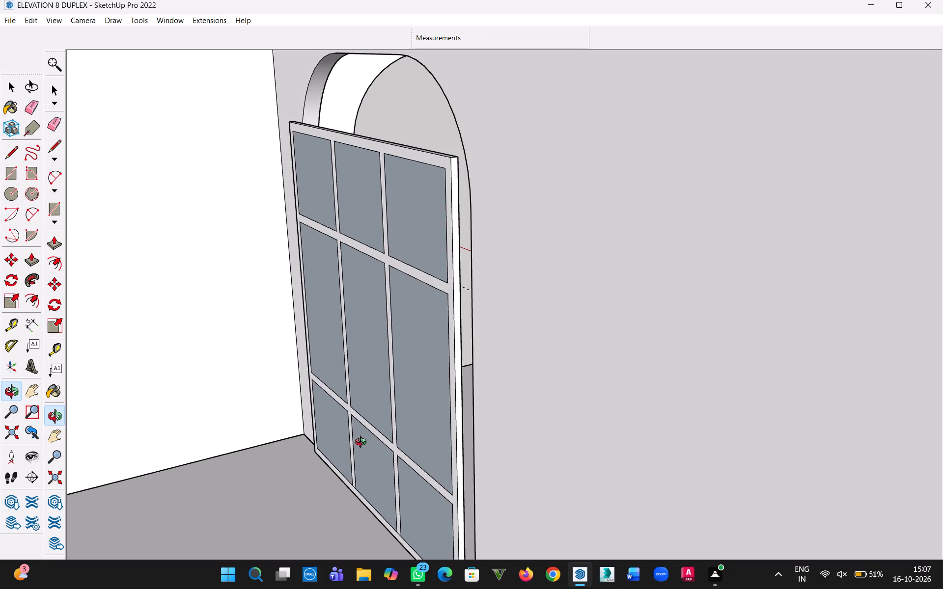
{"action": "middle_click_drag", "start_coordinate": [363, 443], "coordinate": [353, 377]}
{"action": "left_click", "coordinate": [380, 383]}
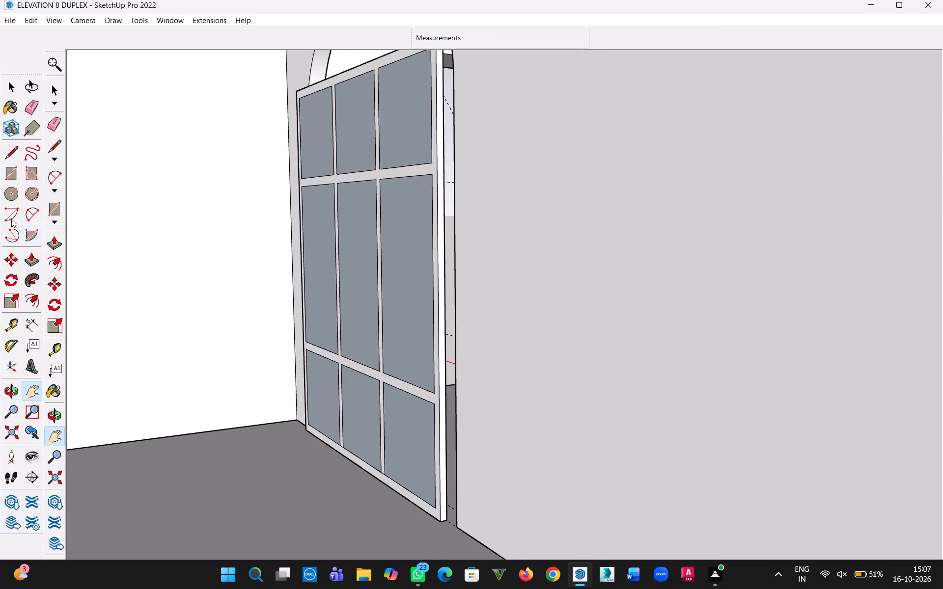
{"action": "left_click", "coordinate": [15, 87]}
{"action": "left_click", "coordinate": [354, 241]}
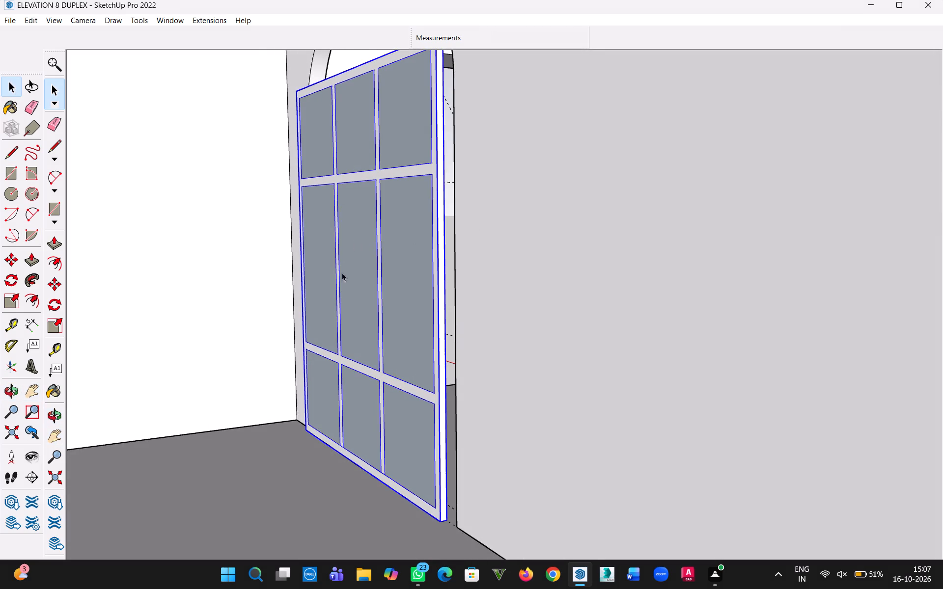
{"action": "left_click", "coordinate": [10, 305]}
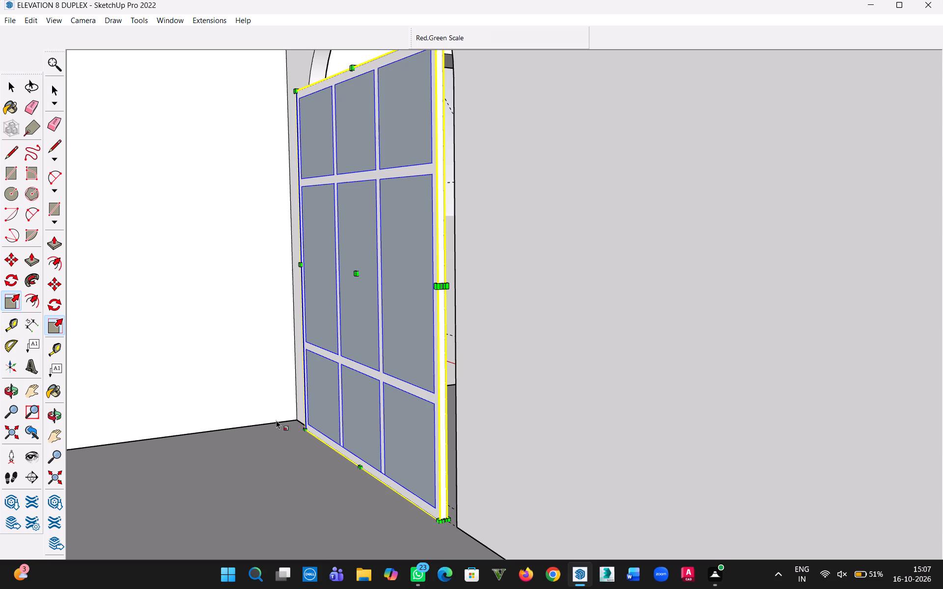
{"action": "scroll", "coordinate": [415, 526], "scroll_direction": "up", "scroll_amount": 2}
{"action": "scroll", "coordinate": [472, 524], "scroll_direction": "up", "scroll_amount": 5}
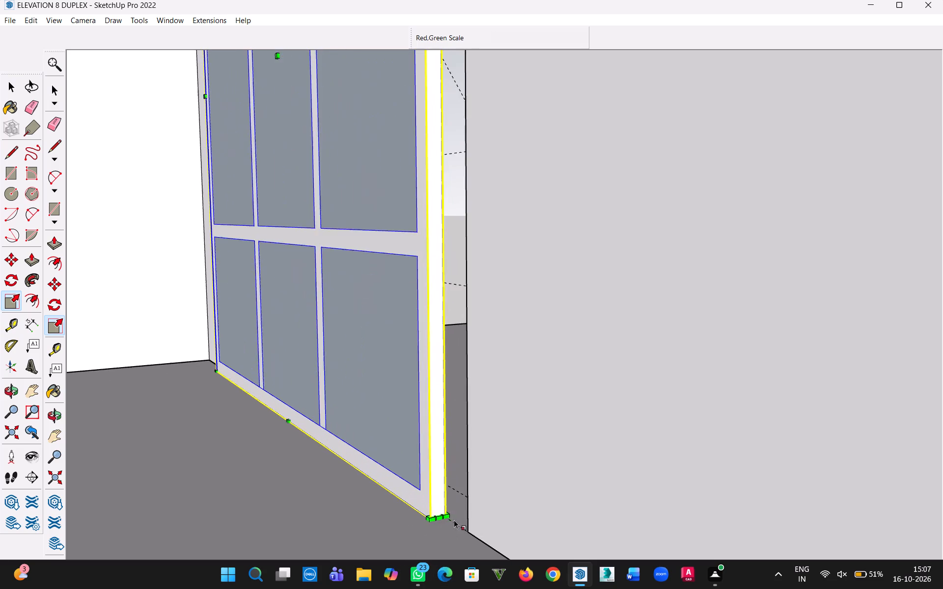
{"action": "scroll", "coordinate": [454, 520], "scroll_direction": "up", "scroll_amount": 3}
{"action": "left_click", "coordinate": [448, 516]}
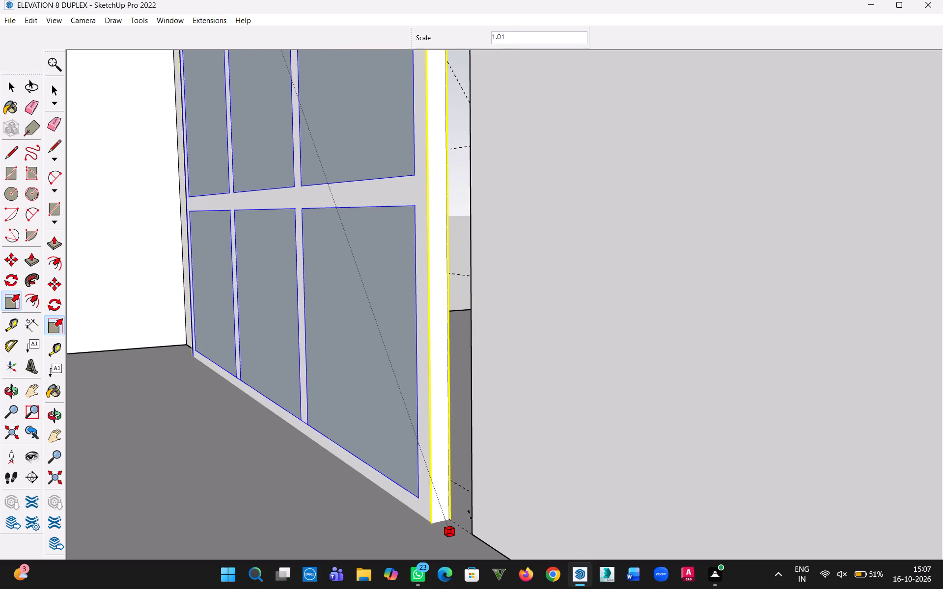
{"action": "key", "text": "Escape"}
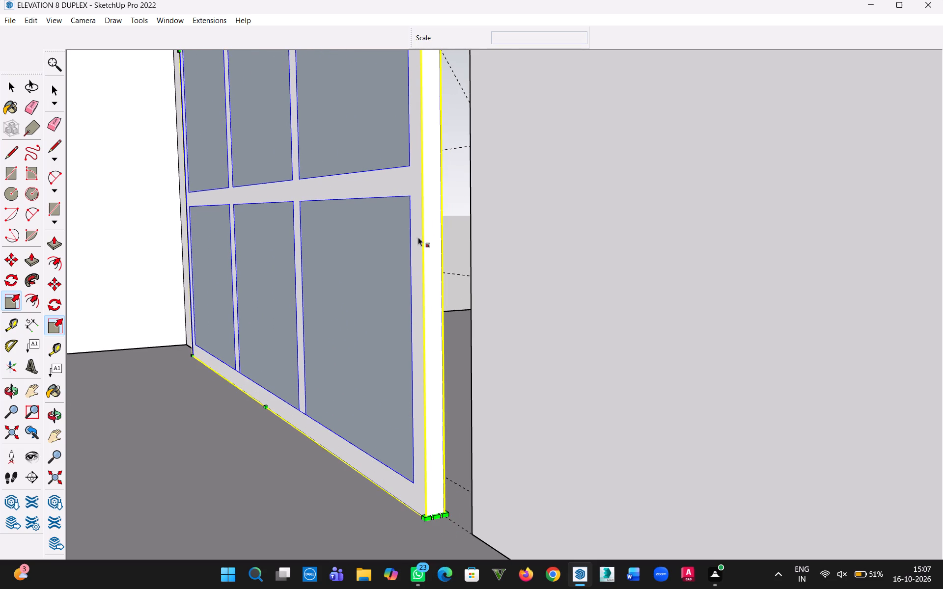
{"action": "scroll", "coordinate": [439, 273], "scroll_direction": "down", "scroll_amount": 4}
{"action": "scroll", "coordinate": [394, 288], "scroll_direction": "down", "scroll_amount": 2}
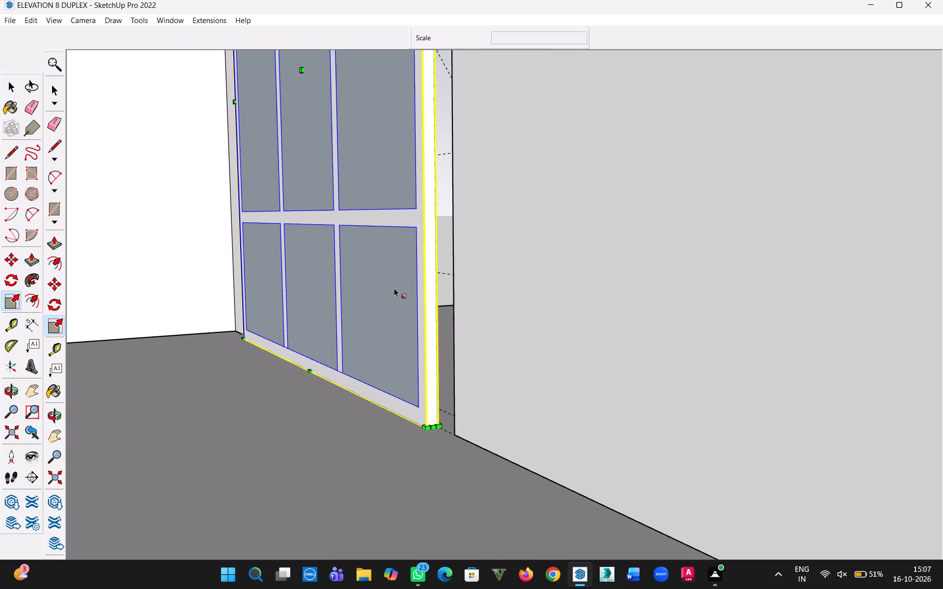
{"action": "middle_click_drag", "start_coordinate": [360, 257], "coordinate": [360, 406]}
{"action": "scroll", "coordinate": [371, 357], "scroll_direction": "down", "scroll_amount": 2}
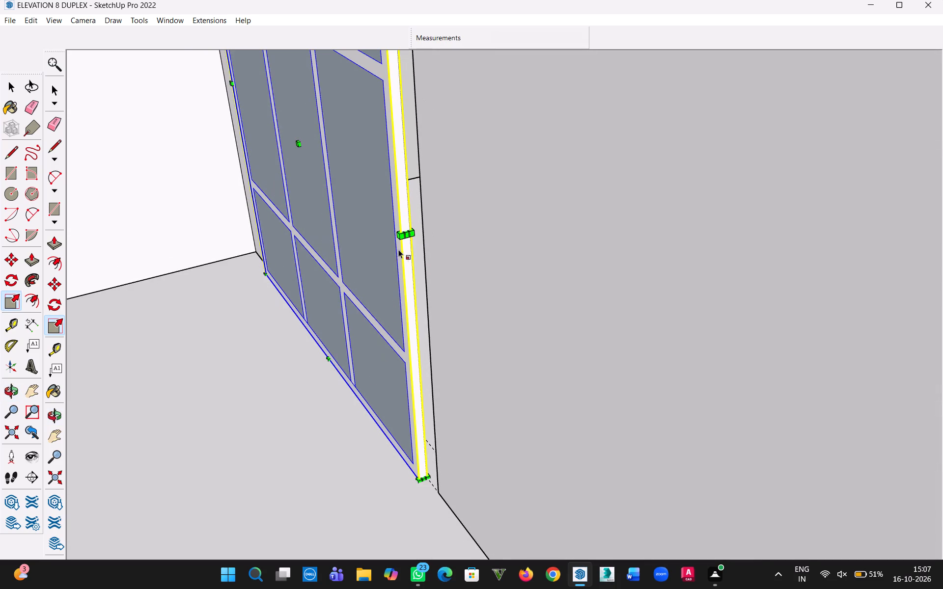
{"action": "left_click", "coordinate": [407, 234]}
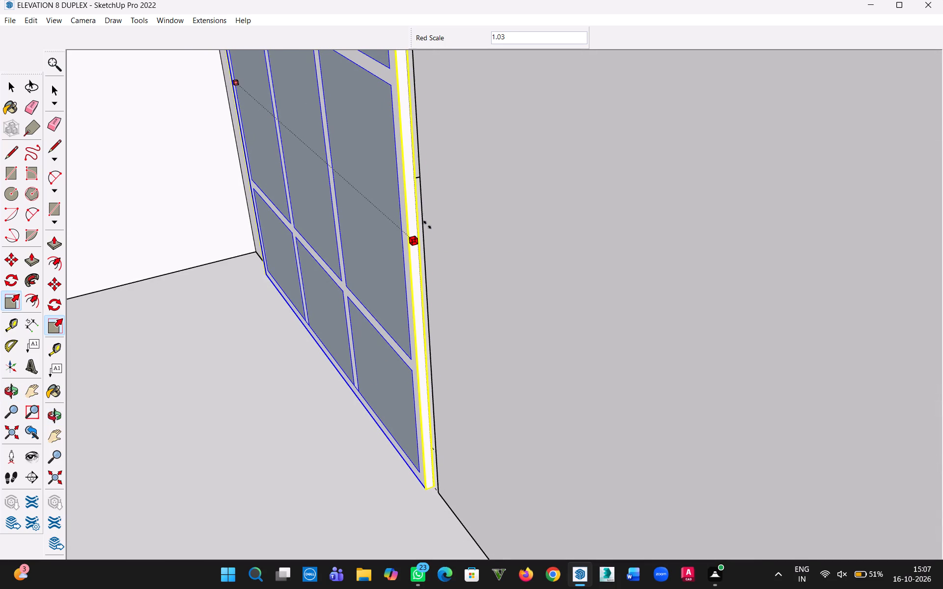
{"action": "scroll", "coordinate": [432, 229], "scroll_direction": "up", "scroll_amount": 7}
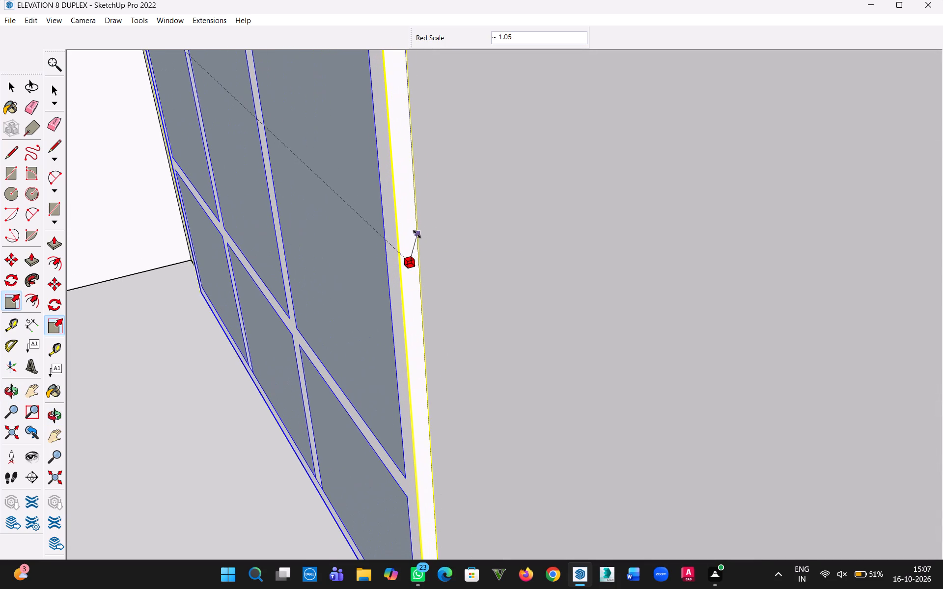
{"action": "left_click", "coordinate": [417, 235]}
Examine the widened window's fit in its round-cornered opening, from behind and from the front facade.
{"action": "middle_click_drag", "start_coordinate": [248, 320], "coordinate": [733, 342]}
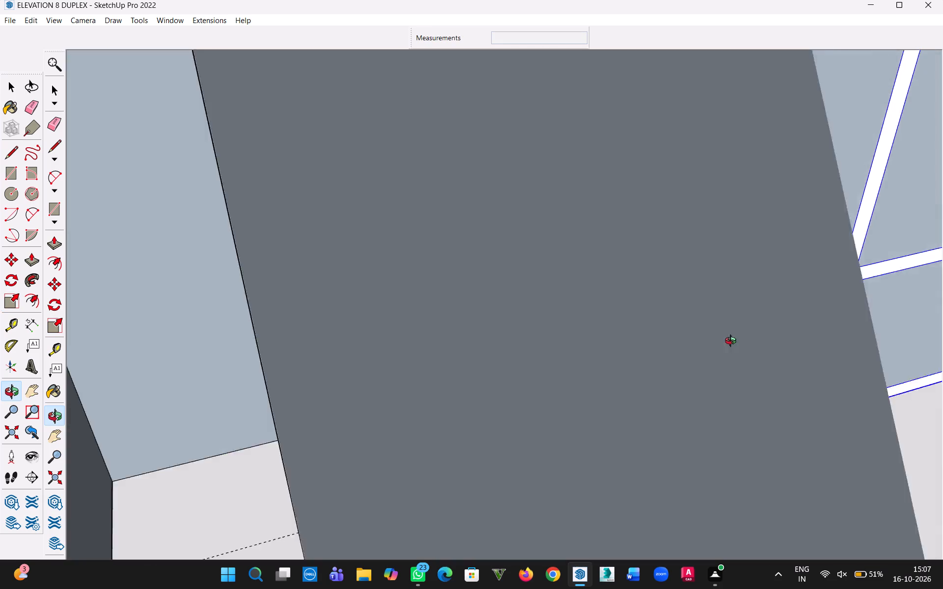
{"action": "middle_click_drag", "start_coordinate": [733, 342], "coordinate": [701, 373]}
{"action": "scroll", "coordinate": [313, 310], "scroll_direction": "up", "scroll_amount": 4}
{"action": "scroll", "coordinate": [378, 327], "scroll_direction": "up", "scroll_amount": 2}
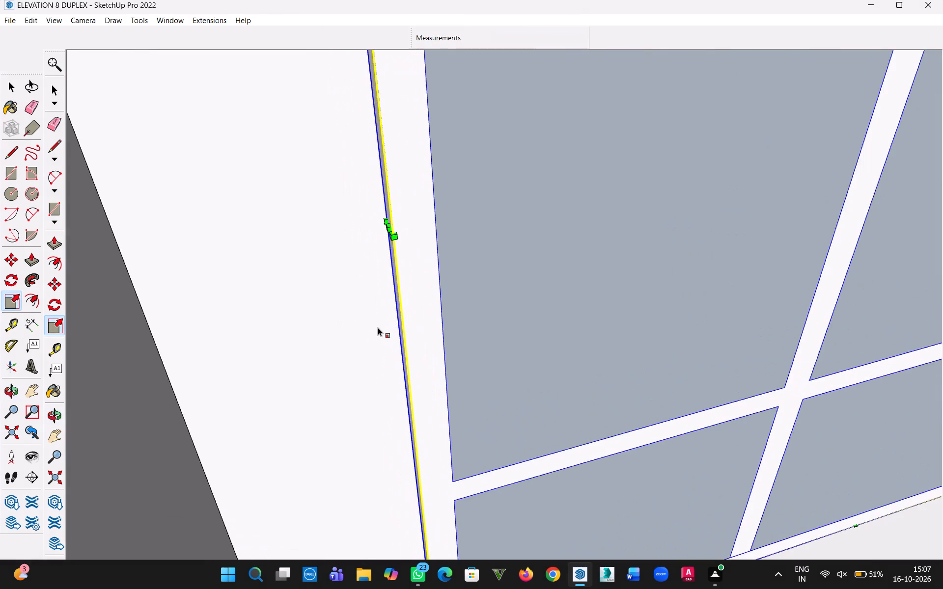
{"action": "scroll", "coordinate": [378, 327], "scroll_direction": "down", "scroll_amount": 11}
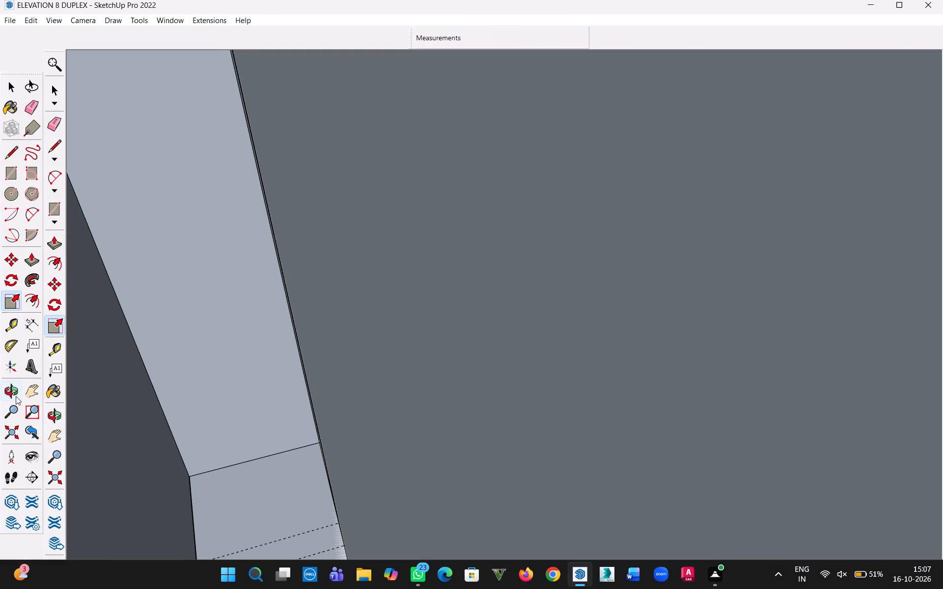
{"action": "left_click", "coordinate": [7, 432]}
{"action": "middle_click_drag", "start_coordinate": [351, 318], "coordinate": [942, 296]}
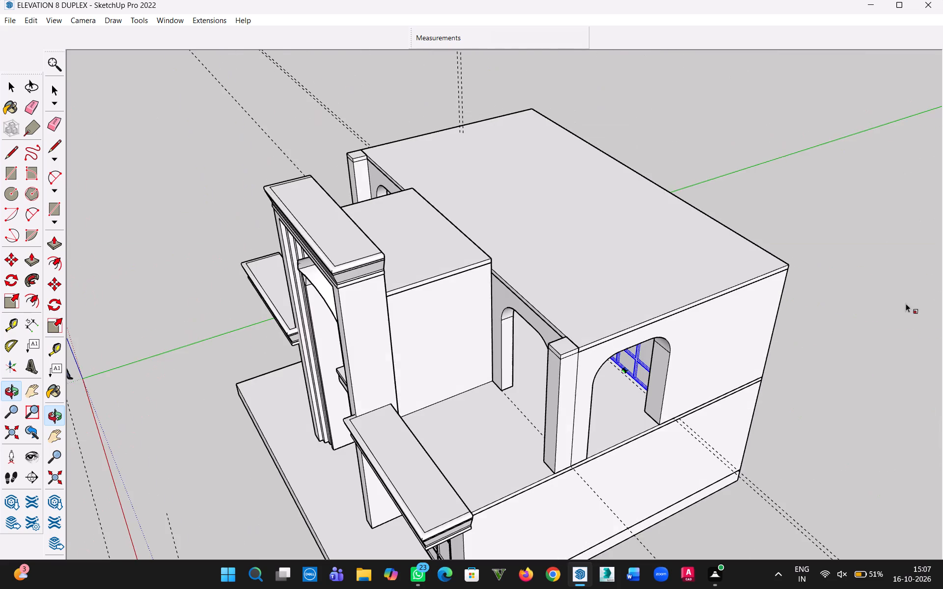
{"action": "middle_click_drag", "start_coordinate": [578, 359], "coordinate": [798, 137]}
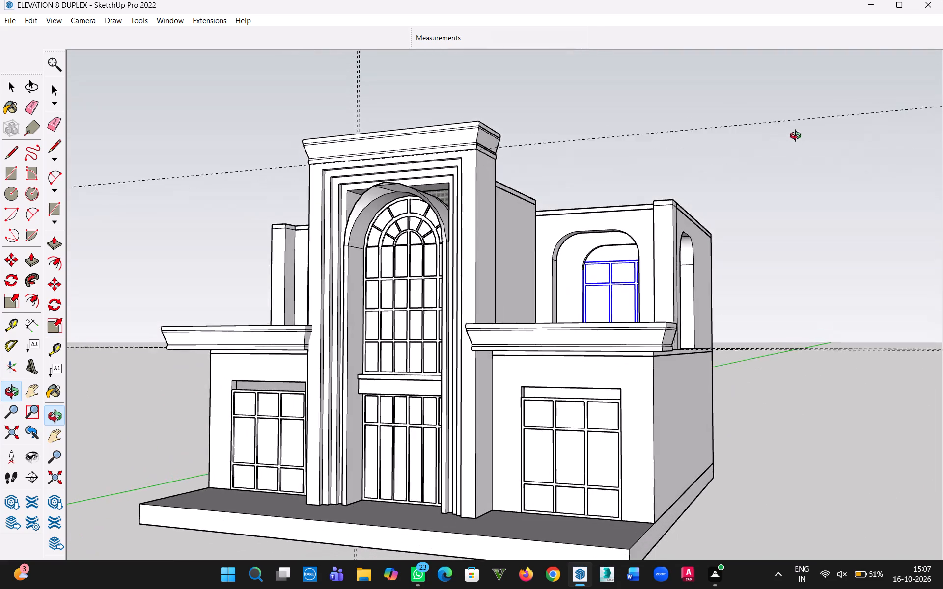
{"action": "middle_click_drag", "start_coordinate": [798, 137], "coordinate": [794, 182]}
{"action": "scroll", "coordinate": [594, 265], "scroll_direction": "up", "scroll_amount": 11}
{"action": "middle_click_drag", "start_coordinate": [652, 412], "coordinate": [653, 412]}
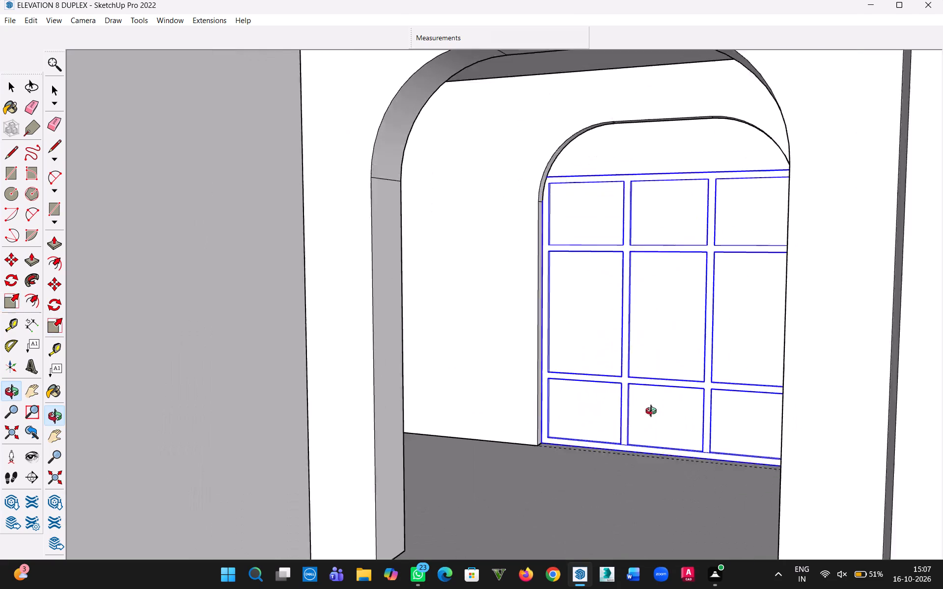
{"action": "middle_click_drag", "start_coordinate": [653, 412], "coordinate": [678, 414]}
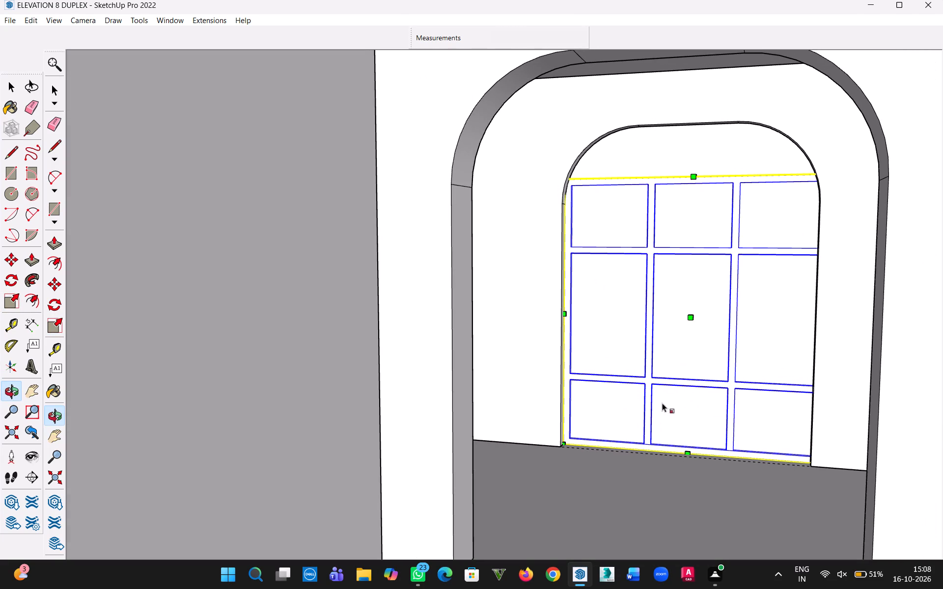
{"action": "middle_click_drag", "start_coordinate": [686, 386], "coordinate": [718, 399]}
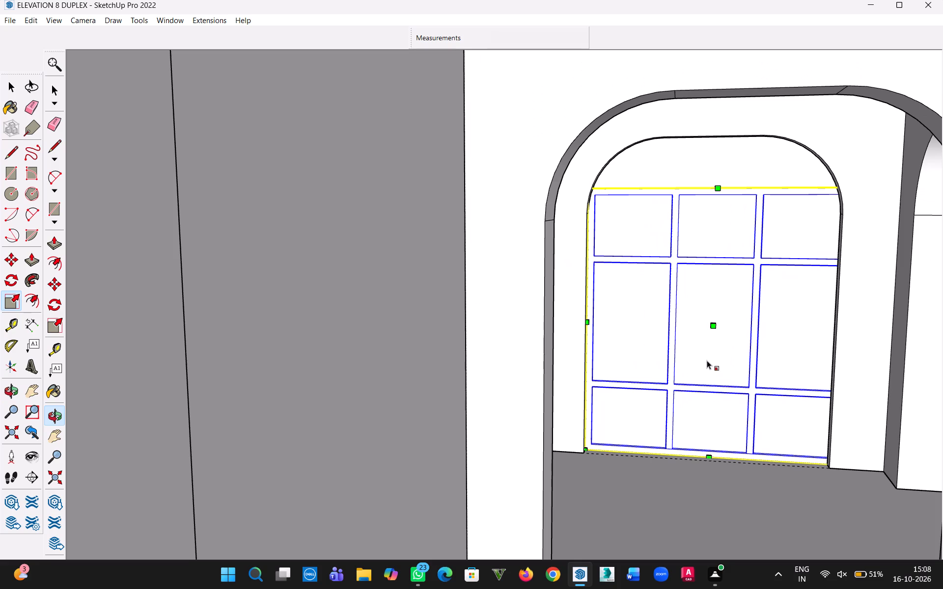
{"action": "middle_click_drag", "start_coordinate": [748, 204], "coordinate": [712, 235]}
{"action": "scroll", "coordinate": [735, 274], "scroll_direction": "up", "scroll_amount": 4}
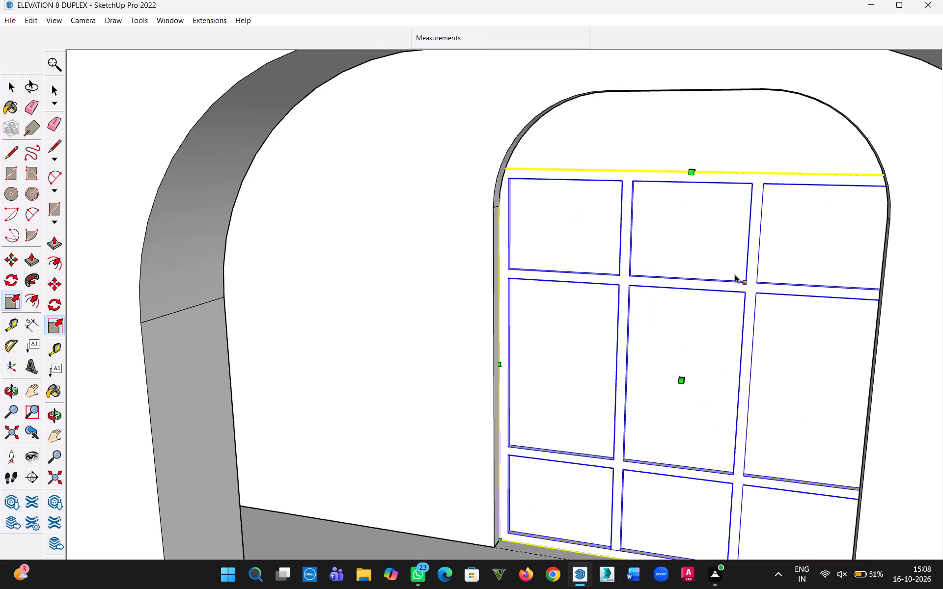
{"action": "scroll", "coordinate": [735, 274], "scroll_direction": "up", "scroll_amount": 20}
{"action": "scroll", "coordinate": [735, 274], "scroll_direction": "up", "scroll_amount": 20}
{"action": "scroll", "coordinate": [735, 274], "scroll_direction": "up", "scroll_amount": 3}
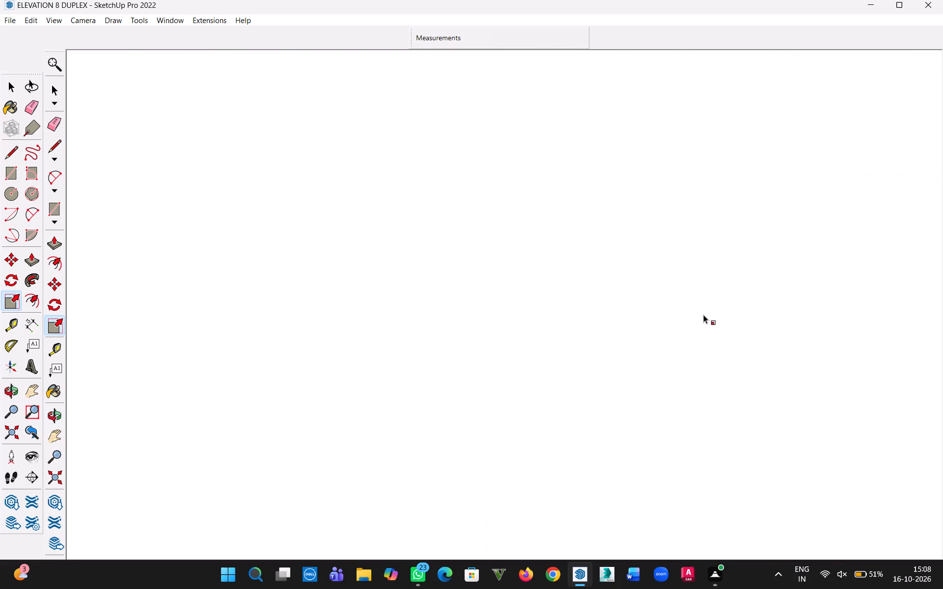
{"action": "scroll", "coordinate": [703, 315], "scroll_direction": "up", "scroll_amount": 20}
{"action": "scroll", "coordinate": [703, 315], "scroll_direction": "up", "scroll_amount": 20}
{"action": "scroll", "coordinate": [703, 315], "scroll_direction": "up", "scroll_amount": 3}
{"action": "scroll", "coordinate": [695, 319], "scroll_direction": "up", "scroll_amount": 20}
{"action": "scroll", "coordinate": [695, 319], "scroll_direction": "up", "scroll_amount": 20}
{"action": "scroll", "coordinate": [695, 319], "scroll_direction": "up", "scroll_amount": 5}
Examine the widened window's side and bottom edges against its opening, viewed through the upper floor's arched side opening.
{"action": "left_click", "coordinate": [8, 435]}
{"action": "middle_click_drag", "start_coordinate": [796, 242], "coordinate": [585, 291]}
{"action": "middle_click_drag", "start_coordinate": [843, 331], "coordinate": [836, 333]}
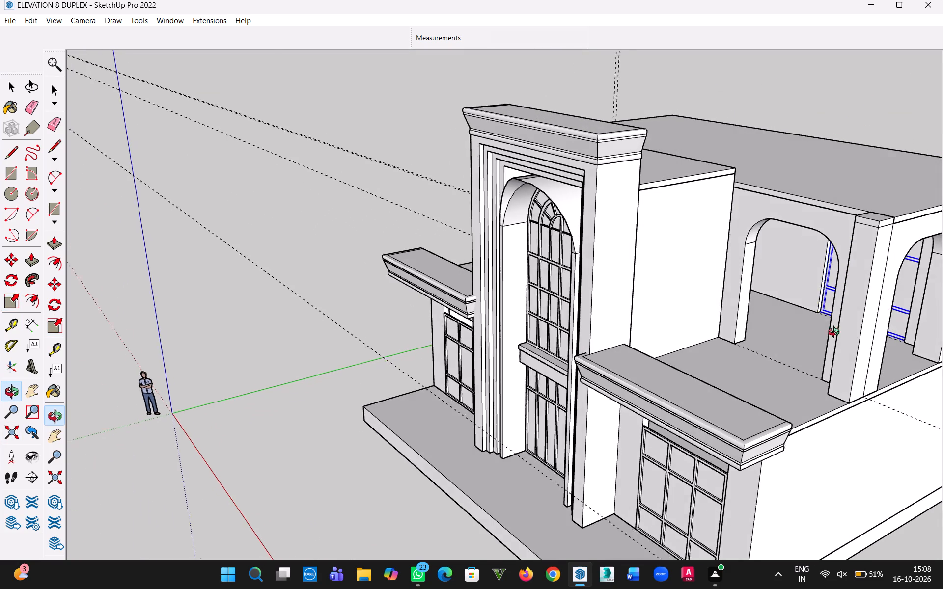
{"action": "middle_click_drag", "start_coordinate": [836, 333], "coordinate": [305, 272]}
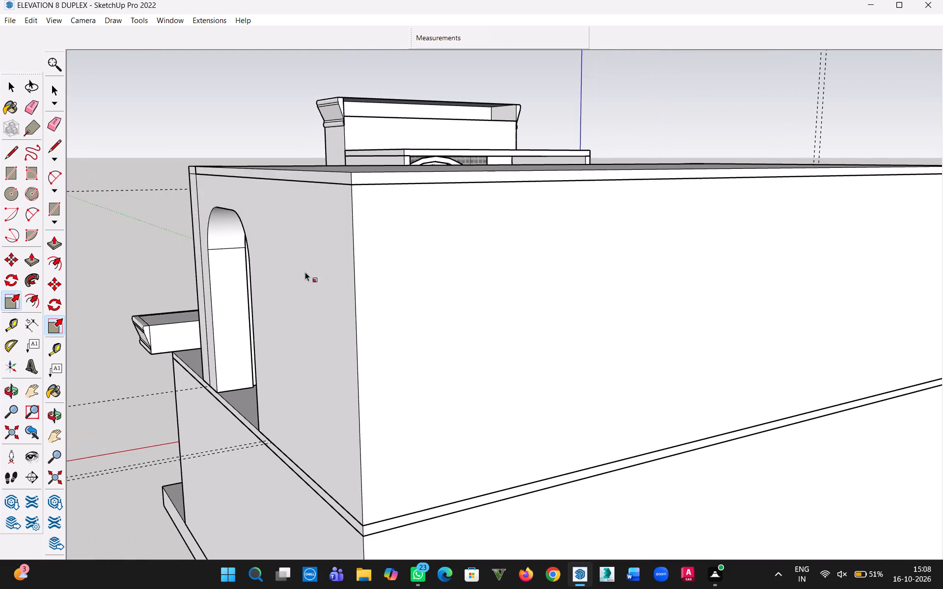
{"action": "scroll", "coordinate": [370, 364], "scroll_direction": "down", "scroll_amount": 3}
{"action": "middle_click_drag", "start_coordinate": [356, 364], "coordinate": [741, 399]}
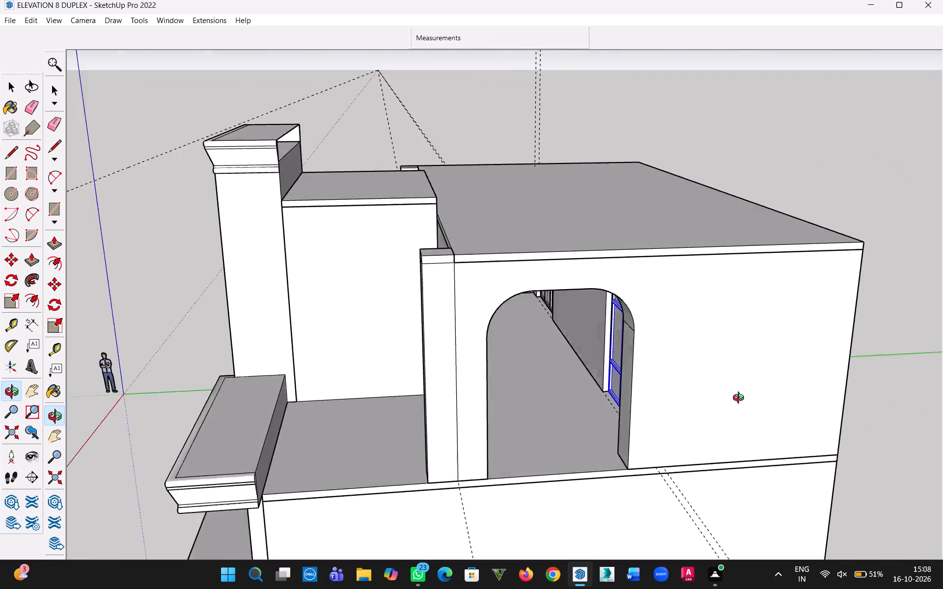
{"action": "middle_click_drag", "start_coordinate": [741, 399], "coordinate": [784, 425]}
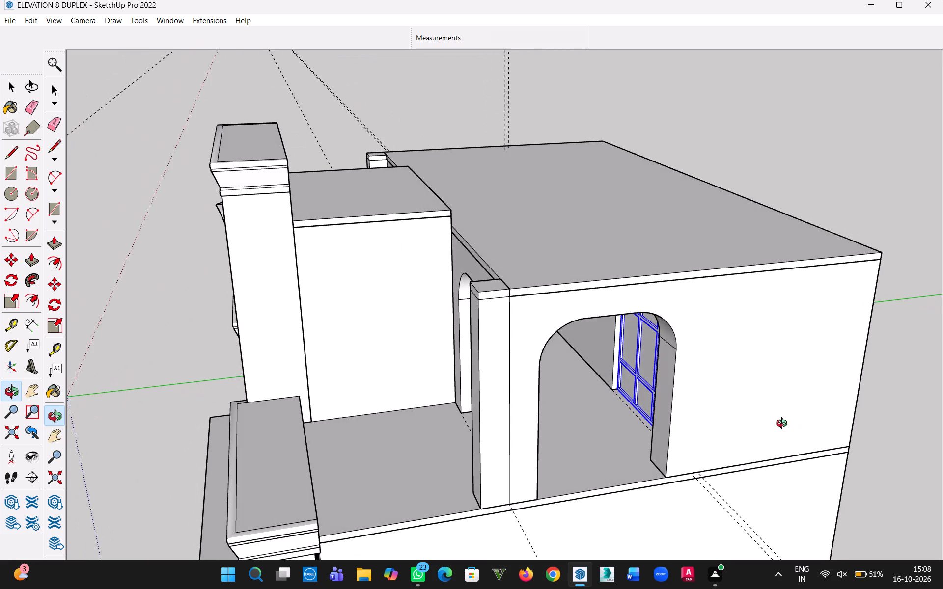
{"action": "middle_click_drag", "start_coordinate": [784, 425], "coordinate": [749, 437]}
{"action": "scroll", "coordinate": [595, 391], "scroll_direction": "up", "scroll_amount": 10}
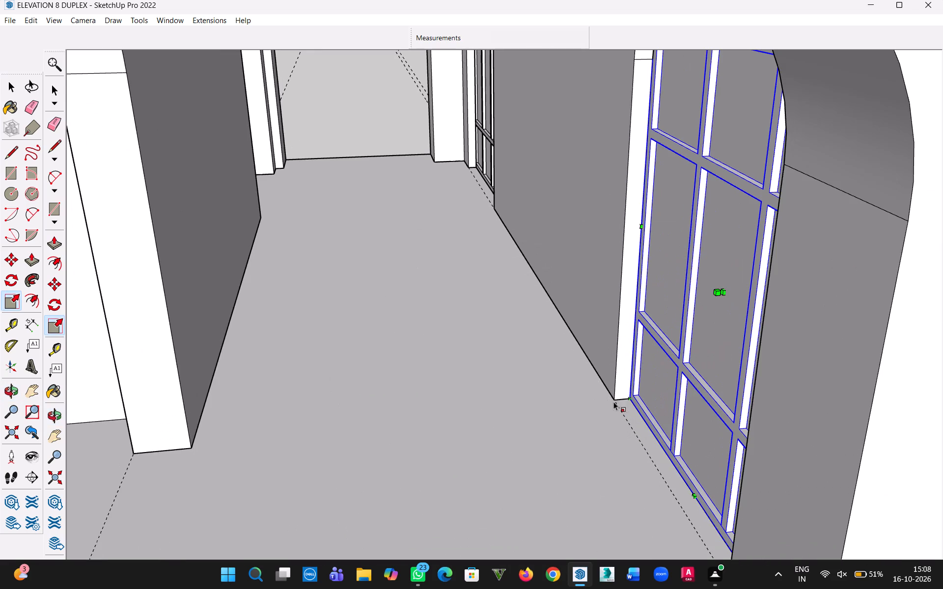
{"action": "middle_click_drag", "start_coordinate": [643, 244], "coordinate": [723, 261]}
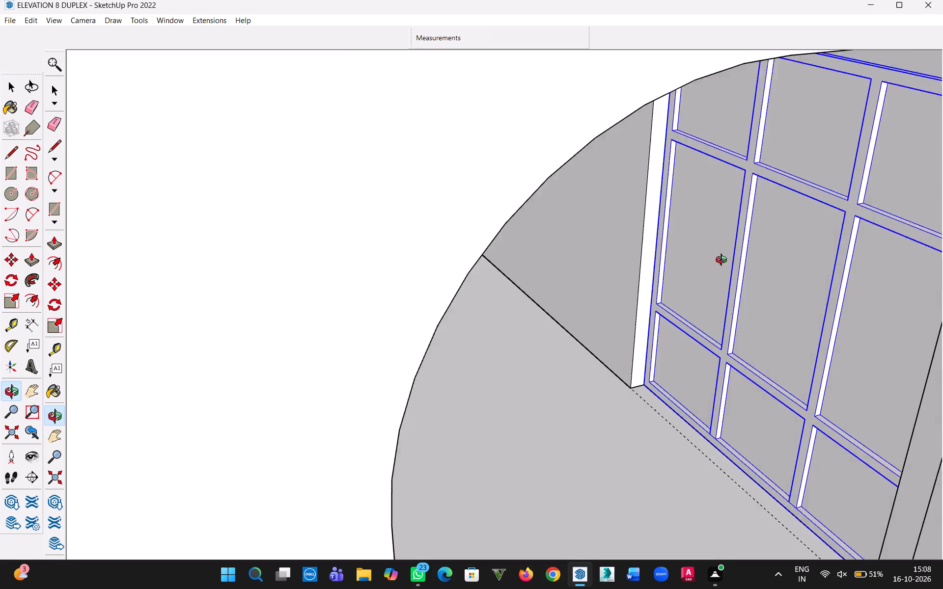
{"action": "middle_click_drag", "start_coordinate": [723, 261], "coordinate": [716, 241]}
{"action": "scroll", "coordinate": [716, 241], "scroll_direction": "down", "scroll_amount": 1}
{"action": "key", "text": "h"}
{"action": "left_click_drag", "start_coordinate": [749, 275], "coordinate": [623, 416]}
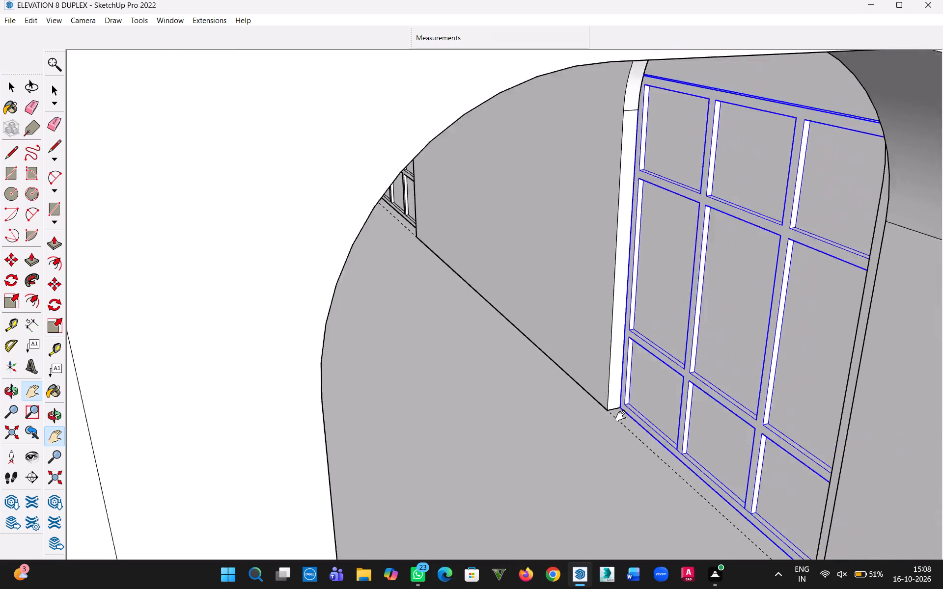
{"action": "left_click_drag", "start_coordinate": [623, 416], "coordinate": [563, 456]}
Scale the selected upper-floor window by about 1.18 along the blue axis, up to the top edge of its round-cornered opening.
{"action": "middle_click_drag", "start_coordinate": [555, 435], "coordinate": [641, 348]}
{"action": "middle_click_drag", "start_coordinate": [657, 171], "coordinate": [666, 207]}
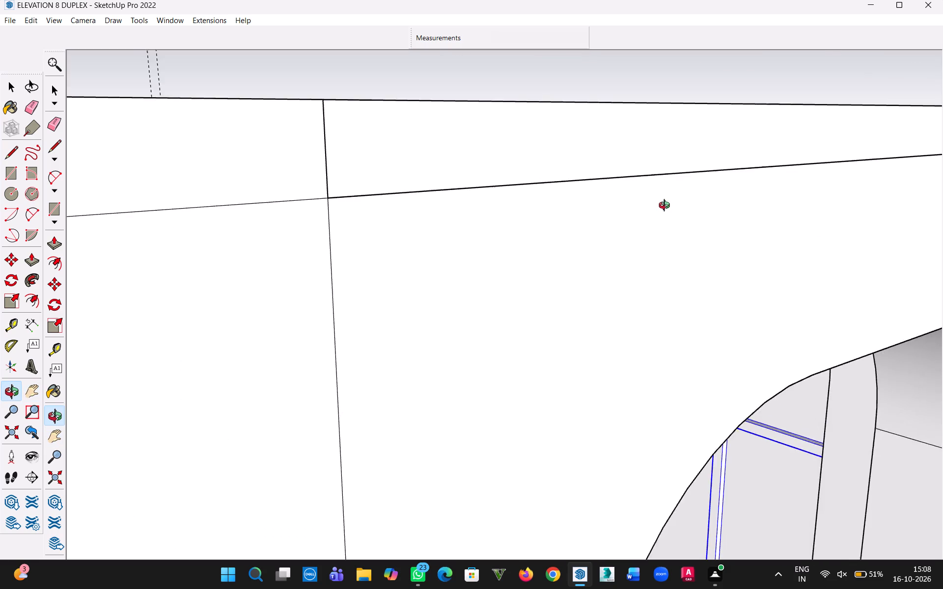
{"action": "middle_click_drag", "start_coordinate": [666, 207], "coordinate": [644, 198]}
{"action": "scroll", "coordinate": [644, 229], "scroll_direction": "up", "scroll_amount": 6}
{"action": "key", "text": "Escape"}
{"action": "scroll", "coordinate": [652, 286], "scroll_direction": "up", "scroll_amount": 5}
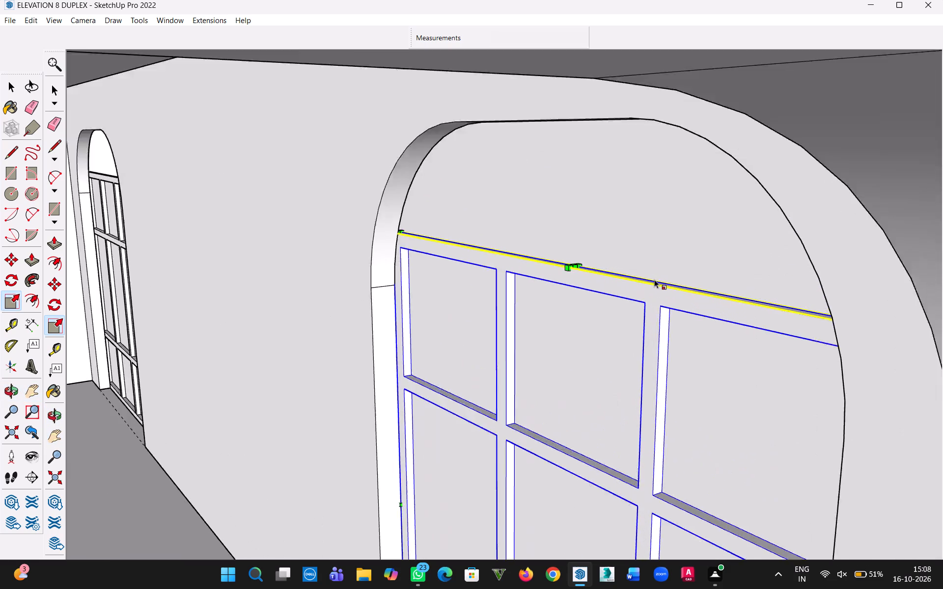
{"action": "scroll", "coordinate": [654, 279], "scroll_direction": "up", "scroll_amount": 1}
{"action": "left_click", "coordinate": [517, 255]}
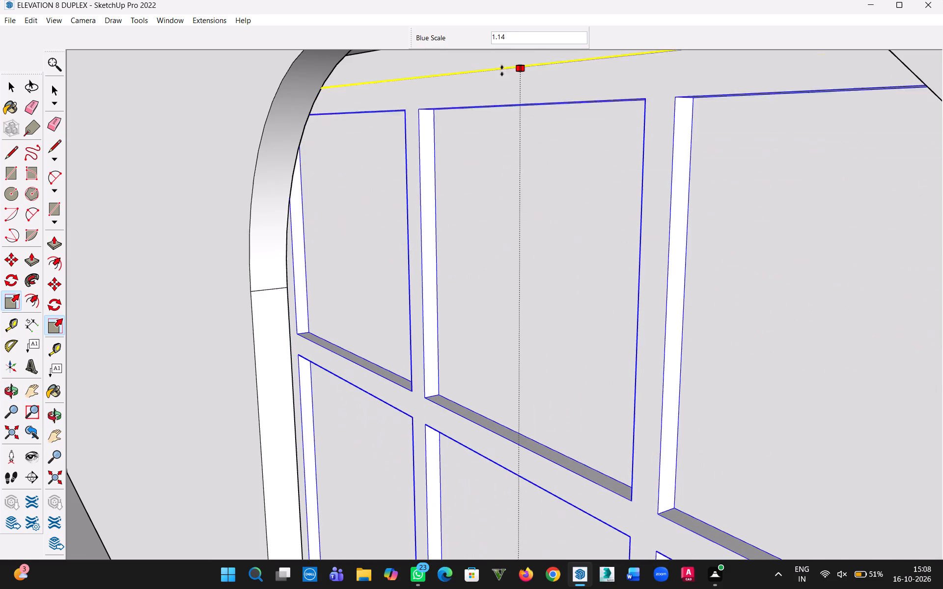
{"action": "middle_click_drag", "start_coordinate": [520, 102], "coordinate": [431, 92]}
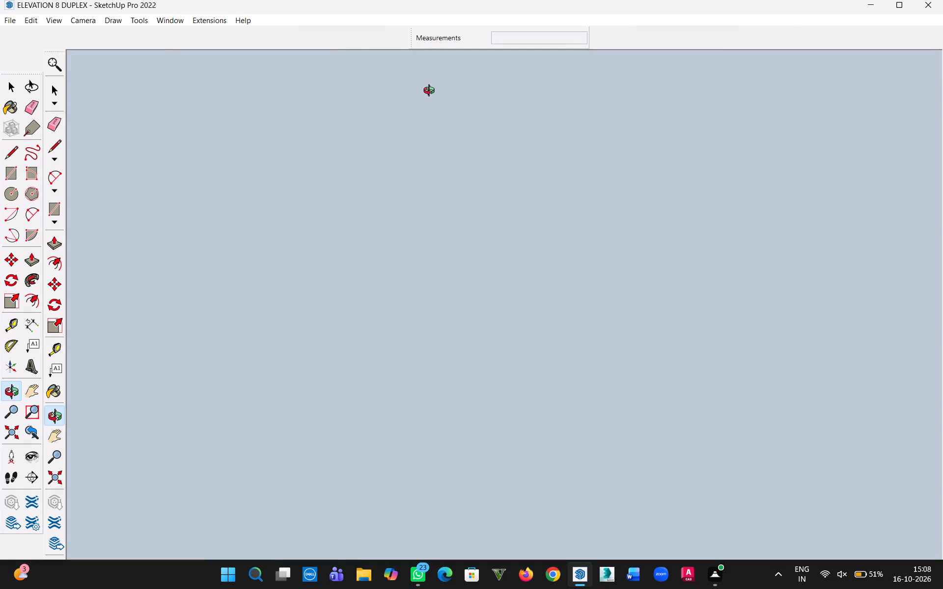
{"action": "middle_click_drag", "start_coordinate": [431, 92], "coordinate": [462, 138]}
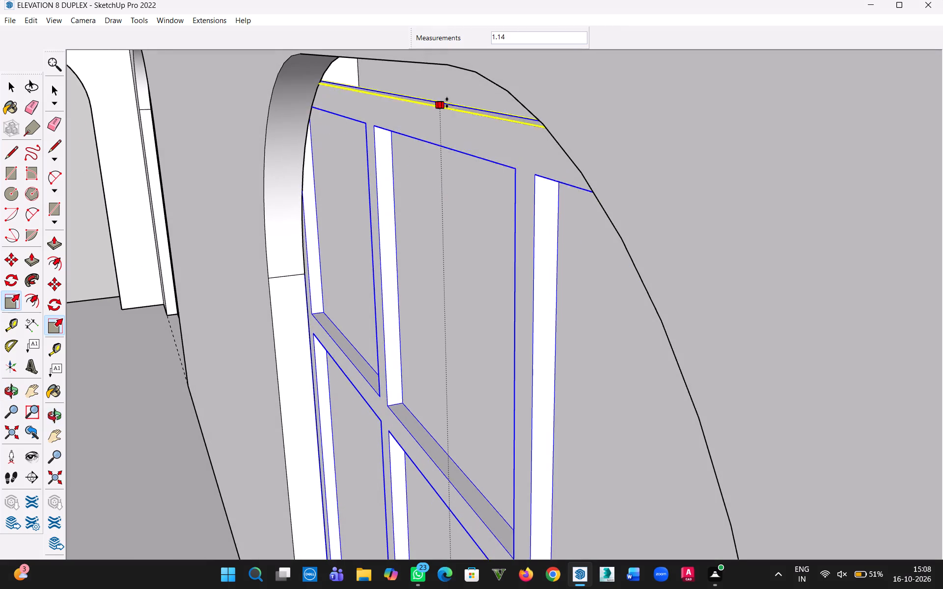
{"action": "middle_click_drag", "start_coordinate": [279, 64], "coordinate": [352, 48]}
{"action": "scroll", "coordinate": [353, 74], "scroll_direction": "down", "scroll_amount": 4}
{"action": "middle_click_drag", "start_coordinate": [355, 97], "coordinate": [439, 54]}
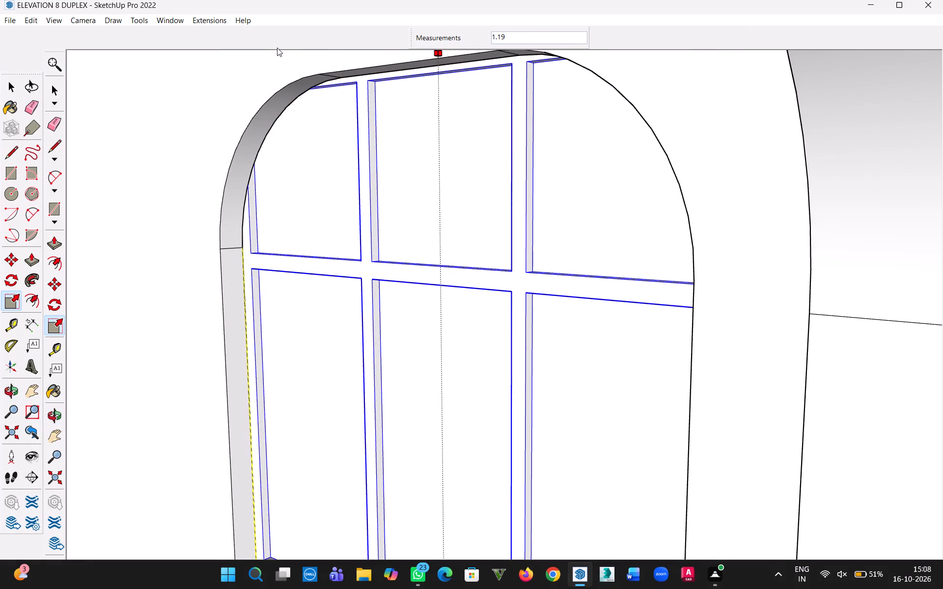
{"action": "left_click", "coordinate": [379, 63]}
{"action": "scroll", "coordinate": [521, 258], "scroll_direction": "down", "scroll_amount": 2}
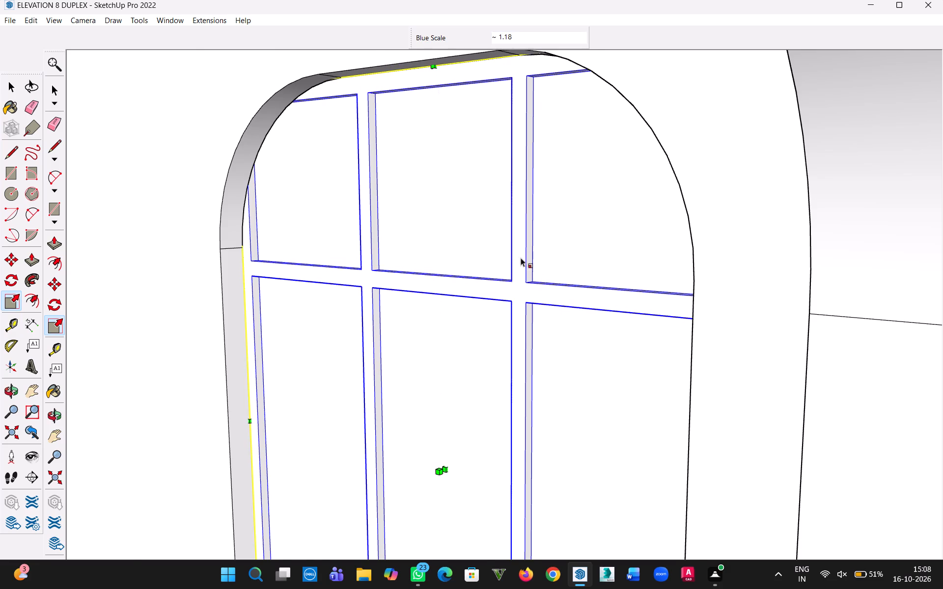
Hide the upper-floor wall group that surrounds the round-cornered window openings.
{"action": "scroll", "coordinate": [521, 258], "scroll_direction": "down", "scroll_amount": 1}
{"action": "middle_click_drag", "start_coordinate": [501, 307], "coordinate": [431, 283]}
{"action": "scroll", "coordinate": [537, 290], "scroll_direction": "down", "scroll_amount": 1}
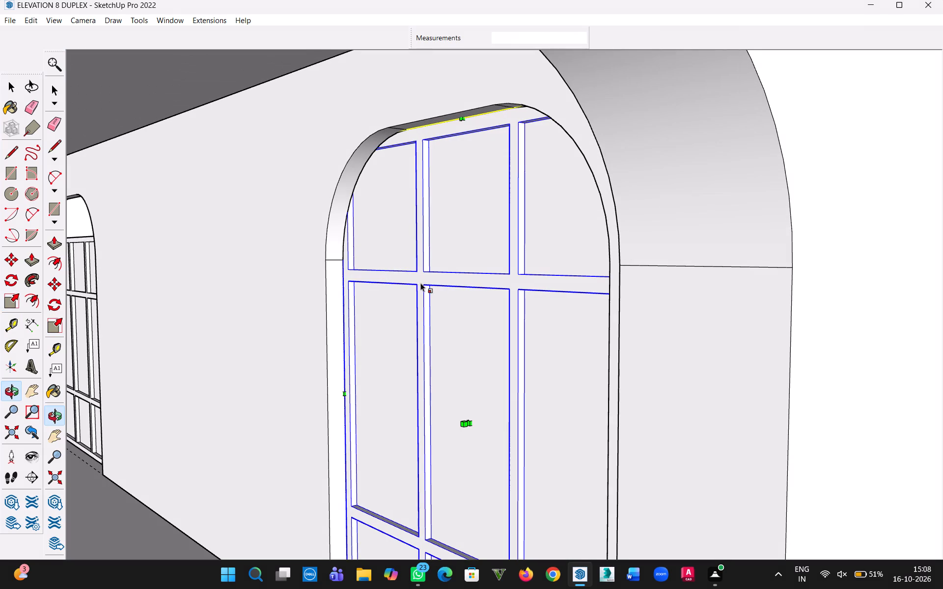
{"action": "left_click", "coordinate": [13, 89]}
{"action": "left_click", "coordinate": [788, 319]}
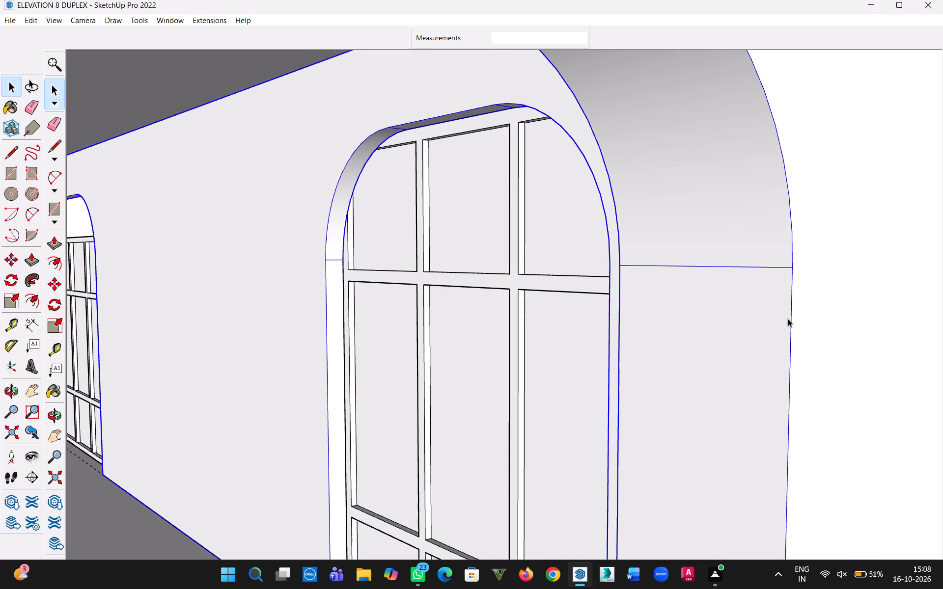
{"action": "right_click", "coordinate": [788, 319]}
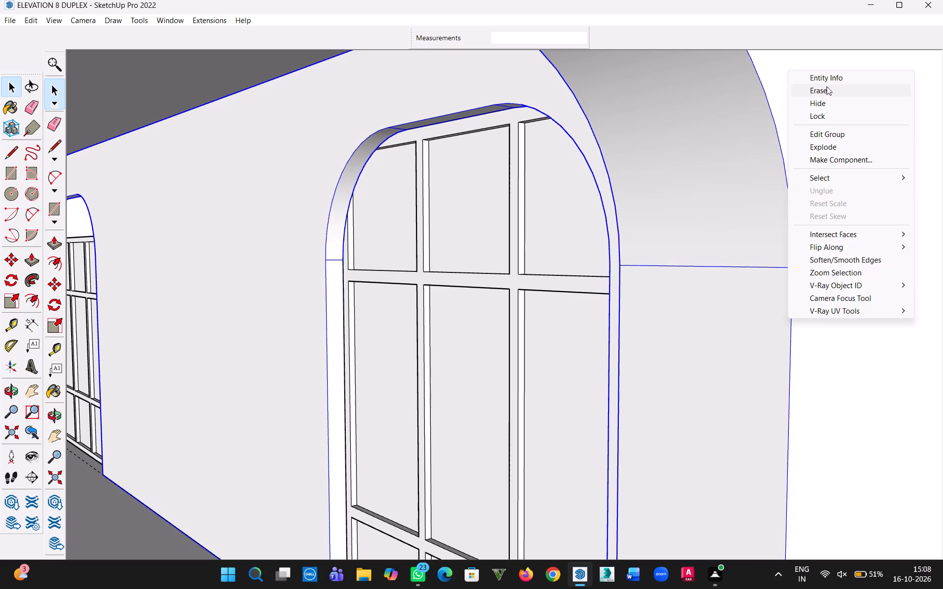
{"action": "left_click", "coordinate": [823, 103]}
Scale the heightened window slightly wider along the red axis, extending its side edge nearest the central arched window.
{"action": "middle_click_drag", "start_coordinate": [812, 280], "coordinate": [181, 344]}
{"action": "scroll", "coordinate": [581, 337], "scroll_direction": "down", "scroll_amount": 2}
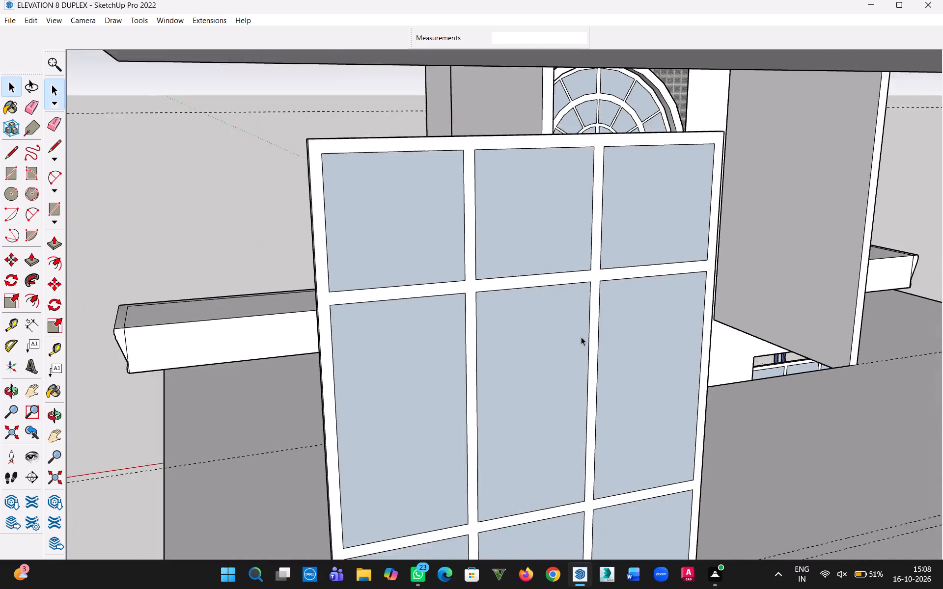
{"action": "scroll", "coordinate": [581, 337], "scroll_direction": "down", "scroll_amount": 7}
{"action": "middle_click_drag", "start_coordinate": [588, 451], "coordinate": [491, 431]}
{"action": "left_click", "coordinate": [9, 87]}
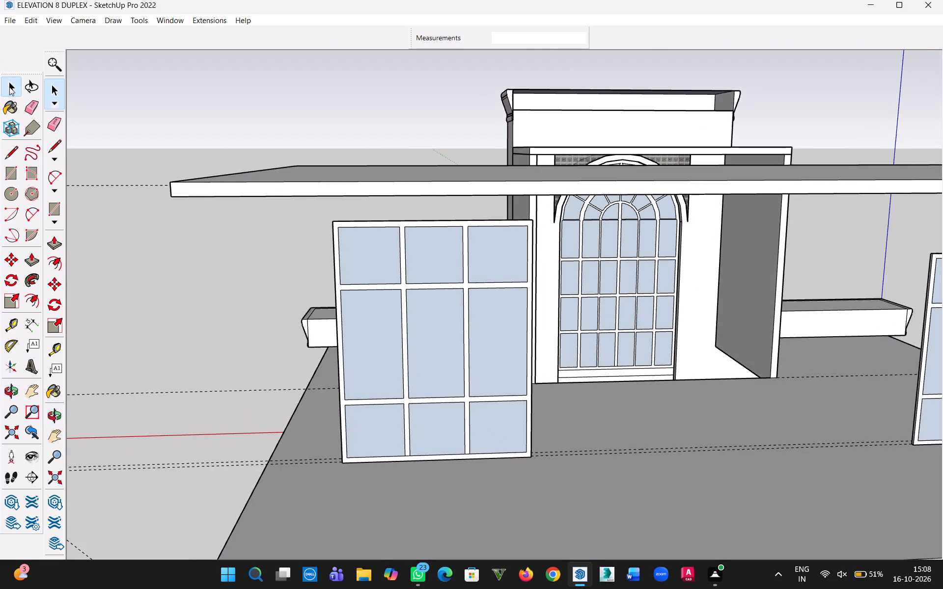
{"action": "left_click", "coordinate": [411, 287]}
{"action": "scroll", "coordinate": [532, 406], "scroll_direction": "up", "scroll_amount": 2}
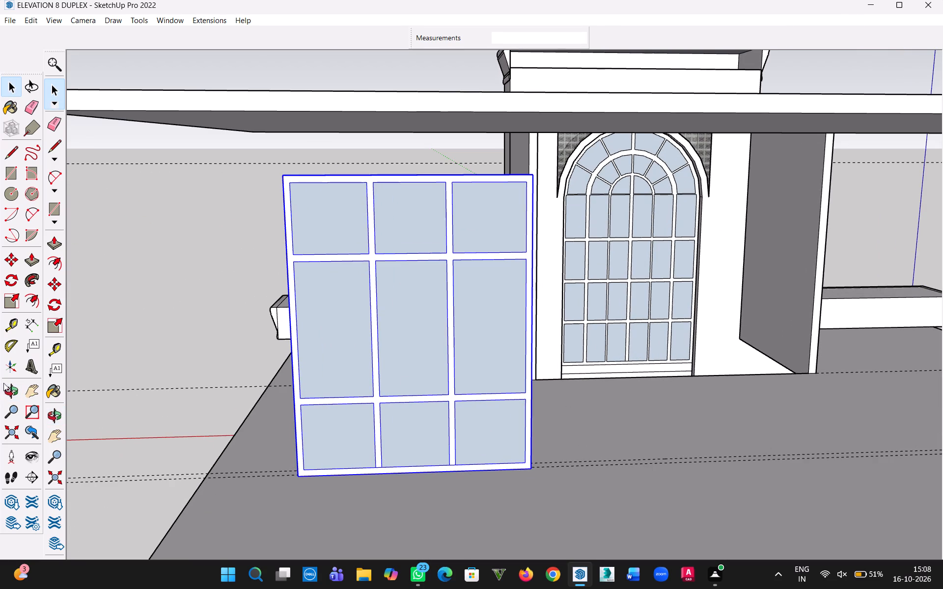
{"action": "left_click", "coordinate": [10, 301]}
{"action": "scroll", "coordinate": [564, 335], "scroll_direction": "up", "scroll_amount": 5}
{"action": "middle_click_drag", "start_coordinate": [551, 340], "coordinate": [549, 342]}
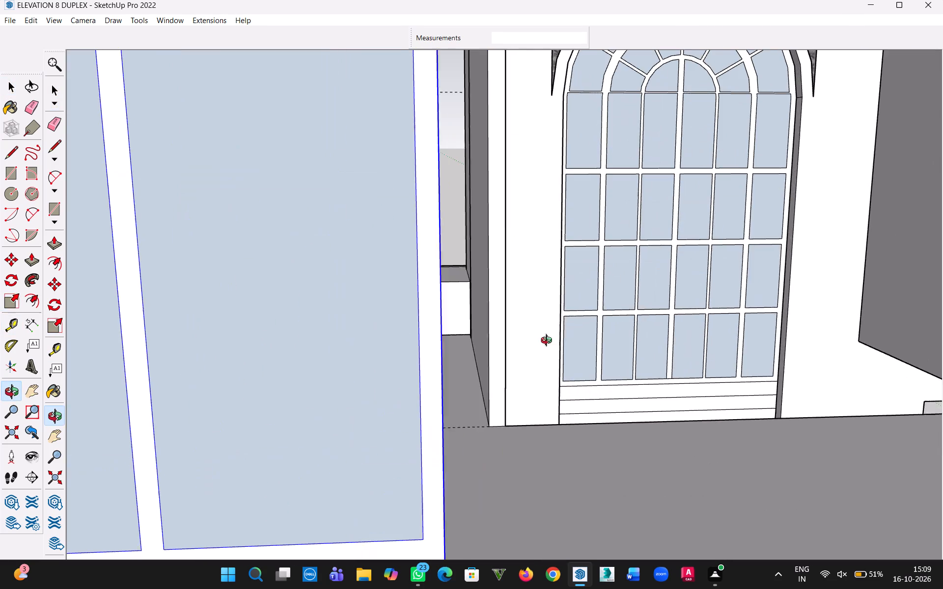
{"action": "middle_click_drag", "start_coordinate": [549, 342], "coordinate": [525, 360]}
{"action": "scroll", "coordinate": [464, 396], "scroll_direction": "down", "scroll_amount": 8}
{"action": "middle_click_drag", "start_coordinate": [459, 426], "coordinate": [377, 401]}
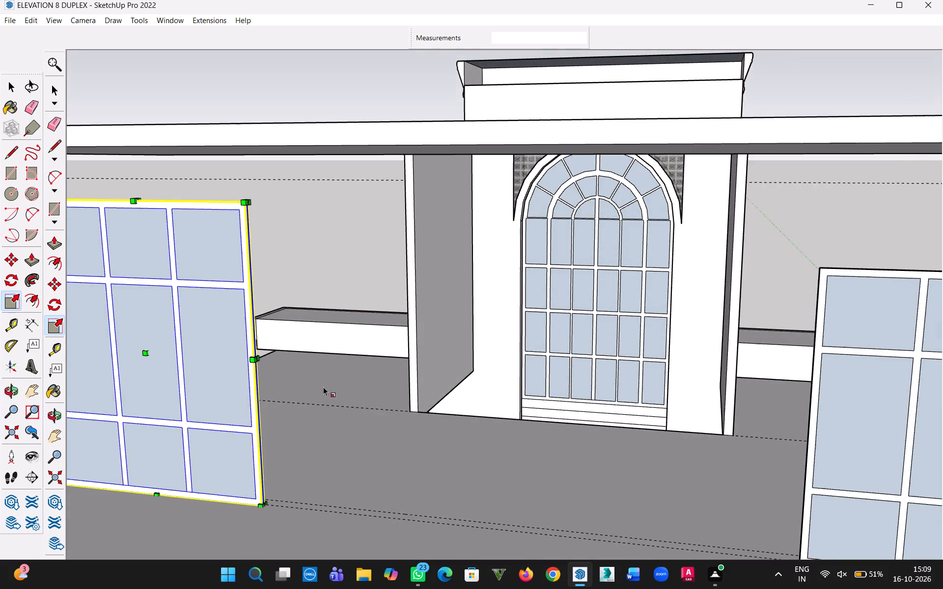
{"action": "scroll", "coordinate": [267, 355], "scroll_direction": "up", "scroll_amount": 7}
{"action": "left_click", "coordinate": [241, 368]}
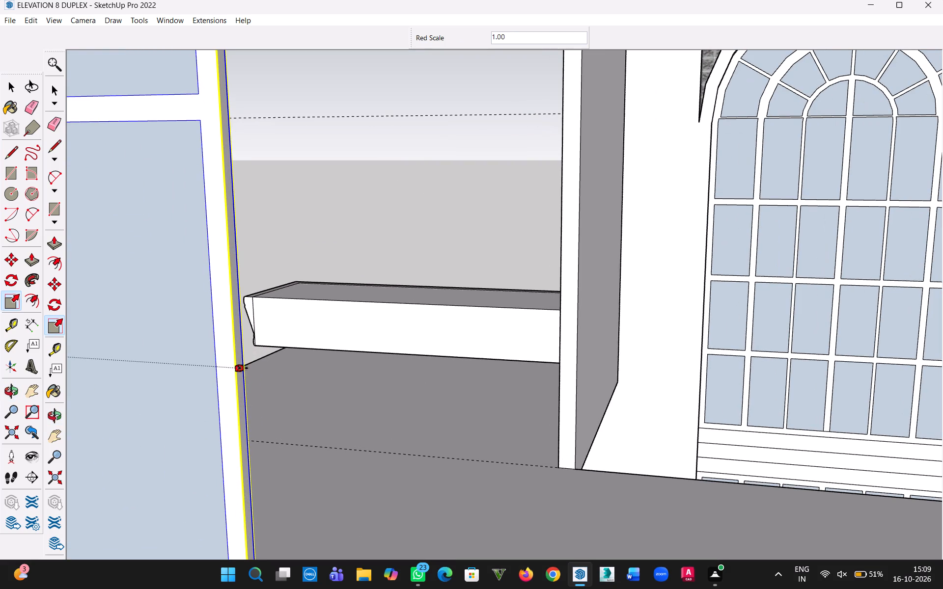
{"action": "left_click", "coordinate": [245, 368]}
{"action": "left_click", "coordinate": [21, 90]}
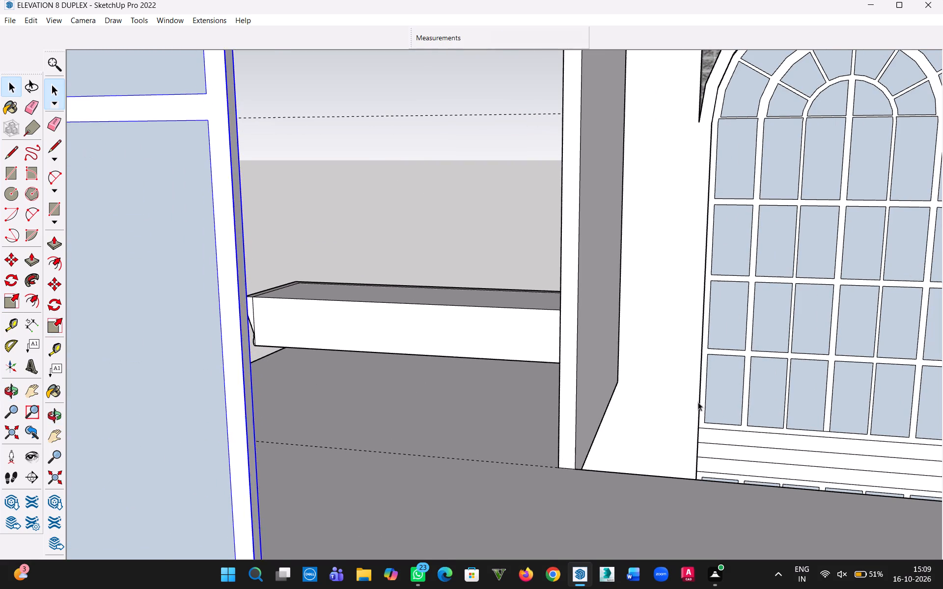
Delete the shorter, unscaled window copy on the other side of the upper floor.
{"action": "scroll", "coordinate": [698, 402], "scroll_direction": "down", "scroll_amount": 11}
{"action": "key", "text": "h"}
{"action": "left_click_drag", "start_coordinate": [756, 510], "coordinate": [430, 401]}
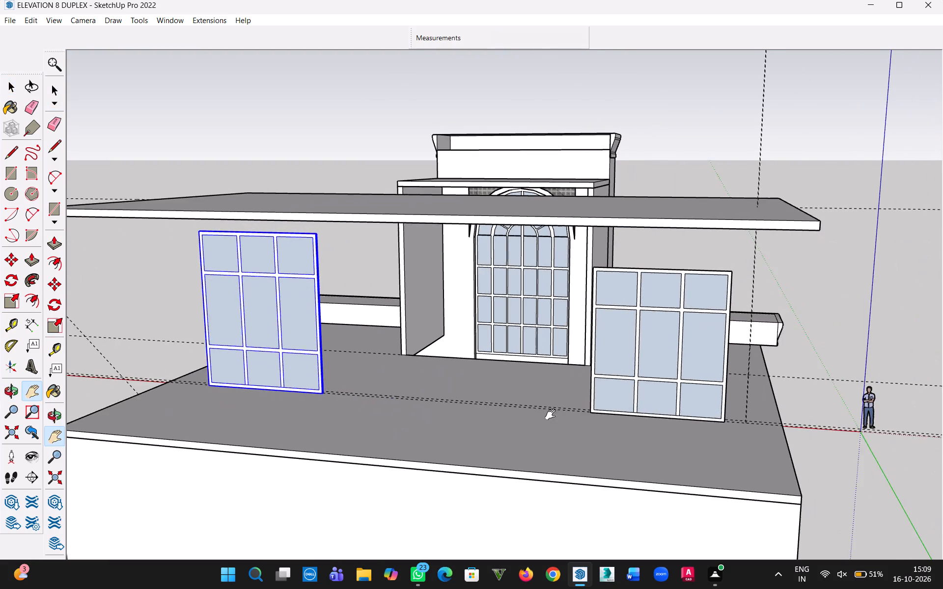
{"action": "middle_click_drag", "start_coordinate": [553, 415], "coordinate": [622, 397]}
{"action": "left_click", "coordinate": [720, 356]}
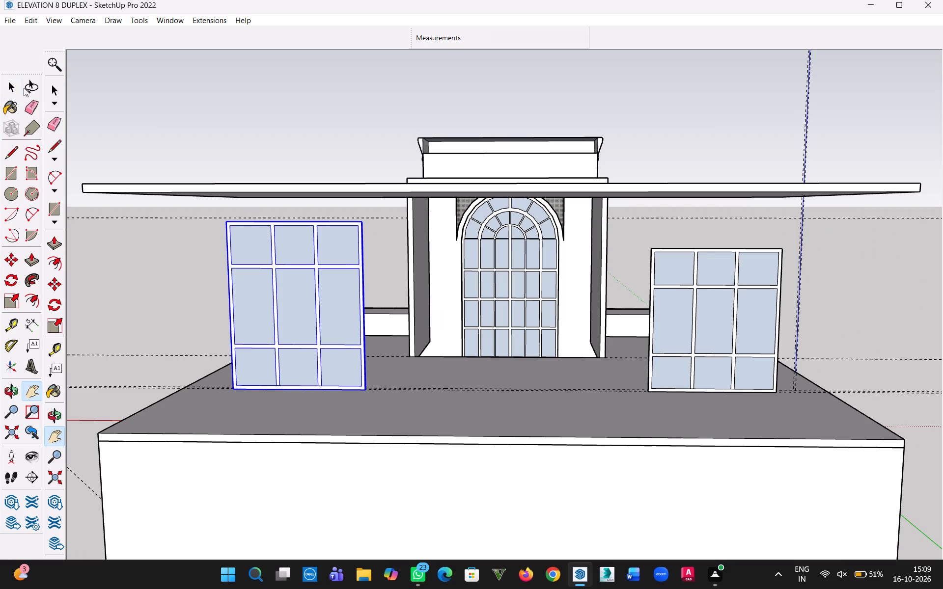
{"action": "left_click", "coordinate": [13, 86]}
{"action": "left_click", "coordinate": [699, 303]}
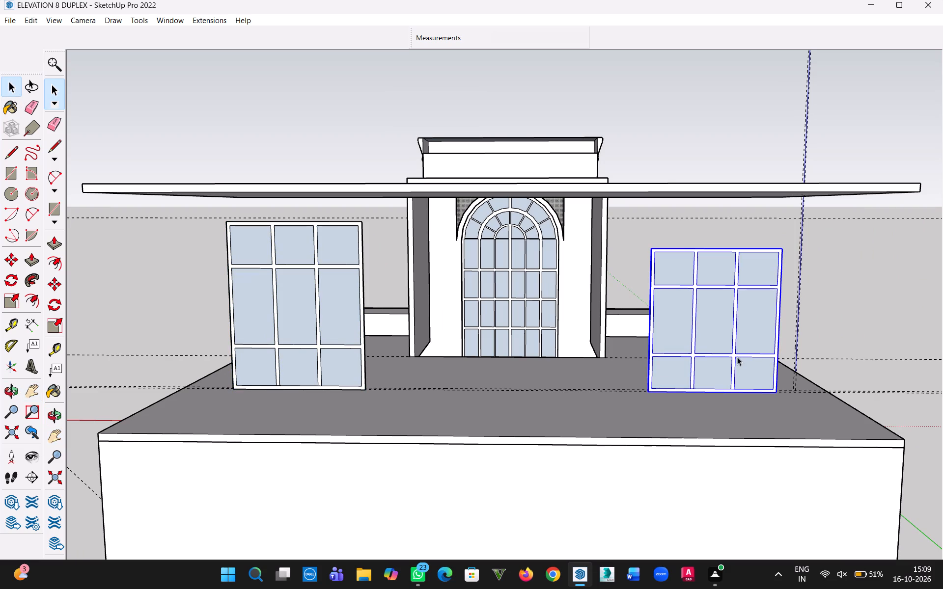
{"action": "key", "text": "Delete"}
Place a guide line 4' inward from the upper-floor slab's side edge, on the side where the window copy was deleted.
{"action": "middle_click_drag", "start_coordinate": [740, 358], "coordinate": [733, 430]}
{"action": "key", "text": "t"}
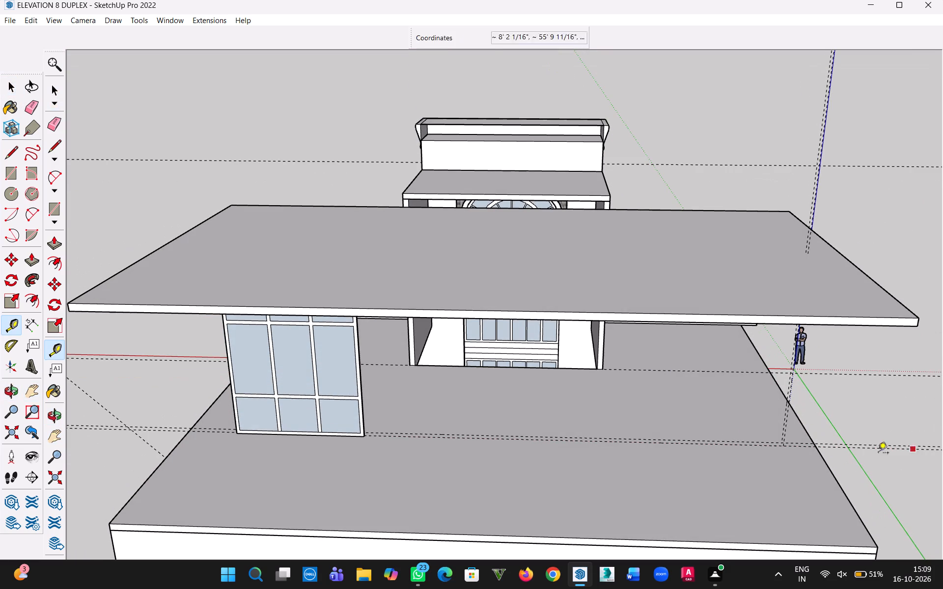
{"action": "left_click", "coordinate": [837, 474]}
{"action": "type", "text": "4'"}
{"action": "key", "text": "Return"}
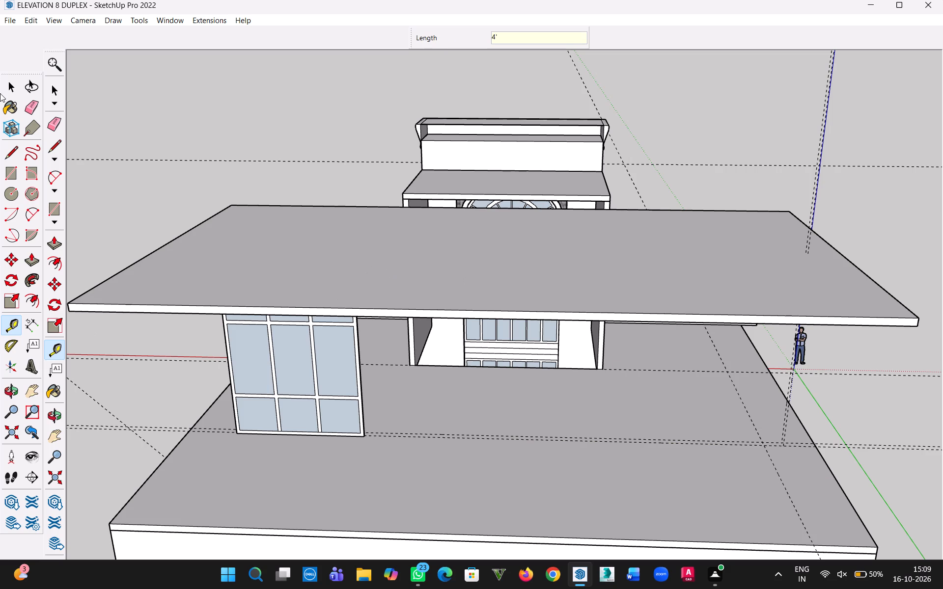
Copy the scaled window about 31' 7 3/4" along the rear guide line, from its bottom corner to the intersection with the 4' guide.
{"action": "left_click", "coordinate": [10, 93]}
{"action": "left_click", "coordinate": [337, 378]}
{"action": "middle_click_drag", "start_coordinate": [343, 426], "coordinate": [416, 407]}
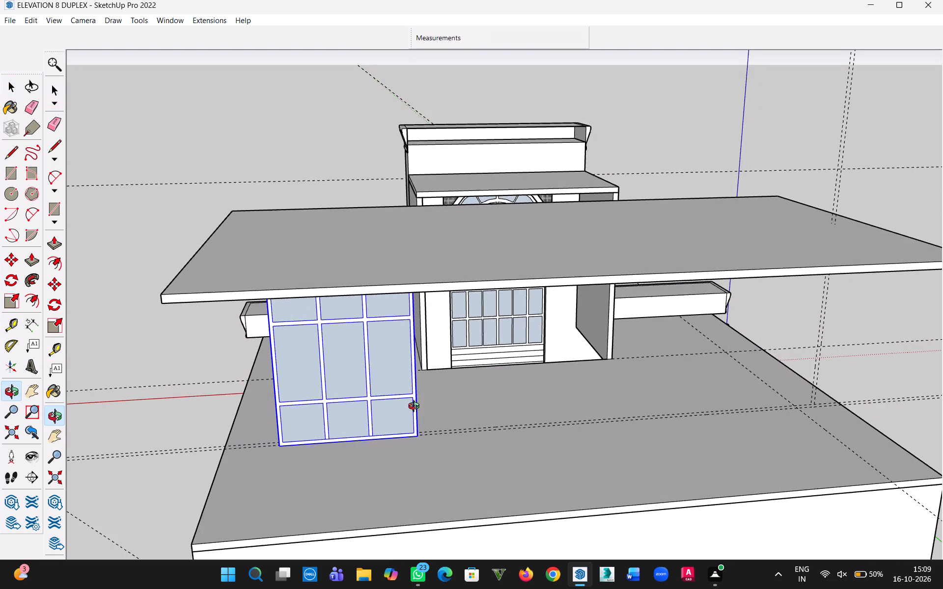
{"action": "middle_click_drag", "start_coordinate": [416, 407], "coordinate": [416, 407]}
{"action": "scroll", "coordinate": [405, 428], "scroll_direction": "up", "scroll_amount": 3}
{"action": "scroll", "coordinate": [246, 448], "scroll_direction": "up", "scroll_amount": 4}
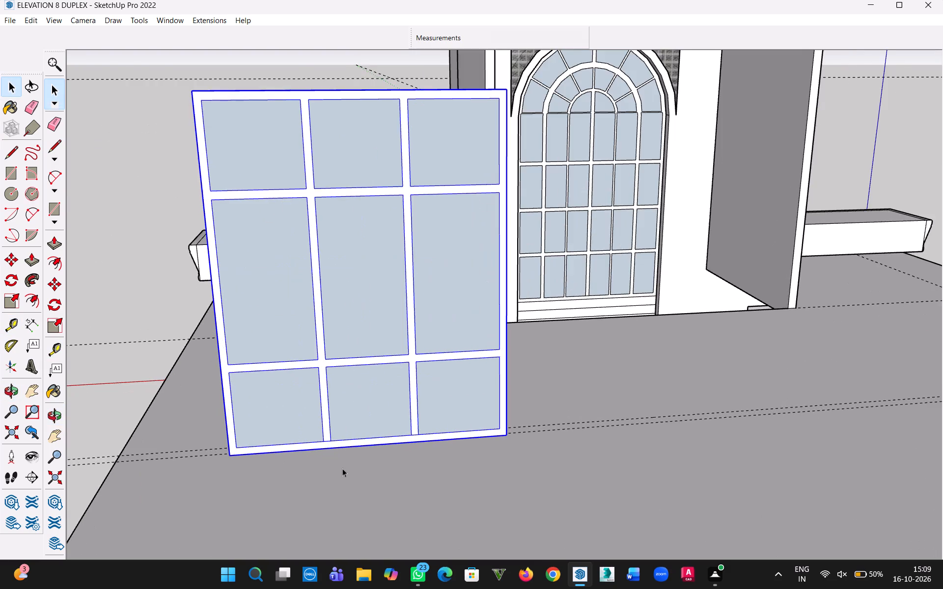
{"action": "scroll", "coordinate": [510, 469], "scroll_direction": "up", "scroll_amount": 4}
{"action": "key", "text": "m"}
{"action": "scroll", "coordinate": [519, 410], "scroll_direction": "up", "scroll_amount": 3}
{"action": "middle_click_drag", "start_coordinate": [518, 424], "coordinate": [483, 446]}
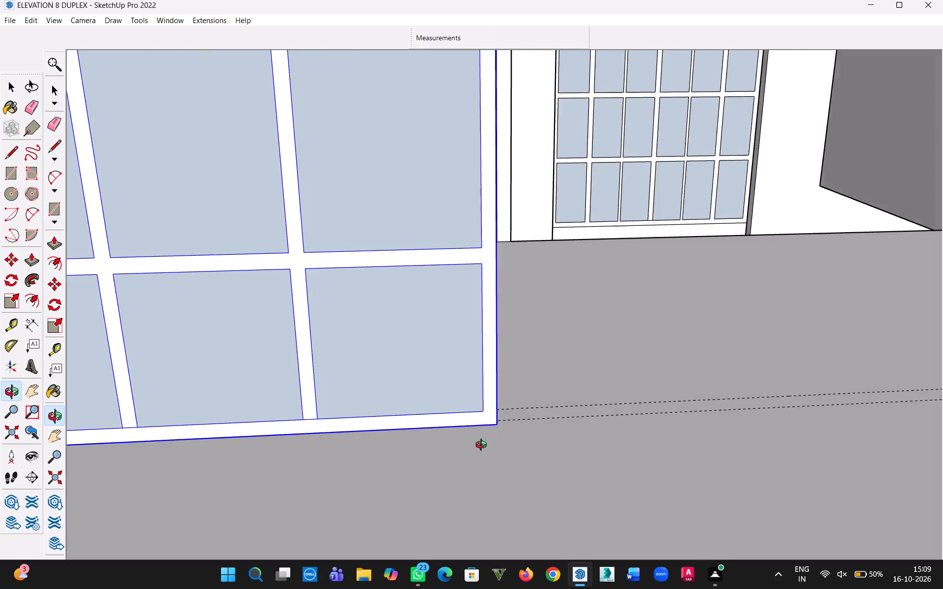
{"action": "middle_click_drag", "start_coordinate": [483, 446], "coordinate": [352, 502]}
{"action": "scroll", "coordinate": [461, 402], "scroll_direction": "up", "scroll_amount": 7}
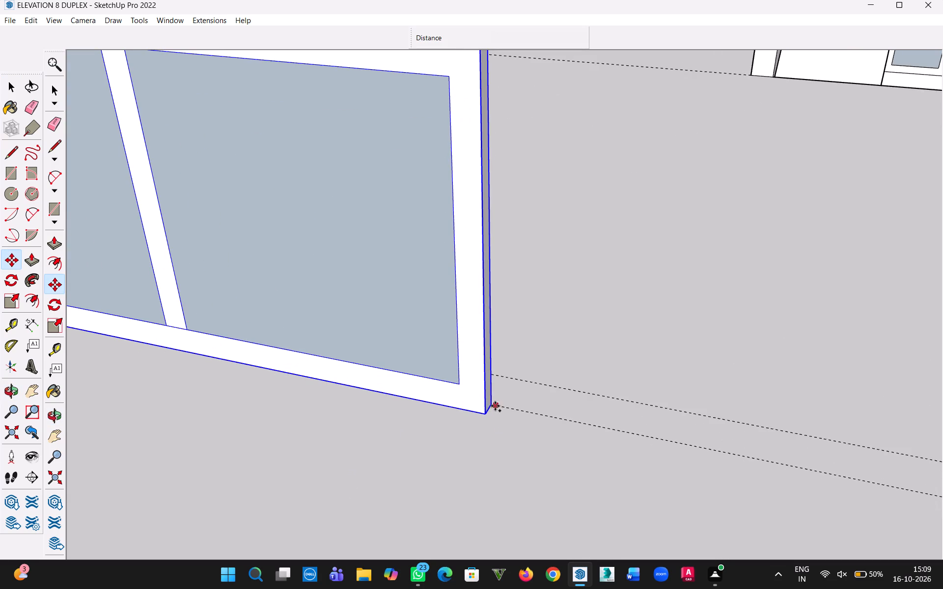
{"action": "left_click", "coordinate": [493, 406]}
{"action": "scroll", "coordinate": [664, 428], "scroll_direction": "down", "scroll_amount": 14}
{"action": "key", "text": "h"}
{"action": "left_click_drag", "start_coordinate": [819, 437], "coordinate": [268, 410]}
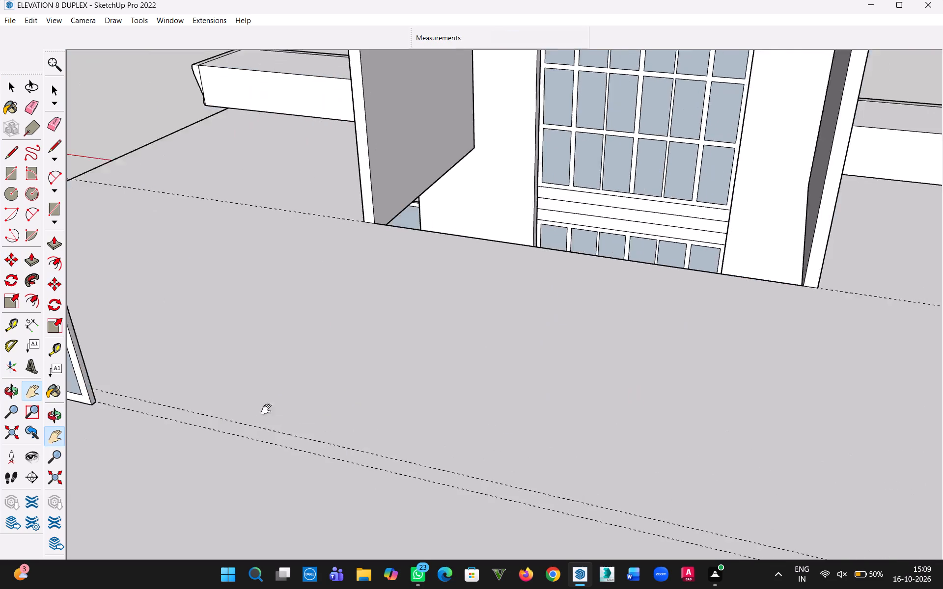
{"action": "left_click_drag", "start_coordinate": [268, 410], "coordinate": [255, 407]}
{"action": "left_click_drag", "start_coordinate": [827, 457], "coordinate": [347, 363]}
{"action": "scroll", "coordinate": [353, 361], "scroll_direction": "down", "scroll_amount": 8}
{"action": "middle_click_drag", "start_coordinate": [495, 414], "coordinate": [572, 360]}
{"action": "scroll", "coordinate": [654, 386], "scroll_direction": "up", "scroll_amount": 2}
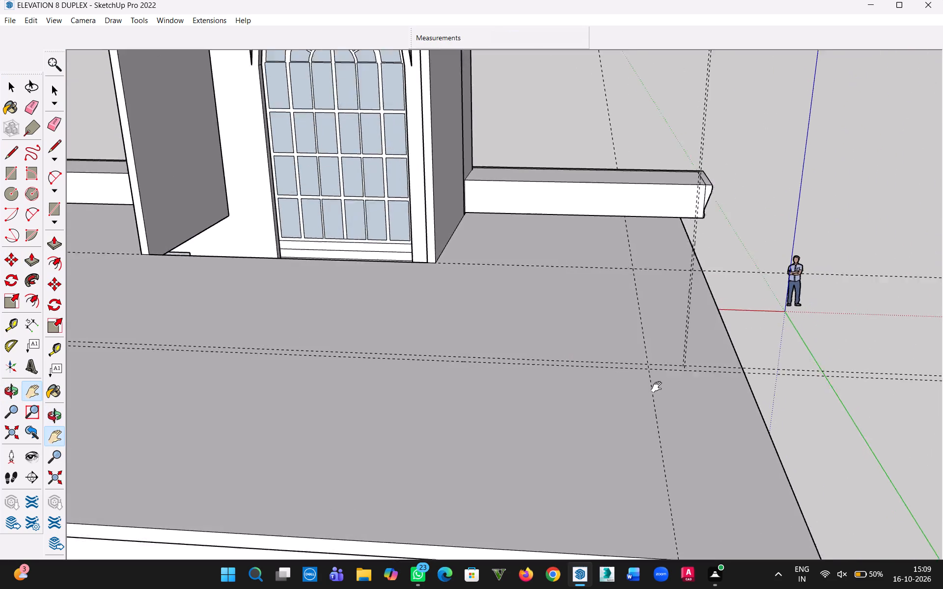
{"action": "scroll", "coordinate": [659, 387], "scroll_direction": "up", "scroll_amount": 4}
{"action": "key", "text": "Escape"}
{"action": "scroll", "coordinate": [641, 349], "scroll_direction": "up", "scroll_amount": 10}
{"action": "middle_click_drag", "start_coordinate": [646, 373], "coordinate": [589, 396]}
{"action": "scroll", "coordinate": [641, 358], "scroll_direction": "up", "scroll_amount": 1}
{"action": "left_click", "coordinate": [638, 369]}
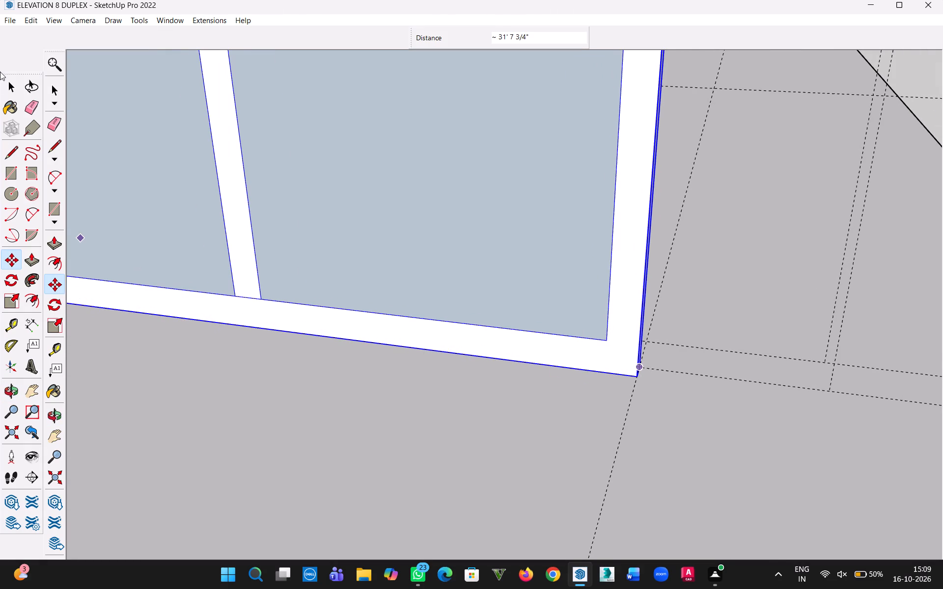
{"action": "left_click", "coordinate": [7, 89]}
Deselect the copied window and delete all guide lines from the model.
{"action": "scroll", "coordinate": [398, 273], "scroll_direction": "down", "scroll_amount": 20}
{"action": "scroll", "coordinate": [398, 273], "scroll_direction": "down", "scroll_amount": 3}
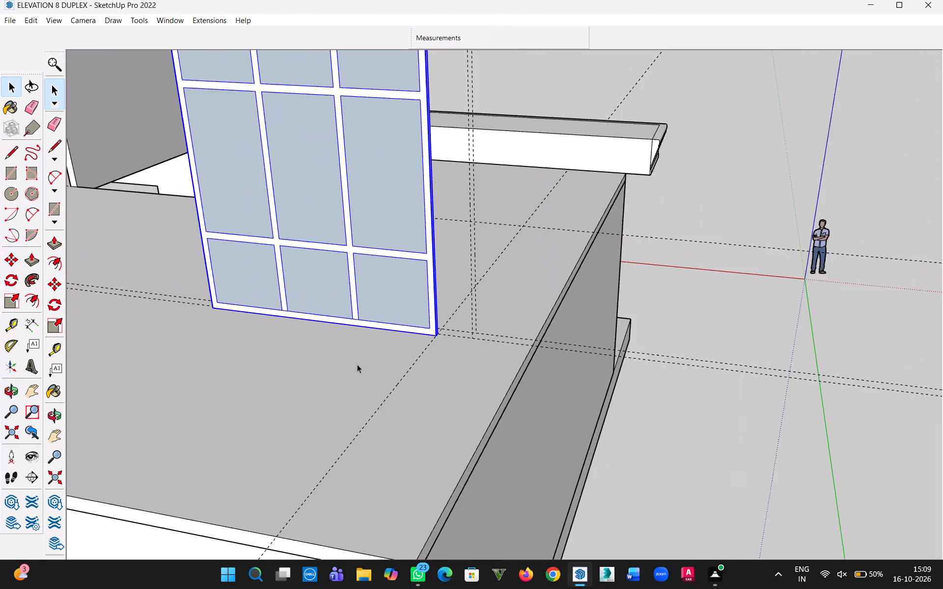
{"action": "scroll", "coordinate": [357, 364], "scroll_direction": "down", "scroll_amount": 8}
{"action": "left_click", "coordinate": [569, 365]}
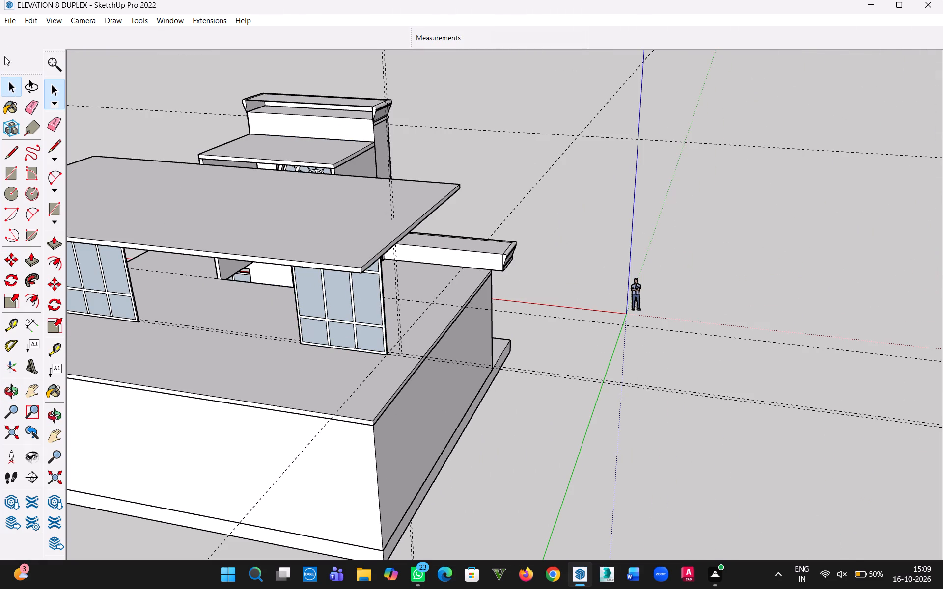
{"action": "left_click", "coordinate": [13, 24]}
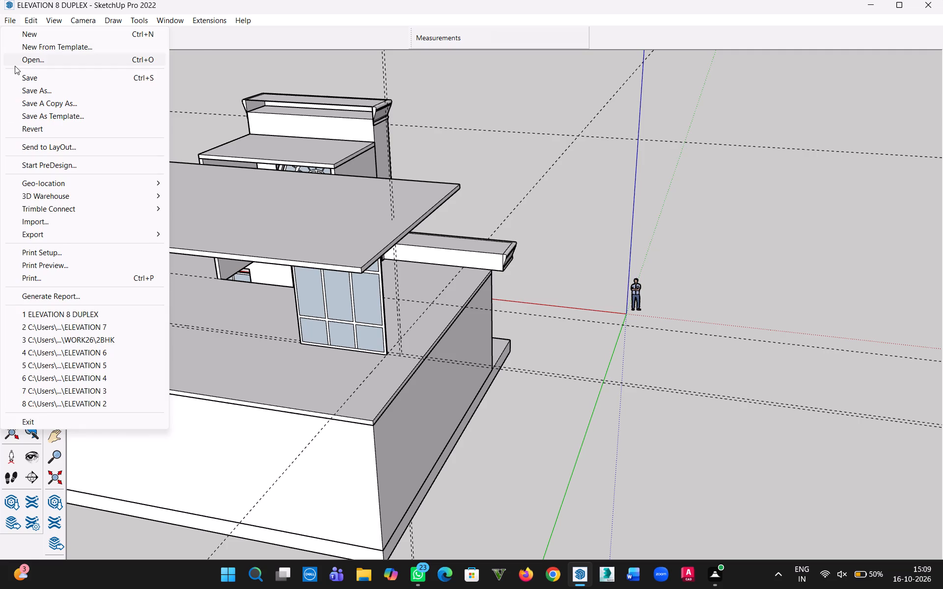
{"action": "left_click", "coordinate": [67, 130]}
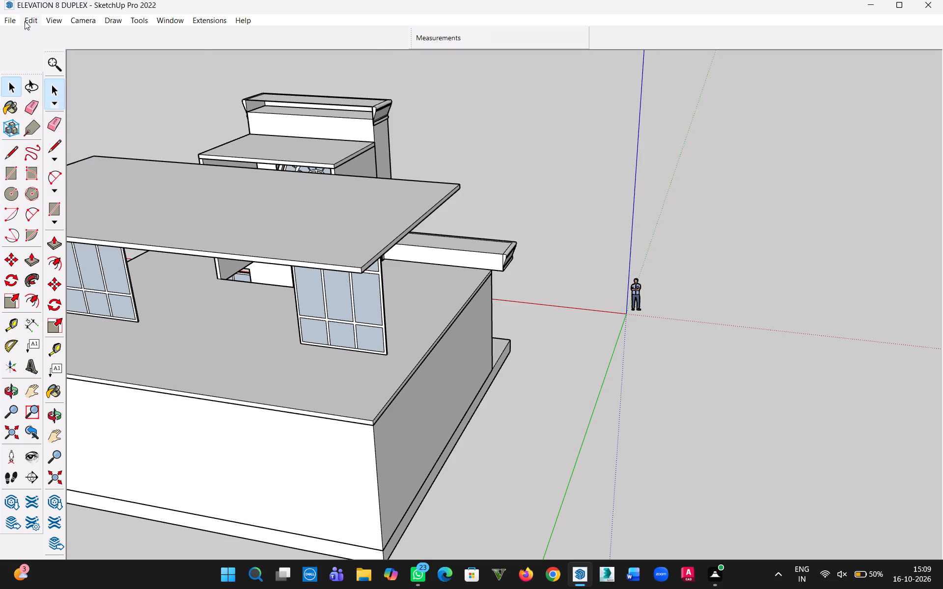
Unhide all hidden geometry, including the upper-floor walls, and bring the front facade into view.
{"action": "left_click", "coordinate": [25, 21]}
{"action": "left_click", "coordinate": [213, 225]}
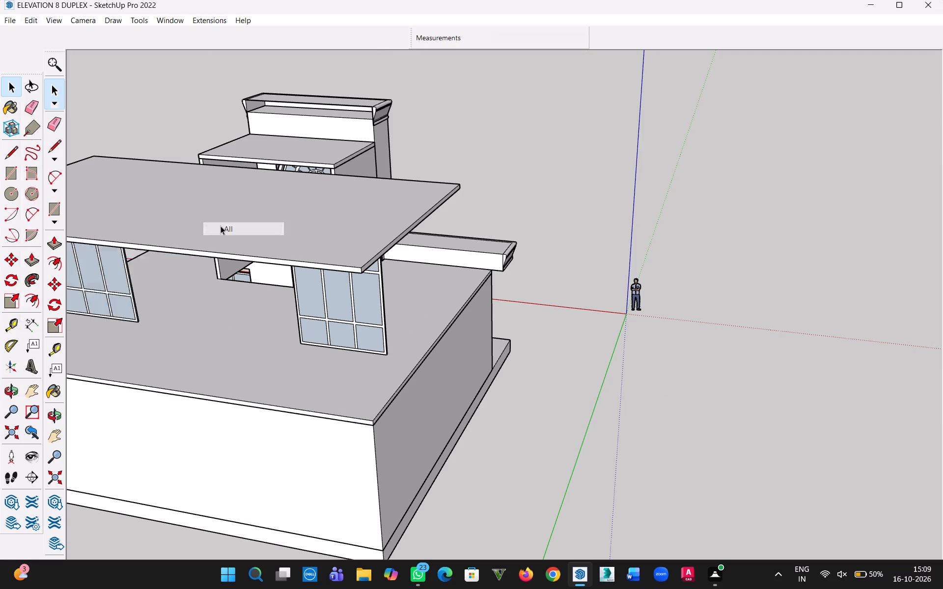
{"action": "left_click", "coordinate": [668, 391]}
{"action": "middle_click_drag", "start_coordinate": [750, 398], "coordinate": [132, 303]}
{"action": "middle_click_drag", "start_coordinate": [571, 307], "coordinate": [187, 289]}
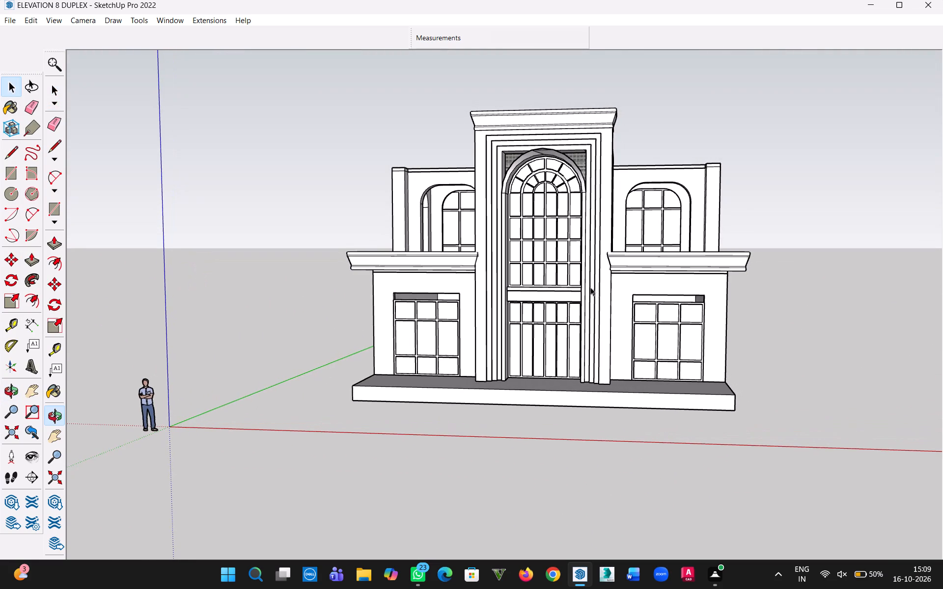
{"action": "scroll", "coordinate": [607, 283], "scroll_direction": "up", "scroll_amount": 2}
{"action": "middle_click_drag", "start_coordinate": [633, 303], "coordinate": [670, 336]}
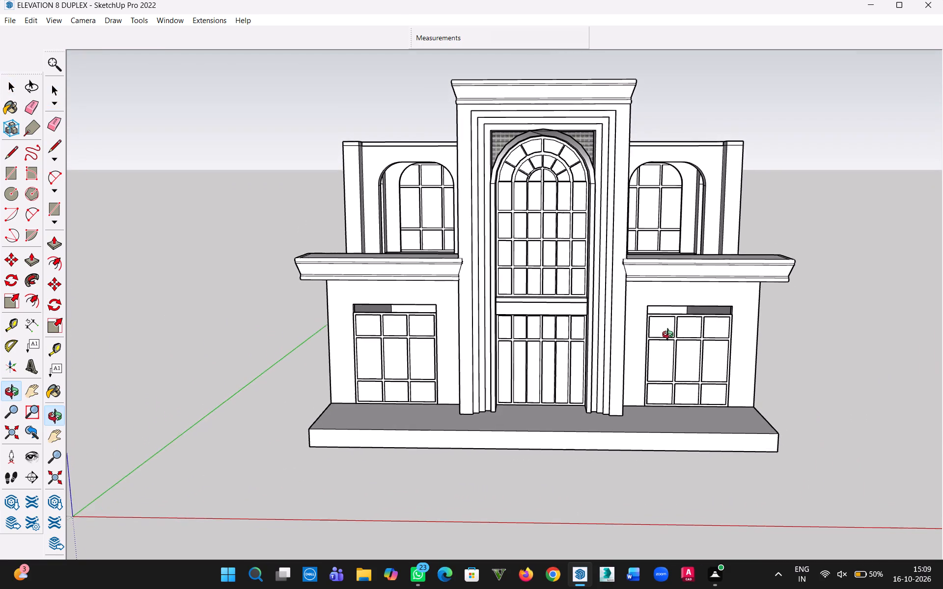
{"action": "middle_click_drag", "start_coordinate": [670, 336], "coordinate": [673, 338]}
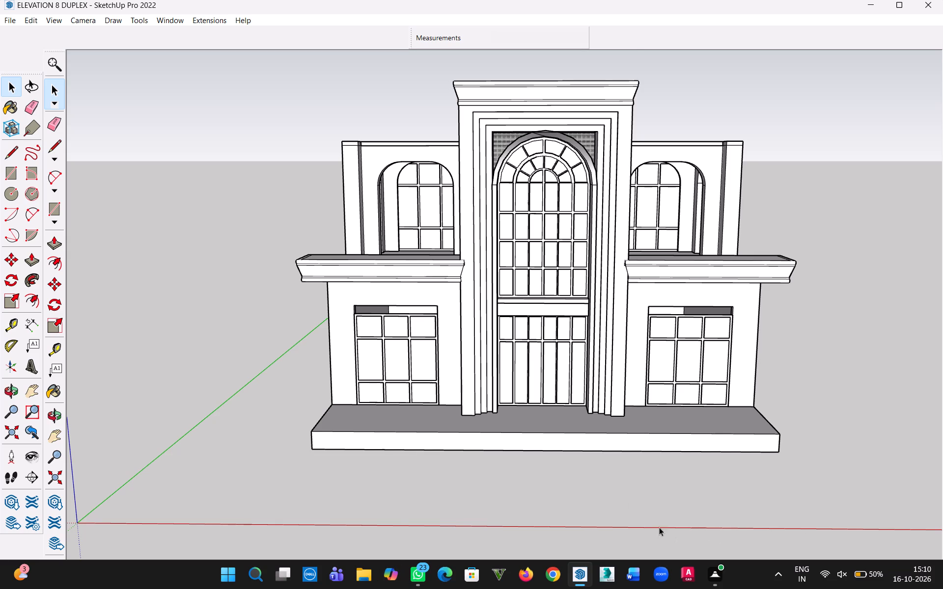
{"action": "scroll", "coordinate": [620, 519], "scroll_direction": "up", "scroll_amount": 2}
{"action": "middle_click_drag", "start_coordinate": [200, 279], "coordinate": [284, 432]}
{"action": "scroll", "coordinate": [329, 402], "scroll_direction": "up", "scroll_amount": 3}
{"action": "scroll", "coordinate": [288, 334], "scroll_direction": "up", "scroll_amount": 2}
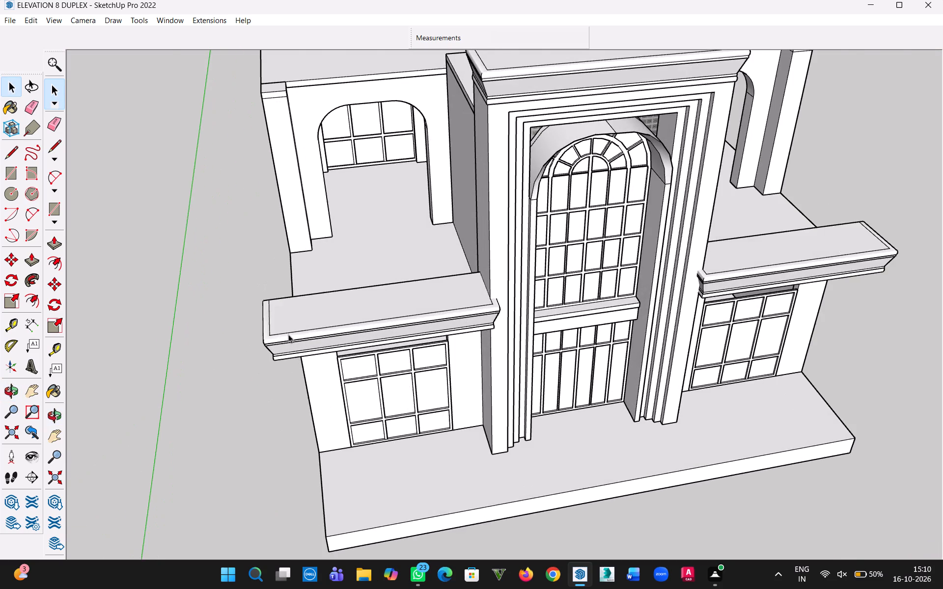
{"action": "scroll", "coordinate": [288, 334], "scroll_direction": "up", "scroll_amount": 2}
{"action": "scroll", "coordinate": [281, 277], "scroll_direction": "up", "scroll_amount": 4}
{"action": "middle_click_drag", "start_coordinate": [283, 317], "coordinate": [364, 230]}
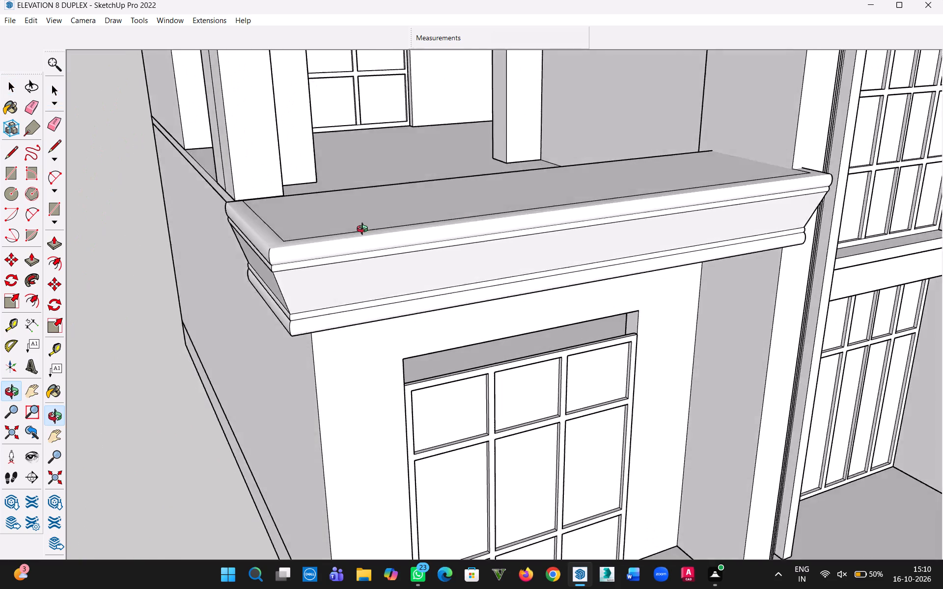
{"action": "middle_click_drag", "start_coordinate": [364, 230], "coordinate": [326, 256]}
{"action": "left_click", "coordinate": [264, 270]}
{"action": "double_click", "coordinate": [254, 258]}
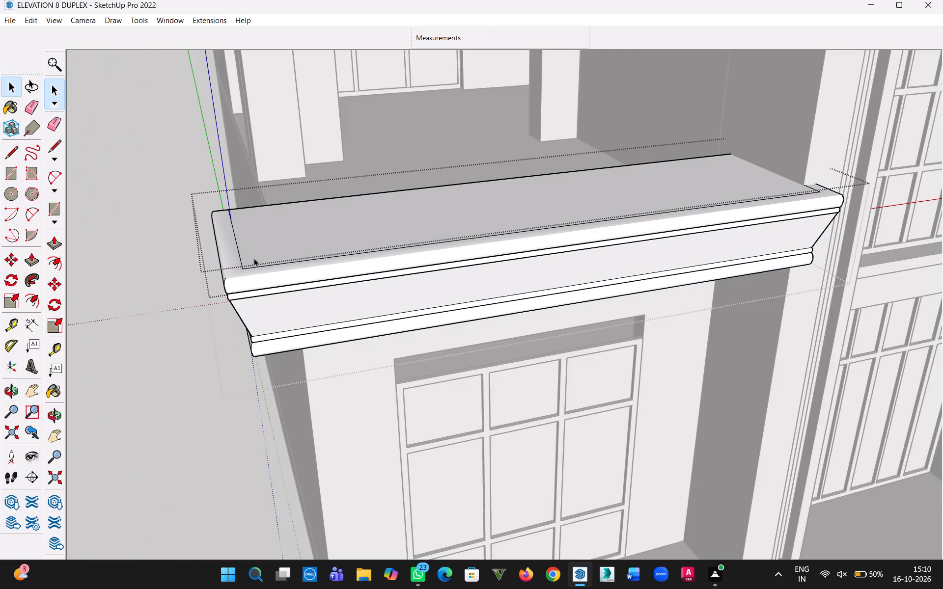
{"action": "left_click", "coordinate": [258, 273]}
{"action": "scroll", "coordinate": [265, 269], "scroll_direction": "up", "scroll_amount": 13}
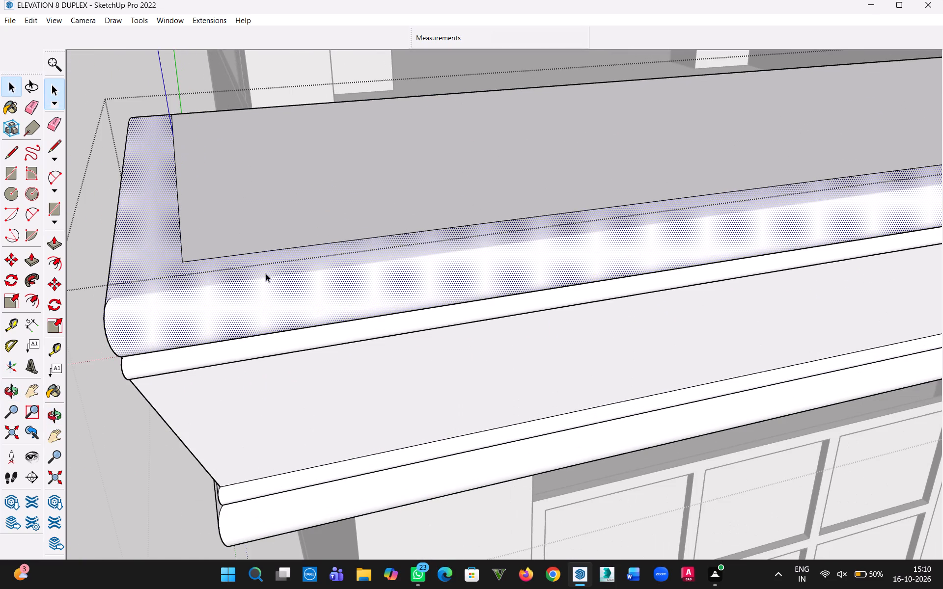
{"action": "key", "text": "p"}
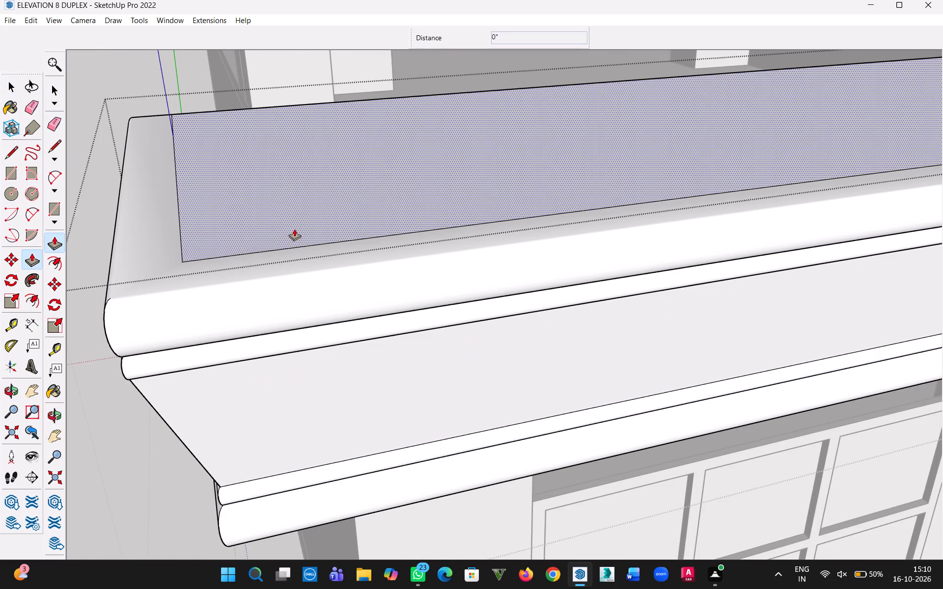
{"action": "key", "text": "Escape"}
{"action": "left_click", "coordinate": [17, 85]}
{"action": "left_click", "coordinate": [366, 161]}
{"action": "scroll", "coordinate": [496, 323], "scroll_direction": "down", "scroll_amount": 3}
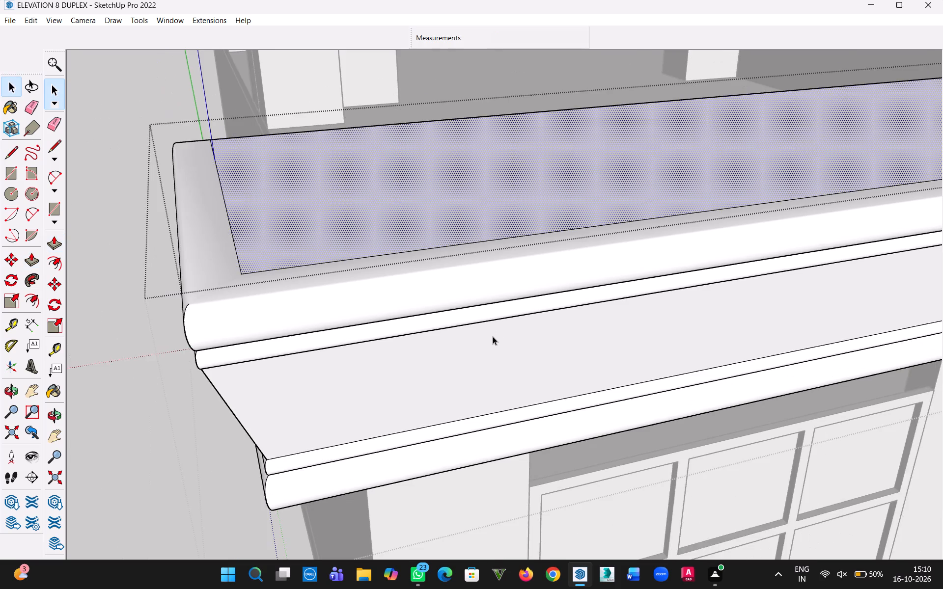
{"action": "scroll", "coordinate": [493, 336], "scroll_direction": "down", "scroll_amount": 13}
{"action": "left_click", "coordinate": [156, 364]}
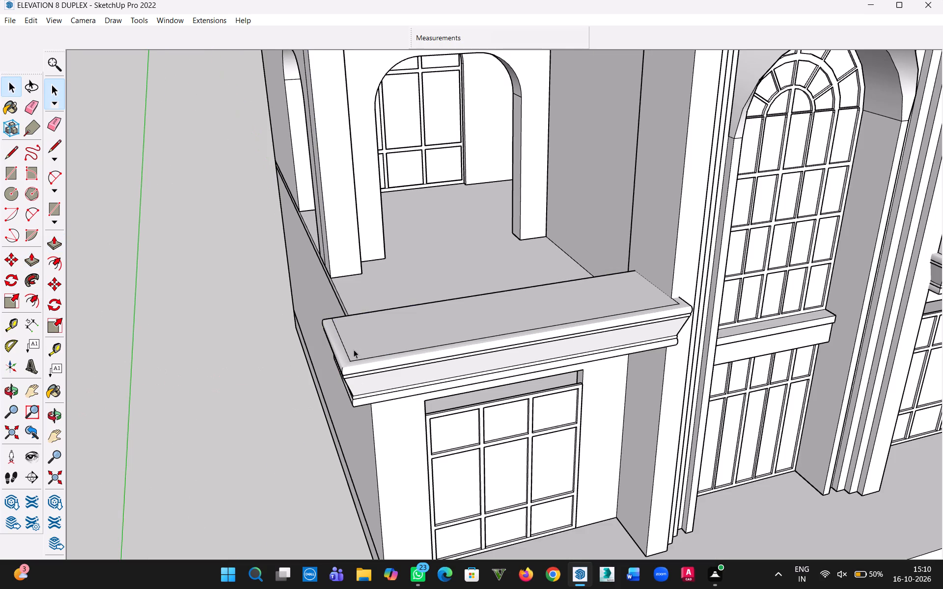
Open the cornice group on the facade's left wing and delete the inner outer-side and long front lines on its top face.
{"action": "scroll", "coordinate": [354, 349], "scroll_direction": "up", "scroll_amount": 4}
{"action": "left_click", "coordinate": [348, 369]}
{"action": "left_click", "coordinate": [351, 358]}
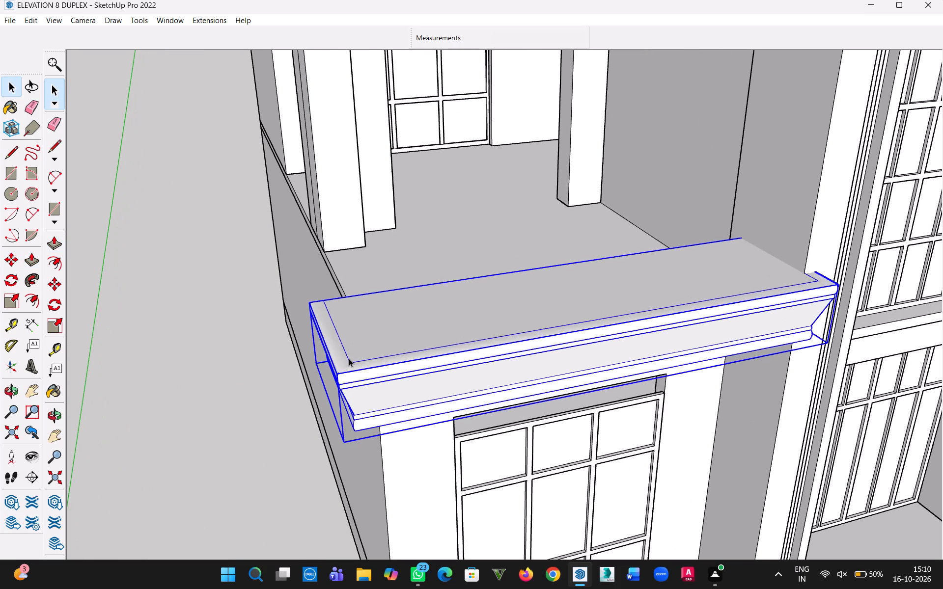
{"action": "double_click", "coordinate": [349, 358]}
{"action": "left_click", "coordinate": [349, 358]}
{"action": "scroll", "coordinate": [348, 359], "scroll_direction": "up", "scroll_amount": 10}
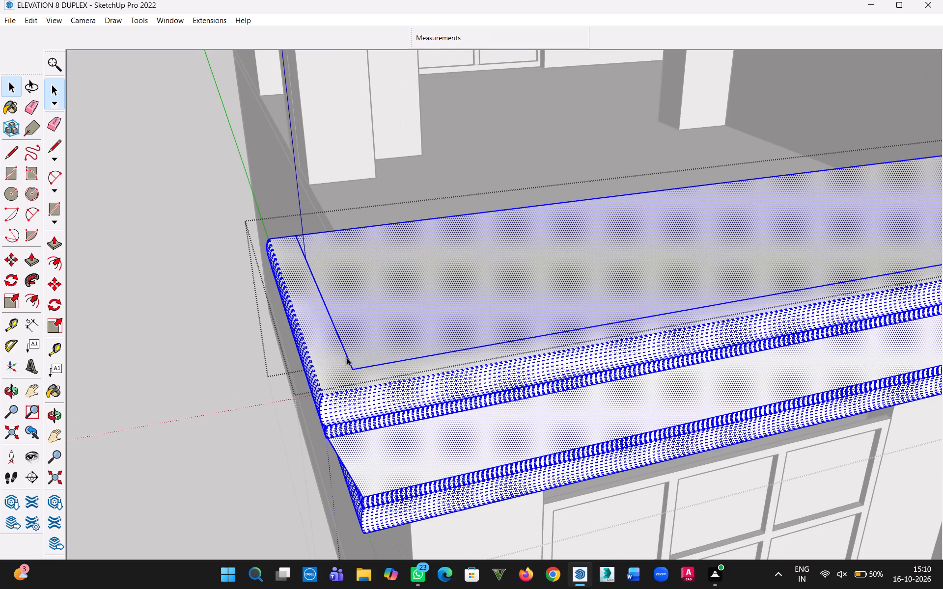
{"action": "left_click", "coordinate": [346, 358]}
{"action": "key", "text": "Delete"}
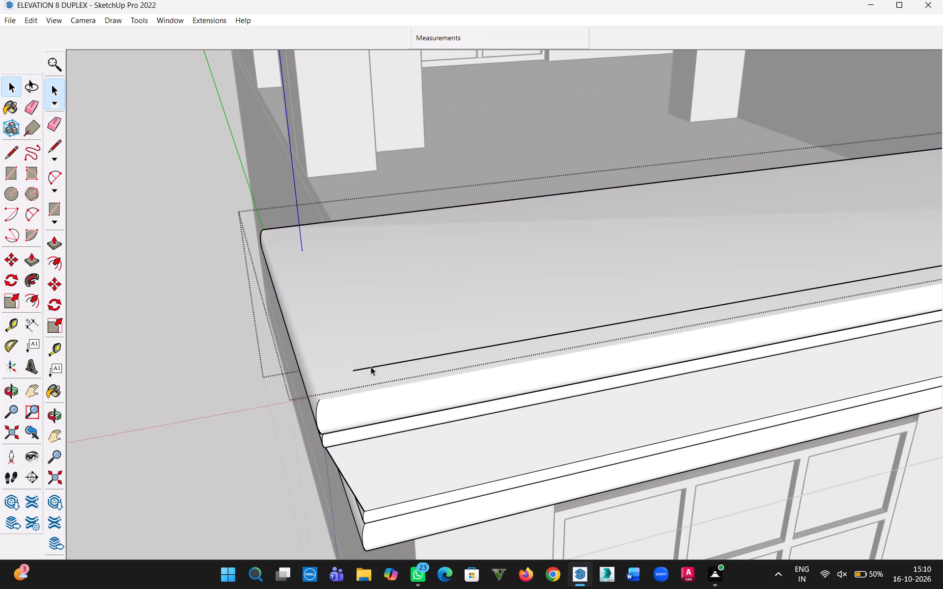
{"action": "left_click", "coordinate": [368, 365]}
{"action": "left_click", "coordinate": [370, 367]}
{"action": "key", "text": "Delete"}
{"action": "scroll", "coordinate": [370, 367], "scroll_direction": "down", "scroll_amount": 4}
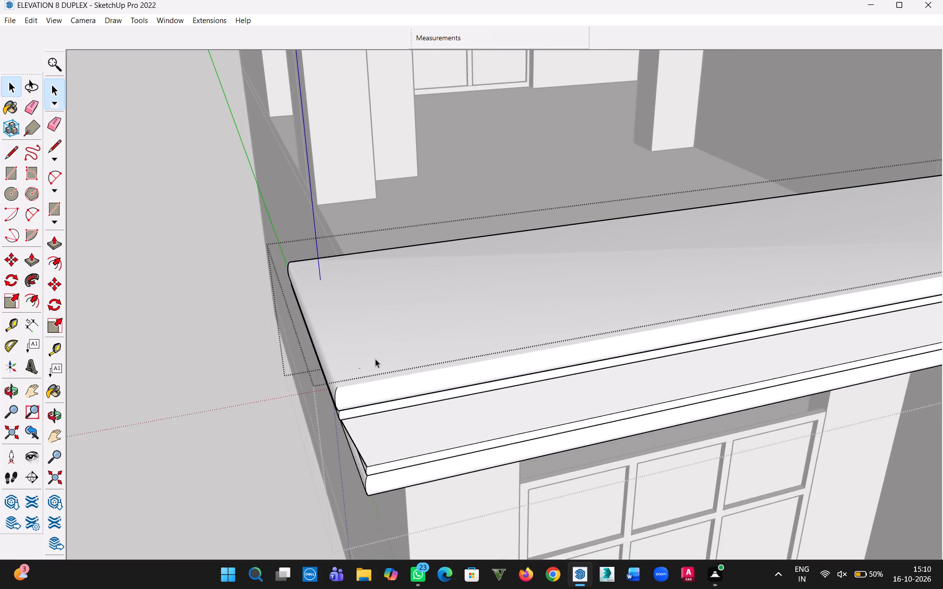
Delete the tiny leftover edge fragment at the outer front corner of the cornice's top face.
{"action": "scroll", "coordinate": [375, 359], "scroll_direction": "up", "scroll_amount": 3}
{"action": "left_click", "coordinate": [353, 372]}
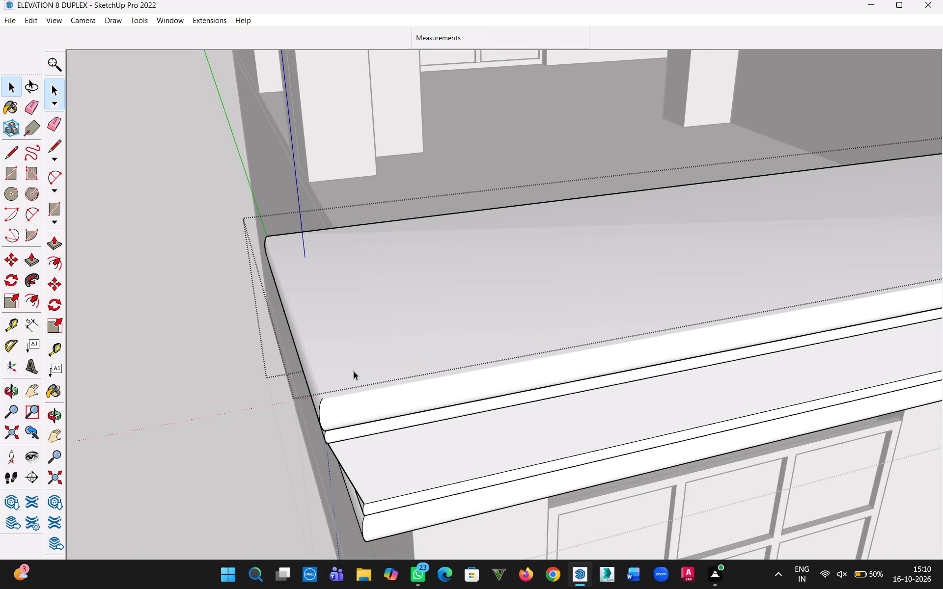
{"action": "scroll", "coordinate": [354, 371], "scroll_direction": "up", "scroll_amount": 11}
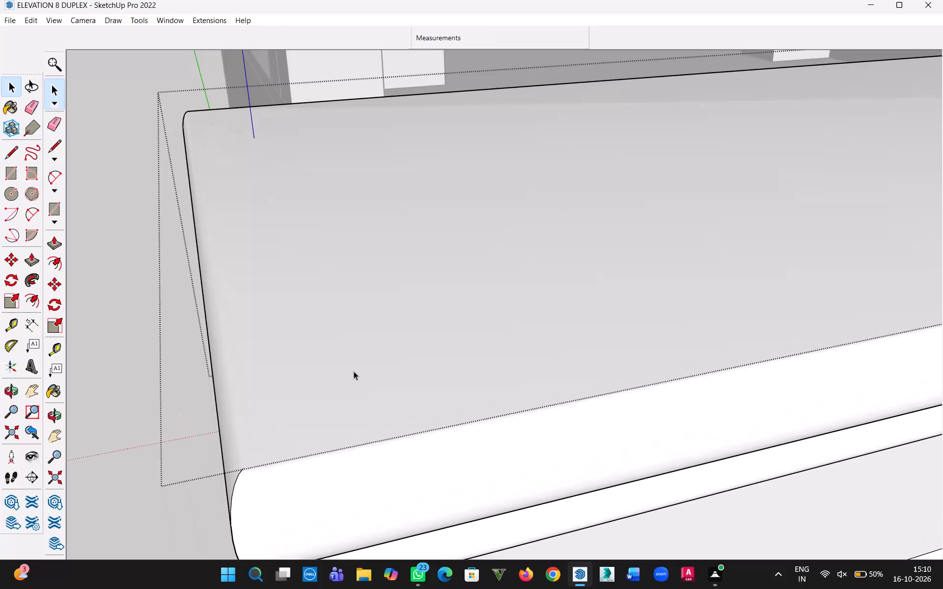
{"action": "left_click", "coordinate": [354, 371]}
{"action": "key", "text": "Delete"}
{"action": "scroll", "coordinate": [375, 389], "scroll_direction": "down", "scroll_amount": 3}
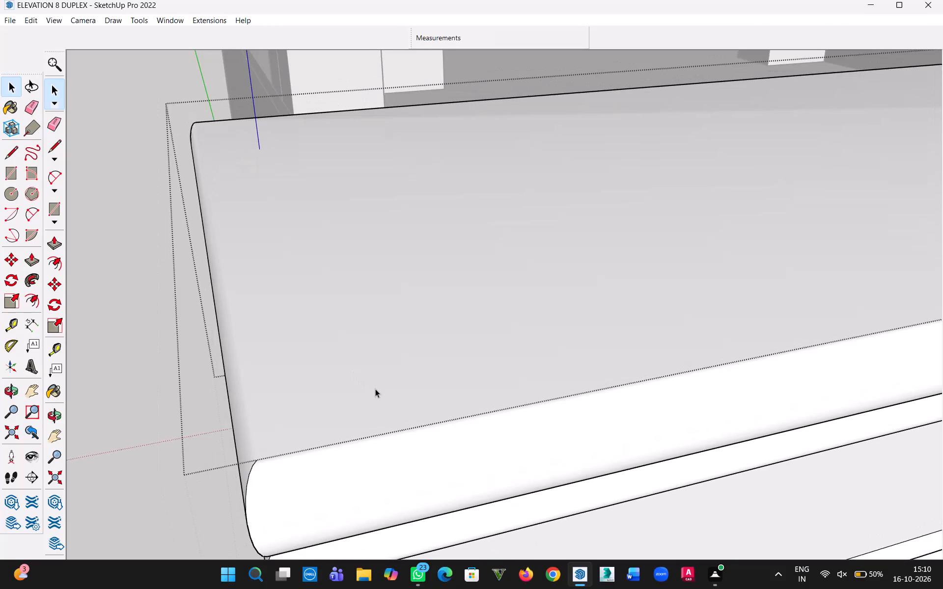
{"action": "scroll", "coordinate": [375, 389], "scroll_direction": "down", "scroll_amount": 9}
{"action": "scroll", "coordinate": [605, 356], "scroll_direction": "down", "scroll_amount": 2}
Delete the short remaining line and its leftover fragment at the cornice's inner end, beside the central entrance frame.
{"action": "middle_click_drag", "start_coordinate": [605, 356], "coordinate": [800, 236]}
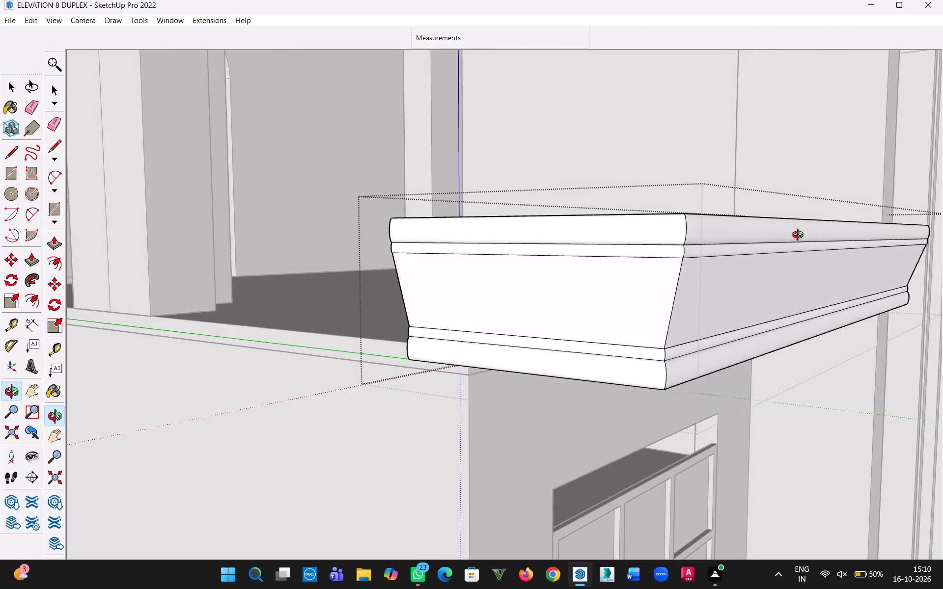
{"action": "middle_click_drag", "start_coordinate": [800, 236], "coordinate": [417, 324]}
{"action": "key", "text": "h"}
{"action": "left_click_drag", "start_coordinate": [630, 341], "coordinate": [0, 327]}
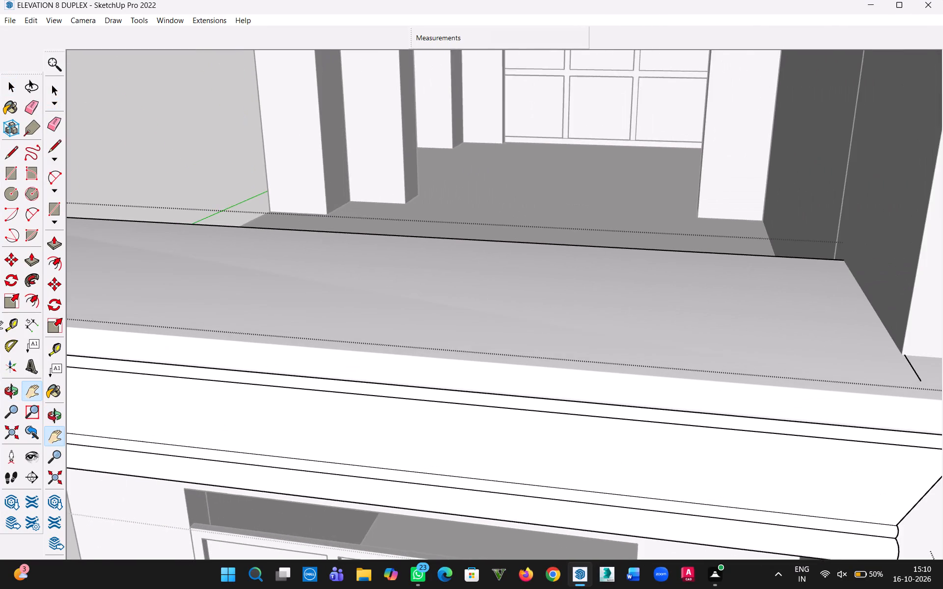
{"action": "left_click_drag", "start_coordinate": [0, 327], "coordinate": [8, 323]}
{"action": "left_click_drag", "start_coordinate": [623, 350], "coordinate": [515, 401]}
{"action": "middle_click_drag", "start_coordinate": [623, 375], "coordinate": [607, 455]}
{"action": "key", "text": "Escape"}
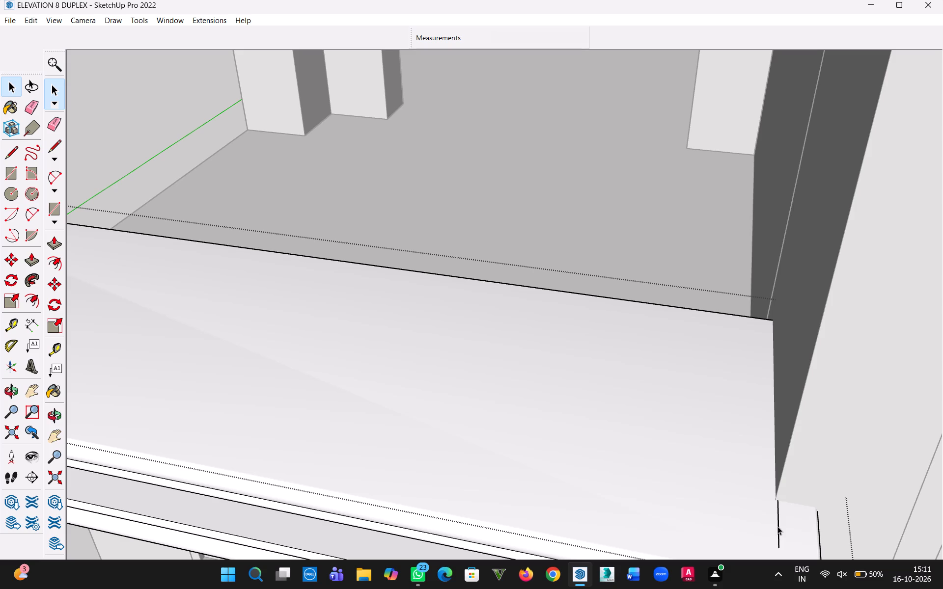
{"action": "left_click", "coordinate": [778, 525]}
{"action": "key", "text": "Delete"}
{"action": "scroll", "coordinate": [769, 549], "scroll_direction": "down", "scroll_amount": 2}
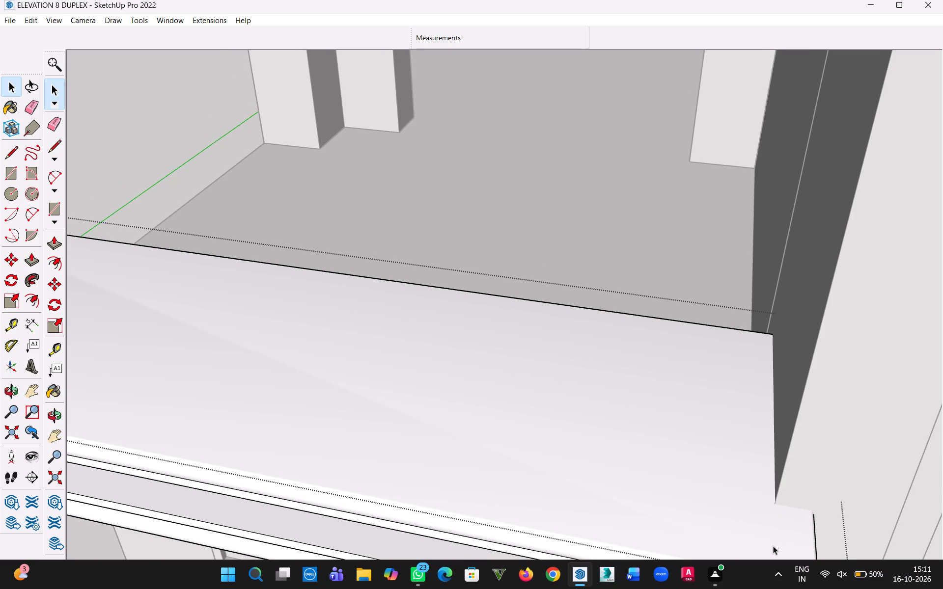
{"action": "scroll", "coordinate": [777, 547], "scroll_direction": "up", "scroll_amount": 20}
{"action": "scroll", "coordinate": [777, 547], "scroll_direction": "up", "scroll_amount": 8}
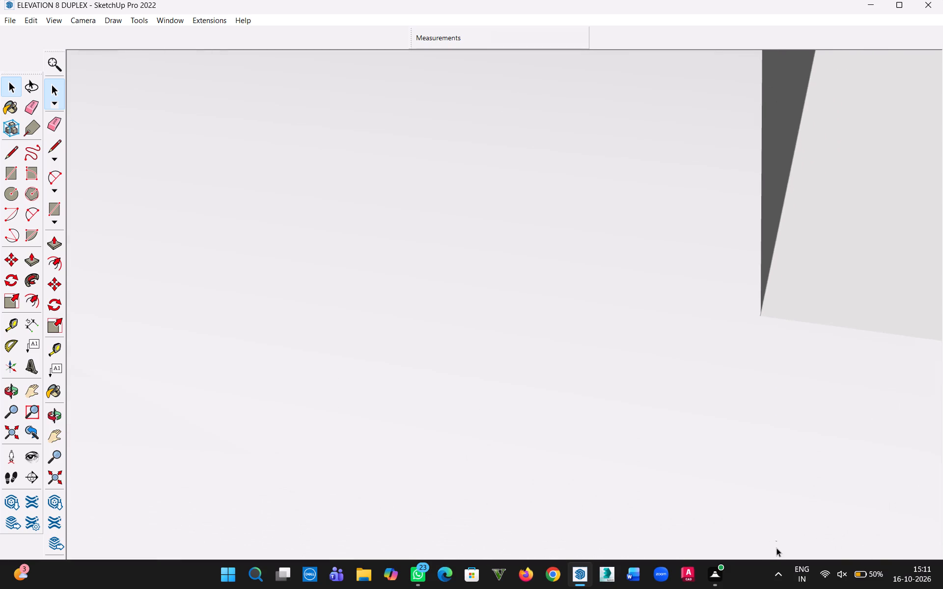
{"action": "scroll", "coordinate": [777, 548], "scroll_direction": "up", "scroll_amount": 20}
{"action": "scroll", "coordinate": [777, 548], "scroll_direction": "up", "scroll_amount": 4}
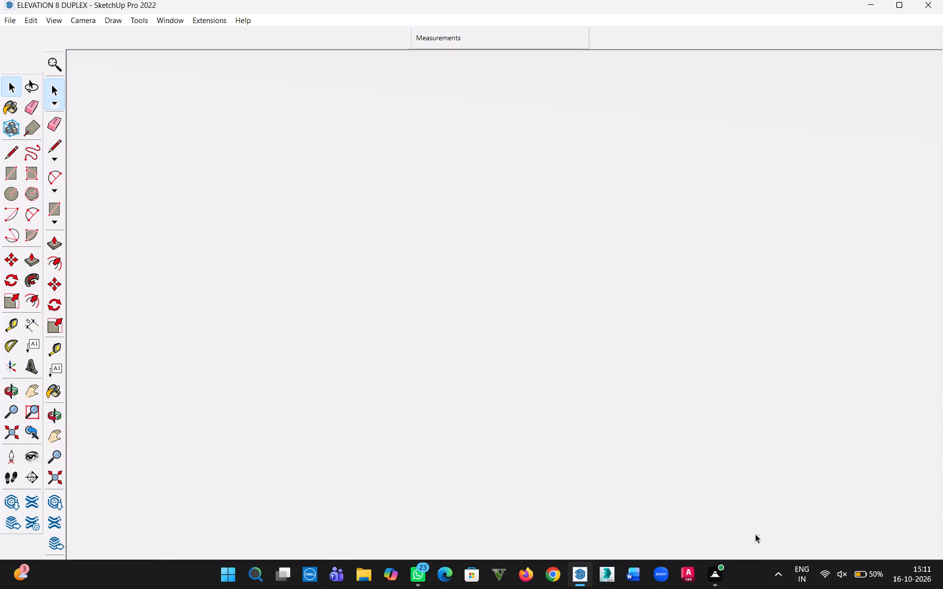
{"action": "left_click", "coordinate": [756, 535]}
{"action": "key", "text": "Delete"}
Save the model.
{"action": "scroll", "coordinate": [754, 546], "scroll_direction": "down", "scroll_amount": 20}
{"action": "scroll", "coordinate": [754, 546], "scroll_direction": "down", "scroll_amount": 5}
{"action": "scroll", "coordinate": [613, 319], "scroll_direction": "down", "scroll_amount": 20}
{"action": "scroll", "coordinate": [613, 319], "scroll_direction": "down", "scroll_amount": 2}
{"action": "key", "text": "ctrl+s"}
Open the right wing's cornice group and delete the long front line, the inner-end line and their corner fragment from its top face.
{"action": "scroll", "coordinate": [504, 329], "scroll_direction": "down", "scroll_amount": 7}
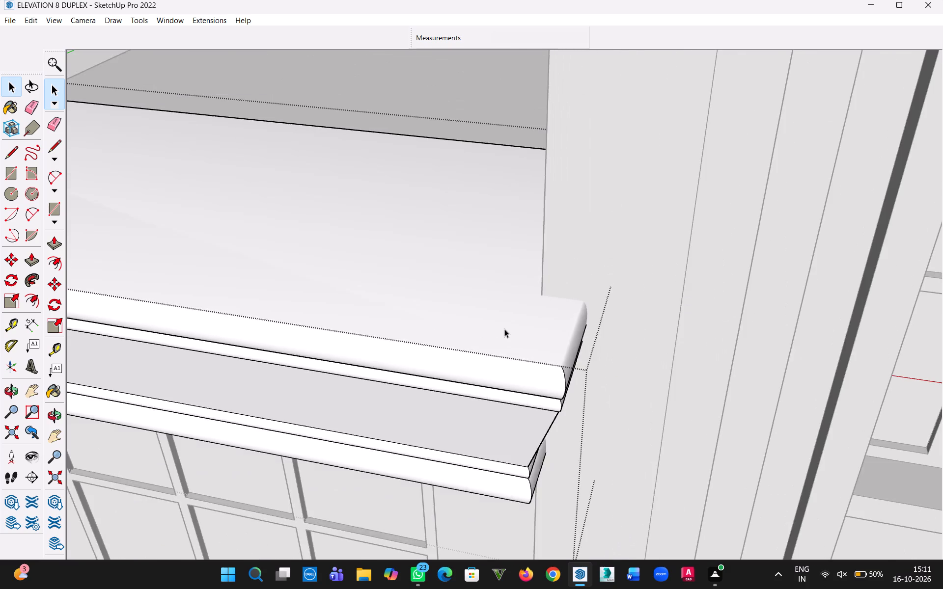
{"action": "scroll", "coordinate": [504, 329], "scroll_direction": "down", "scroll_amount": 9}
{"action": "scroll", "coordinate": [598, 336], "scroll_direction": "down", "scroll_amount": 4}
{"action": "key", "text": "h"}
{"action": "left_click_drag", "start_coordinate": [641, 367], "coordinate": [119, 315]}
{"action": "left_click_drag", "start_coordinate": [501, 368], "coordinate": [434, 380]}
{"action": "left_click", "coordinate": [16, 87]}
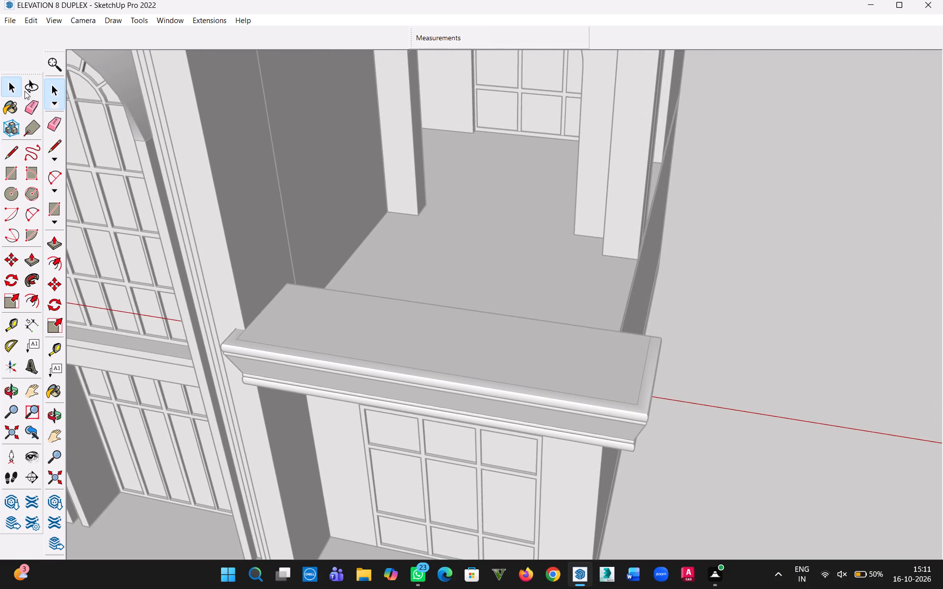
{"action": "left_click", "coordinate": [363, 321]}
{"action": "scroll", "coordinate": [363, 346], "scroll_direction": "up", "scroll_amount": 8}
{"action": "left_click", "coordinate": [161, 336]}
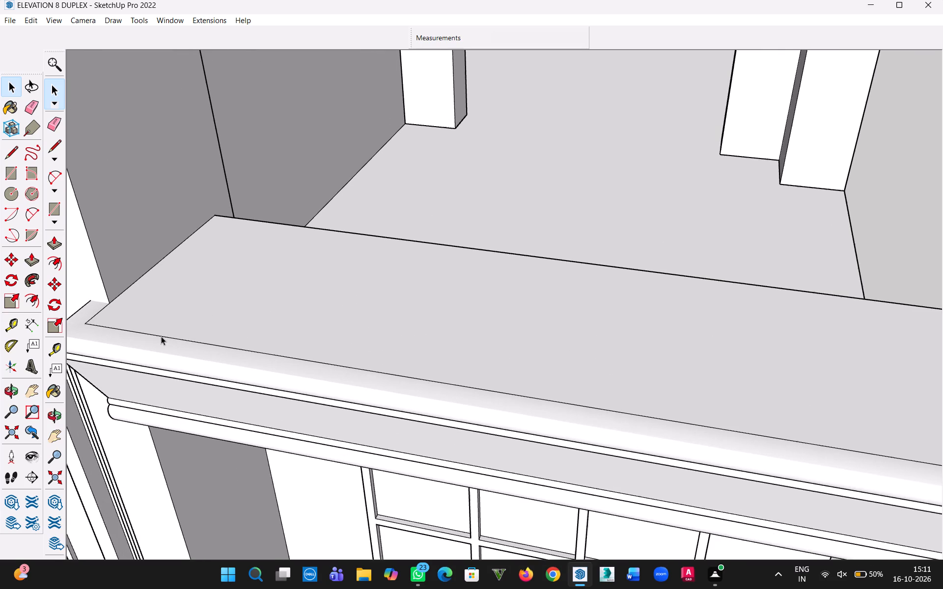
{"action": "double_click", "coordinate": [218, 334]}
{"action": "left_click", "coordinate": [198, 342]}
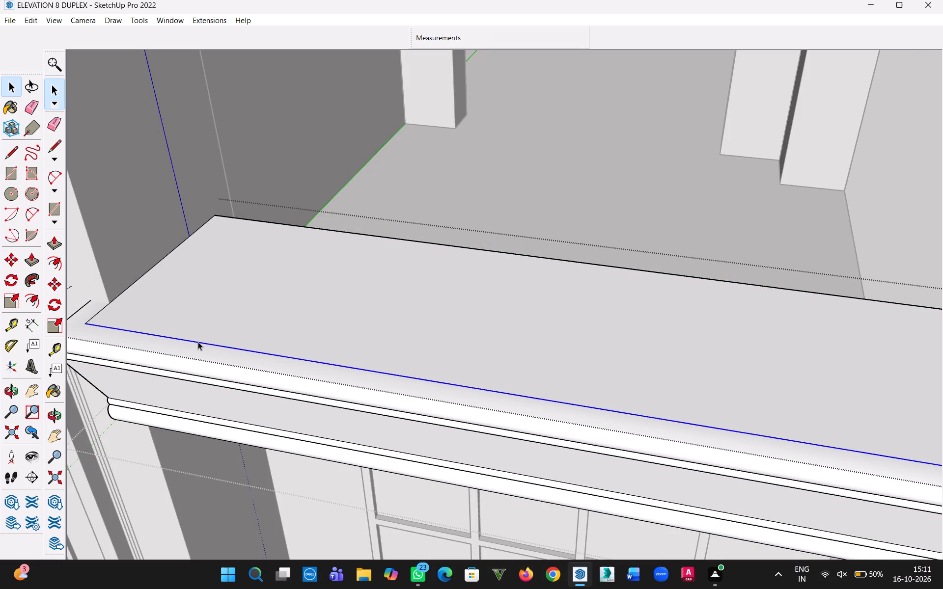
{"action": "key", "text": "Delete"}
{"action": "left_click", "coordinate": [89, 320]}
{"action": "key", "text": "Delete"}
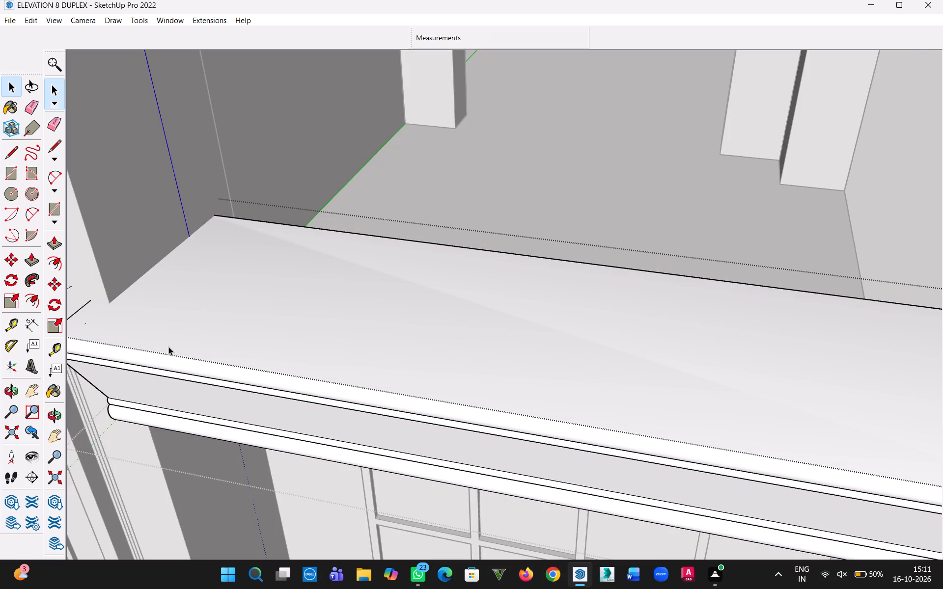
{"action": "left_click", "coordinate": [84, 322]}
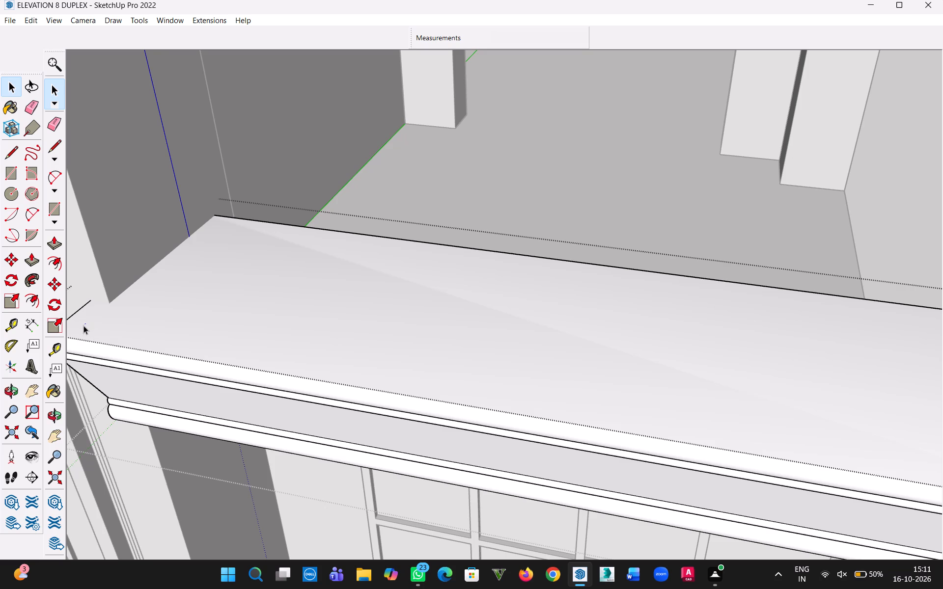
{"action": "left_click", "coordinate": [84, 323]}
{"action": "key", "text": "Delete"}
Delete the remaining outer-side line and its leftover corner fragment from the right wing cornice's top face.
{"action": "key", "text": "h"}
{"action": "left_click_drag", "start_coordinate": [857, 443], "coordinate": [457, 410]}
{"action": "key", "text": "Escape"}
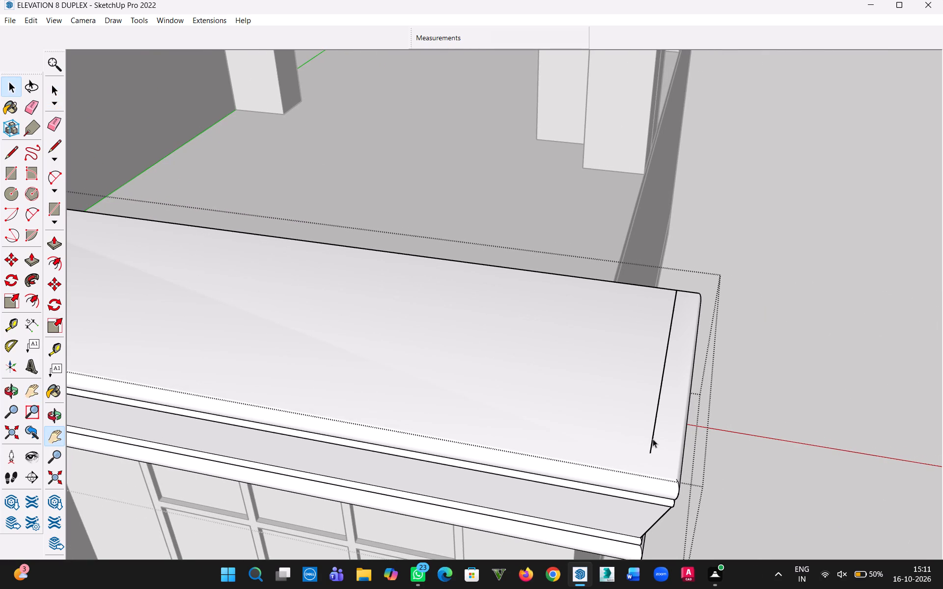
{"action": "left_click", "coordinate": [653, 439]}
{"action": "scroll", "coordinate": [662, 462], "scroll_direction": "up", "scroll_amount": 2}
{"action": "key", "text": "Delete"}
{"action": "scroll", "coordinate": [645, 447], "scroll_direction": "up", "scroll_amount": 7}
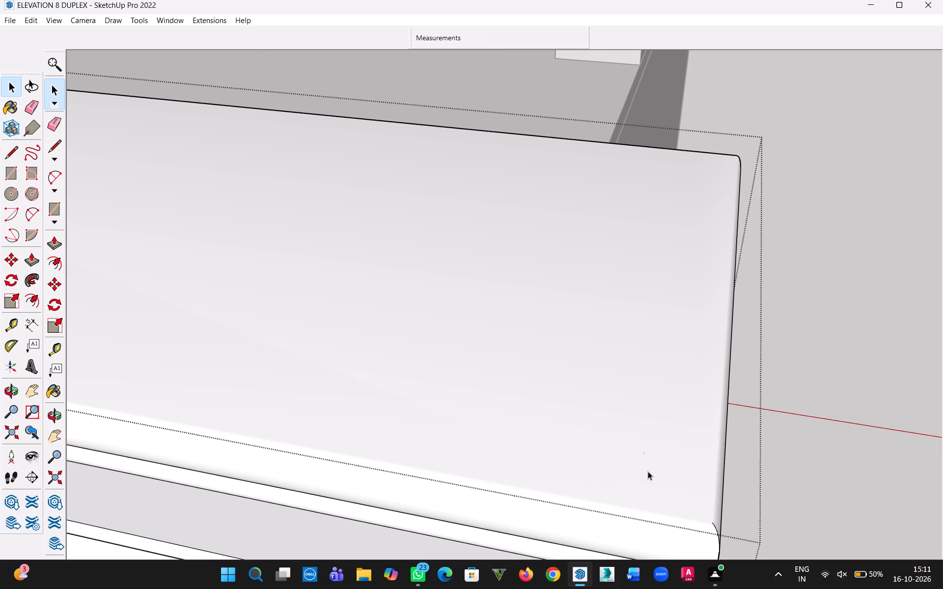
{"action": "left_click", "coordinate": [644, 453]}
{"action": "key", "text": "Delete"}
{"action": "scroll", "coordinate": [645, 457], "scroll_direction": "down", "scroll_amount": 3}
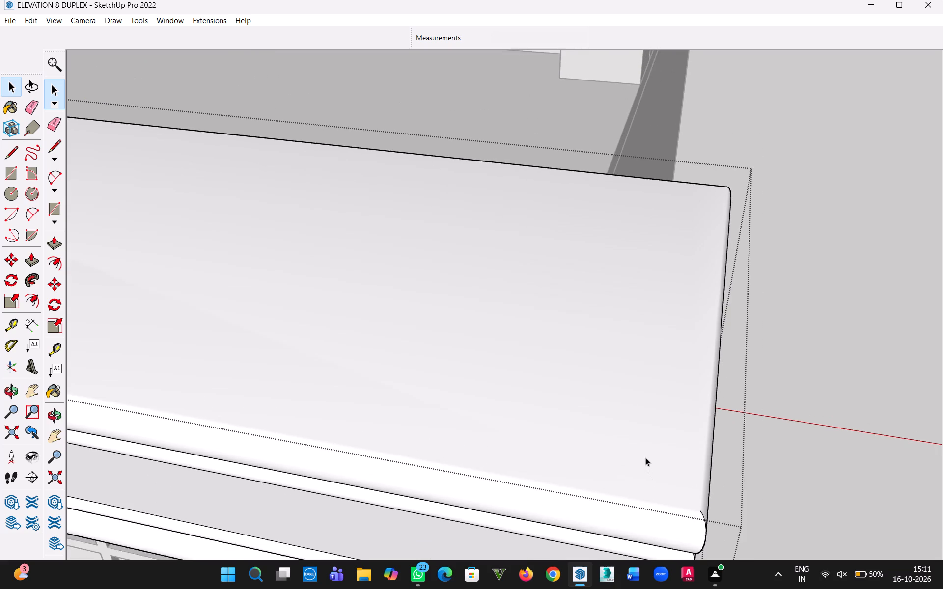
{"action": "scroll", "coordinate": [645, 457], "scroll_direction": "down", "scroll_amount": 20}
{"action": "scroll", "coordinate": [645, 457], "scroll_direction": "down", "scroll_amount": 4}
{"action": "middle_click_drag", "start_coordinate": [425, 394], "coordinate": [560, 273]}
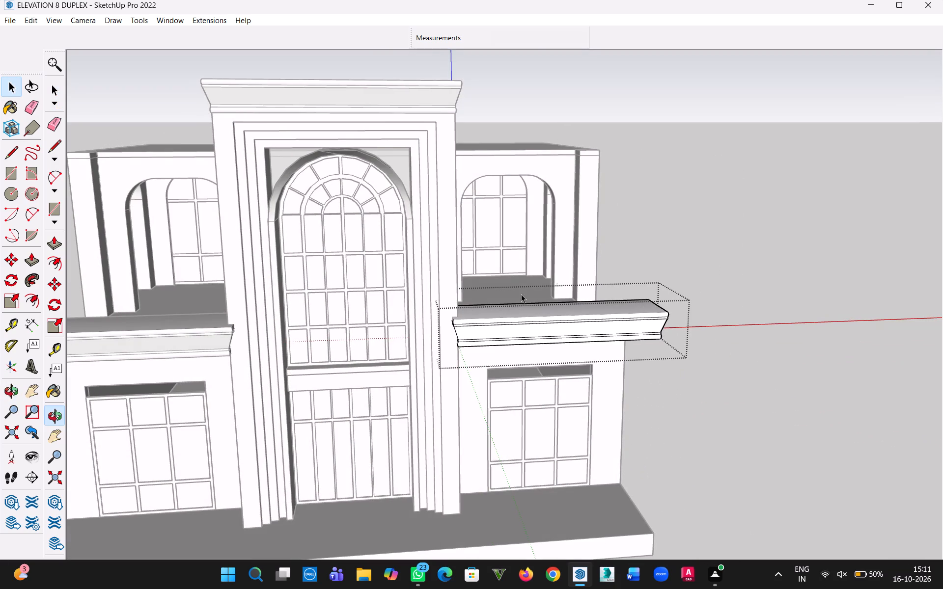
Close the right wing's cornice group and examine the whole front elevation from above and from near eye level.
{"action": "left_click", "coordinate": [16, 89]}
{"action": "left_click", "coordinate": [677, 188]}
{"action": "scroll", "coordinate": [656, 321], "scroll_direction": "down", "scroll_amount": 7}
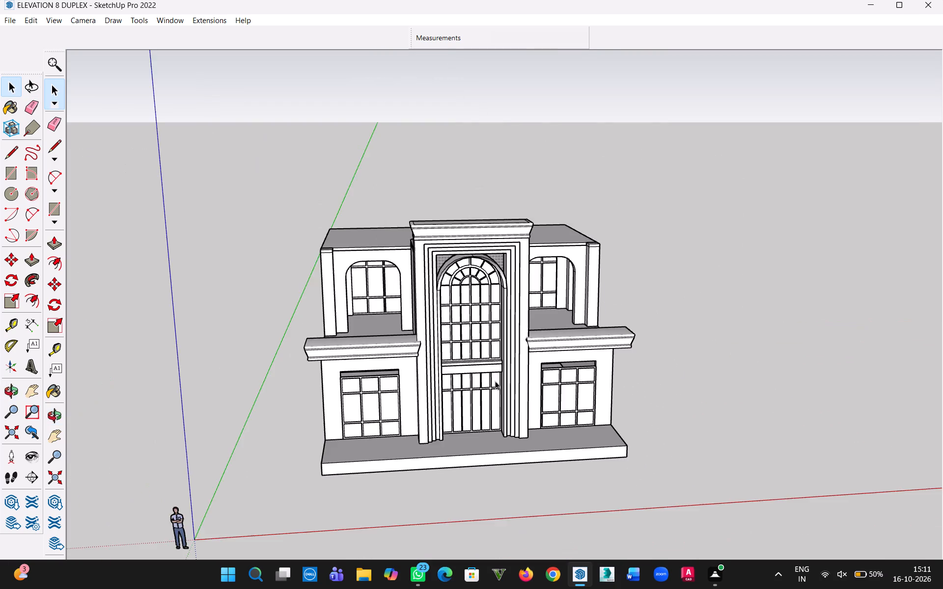
{"action": "middle_click_drag", "start_coordinate": [438, 381], "coordinate": [426, 386]}
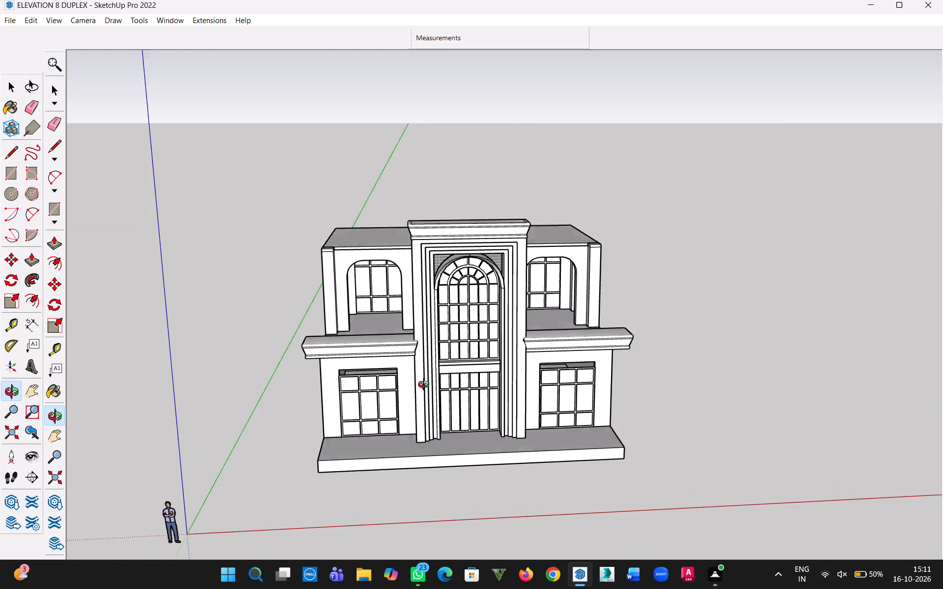
{"action": "middle_click_drag", "start_coordinate": [426, 386], "coordinate": [425, 391]}
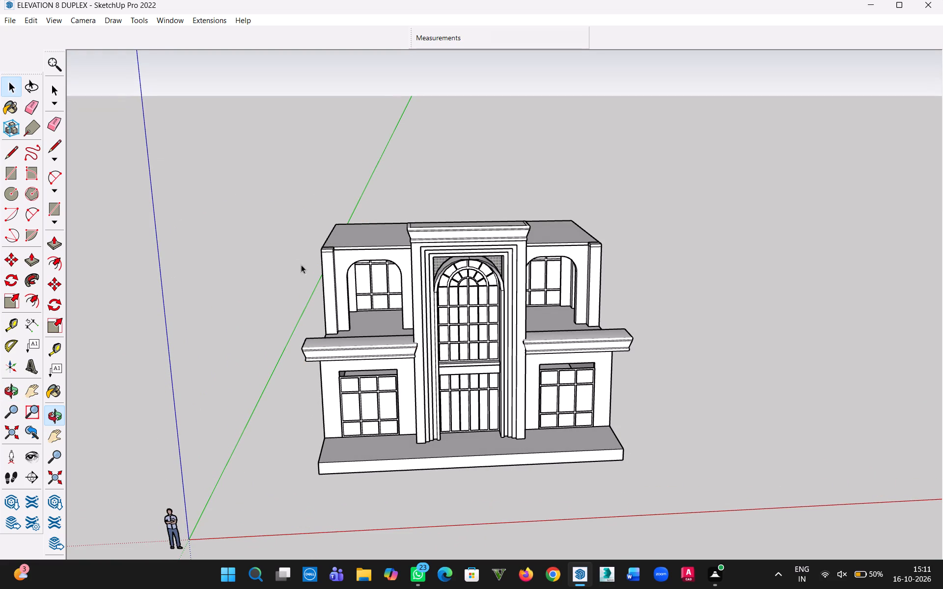
{"action": "left_click", "coordinate": [14, 85]}
{"action": "left_click", "coordinate": [241, 248]}
{"action": "middle_click_drag", "start_coordinate": [424, 414], "coordinate": [435, 395]}
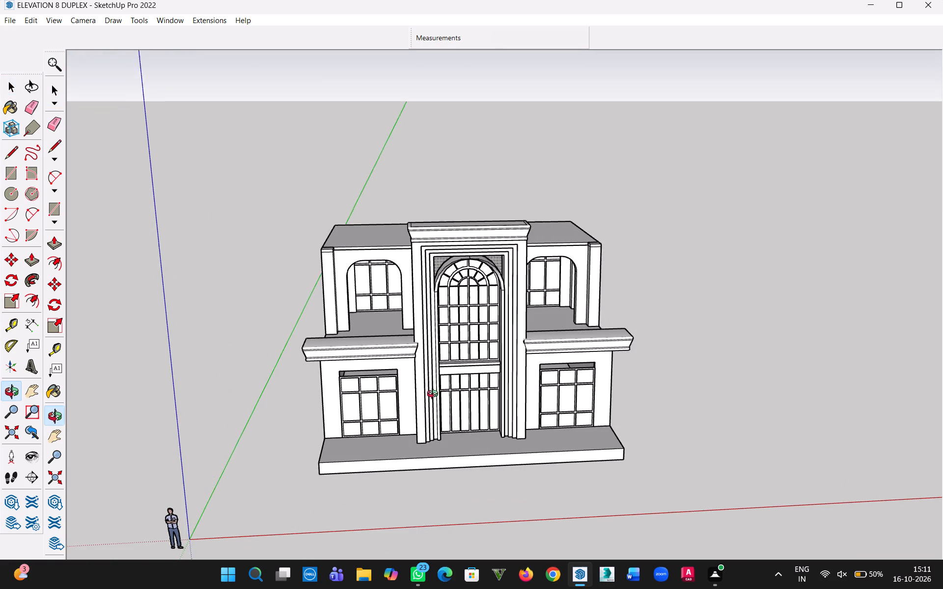
{"action": "middle_click_drag", "start_coordinate": [435, 395], "coordinate": [457, 331]}
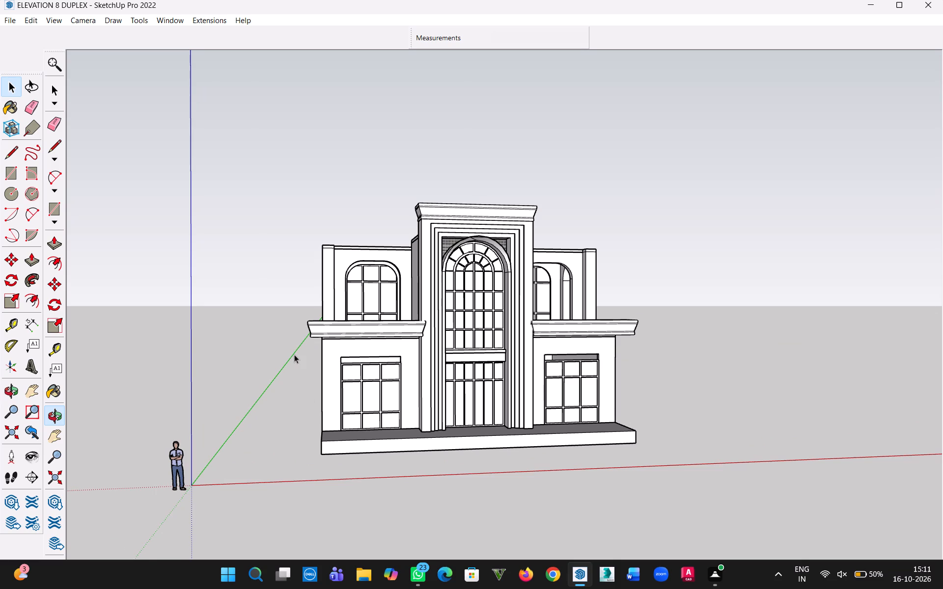
Scale the left wing's lower cornice along the red axis to about 0.88, pulling its outer end in to the wall's outer corner.
{"action": "scroll", "coordinate": [294, 354], "scroll_direction": "up", "scroll_amount": 4}
{"action": "scroll", "coordinate": [338, 375], "scroll_direction": "up", "scroll_amount": 7}
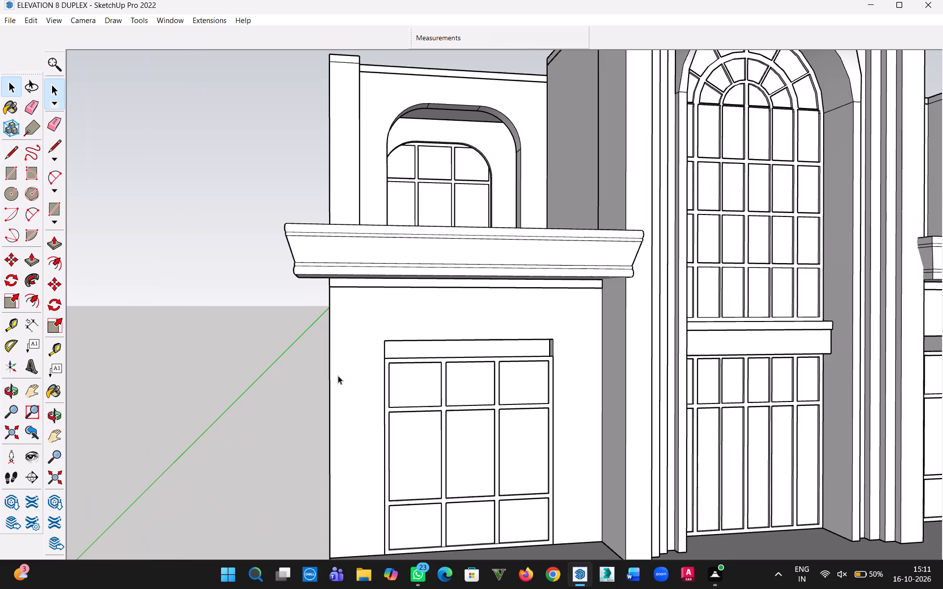
{"action": "middle_click_drag", "start_coordinate": [334, 292], "coordinate": [410, 391]}
{"action": "middle_click_drag", "start_coordinate": [413, 405], "coordinate": [377, 404]}
{"action": "middle_click", "coordinate": [353, 391]}
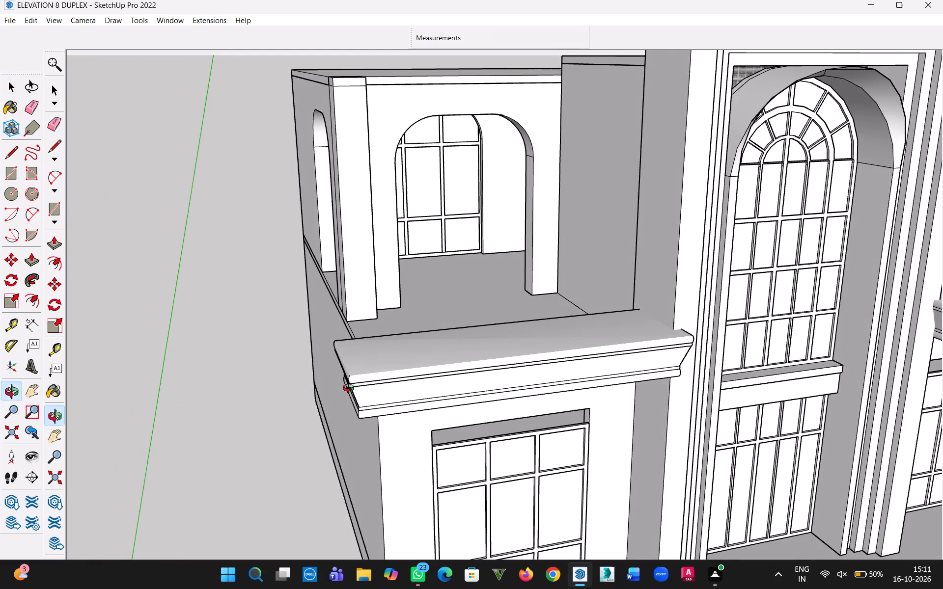
{"action": "left_click", "coordinate": [391, 375]}
{"action": "middle_click_drag", "start_coordinate": [274, 382], "coordinate": [343, 362]}
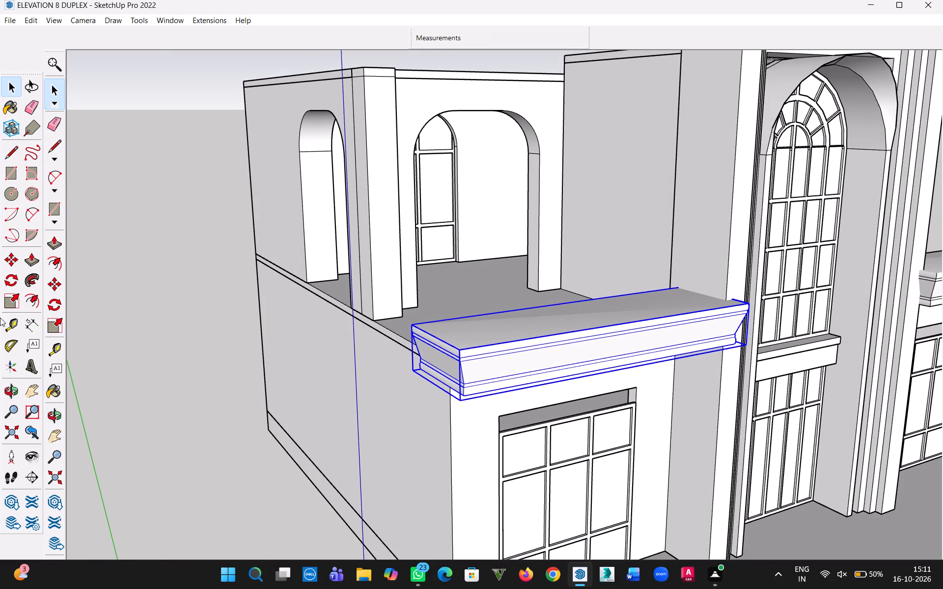
{"action": "left_click", "coordinate": [10, 301]}
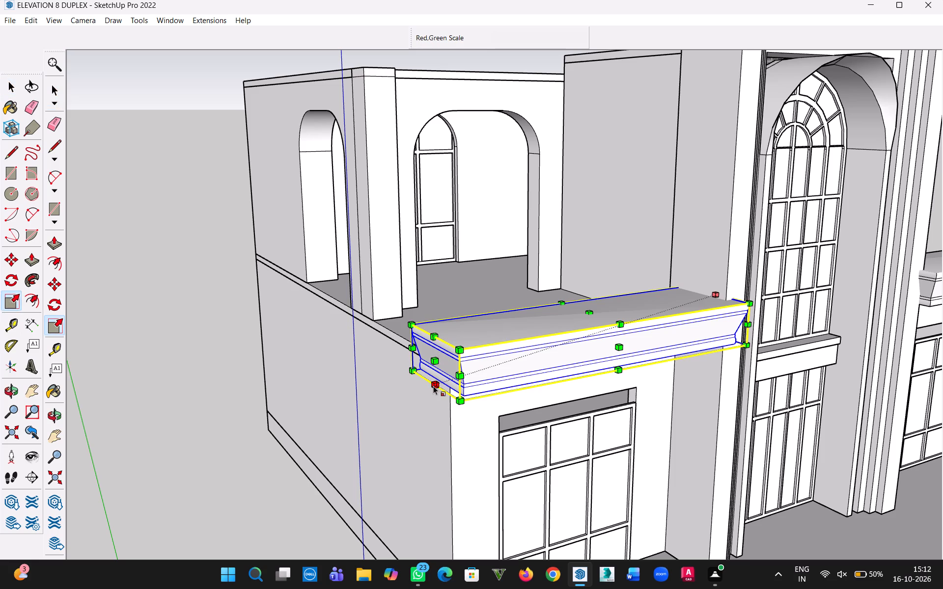
{"action": "left_click", "coordinate": [433, 363]}
{"action": "scroll", "coordinate": [462, 381], "scroll_direction": "up", "scroll_amount": 6}
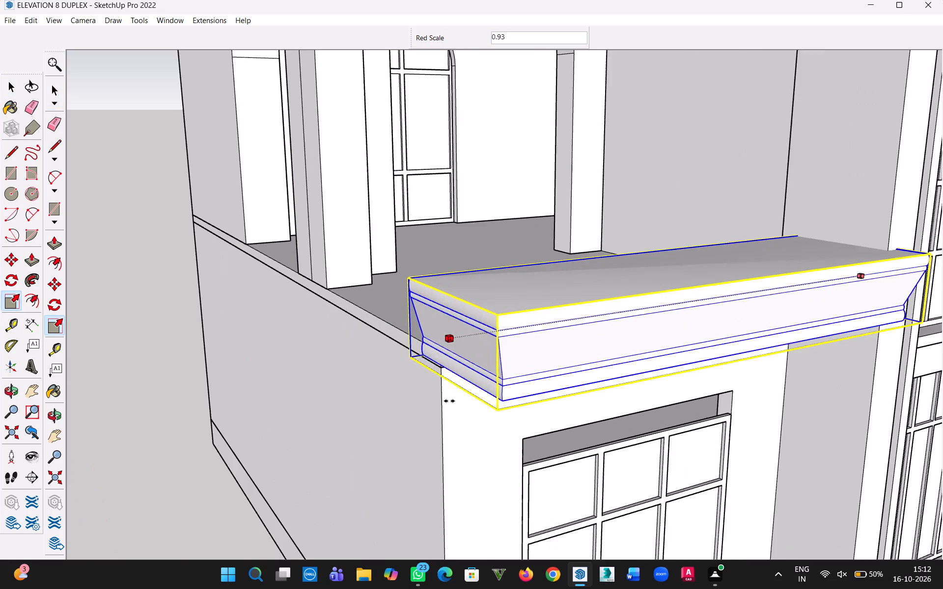
{"action": "scroll", "coordinate": [449, 401], "scroll_direction": "up", "scroll_amount": 7}
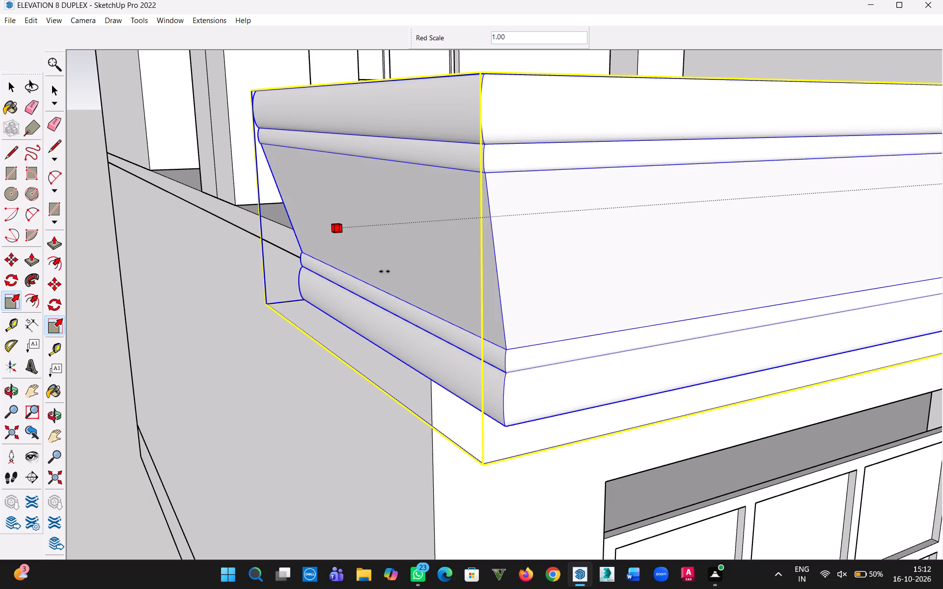
{"action": "left_click", "coordinate": [315, 255]}
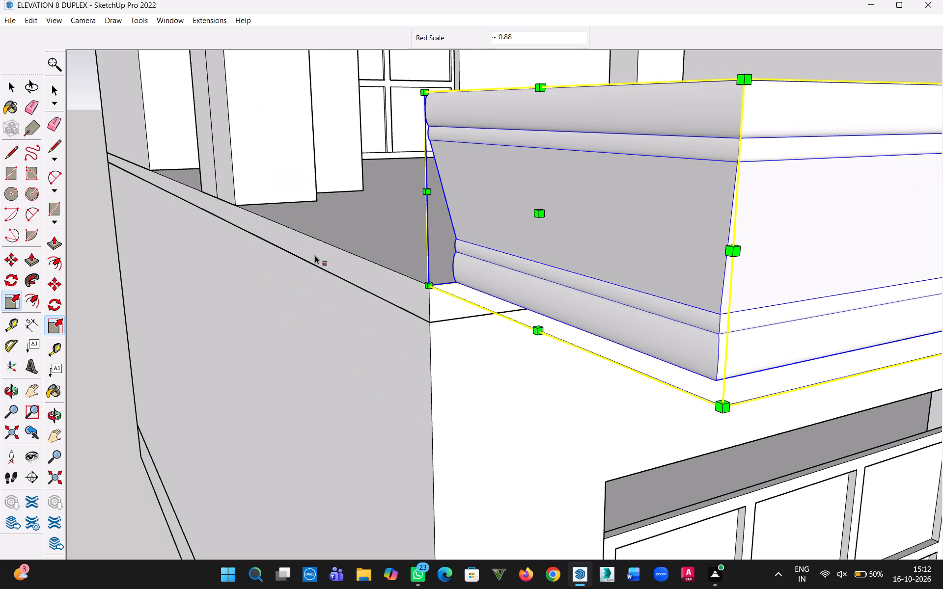
{"action": "left_click", "coordinate": [15, 86]}
Measure the gap between the lower back corner of the left cornice's end profile and the wall's outer corner.
{"action": "scroll", "coordinate": [376, 259], "scroll_direction": "up", "scroll_amount": 8}
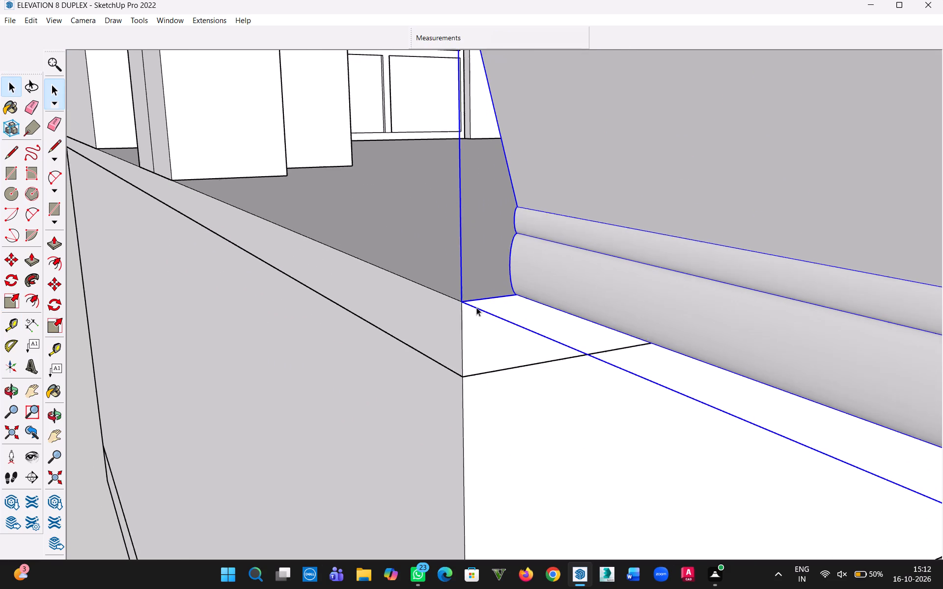
{"action": "key", "text": "t"}
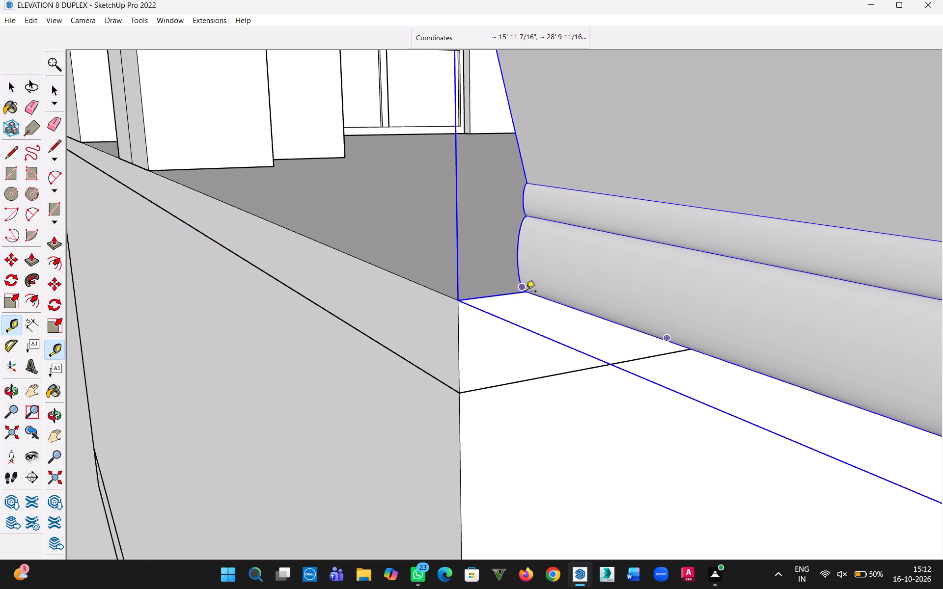
{"action": "middle_click_drag", "start_coordinate": [514, 300], "coordinate": [942, 385]}
{"action": "middle_click_drag", "start_coordinate": [388, 308], "coordinate": [710, 349]}
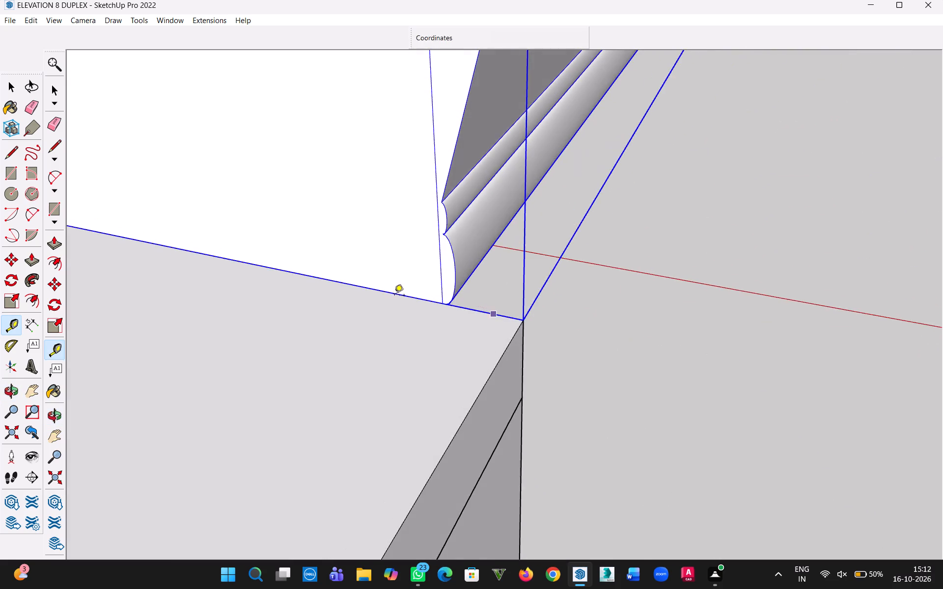
{"action": "scroll", "coordinate": [390, 295], "scroll_direction": "up", "scroll_amount": 8}
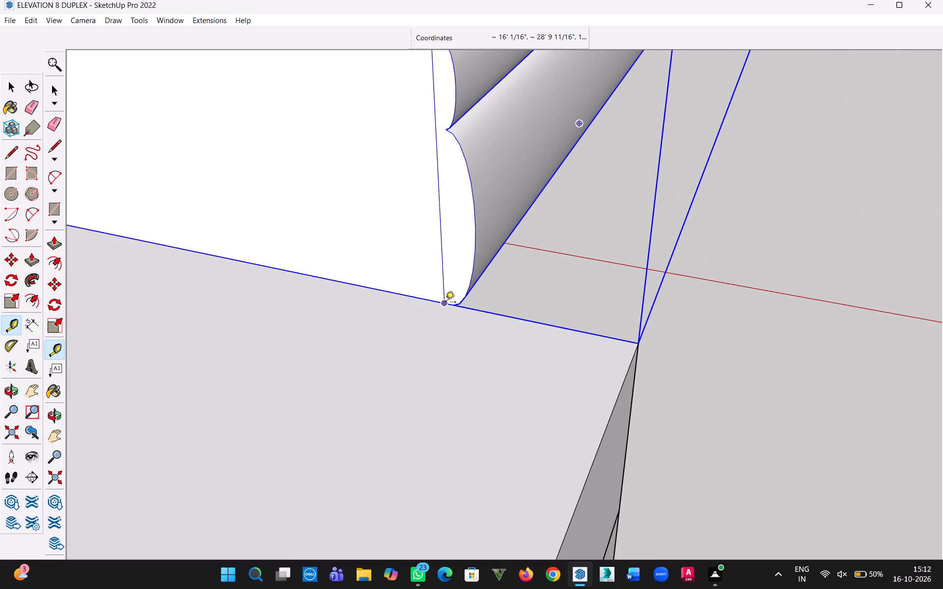
{"action": "left_click", "coordinate": [445, 303]}
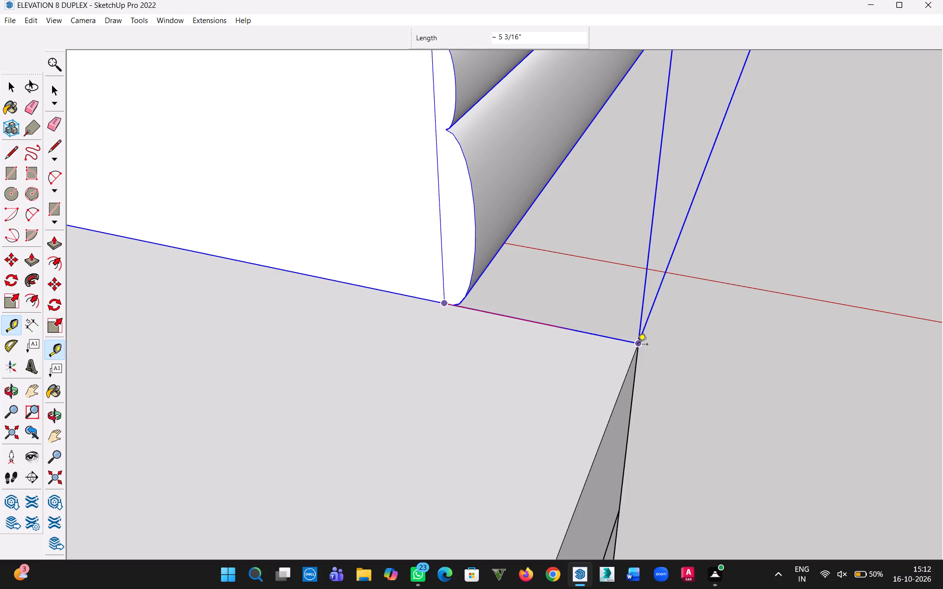
{"action": "key", "text": "Escape"}
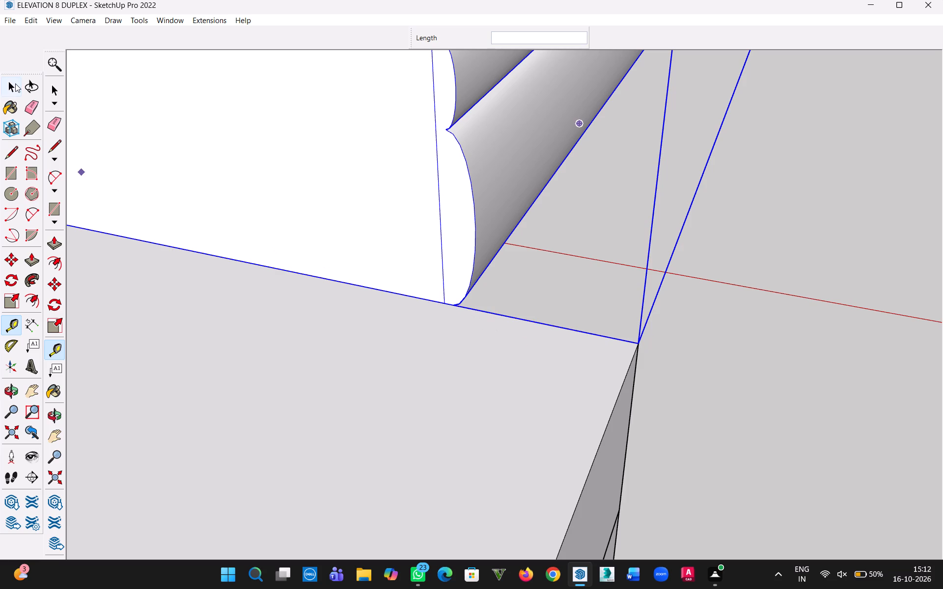
Draw a reference line about 4 15/16" long from the left cornice profile's bottom corner to the wall's outer corner.
{"action": "left_click", "coordinate": [15, 84]}
{"action": "left_click", "coordinate": [606, 217]}
{"action": "key", "text": "l"}
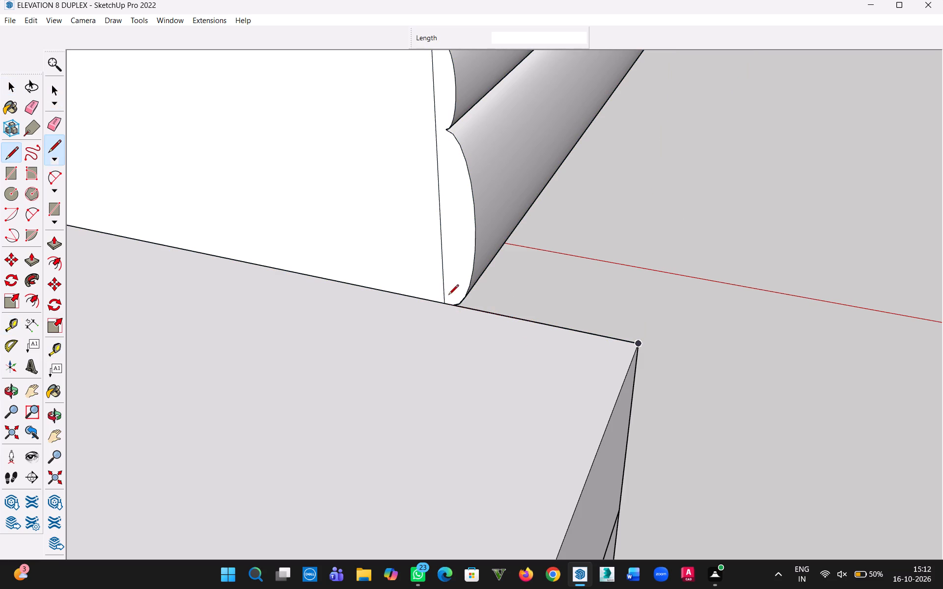
{"action": "left_click", "coordinate": [452, 305]}
{"action": "left_click", "coordinate": [633, 343]}
{"action": "left_click", "coordinate": [11, 79]}
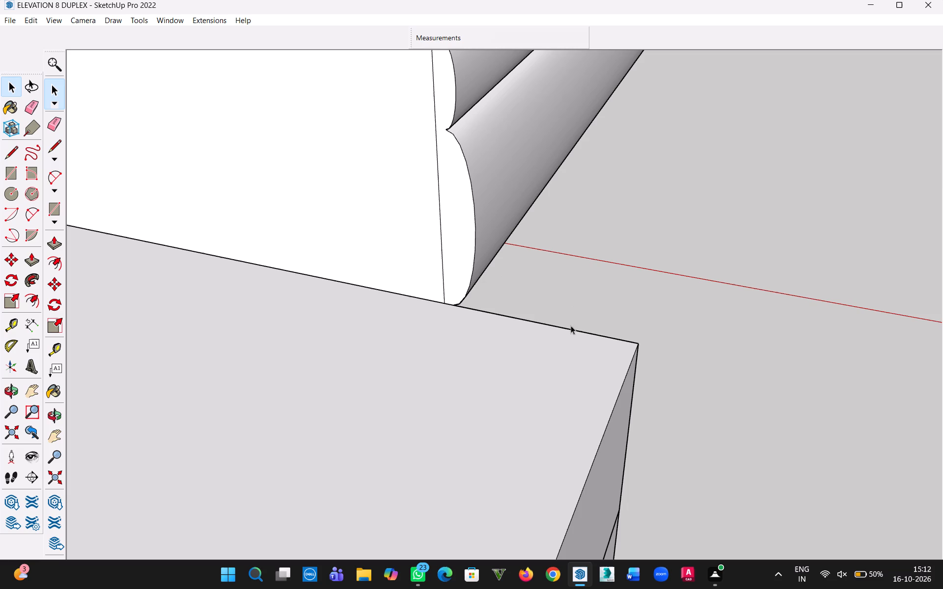
Move the reference line by its inner end to the wall's outer corner so it projects outward beyond the wall.
{"action": "left_click", "coordinate": [570, 329]}
{"action": "key", "text": "m"}
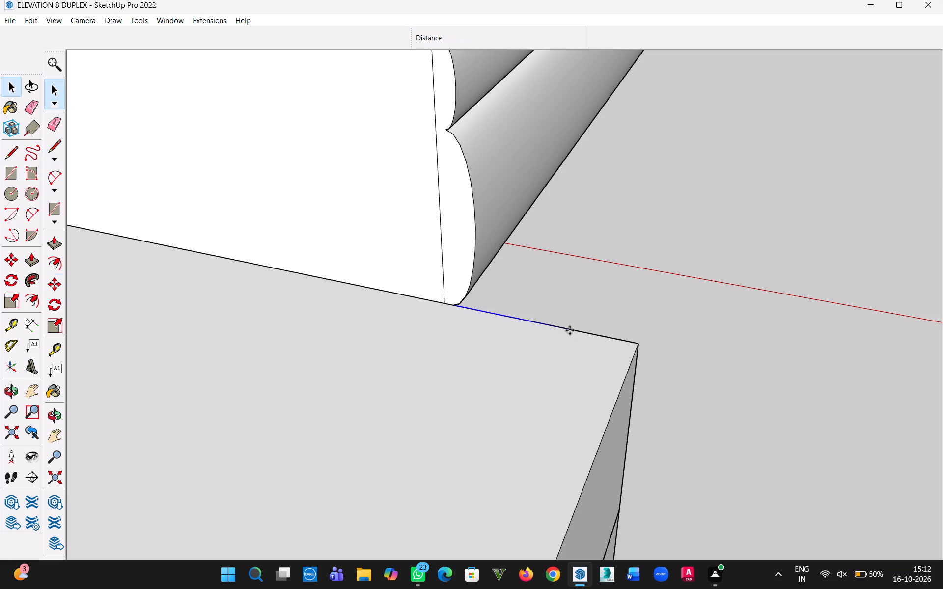
{"action": "left_click", "coordinate": [455, 304]}
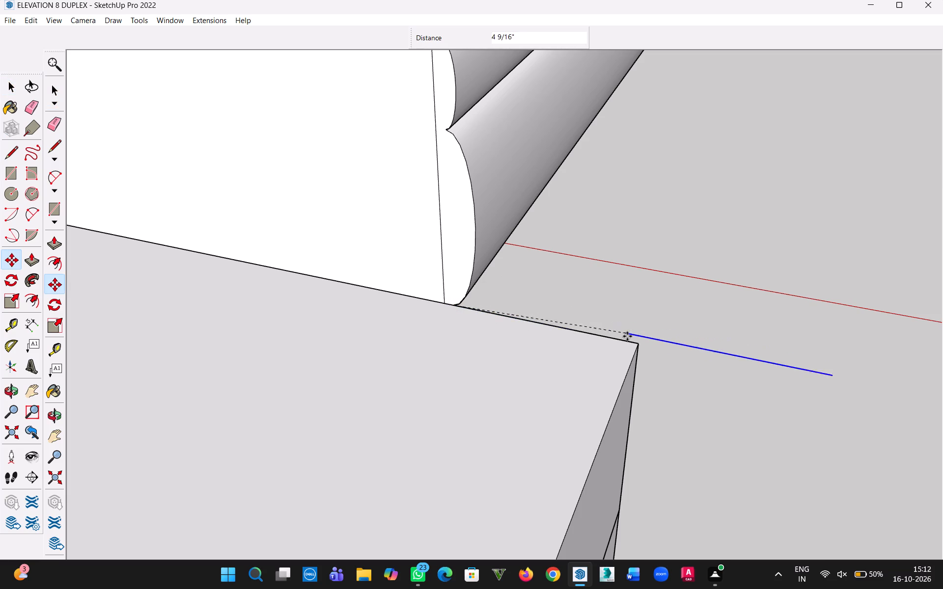
{"action": "left_click", "coordinate": [641, 348]}
{"action": "left_click", "coordinate": [13, 88]}
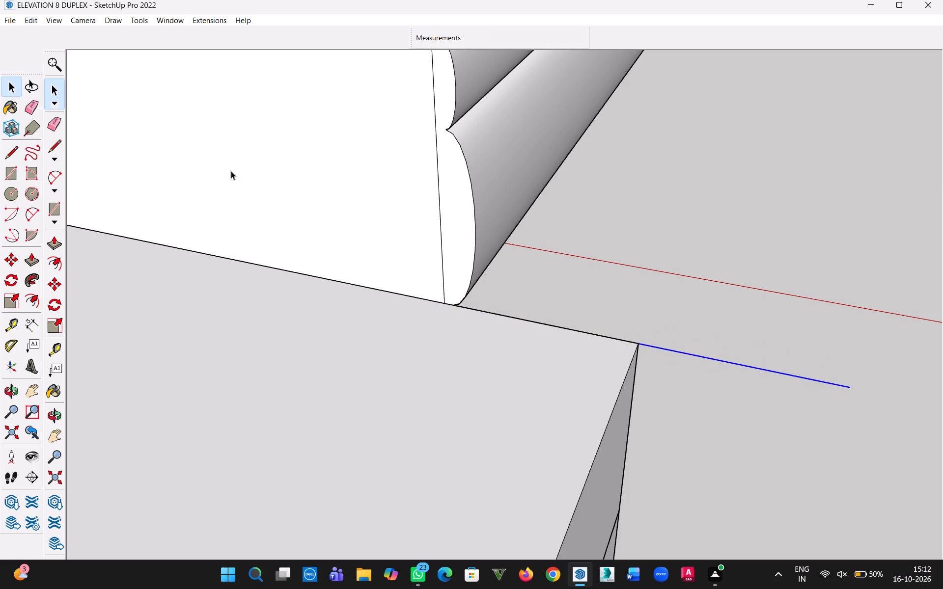
Scale the left wing's cornice outward along the red axis to about 1.03, ending at the reference line's outer end.
{"action": "scroll", "coordinate": [488, 263], "scroll_direction": "down", "scroll_amount": 6}
{"action": "left_click", "coordinate": [12, 83]}
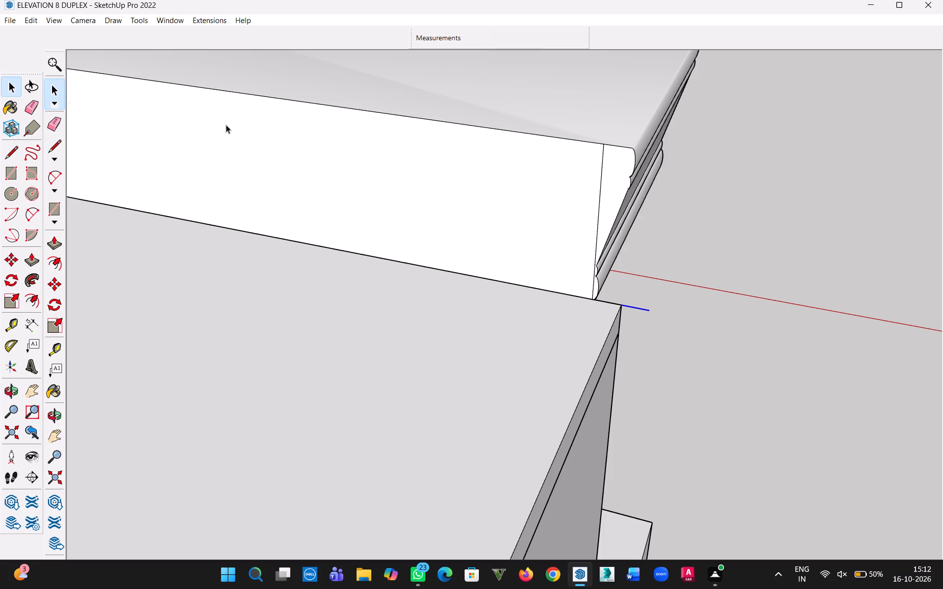
{"action": "left_click", "coordinate": [449, 170]}
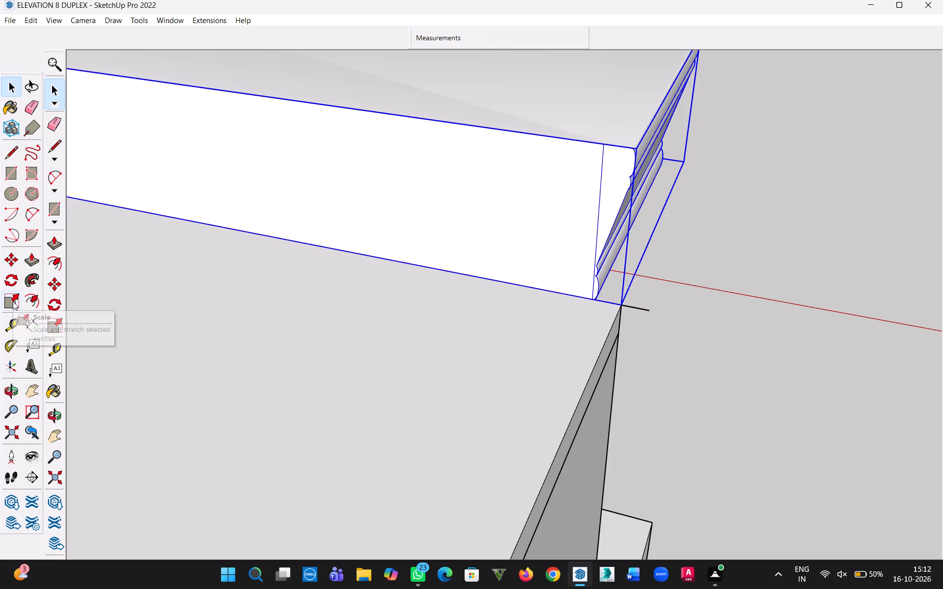
{"action": "left_click", "coordinate": [13, 301]}
{"action": "middle_click_drag", "start_coordinate": [648, 239], "coordinate": [527, 230]}
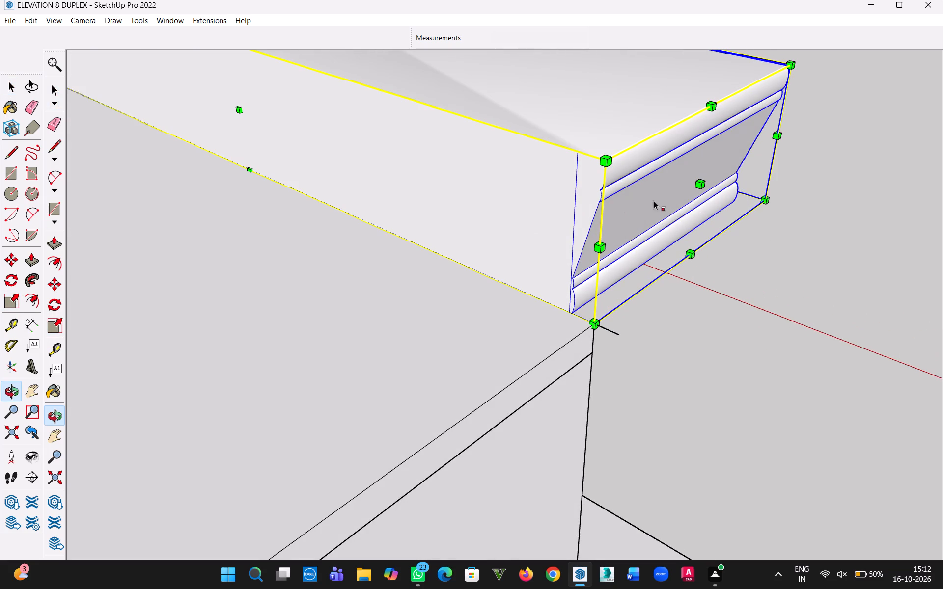
{"action": "left_click", "coordinate": [701, 184]}
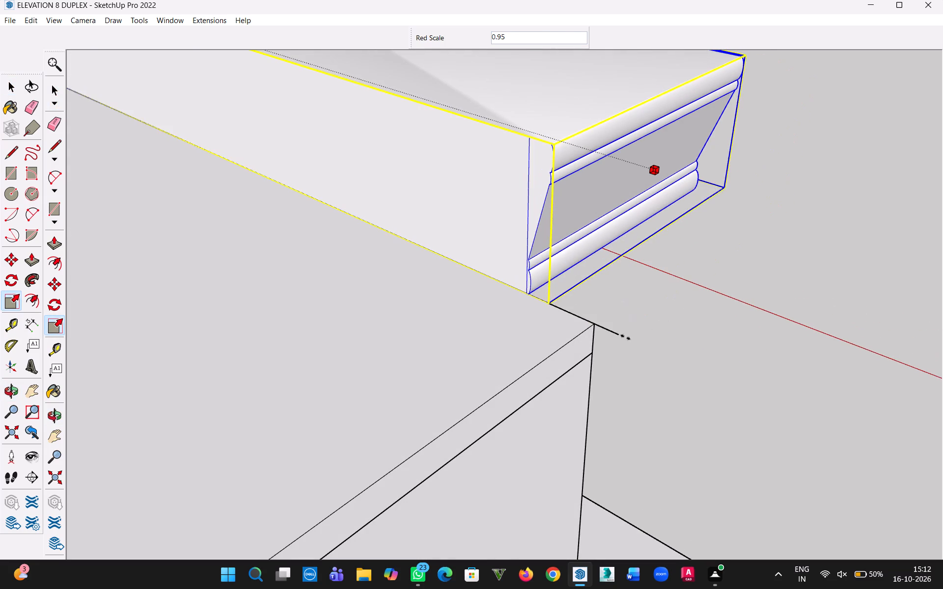
{"action": "left_click", "coordinate": [620, 333]}
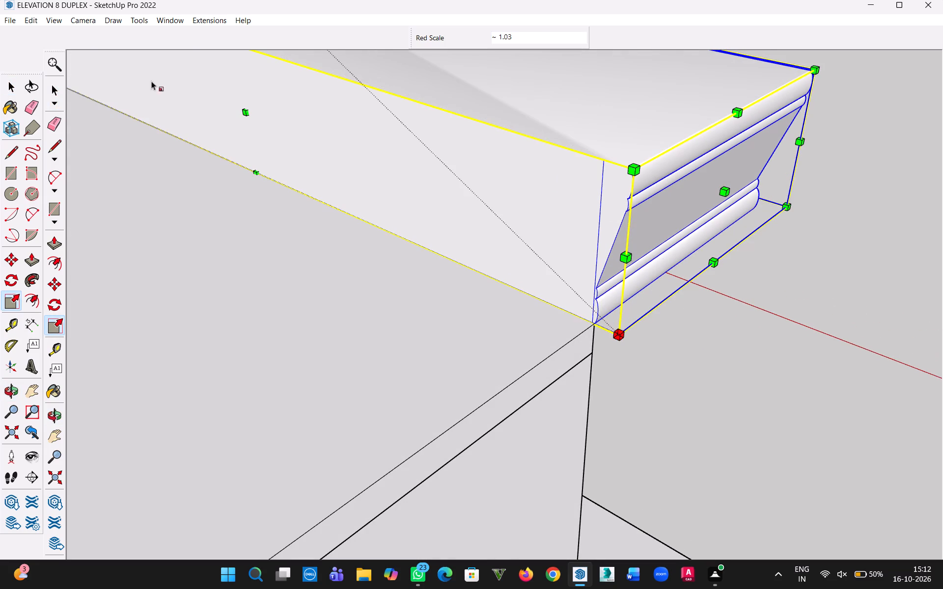
{"action": "left_click", "coordinate": [15, 83]}
{"action": "left_click", "coordinate": [721, 363]}
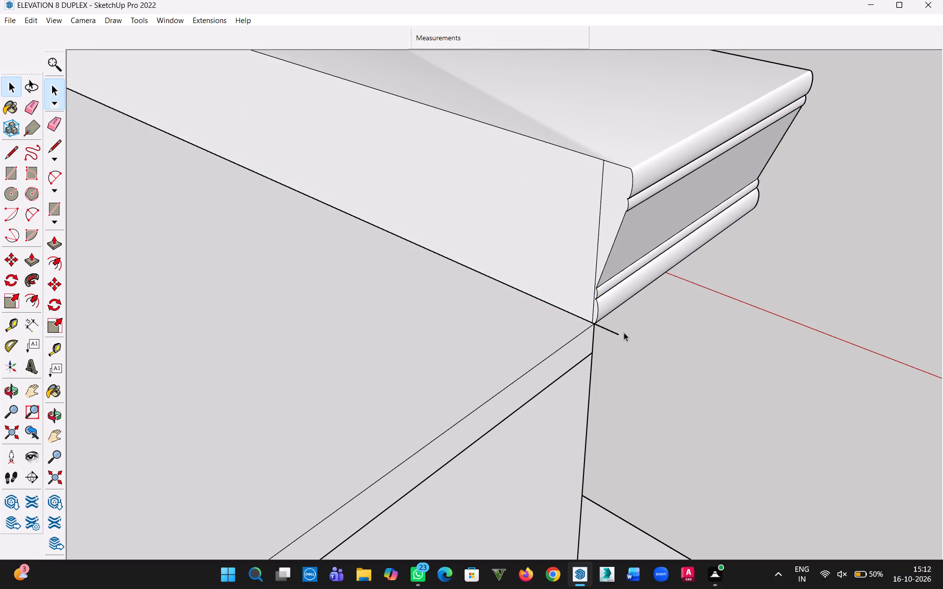
Move the reference line by its outer end from the left wing to the right wing wall's upper outer corner.
{"action": "left_click", "coordinate": [614, 333]}
{"action": "key", "text": "m"}
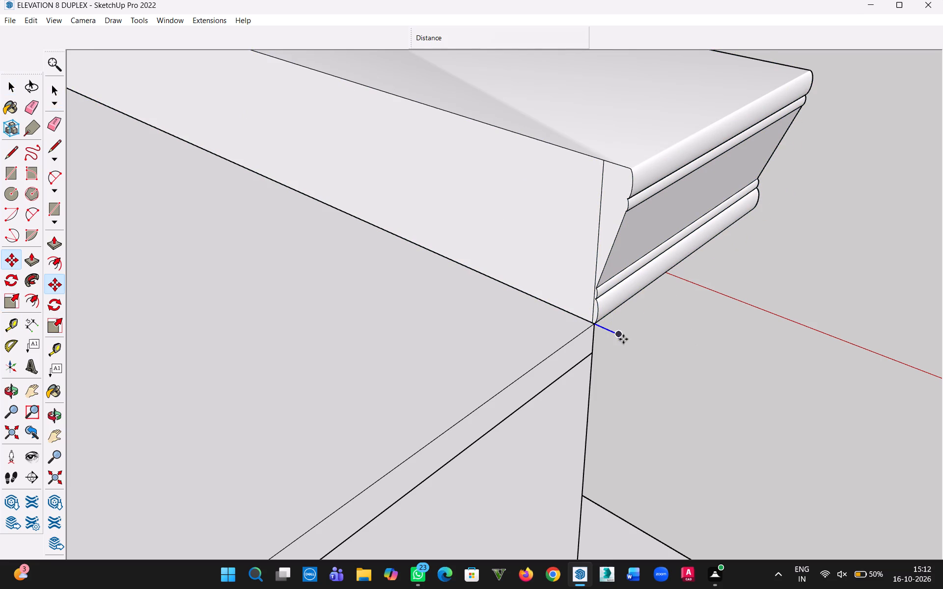
{"action": "left_click", "coordinate": [619, 334]}
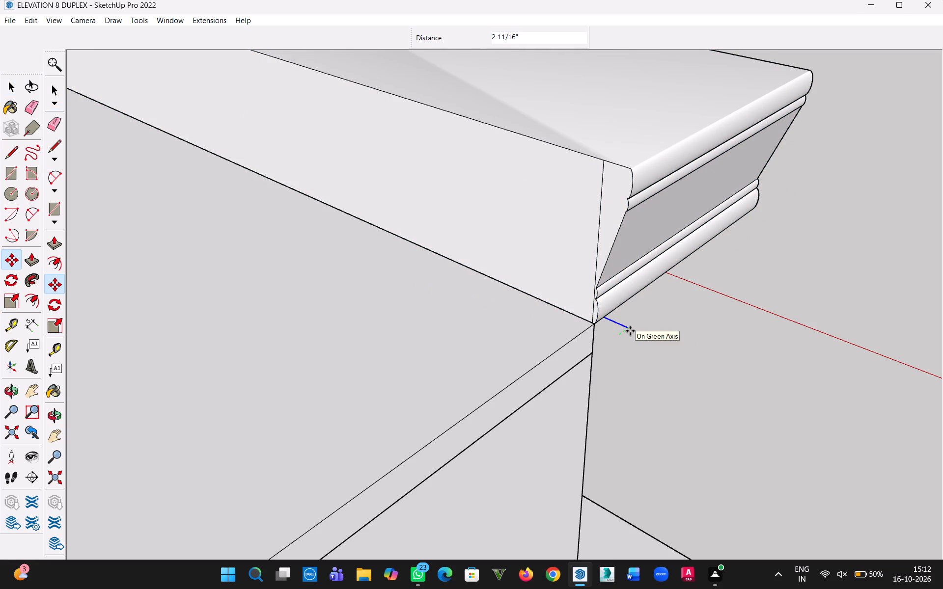
{"action": "scroll", "coordinate": [555, 291], "scroll_direction": "down", "scroll_amount": 3}
{"action": "key", "text": "h"}
{"action": "left_click_drag", "start_coordinate": [425, 259], "coordinate": [834, 425]}
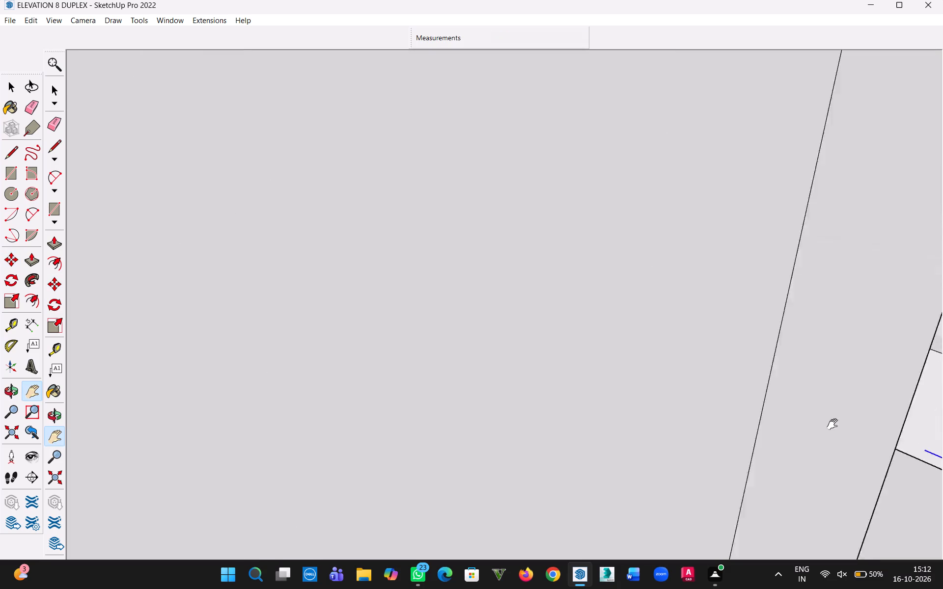
{"action": "left_click_drag", "start_coordinate": [834, 425], "coordinate": [831, 422]}
{"action": "left_click_drag", "start_coordinate": [532, 364], "coordinate": [927, 466]}
{"action": "scroll", "coordinate": [246, 377], "scroll_direction": "down", "scroll_amount": 7}
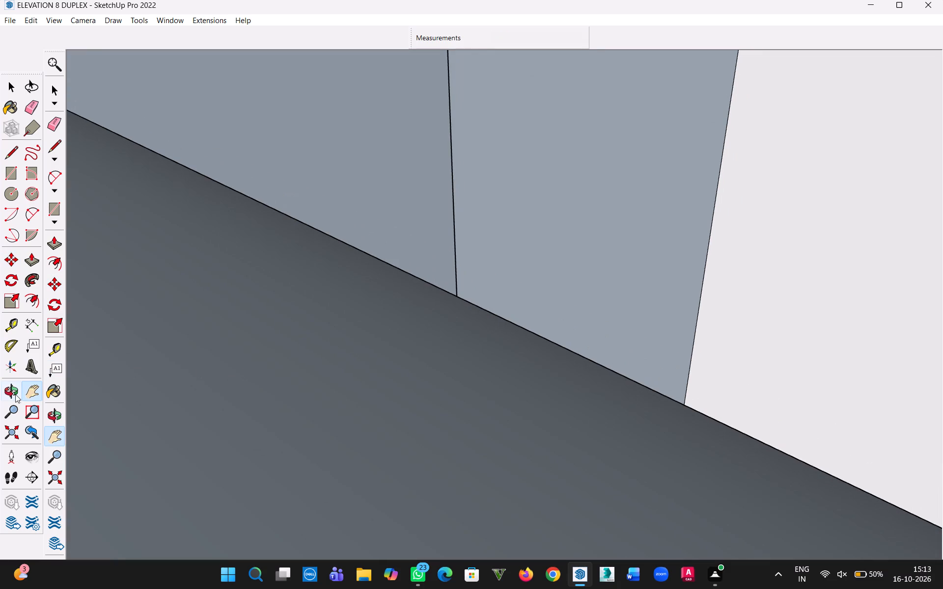
{"action": "left_click", "coordinate": [9, 433]}
{"action": "middle_click_drag", "start_coordinate": [278, 337], "coordinate": [768, 356]}
{"action": "middle_click_drag", "start_coordinate": [197, 429], "coordinate": [634, 341]}
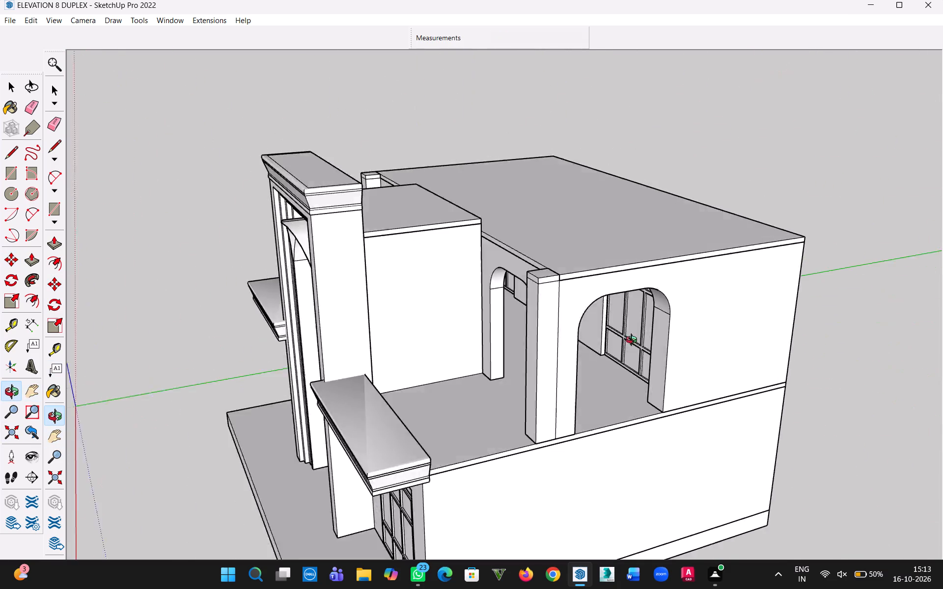
{"action": "middle_click_drag", "start_coordinate": [634, 341], "coordinate": [688, 319]}
{"action": "middle_click_drag", "start_coordinate": [581, 439], "coordinate": [561, 346]}
{"action": "scroll", "coordinate": [453, 373], "scroll_direction": "up", "scroll_amount": 12}
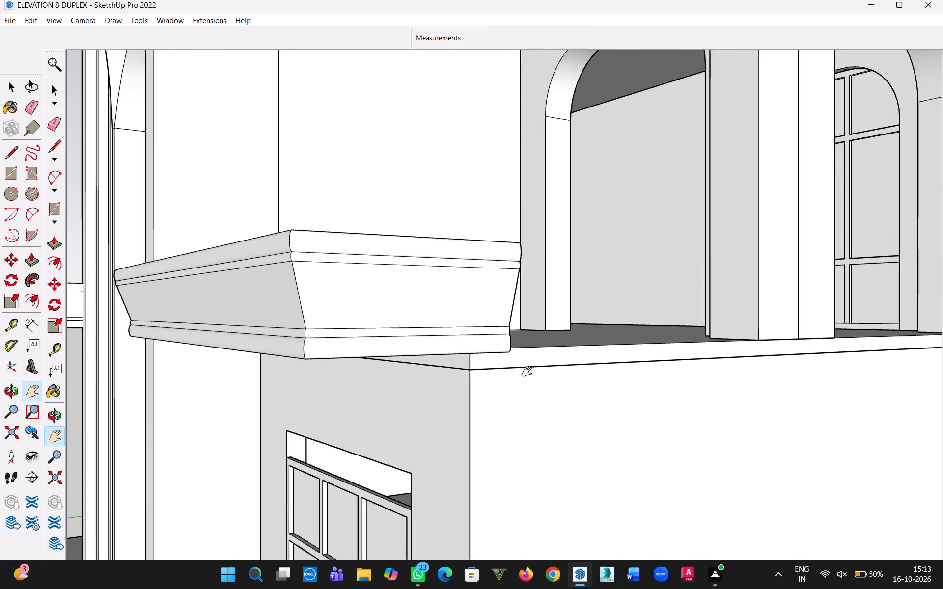
{"action": "scroll", "coordinate": [529, 372], "scroll_direction": "up", "scroll_amount": 3}
{"action": "middle_click_drag", "start_coordinate": [497, 382], "coordinate": [258, 395]}
{"action": "scroll", "coordinate": [276, 353], "scroll_direction": "up", "scroll_amount": 3}
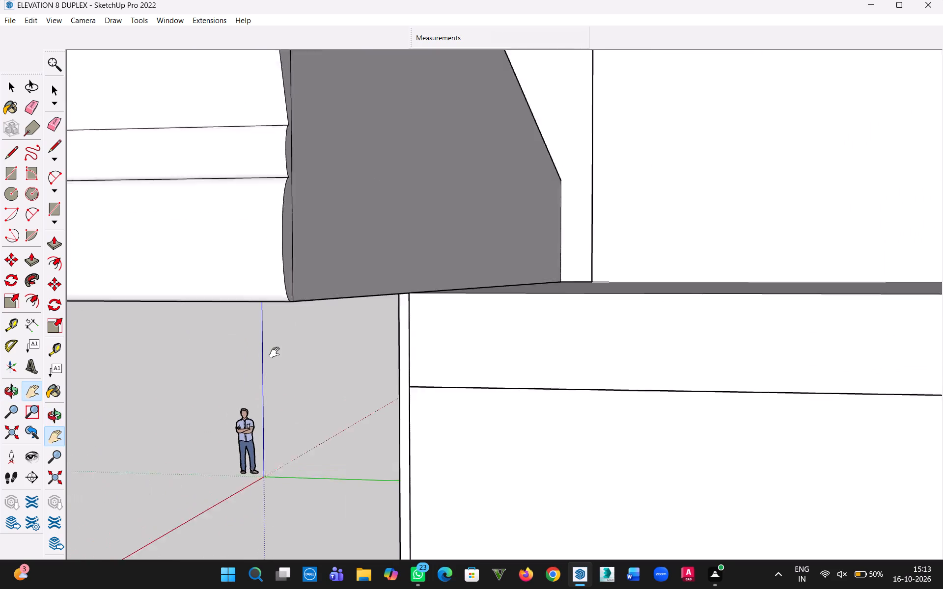
{"action": "scroll", "coordinate": [277, 353], "scroll_direction": "up", "scroll_amount": 2}
{"action": "scroll", "coordinate": [463, 367], "scroll_direction": "down", "scroll_amount": 4}
{"action": "middle_click_drag", "start_coordinate": [531, 379], "coordinate": [426, 388]}
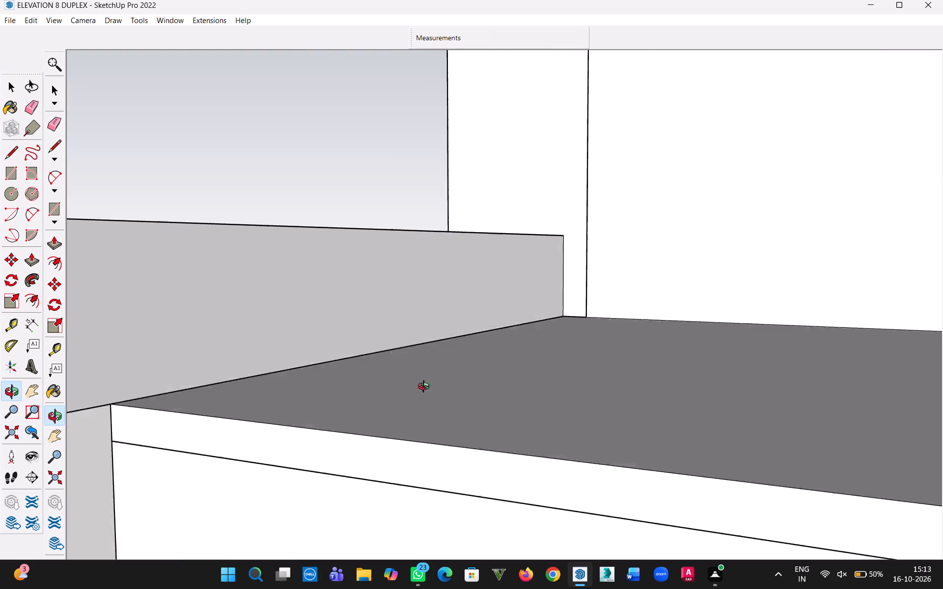
{"action": "middle_click_drag", "start_coordinate": [426, 388], "coordinate": [434, 383]}
{"action": "key", "text": "Escape"}
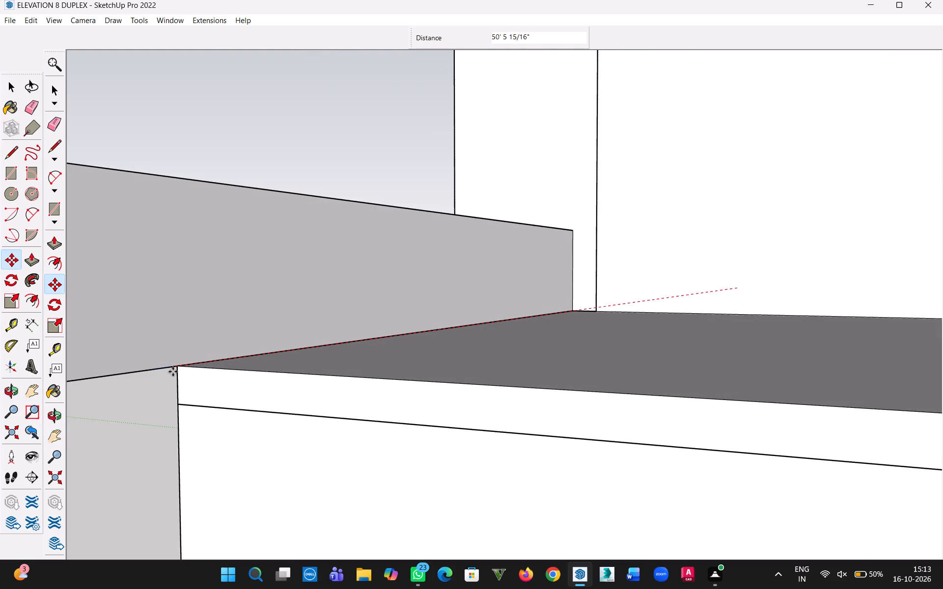
{"action": "scroll", "coordinate": [173, 372], "scroll_direction": "up", "scroll_amount": 3}
{"action": "scroll", "coordinate": [173, 372], "scroll_direction": "down", "scroll_amount": 1}
{"action": "middle_click_drag", "start_coordinate": [268, 378], "coordinate": [265, 389]}
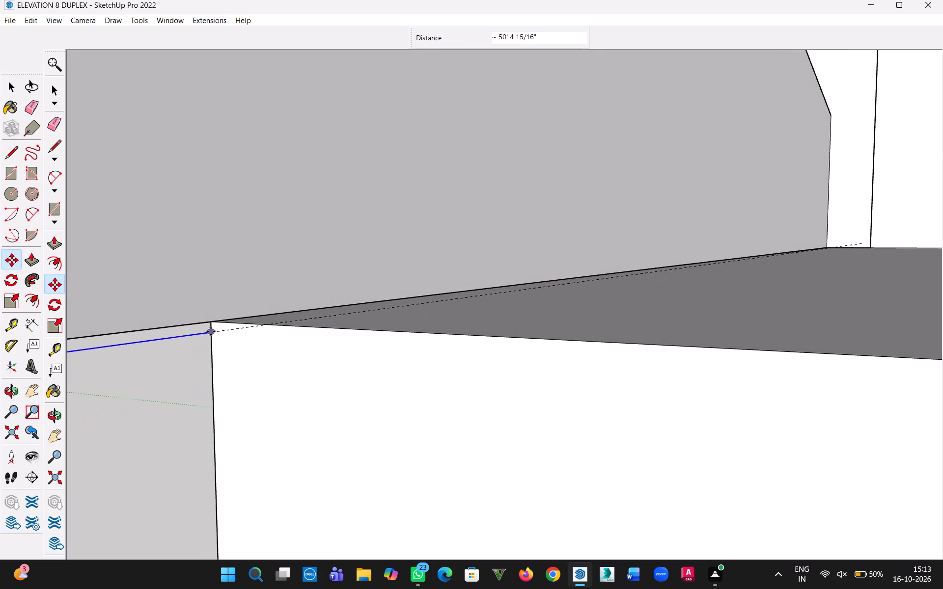
{"action": "left_click", "coordinate": [210, 327]}
Scale the right wing's cornice inward along the red axis to about 0.91, ending at the reference line's outer end.
{"action": "scroll", "coordinate": [212, 347], "scroll_direction": "down", "scroll_amount": 11}
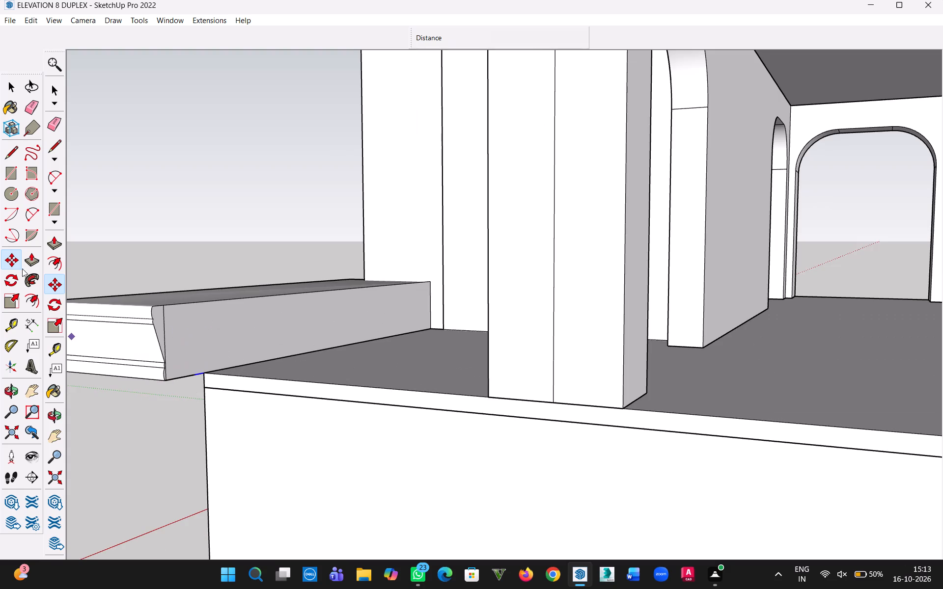
{"action": "left_click", "coordinate": [13, 92]}
{"action": "left_click", "coordinate": [139, 321]}
{"action": "left_click", "coordinate": [15, 297]}
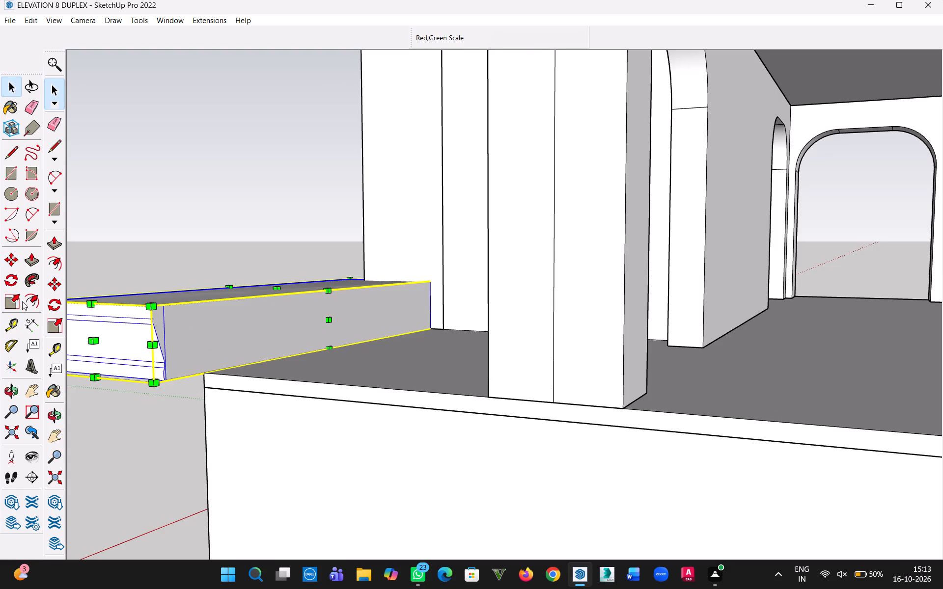
{"action": "left_click", "coordinate": [92, 345]}
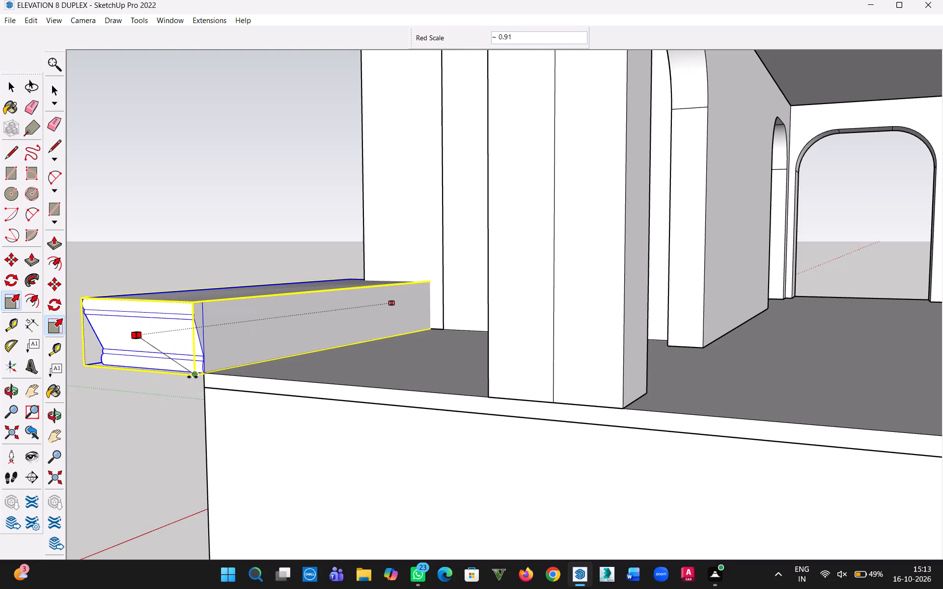
{"action": "left_click", "coordinate": [193, 377]}
{"action": "left_click", "coordinate": [14, 89]}
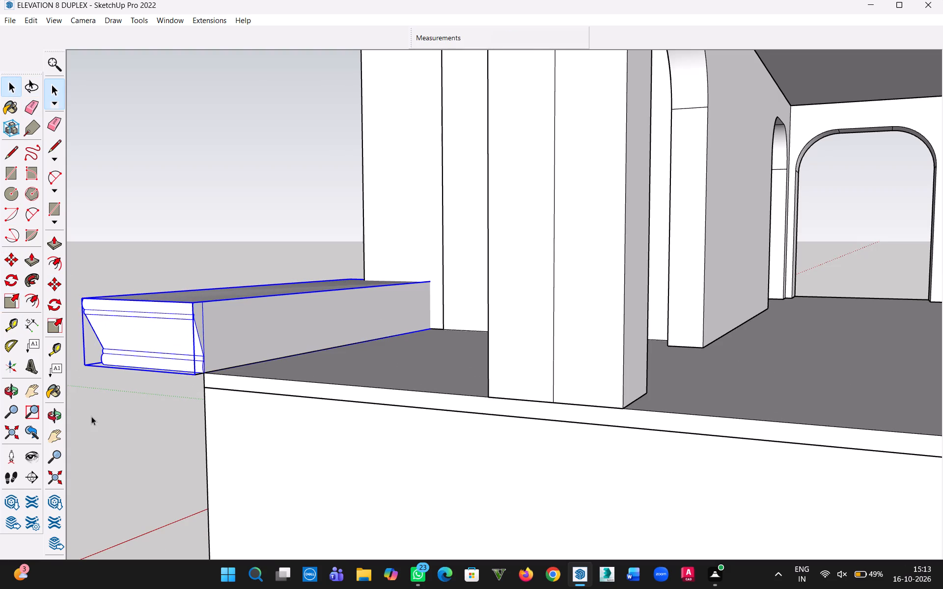
{"action": "left_click", "coordinate": [91, 416]}
Delete the reference line beneath the right wing's cornice at the wall corner.
{"action": "scroll", "coordinate": [155, 387], "scroll_direction": "up", "scroll_amount": 7}
{"action": "scroll", "coordinate": [295, 344], "scroll_direction": "down", "scroll_amount": 3}
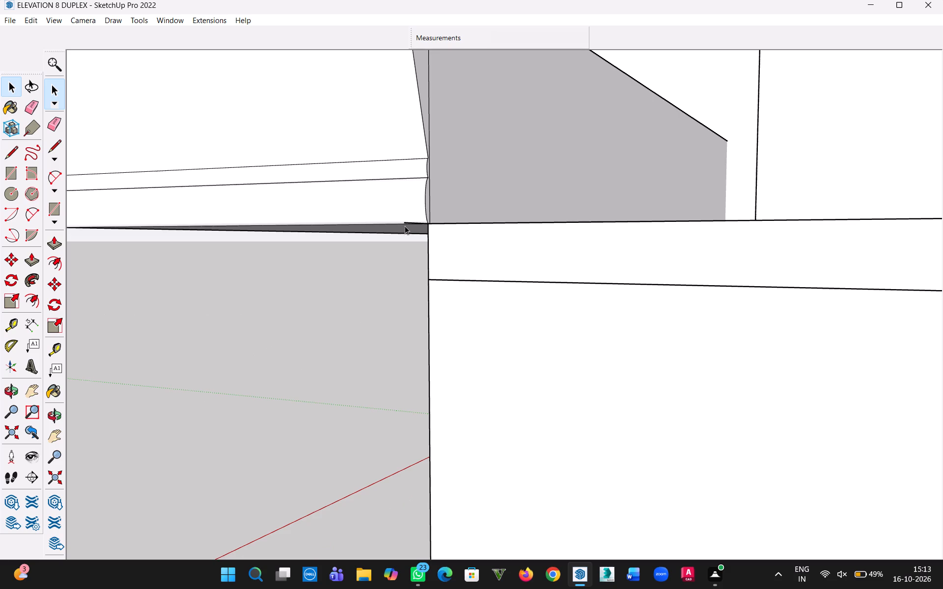
{"action": "left_click", "coordinate": [406, 223]}
{"action": "scroll", "coordinate": [372, 278], "scroll_direction": "down", "scroll_amount": 3}
{"action": "middle_click_drag", "start_coordinate": [326, 327], "coordinate": [363, 375]}
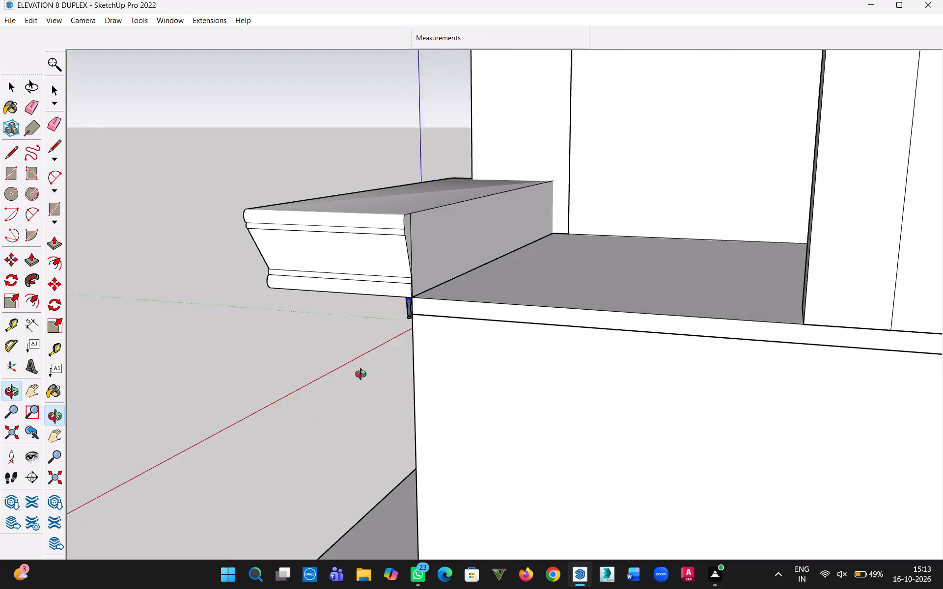
{"action": "middle_click_drag", "start_coordinate": [363, 375], "coordinate": [372, 387]}
{"action": "key", "text": "Delete"}
Inside the right wing's cornice group, delete the extra upright edge separating the end profile from the back face.
{"action": "middle_click_drag", "start_coordinate": [272, 393], "coordinate": [594, 402]}
{"action": "middle_click_drag", "start_coordinate": [587, 404], "coordinate": [246, 454]}
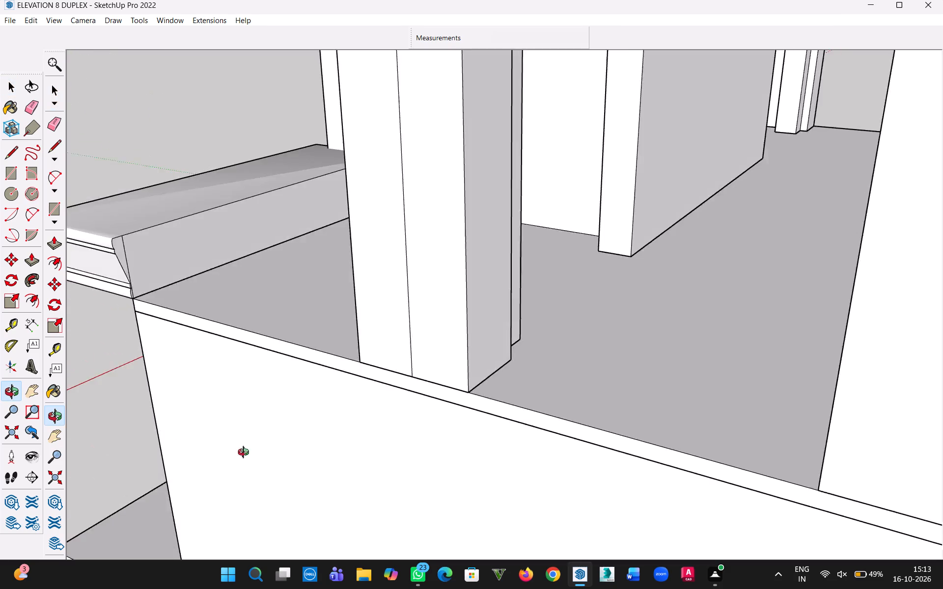
{"action": "middle_click_drag", "start_coordinate": [246, 454], "coordinate": [285, 459]}
{"action": "scroll", "coordinate": [281, 453], "scroll_direction": "down", "scroll_amount": 1}
{"action": "scroll", "coordinate": [199, 338], "scroll_direction": "up", "scroll_amount": 3}
{"action": "left_click", "coordinate": [213, 308]}
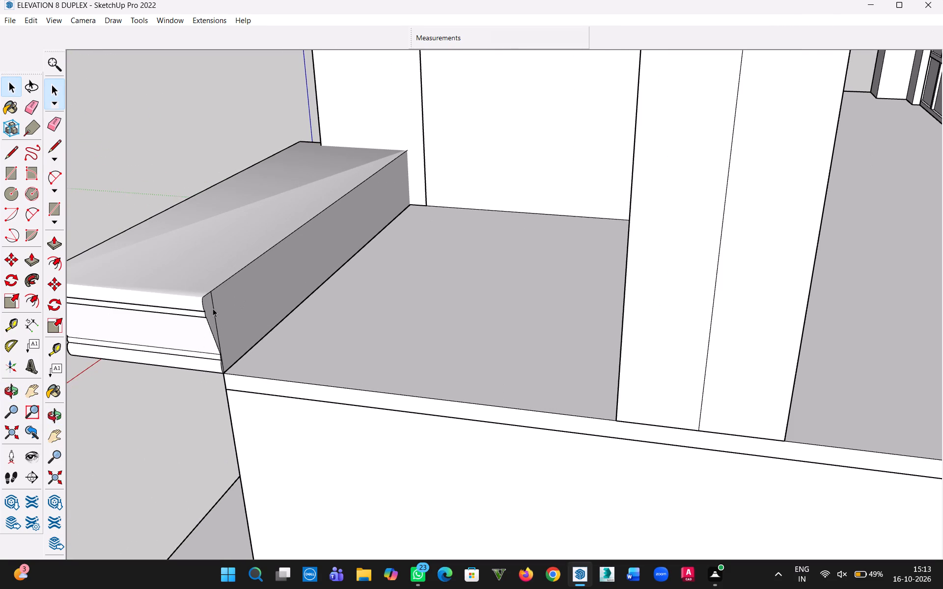
{"action": "double_click", "coordinate": [215, 309]}
{"action": "left_click", "coordinate": [215, 309]}
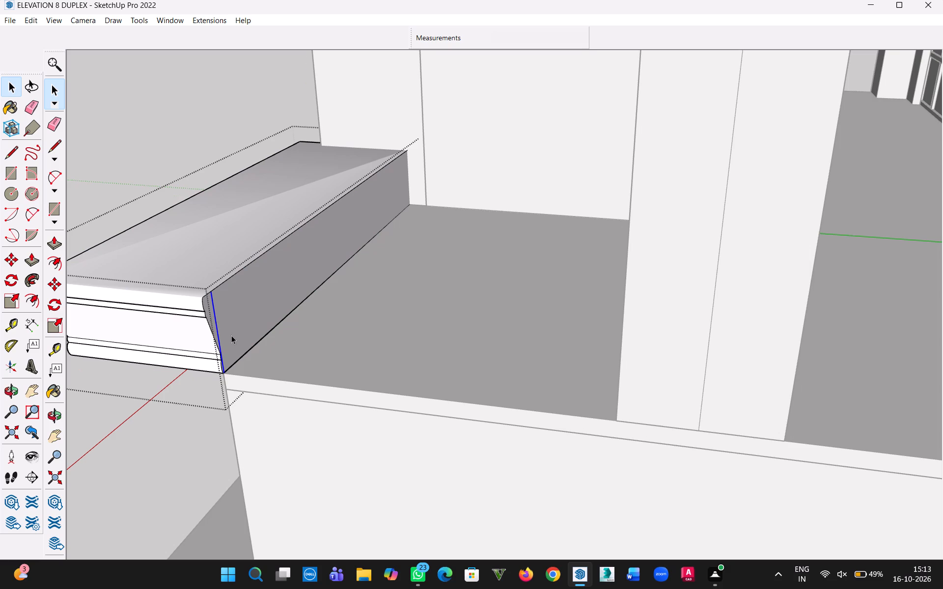
{"action": "key", "text": "Delete"}
Inside the left wing's cornice group, delete the matching upright edge at its outer end and leave the group.
{"action": "scroll", "coordinate": [288, 265], "scroll_direction": "down", "scroll_amount": 2}
{"action": "middle_click_drag", "start_coordinate": [216, 318], "coordinate": [736, 360]}
{"action": "middle_click_drag", "start_coordinate": [350, 373], "coordinate": [758, 302]}
{"action": "scroll", "coordinate": [483, 397], "scroll_direction": "down", "scroll_amount": 5}
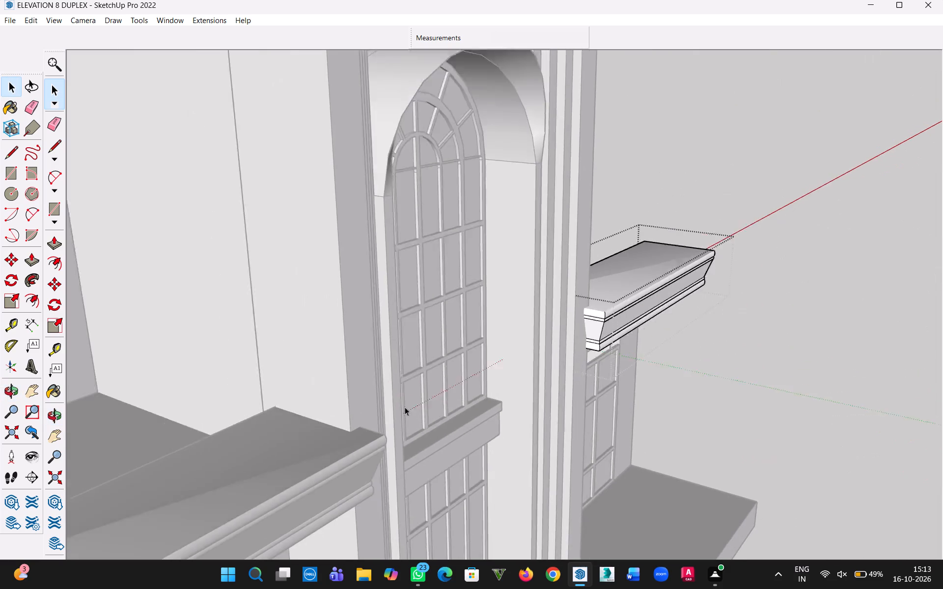
{"action": "scroll", "coordinate": [405, 407], "scroll_direction": "down", "scroll_amount": 14}
{"action": "left_click_drag", "start_coordinate": [246, 451], "coordinate": [370, 419]}
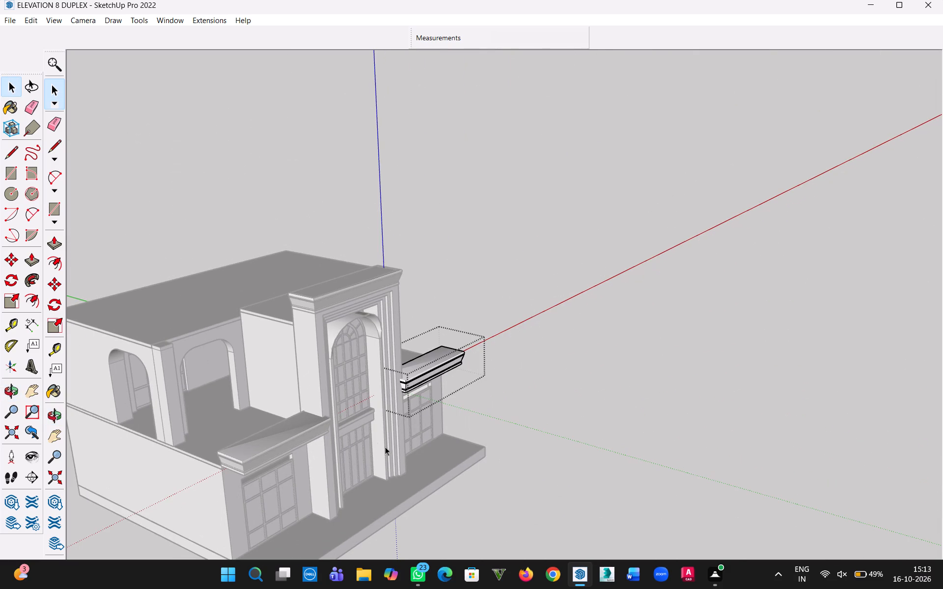
{"action": "left_click", "coordinate": [582, 462]}
{"action": "double_click", "coordinate": [259, 455]}
{"action": "middle_click_drag", "start_coordinate": [215, 472], "coordinate": [448, 464]}
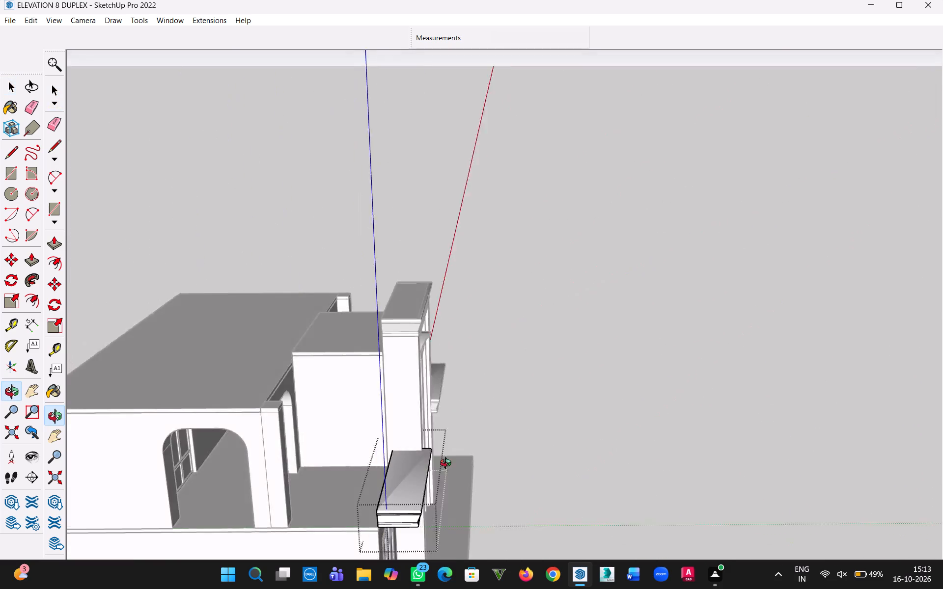
{"action": "middle_click_drag", "start_coordinate": [448, 464], "coordinate": [463, 464]}
{"action": "scroll", "coordinate": [448, 513], "scroll_direction": "up", "scroll_amount": 16}
{"action": "middle_click_drag", "start_coordinate": [432, 534], "coordinate": [529, 483]}
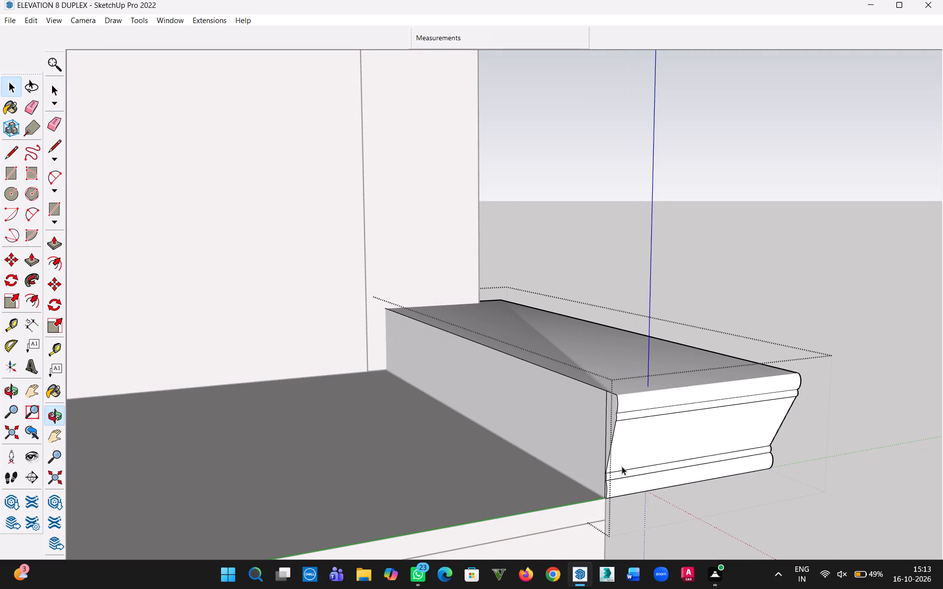
{"action": "left_click", "coordinate": [605, 420]}
{"action": "key", "text": "Delete"}
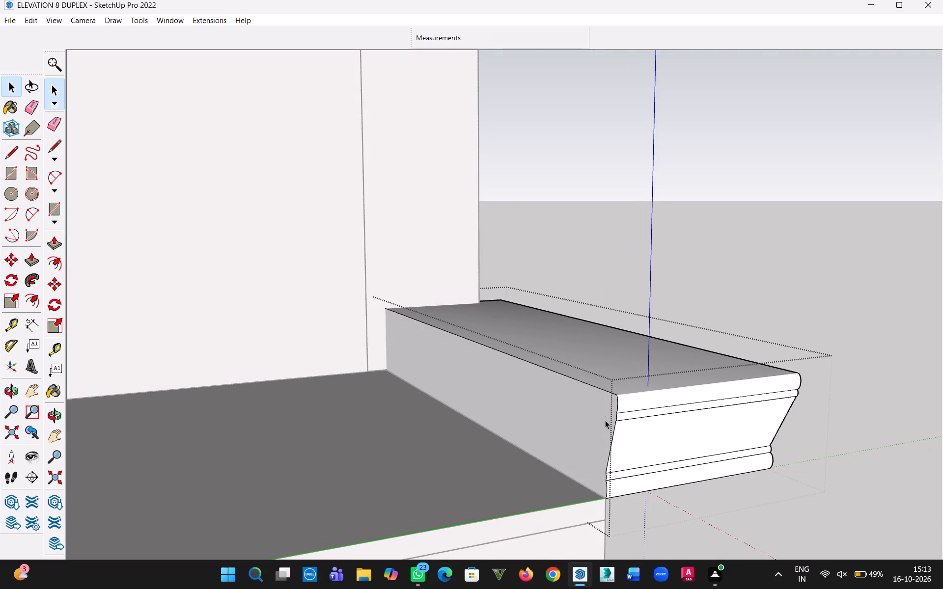
{"action": "scroll", "coordinate": [603, 428], "scroll_direction": "down", "scroll_amount": 4}
{"action": "middle_click_drag", "start_coordinate": [605, 463], "coordinate": [448, 324]}
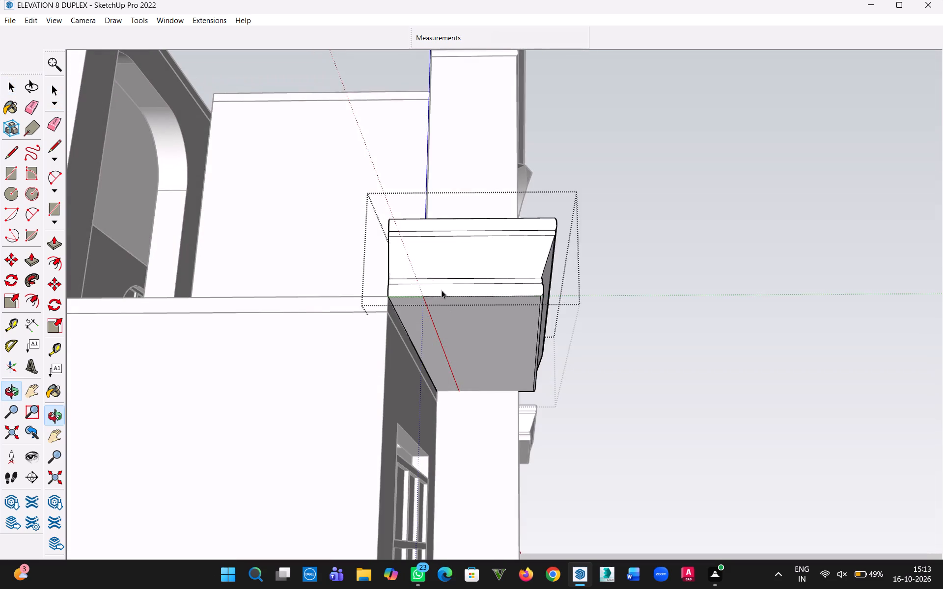
{"action": "middle_click_drag", "start_coordinate": [442, 286], "coordinate": [441, 279]}
{"action": "left_click", "coordinate": [8, 84]}
{"action": "left_click", "coordinate": [634, 272]}
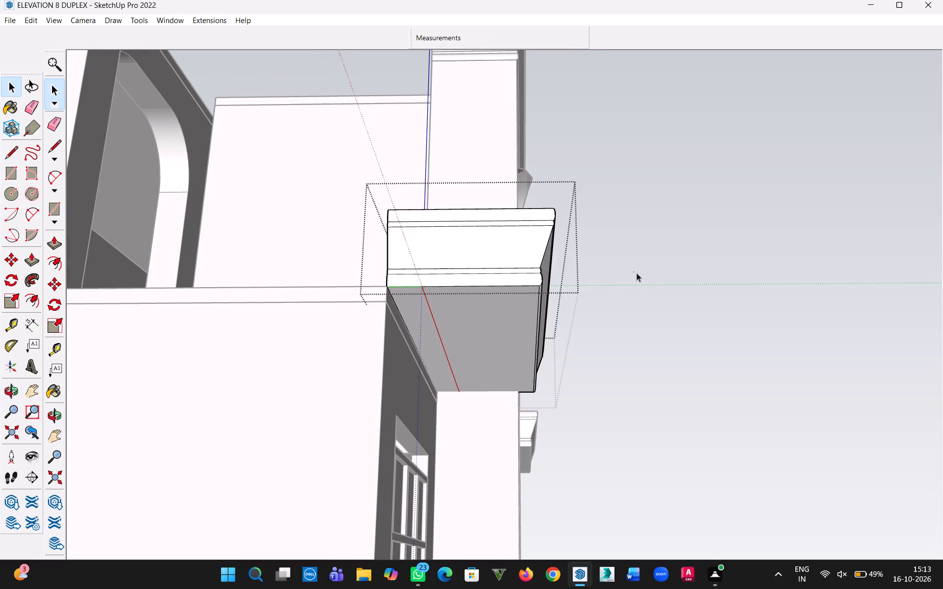
Inside the central tower's top cornice group, delete the inset front, left and right edges on its top face.
{"action": "middle_click_drag", "start_coordinate": [691, 371], "coordinate": [283, 467]}
{"action": "scroll", "coordinate": [283, 467], "scroll_direction": "down", "scroll_amount": 5}
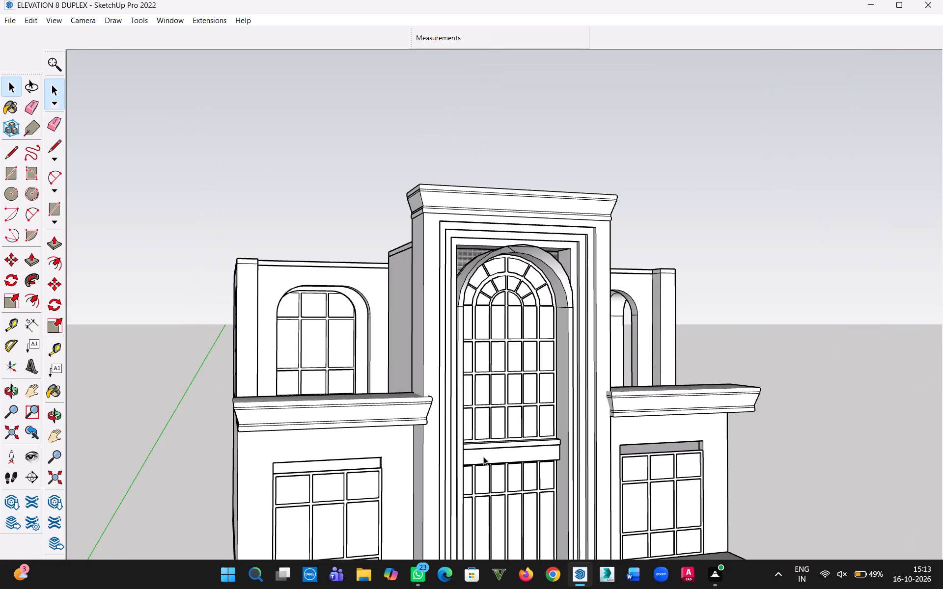
{"action": "middle_click_drag", "start_coordinate": [483, 456], "coordinate": [383, 498]}
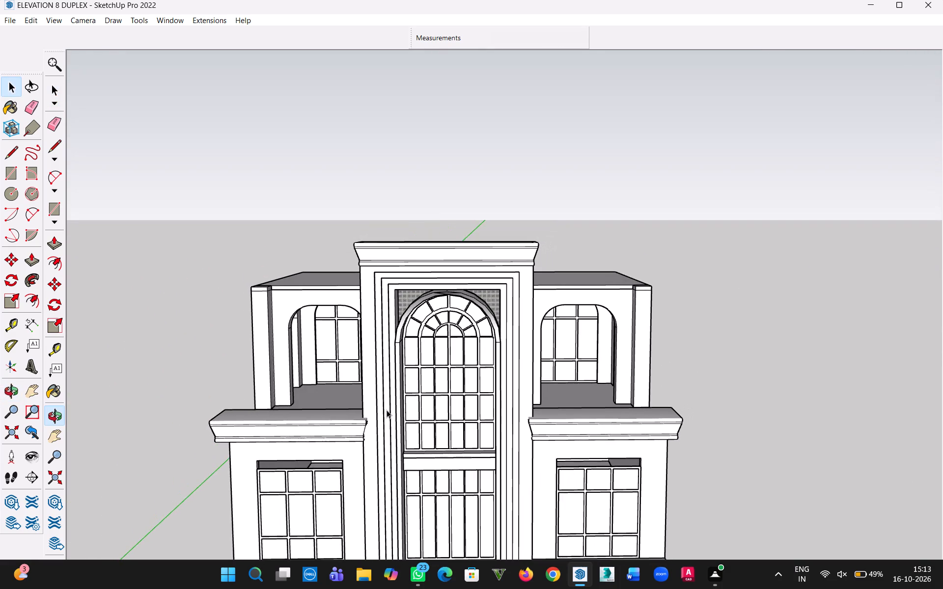
{"action": "middle_click_drag", "start_coordinate": [387, 410], "coordinate": [435, 436]}
{"action": "middle_click_drag", "start_coordinate": [455, 293], "coordinate": [439, 419]}
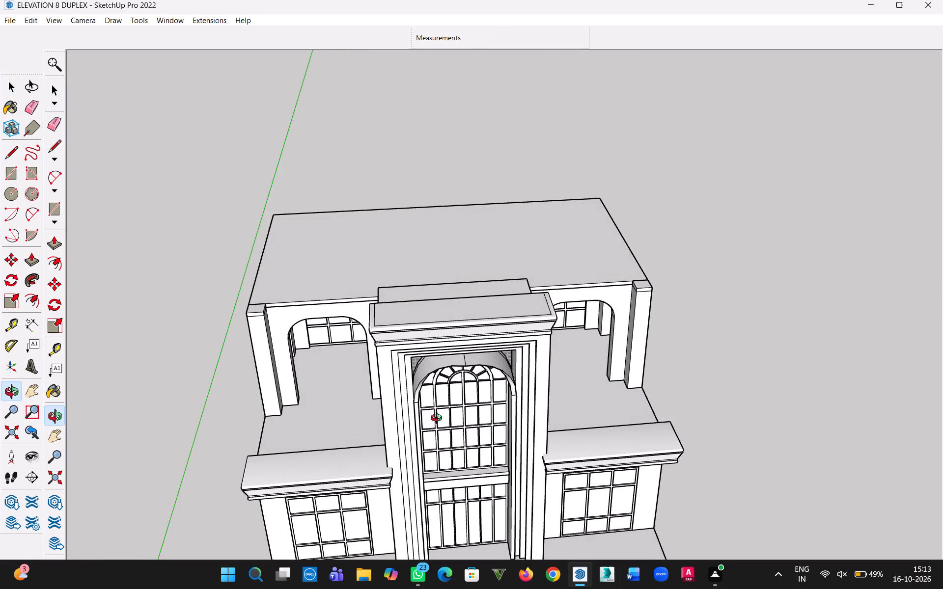
{"action": "middle_click_drag", "start_coordinate": [439, 419], "coordinate": [434, 457]}
{"action": "scroll", "coordinate": [430, 447], "scroll_direction": "down", "scroll_amount": 1}
{"action": "scroll", "coordinate": [421, 386], "scroll_direction": "up", "scroll_amount": 7}
{"action": "double_click", "coordinate": [466, 321]}
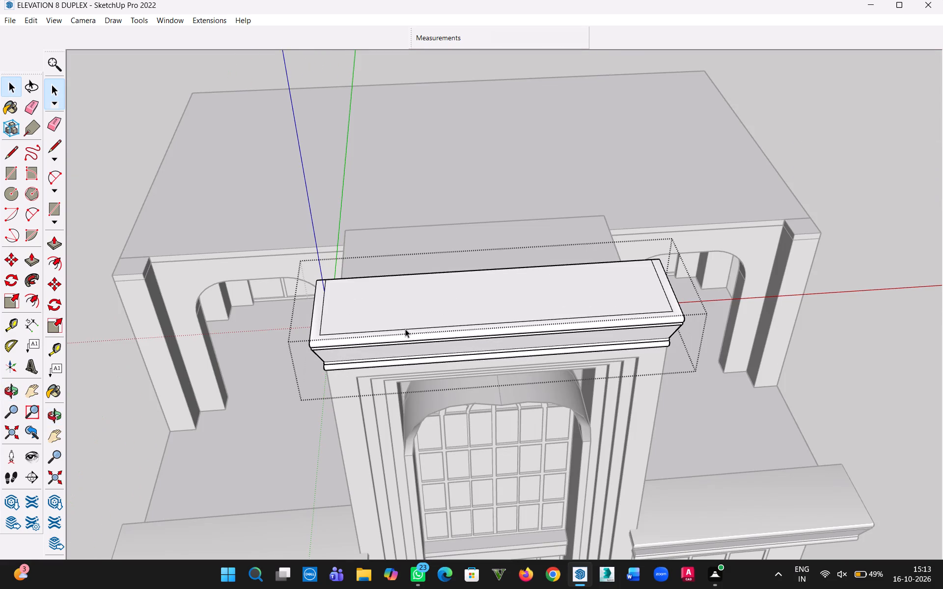
{"action": "left_click", "coordinate": [405, 329]}
{"action": "scroll", "coordinate": [409, 331], "scroll_direction": "up", "scroll_amount": 3}
{"action": "key", "text": "Delete"}
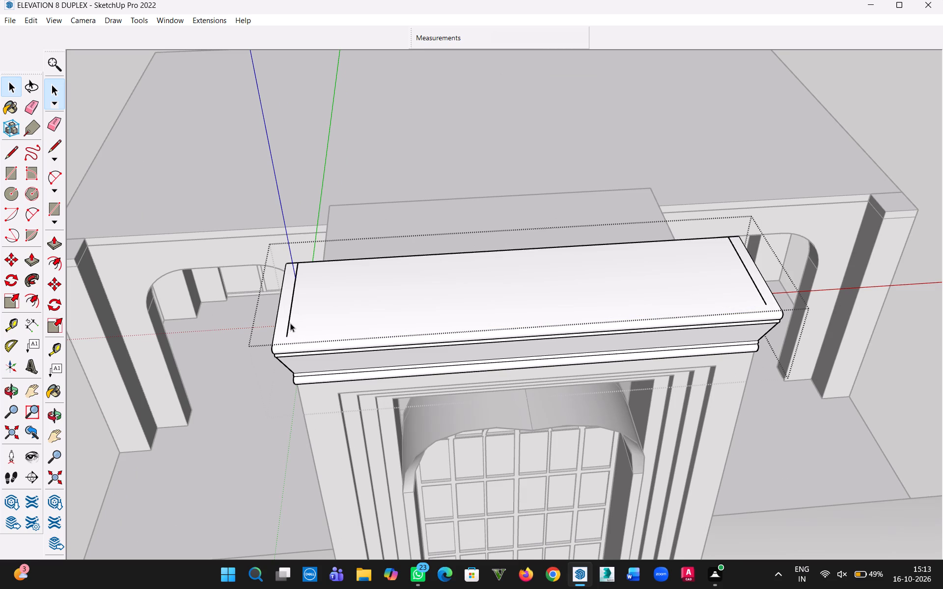
{"action": "left_click", "coordinate": [288, 323]}
{"action": "key", "text": "Delete"}
{"action": "left_click", "coordinate": [755, 284]}
{"action": "key", "text": "Delete"}
Delete the remaining stray marks near the front corners of the tower cornice's top face.
{"action": "scroll", "coordinate": [764, 295], "scroll_direction": "up", "scroll_amount": 9}
{"action": "left_click", "coordinate": [761, 315]}
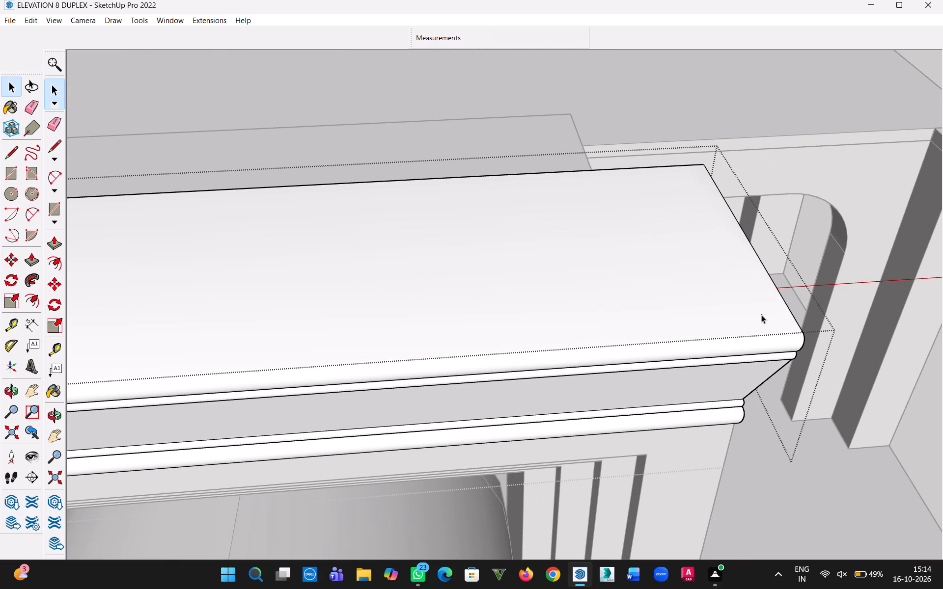
{"action": "key", "text": "Delete"}
{"action": "scroll", "coordinate": [524, 331], "scroll_direction": "down", "scroll_amount": 1}
{"action": "key", "text": "h"}
{"action": "left_click_drag", "start_coordinate": [488, 351], "coordinate": [741, 368]}
{"action": "left_click_drag", "start_coordinate": [311, 326], "coordinate": [681, 360]}
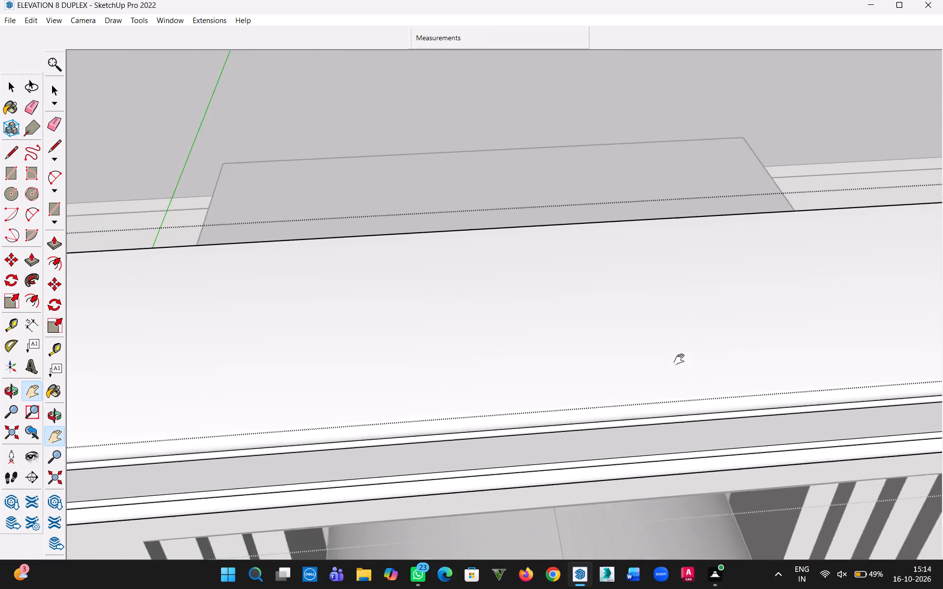
{"action": "left_click_drag", "start_coordinate": [681, 360], "coordinate": [704, 362]}
{"action": "scroll", "coordinate": [292, 442], "scroll_direction": "up", "scroll_amount": 6}
{"action": "key", "text": "Escape"}
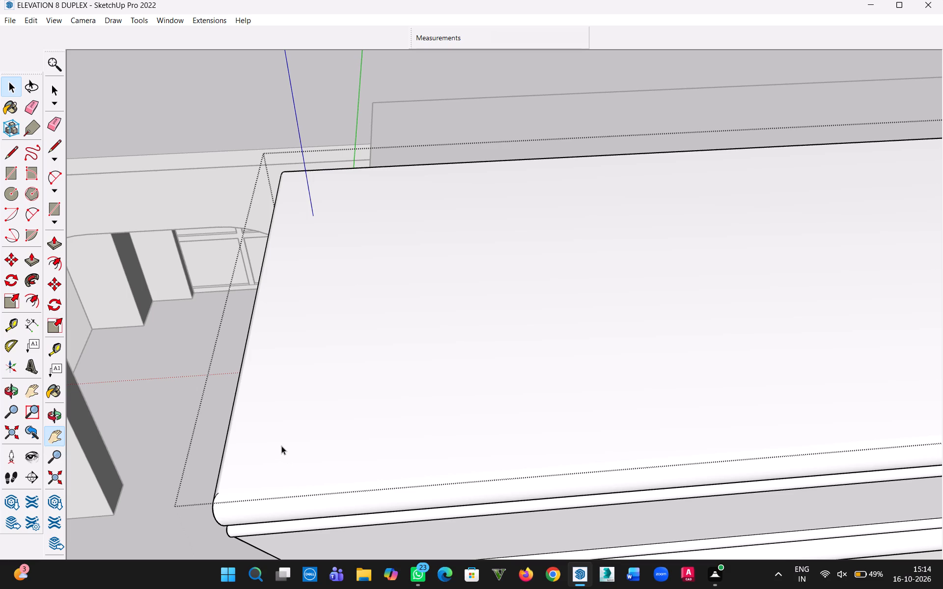
{"action": "left_click", "coordinate": [281, 446]}
{"action": "key", "text": "Delete"}
{"action": "scroll", "coordinate": [444, 419], "scroll_direction": "down", "scroll_amount": 3}
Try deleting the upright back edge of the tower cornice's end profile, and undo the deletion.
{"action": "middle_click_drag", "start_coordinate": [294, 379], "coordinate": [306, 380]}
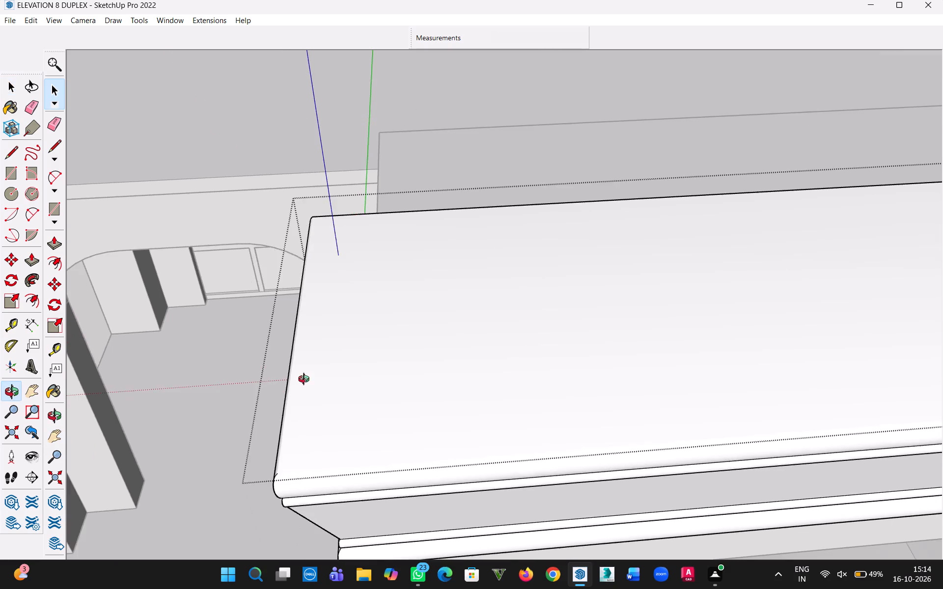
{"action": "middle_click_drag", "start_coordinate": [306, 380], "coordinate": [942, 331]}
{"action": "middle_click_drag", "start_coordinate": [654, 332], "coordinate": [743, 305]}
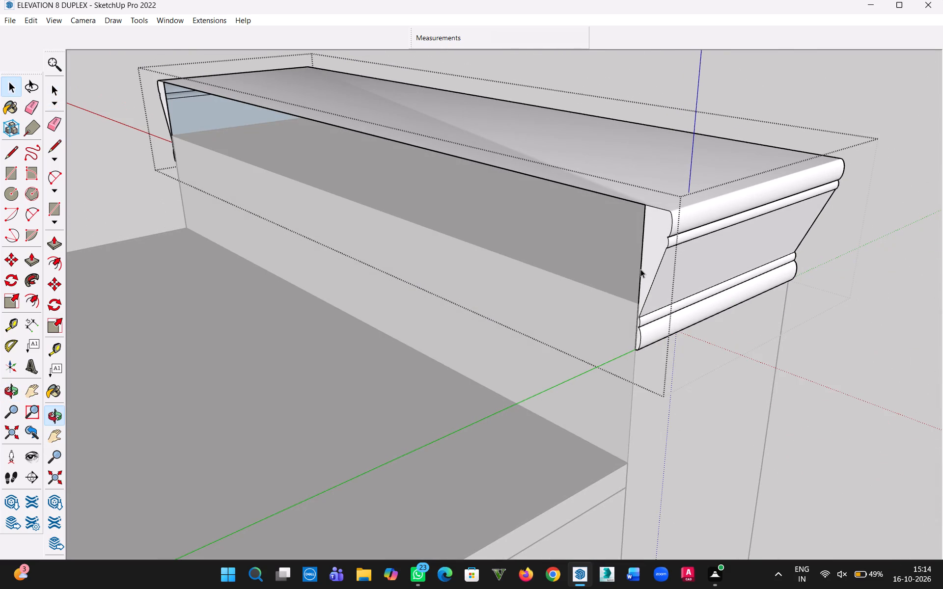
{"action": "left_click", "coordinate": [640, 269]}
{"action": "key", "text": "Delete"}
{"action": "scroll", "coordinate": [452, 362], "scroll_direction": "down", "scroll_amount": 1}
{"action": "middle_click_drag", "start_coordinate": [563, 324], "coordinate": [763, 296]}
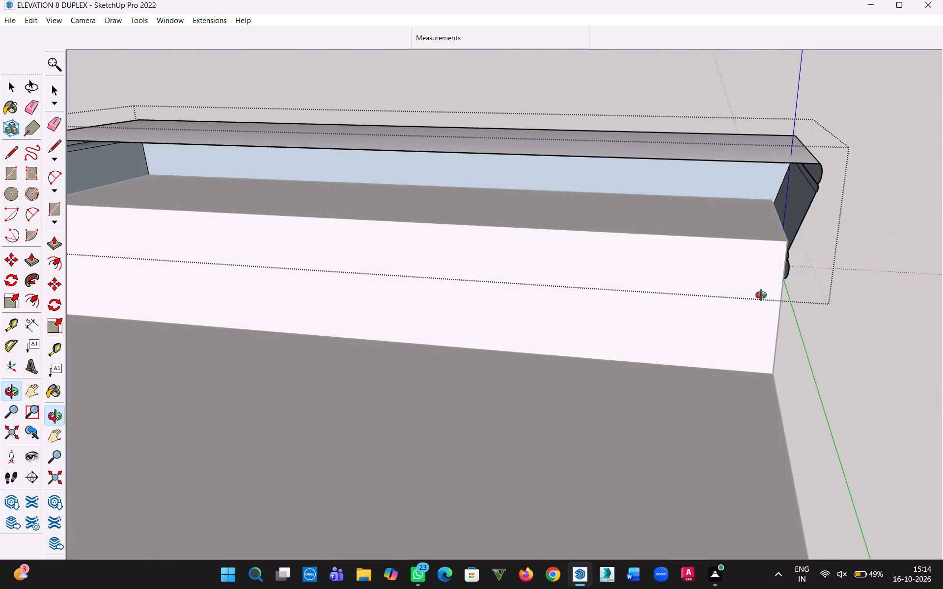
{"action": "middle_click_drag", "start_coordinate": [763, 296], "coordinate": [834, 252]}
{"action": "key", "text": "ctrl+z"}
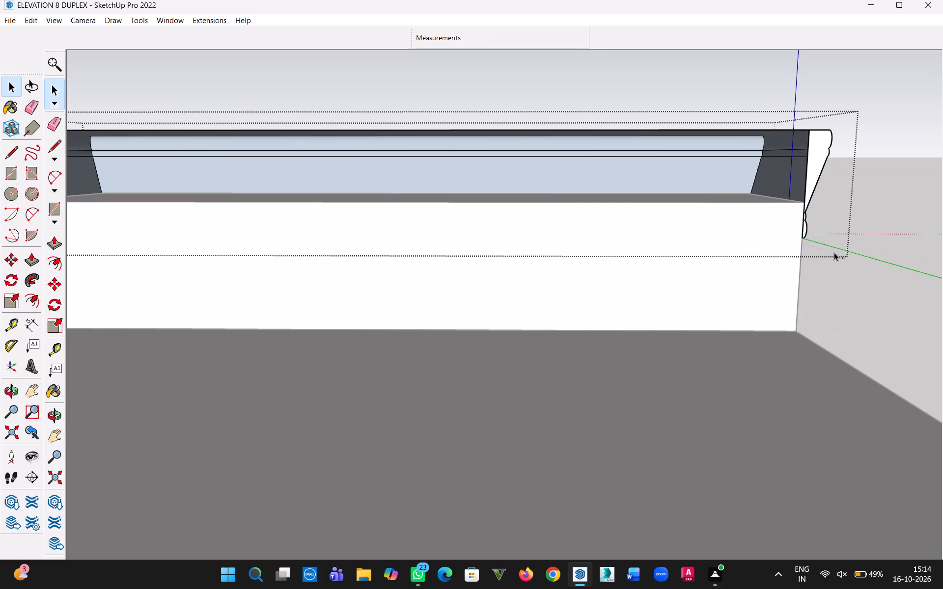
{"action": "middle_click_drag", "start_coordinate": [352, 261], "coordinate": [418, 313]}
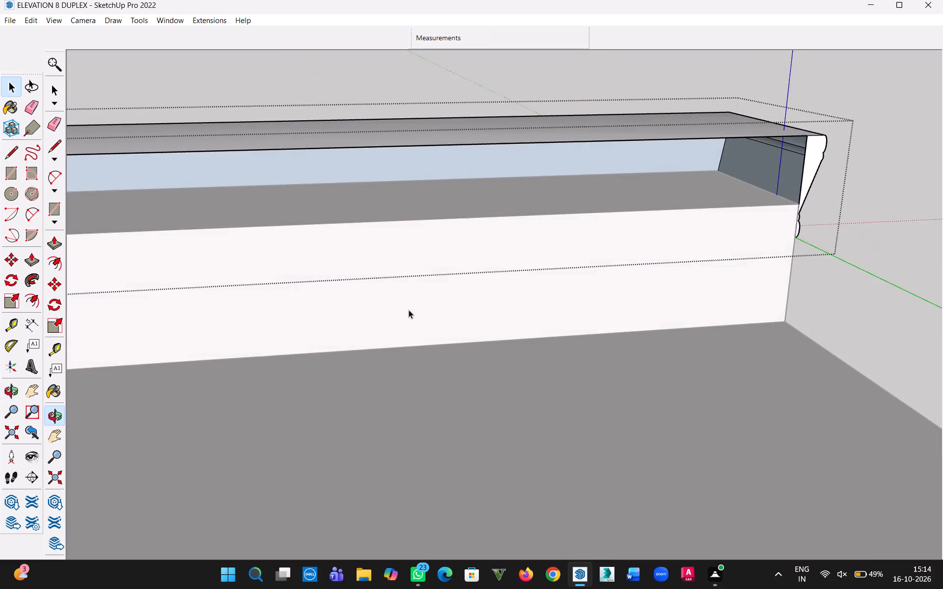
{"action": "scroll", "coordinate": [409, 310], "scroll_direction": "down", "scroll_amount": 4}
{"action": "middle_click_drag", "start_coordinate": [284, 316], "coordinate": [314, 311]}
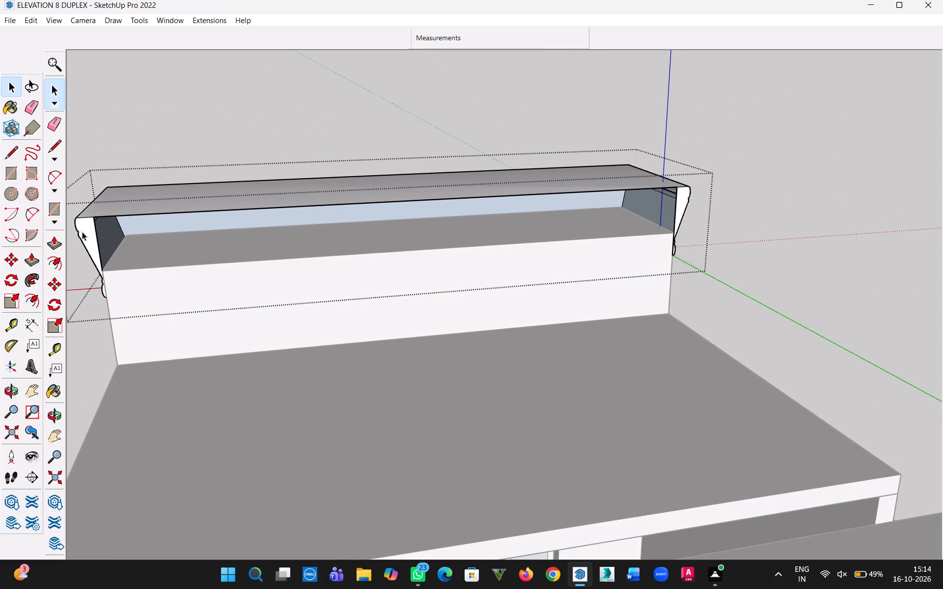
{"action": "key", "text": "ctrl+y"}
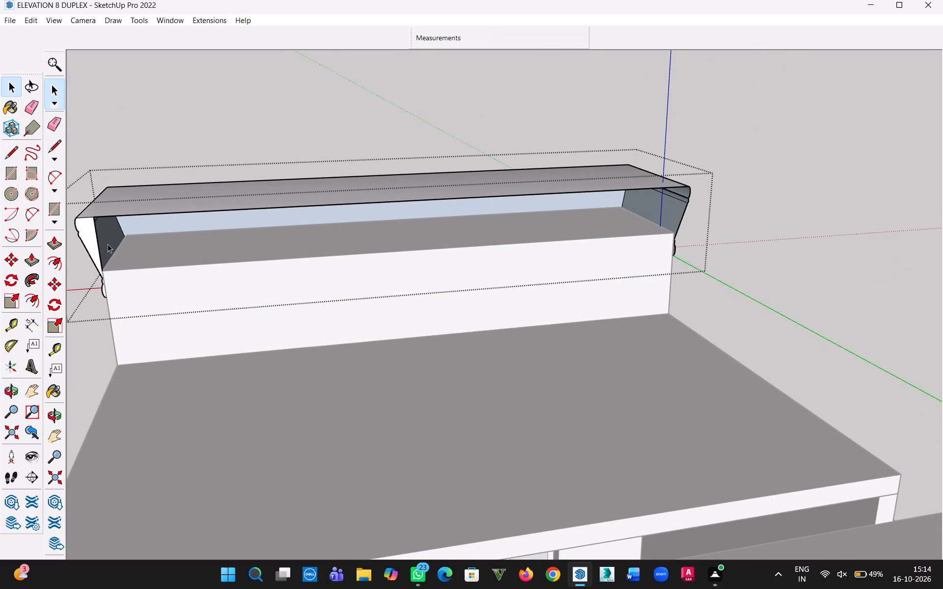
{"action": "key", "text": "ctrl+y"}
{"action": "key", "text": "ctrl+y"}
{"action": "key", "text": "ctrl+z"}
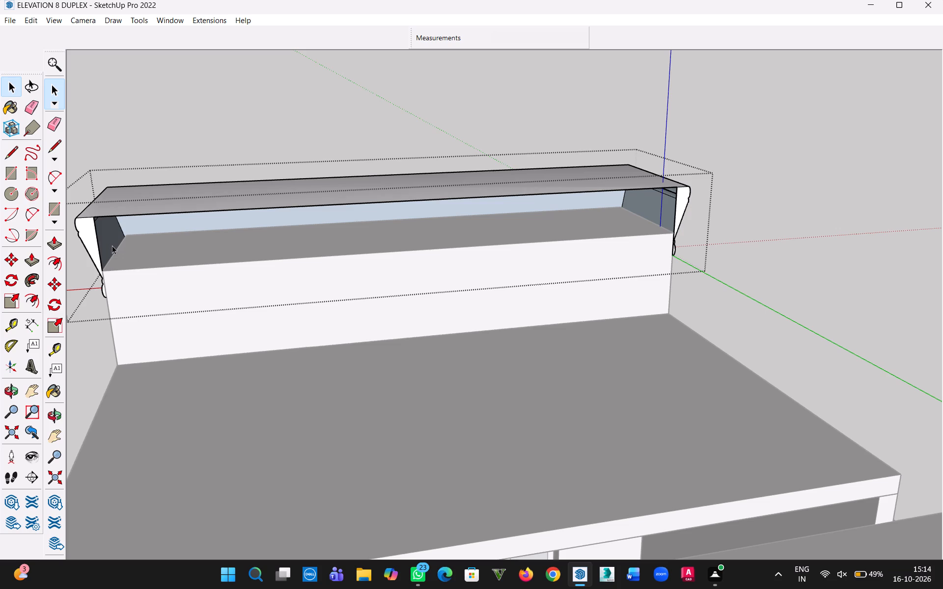
Draw a rectangle about 18' 6" by 2' 5 1/4" to close the open back of the tower cornice.
{"action": "key", "text": "r"}
{"action": "left_click", "coordinate": [97, 216]}
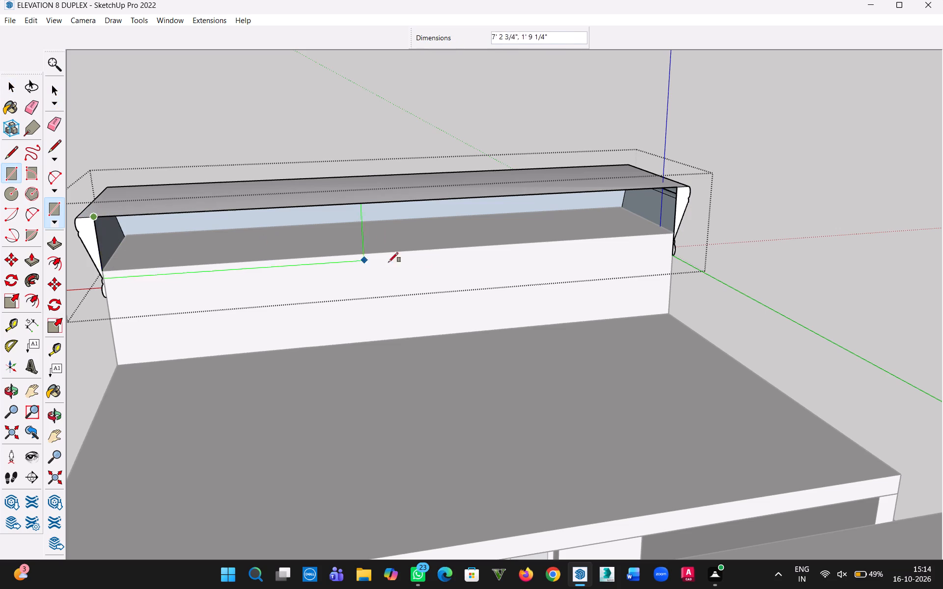
{"action": "scroll", "coordinate": [670, 255], "scroll_direction": "up", "scroll_amount": 1}
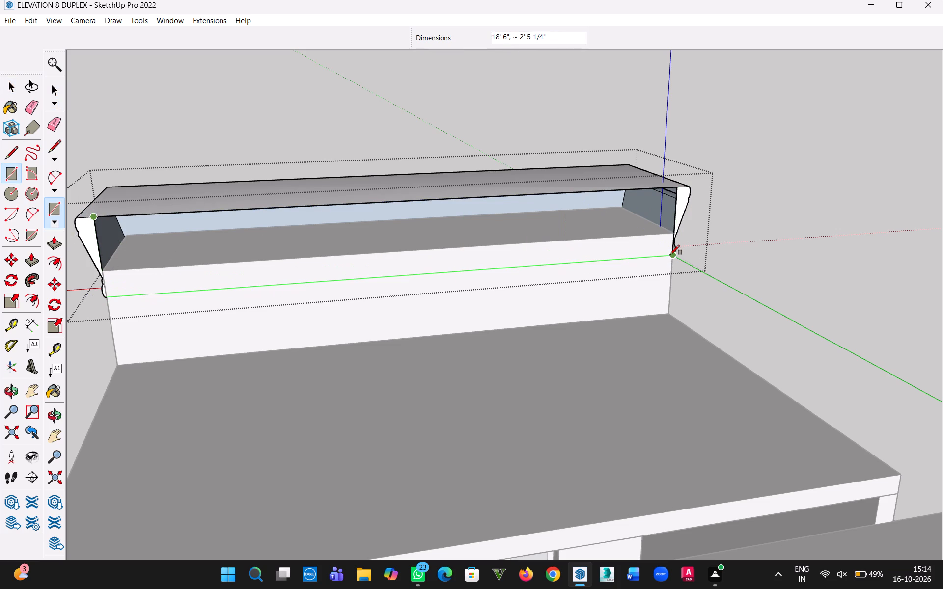
{"action": "left_click", "coordinate": [670, 255]}
{"action": "scroll", "coordinate": [259, 246], "scroll_direction": "down", "scroll_amount": 1}
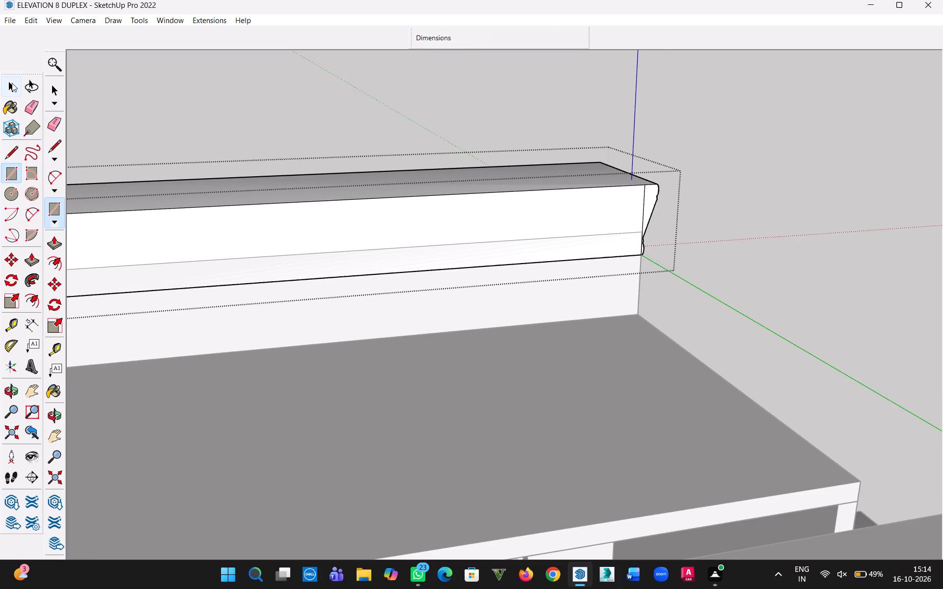
Delete the upright edges separating the new back face from the end profiles at both ends of the tower cornice.
{"action": "left_click", "coordinate": [12, 83]}
{"action": "scroll", "coordinate": [627, 210], "scroll_direction": "up", "scroll_amount": 5}
{"action": "left_click", "coordinate": [646, 208]}
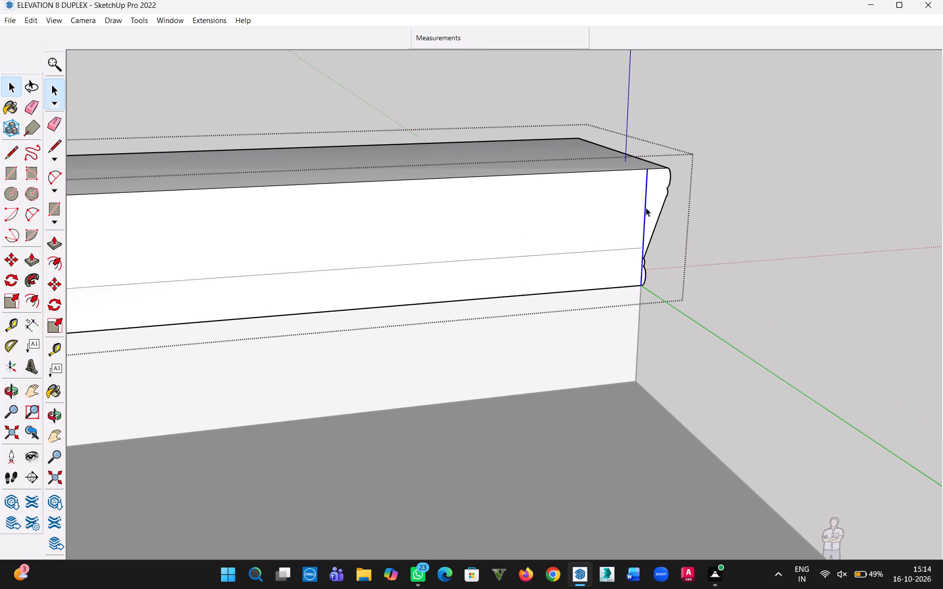
{"action": "key", "text": "Delete"}
{"action": "scroll", "coordinate": [556, 276], "scroll_direction": "down", "scroll_amount": 3}
{"action": "scroll", "coordinate": [371, 312], "scroll_direction": "down", "scroll_amount": 1}
{"action": "middle_click_drag", "start_coordinate": [370, 312], "coordinate": [589, 303]}
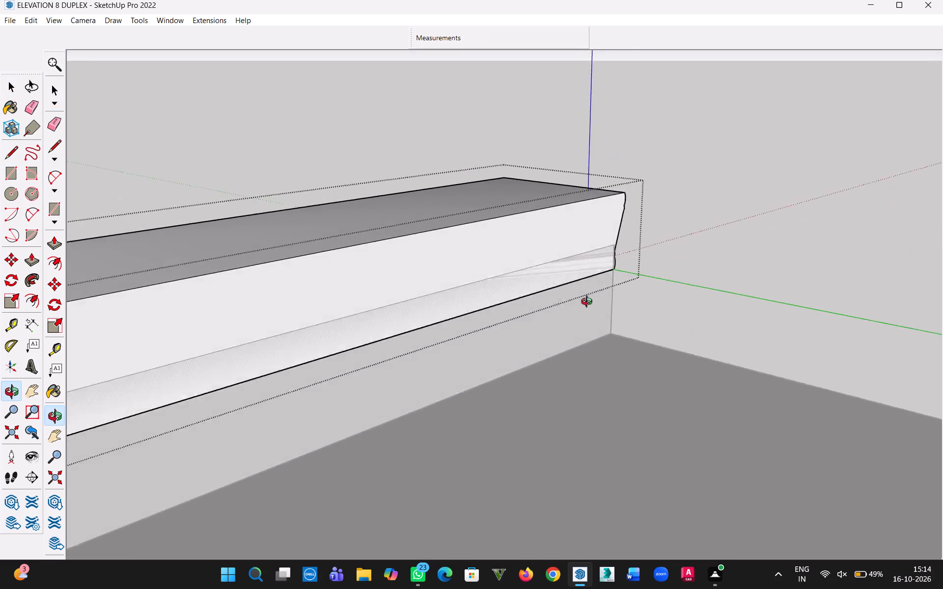
{"action": "middle_click_drag", "start_coordinate": [589, 303], "coordinate": [718, 276]}
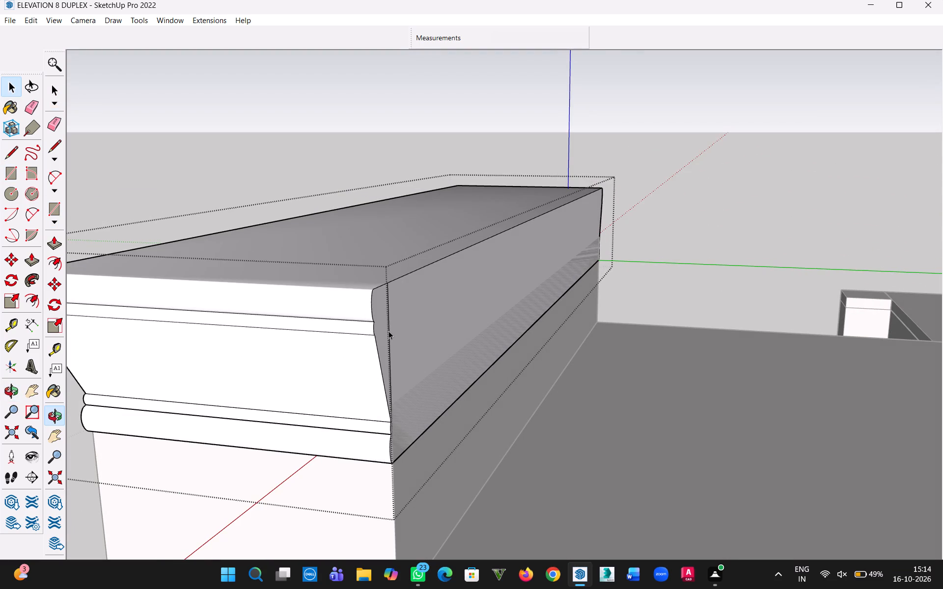
{"action": "left_click", "coordinate": [388, 331]}
{"action": "key", "text": "Delete"}
Push/Pull the tower cornice's back face outward by 2" and leave the group.
{"action": "middle_click_drag", "start_coordinate": [434, 359], "coordinate": [409, 373]}
{"action": "key", "text": "p"}
{"action": "left_click", "coordinate": [441, 321]}
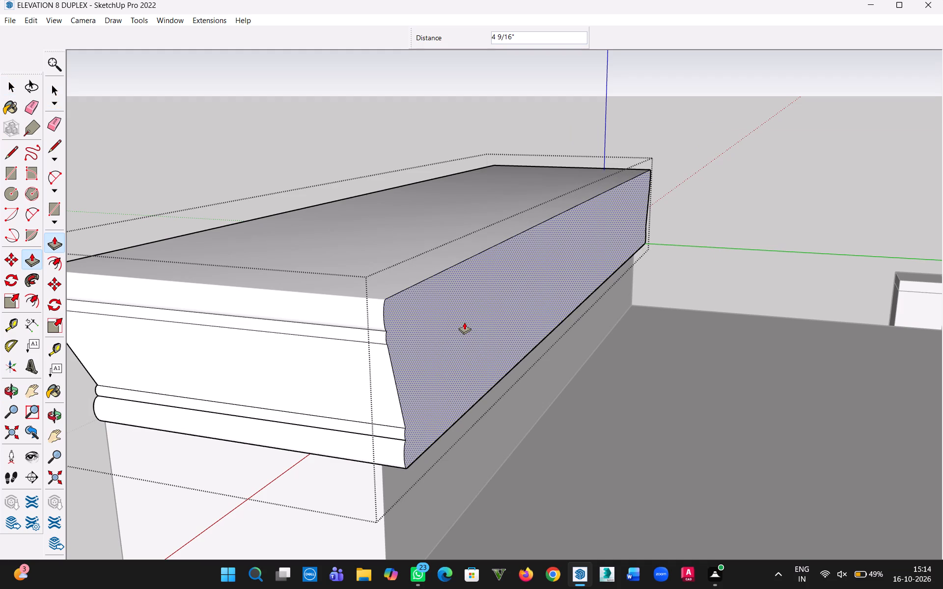
{"action": "type", "text": "2\""}
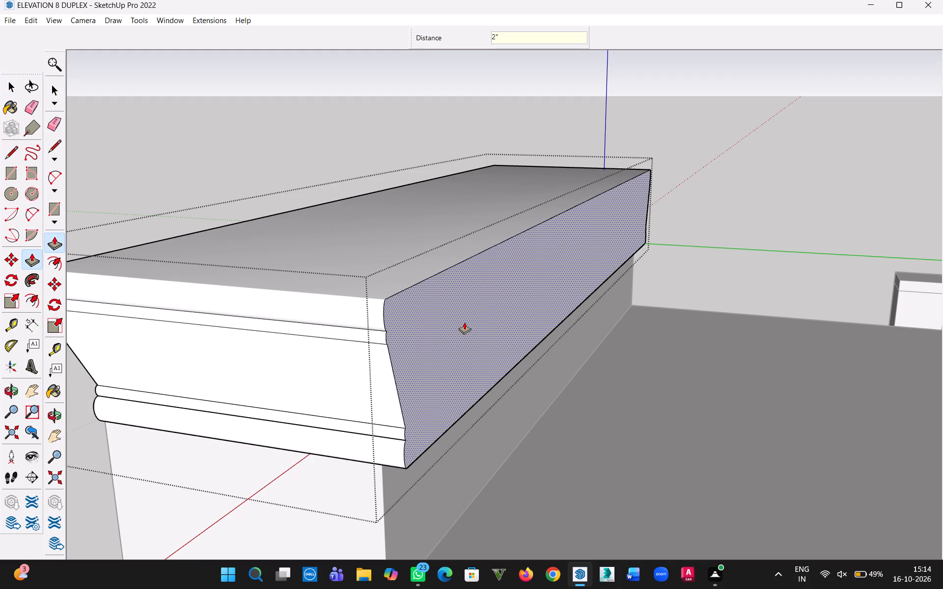
{"action": "key", "text": "Return"}
{"action": "left_click", "coordinate": [11, 81]}
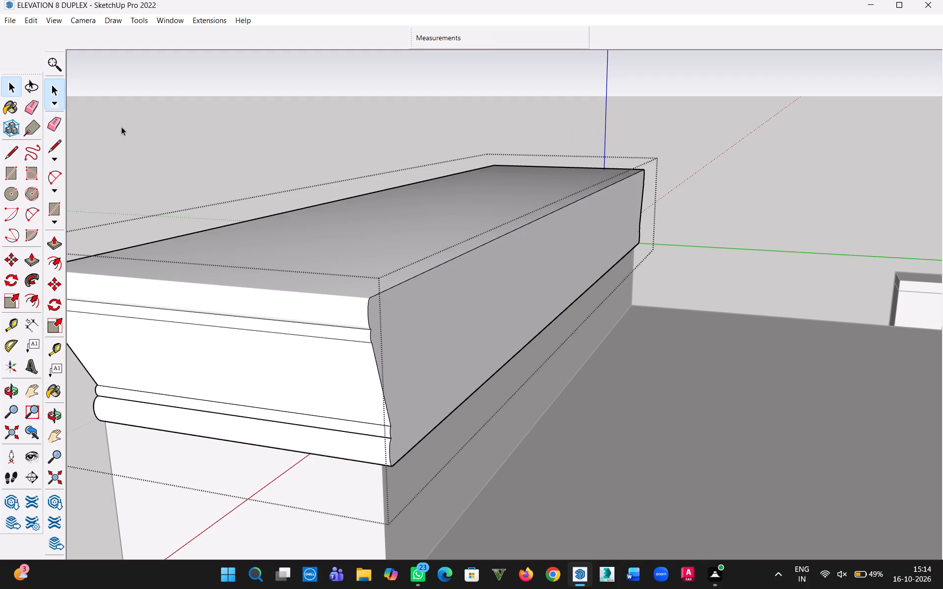
{"action": "left_click", "coordinate": [121, 127]}
Examine the tower cornice from the side, back and front, and review the duplex's whole front elevation.
{"action": "middle_click_drag", "start_coordinate": [183, 310], "coordinate": [500, 298]}
{"action": "scroll", "coordinate": [496, 336], "scroll_direction": "down", "scroll_amount": 7}
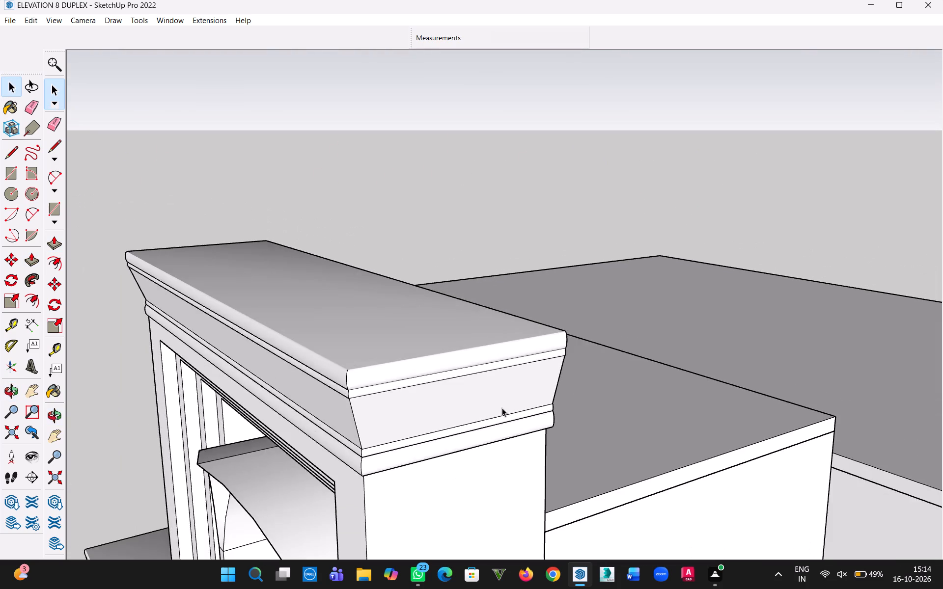
{"action": "middle_click_drag", "start_coordinate": [502, 423], "coordinate": [193, 388]}
{"action": "scroll", "coordinate": [188, 389], "scroll_direction": "down", "scroll_amount": 2}
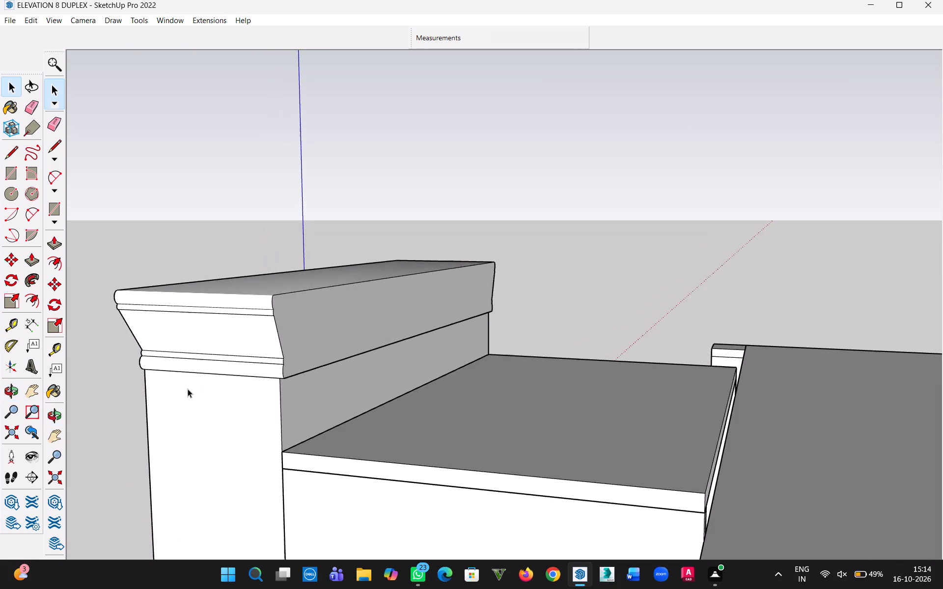
{"action": "scroll", "coordinate": [188, 389], "scroll_direction": "down", "scroll_amount": 7}
{"action": "middle_click_drag", "start_coordinate": [242, 403], "coordinate": [739, 362]}
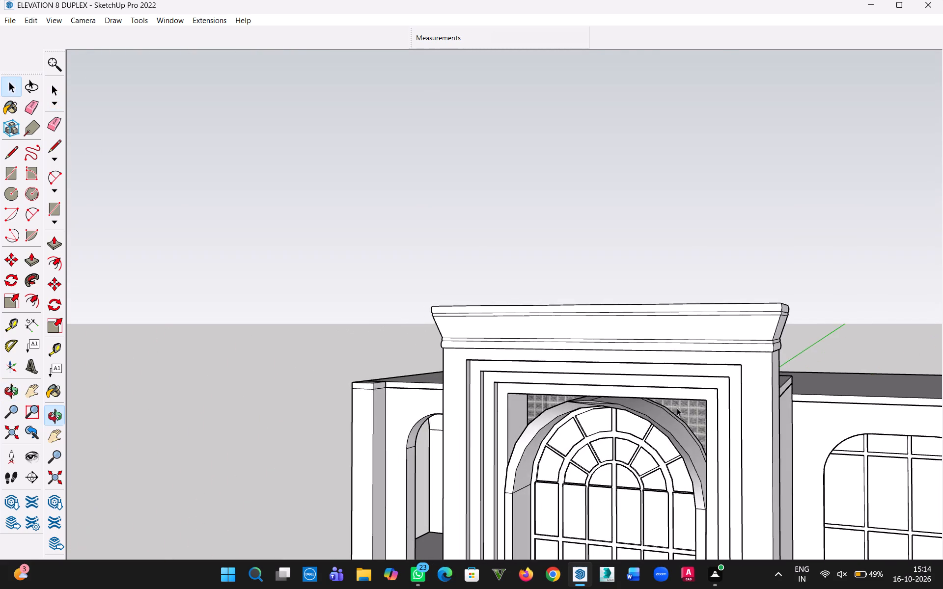
{"action": "scroll", "coordinate": [666, 416], "scroll_direction": "down", "scroll_amount": 8}
{"action": "middle_click_drag", "start_coordinate": [484, 433], "coordinate": [696, 502]}
{"action": "scroll", "coordinate": [696, 502], "scroll_direction": "down", "scroll_amount": 1}
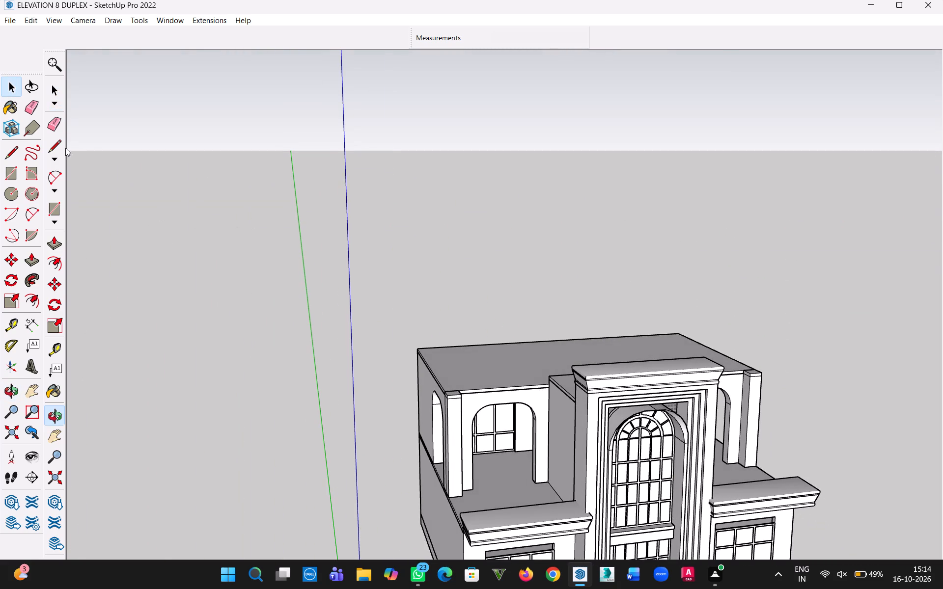
{"action": "left_click", "coordinate": [3, 86]}
{"action": "left_click", "coordinate": [270, 214]}
{"action": "middle_click_drag", "start_coordinate": [437, 382], "coordinate": [444, 401]}
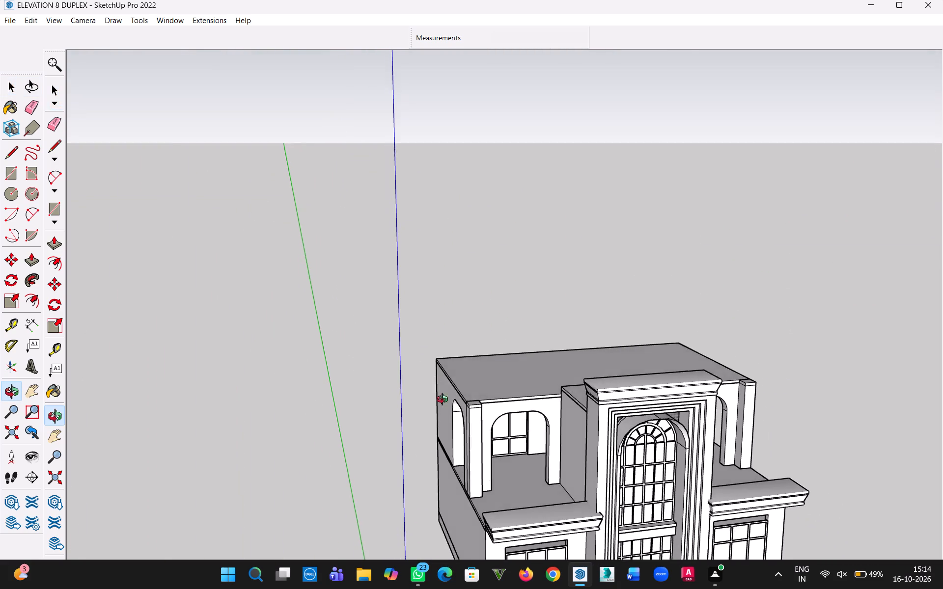
{"action": "middle_click_drag", "start_coordinate": [444, 401], "coordinate": [416, 526]}
{"action": "middle_click_drag", "start_coordinate": [417, 458], "coordinate": [423, 242]}
{"action": "left_click_drag", "start_coordinate": [423, 242], "coordinate": [420, 255]}
{"action": "right_click_drag", "start_coordinate": [423, 242], "coordinate": [420, 255]}
{"action": "middle_click_drag", "start_coordinate": [420, 255], "coordinate": [419, 261]}
{"action": "left_click", "coordinate": [259, 320]}
{"action": "middle_click_drag", "start_coordinate": [568, 484], "coordinate": [523, 464]}
{"action": "scroll", "coordinate": [523, 464], "scroll_direction": "down", "scroll_amount": 7}
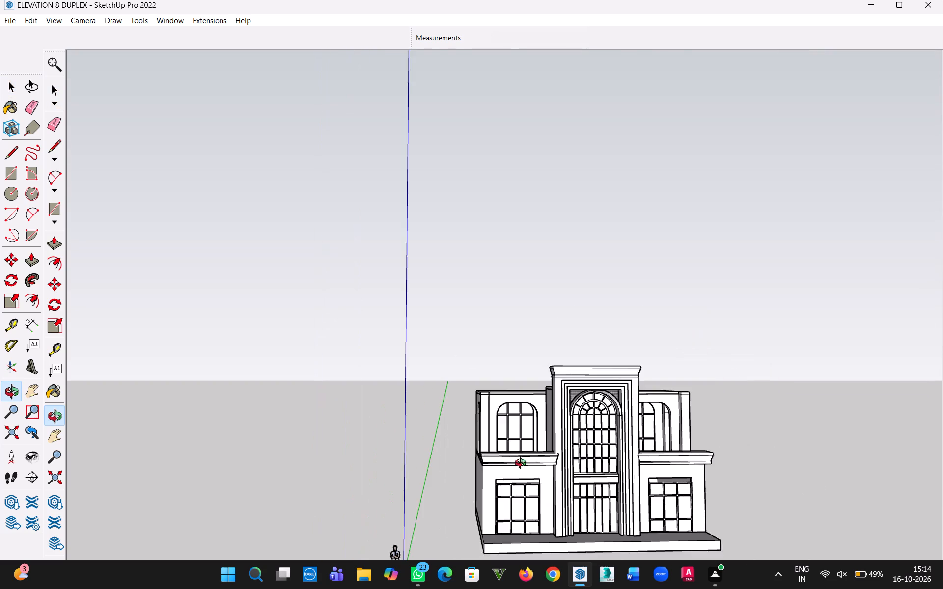
{"action": "scroll", "coordinate": [523, 464], "scroll_direction": "down", "scroll_amount": 3}
{"action": "middle_click_drag", "start_coordinate": [523, 464], "coordinate": [555, 559]}
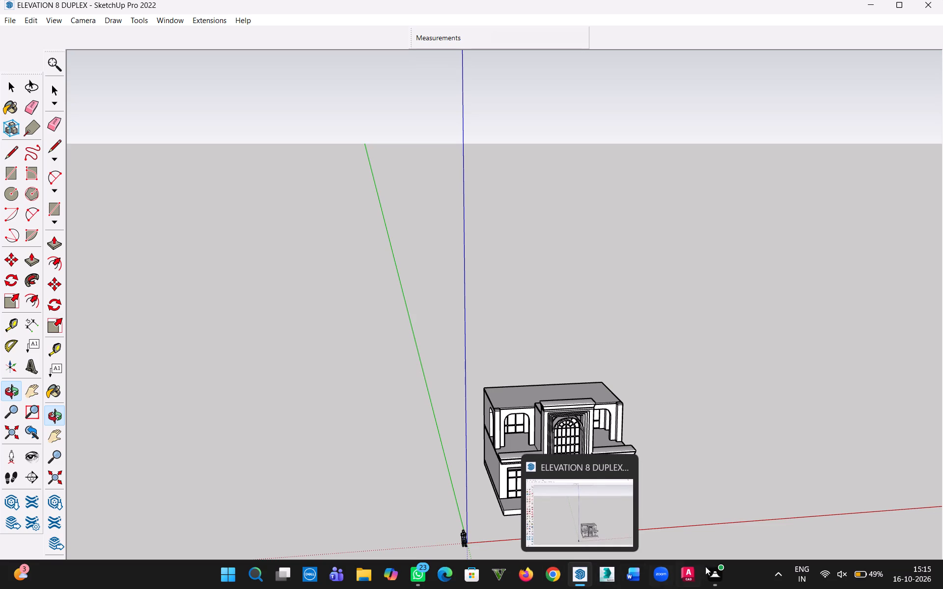
Open the upper floor's wall group for editing at its right front corner pier.
{"action": "scroll", "coordinate": [623, 441], "scroll_direction": "up", "scroll_amount": 18}
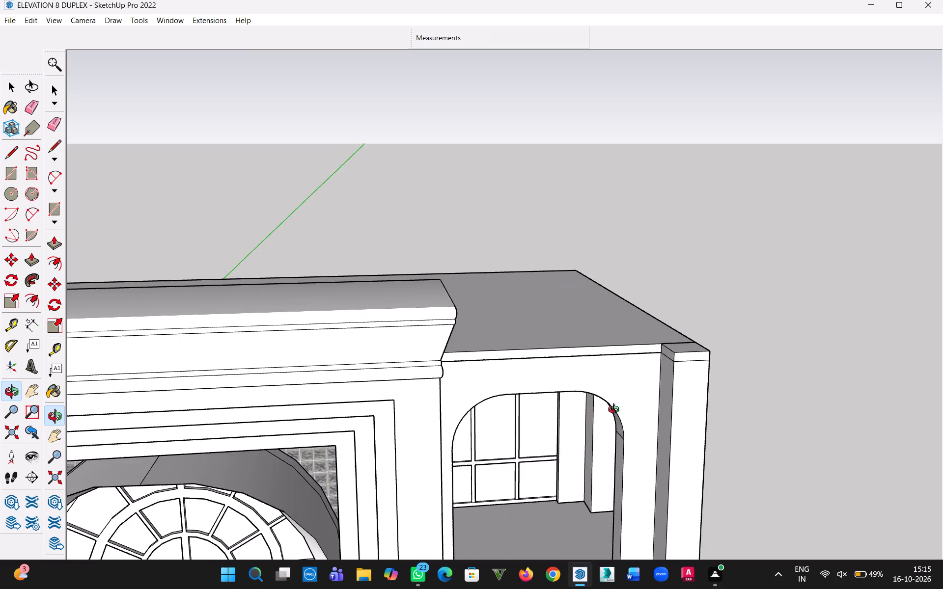
{"action": "middle_click_drag", "start_coordinate": [616, 403], "coordinate": [548, 370]}
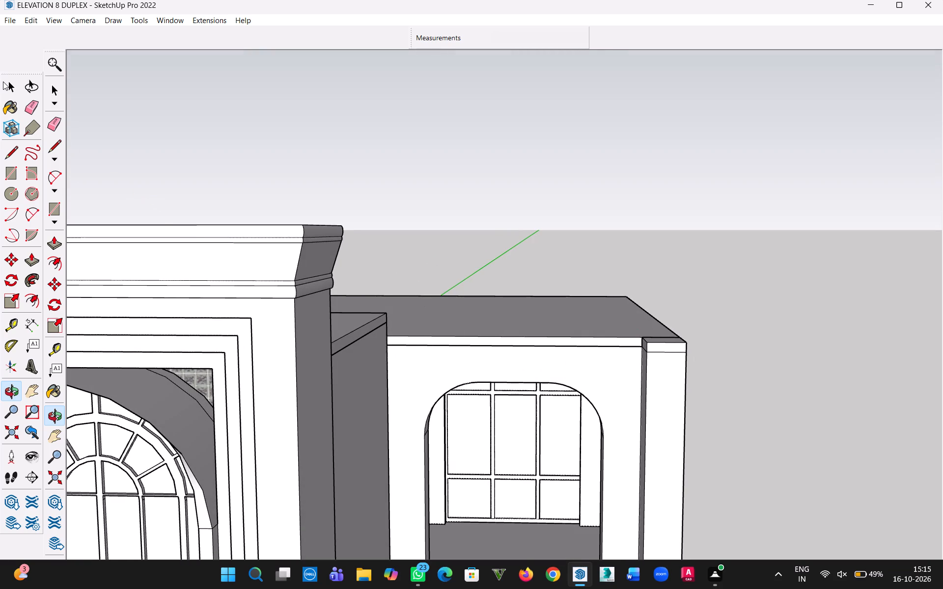
{"action": "left_click", "coordinate": [5, 82]}
{"action": "triple_click", "coordinate": [662, 382]}
{"action": "middle_click_drag", "start_coordinate": [678, 355], "coordinate": [676, 492]}
{"action": "scroll", "coordinate": [660, 421], "scroll_direction": "up", "scroll_amount": 3}
{"action": "key", "text": "p"}
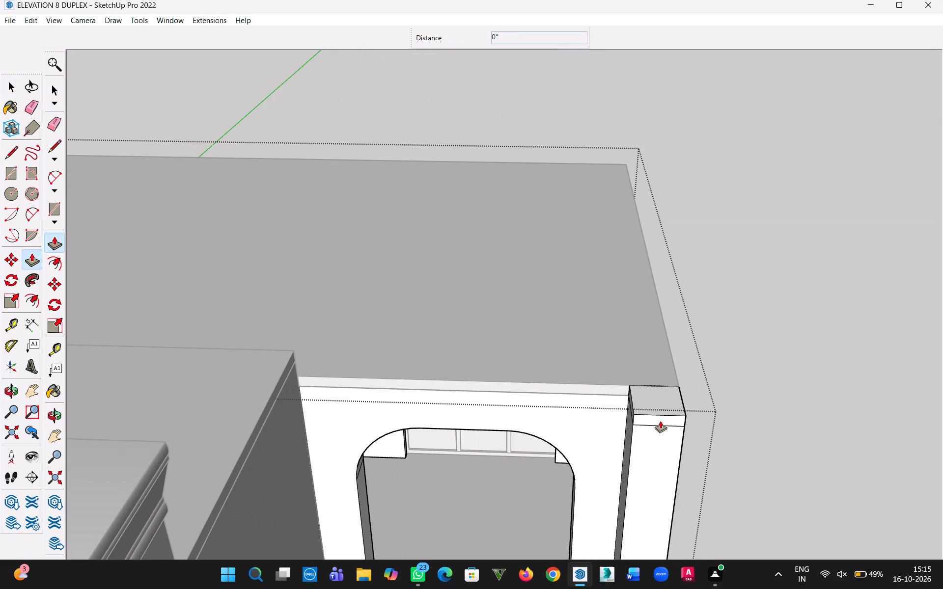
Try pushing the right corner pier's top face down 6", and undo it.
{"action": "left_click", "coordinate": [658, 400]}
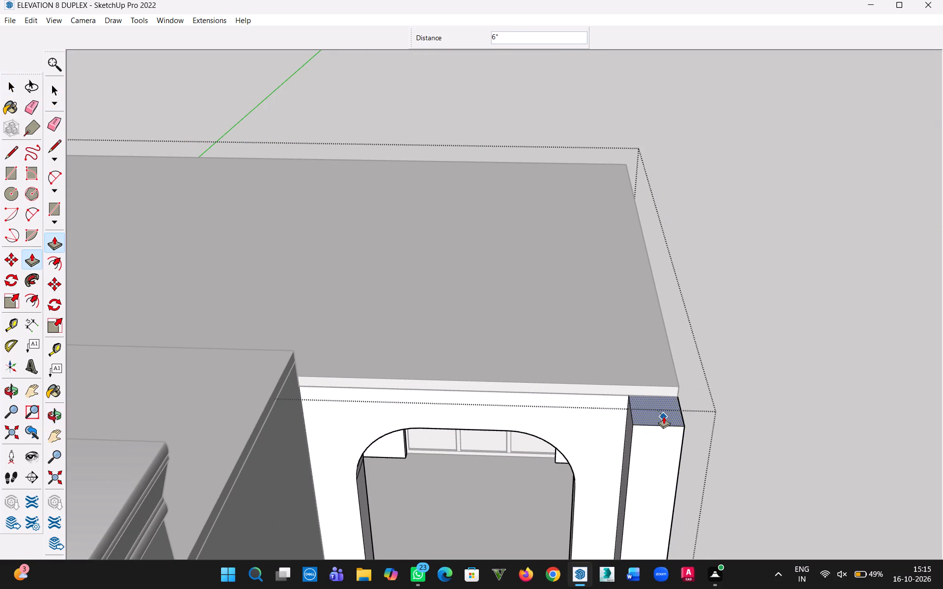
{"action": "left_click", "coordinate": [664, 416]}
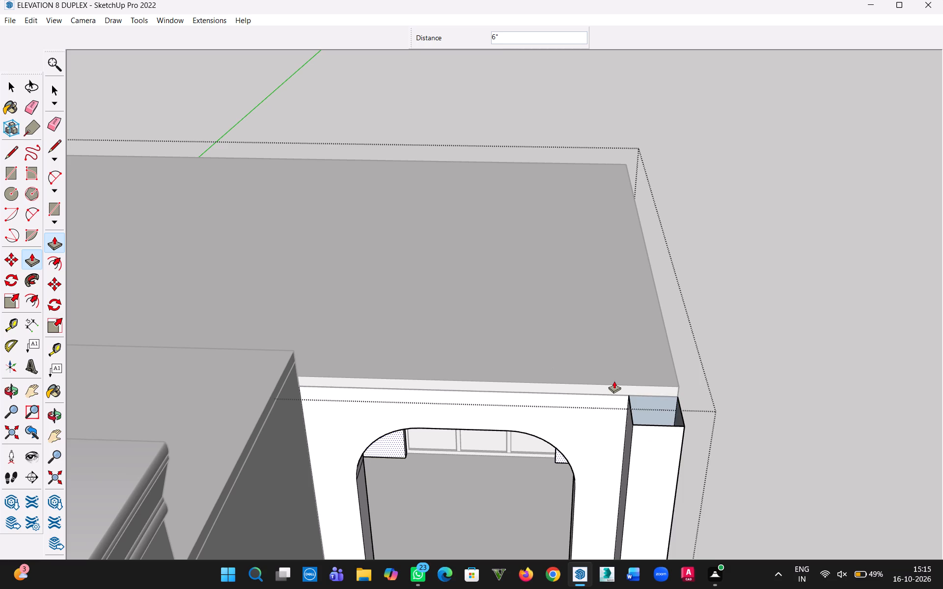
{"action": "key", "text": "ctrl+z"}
Push the right corner pier's top face down by 6".
{"action": "left_click", "coordinate": [661, 395]}
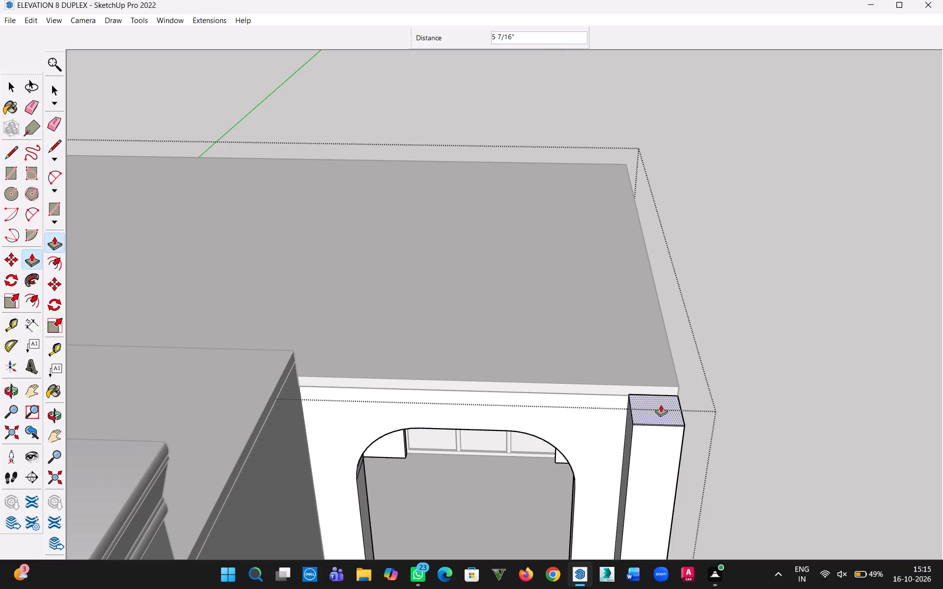
{"action": "type", "text": "6\""}
{"action": "key", "text": "Return"}
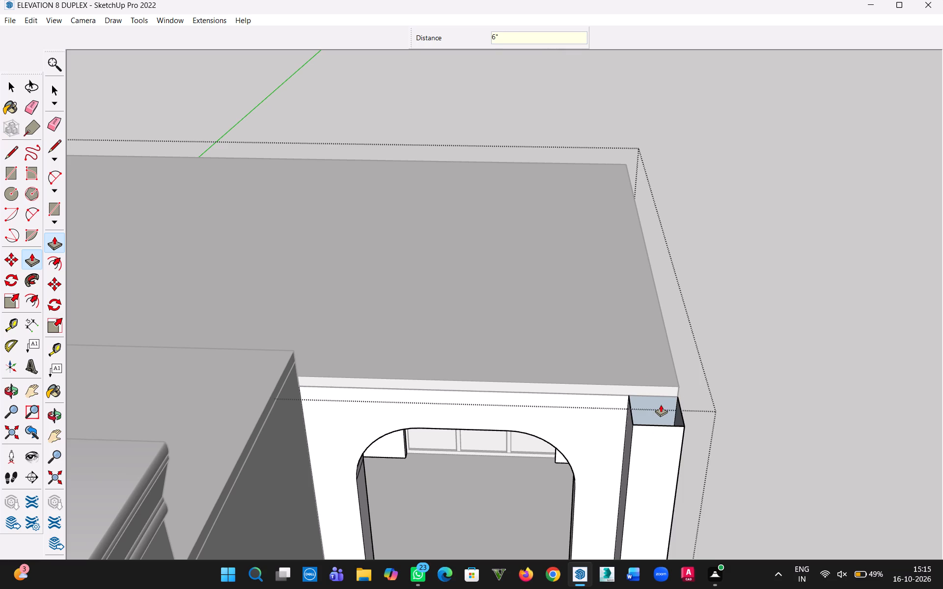
Undo the last push of the right corner pier's top face and close the upper wall group.
{"action": "middle_click_drag", "start_coordinate": [662, 427], "coordinate": [644, 528]}
{"action": "key", "text": "ctrl+z"}
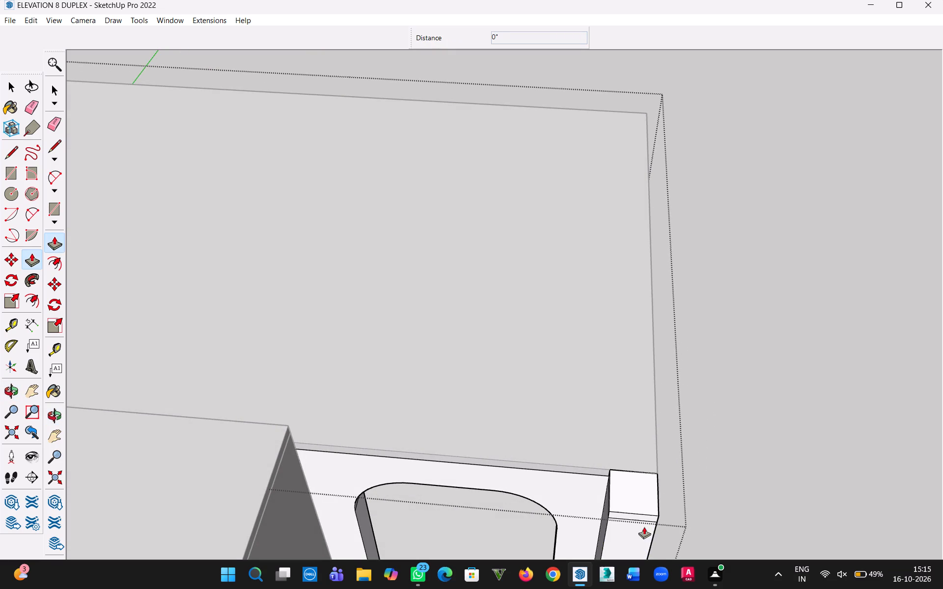
{"action": "left_click", "coordinate": [16, 91]}
{"action": "left_click", "coordinate": [804, 387]}
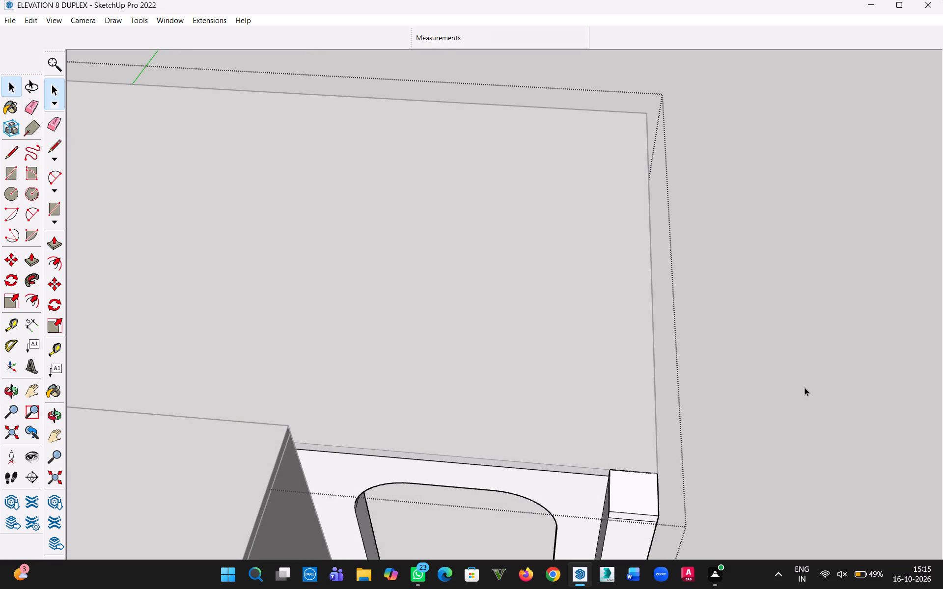
Examine the upper floor's corner piers and roof edges on both sides of the central tower.
{"action": "middle_click_drag", "start_coordinate": [630, 508], "coordinate": [674, 364]}
{"action": "scroll", "coordinate": [657, 407], "scroll_direction": "down", "scroll_amount": 7}
{"action": "middle_click_drag", "start_coordinate": [502, 452], "coordinate": [538, 362]}
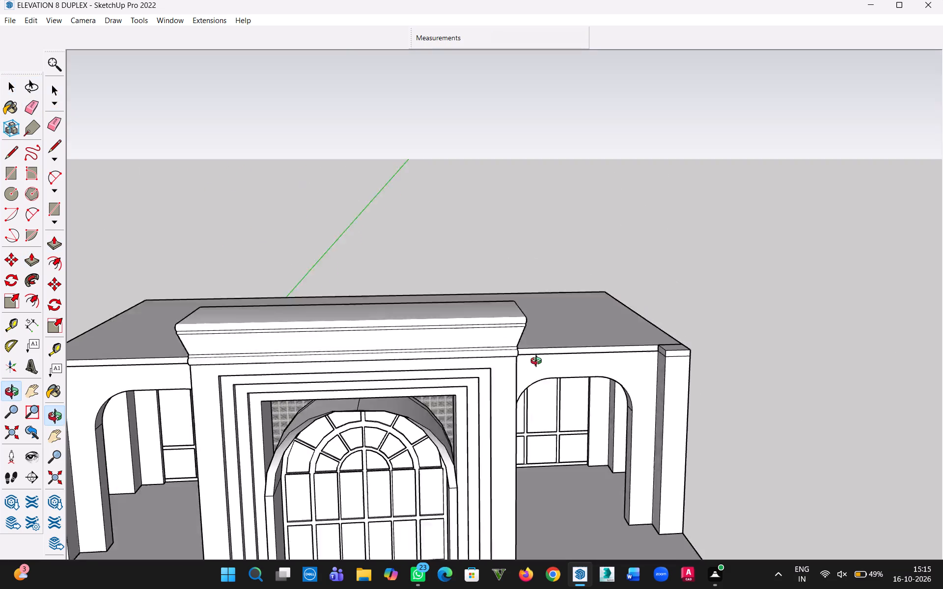
{"action": "middle_click_drag", "start_coordinate": [538, 362], "coordinate": [548, 356]}
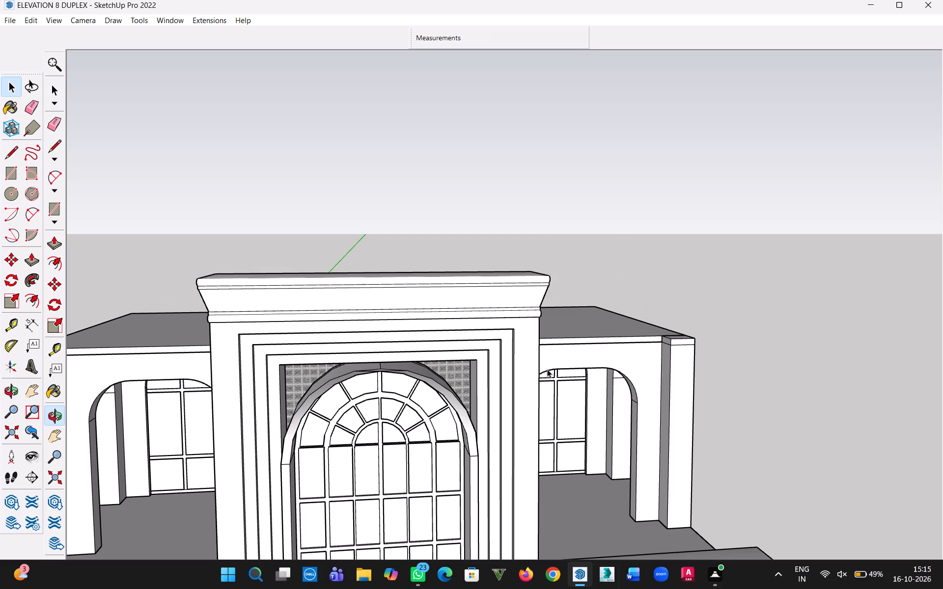
{"action": "middle_click_drag", "start_coordinate": [542, 389], "coordinate": [633, 405]}
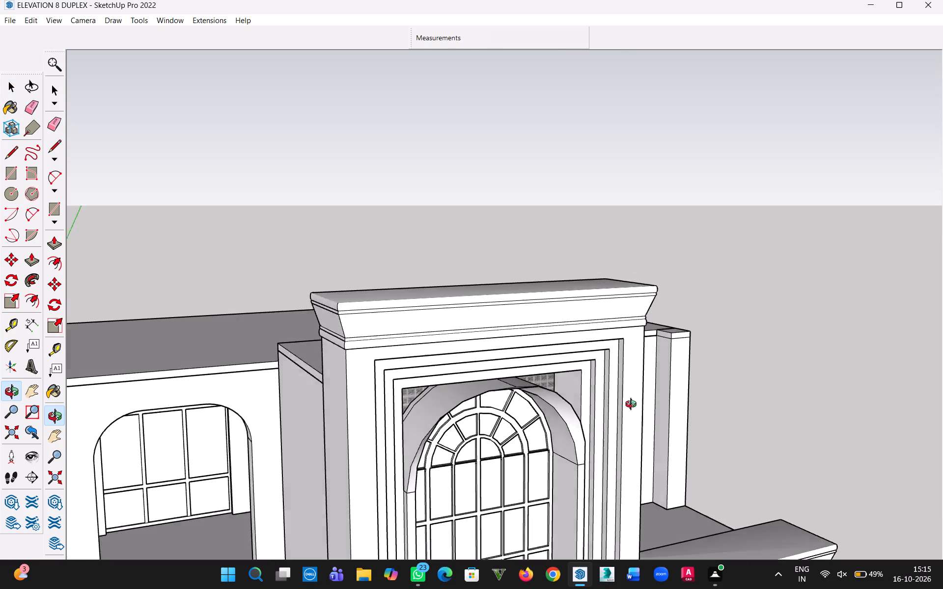
{"action": "middle_click_drag", "start_coordinate": [633, 405], "coordinate": [633, 405]}
{"action": "scroll", "coordinate": [405, 402], "scroll_direction": "down", "scroll_amount": 2}
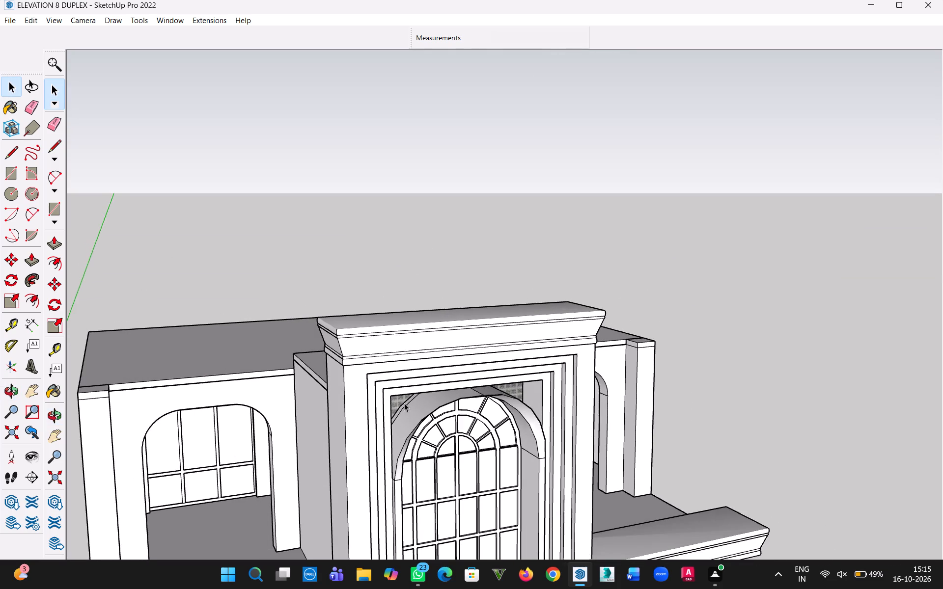
{"action": "middle_click_drag", "start_coordinate": [329, 425], "coordinate": [371, 365]}
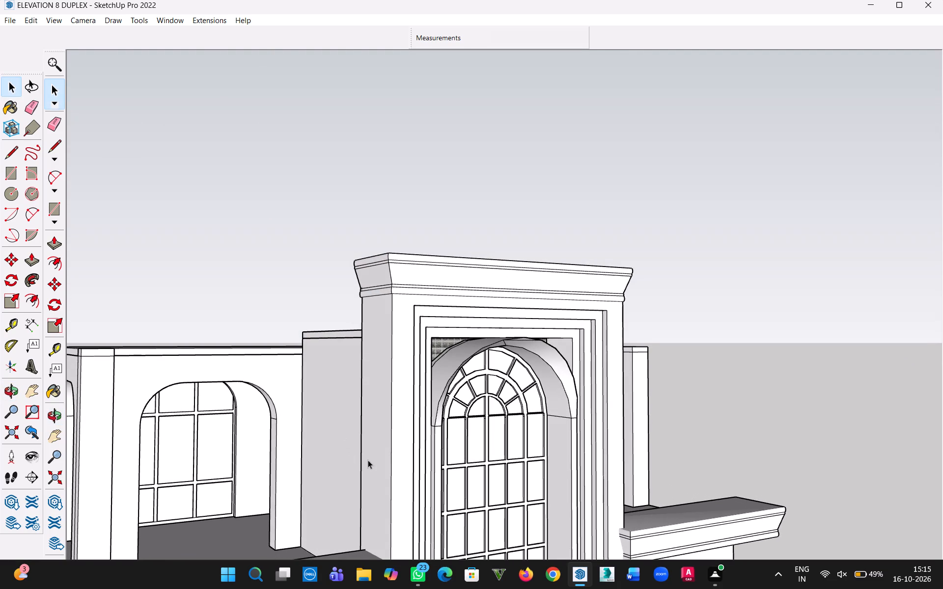
{"action": "key", "text": "h"}
{"action": "left_click_drag", "start_coordinate": [387, 476], "coordinate": [779, 436]}
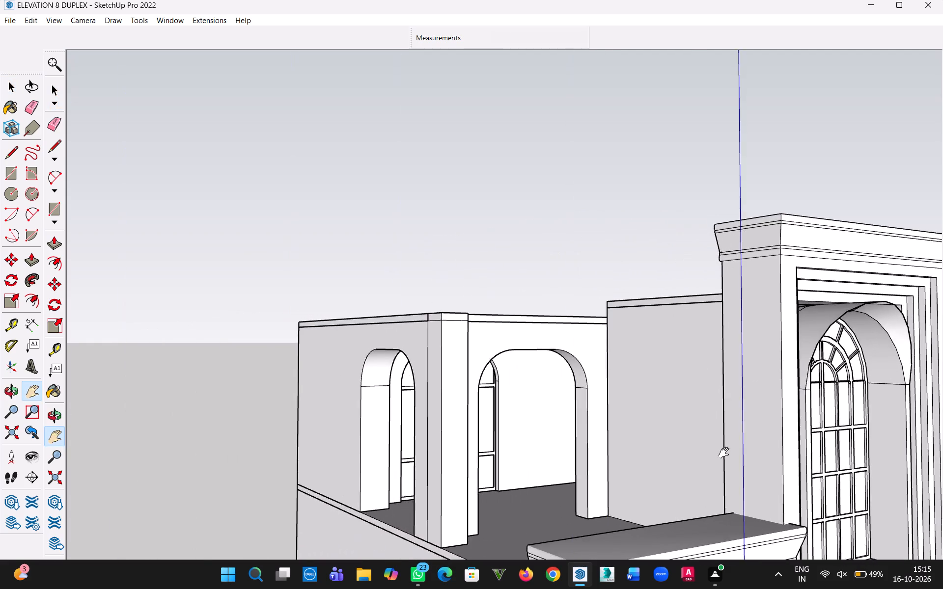
{"action": "middle_click_drag", "start_coordinate": [725, 454], "coordinate": [632, 488]}
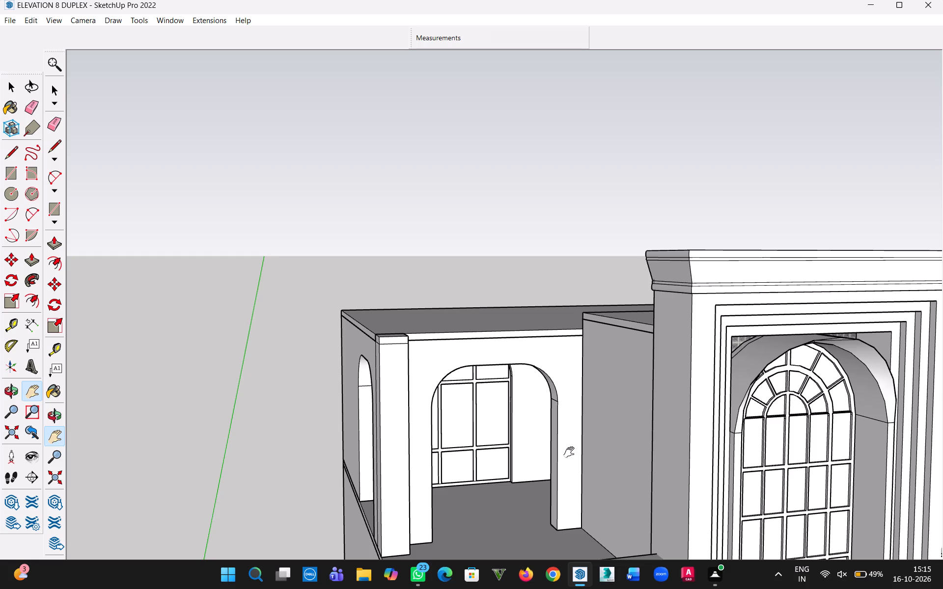
{"action": "middle_click_drag", "start_coordinate": [446, 349], "coordinate": [437, 360]}
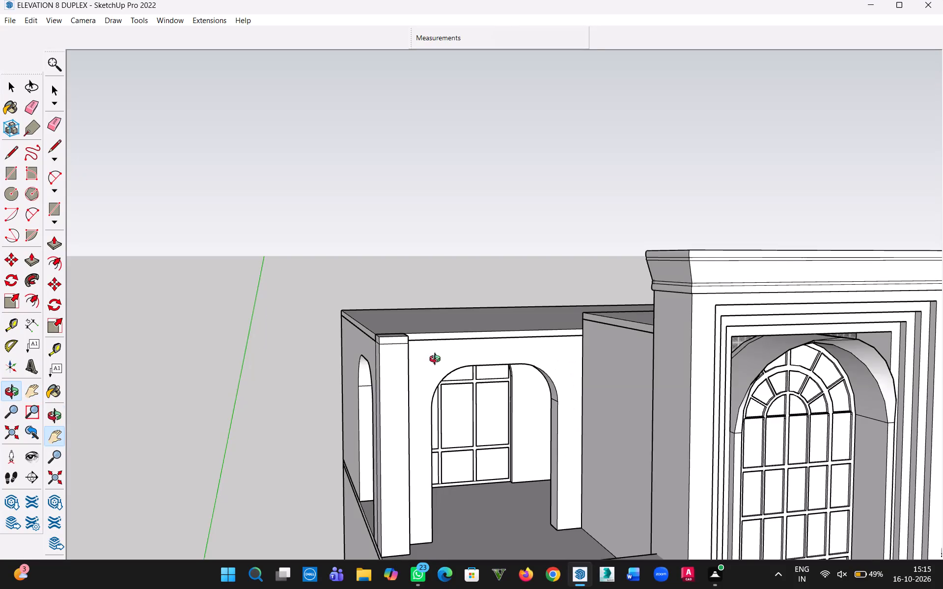
{"action": "middle_click_drag", "start_coordinate": [437, 360], "coordinate": [346, 405]}
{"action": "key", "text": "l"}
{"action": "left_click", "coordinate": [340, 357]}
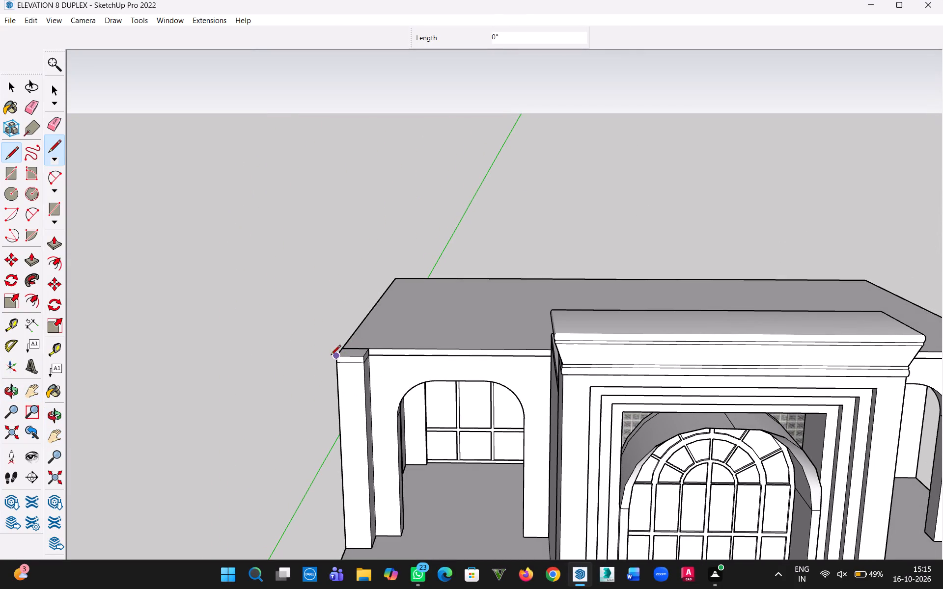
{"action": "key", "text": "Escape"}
Review the whole front of the duplex, then the right wing's upper wall, corner pier and lower cornice.
{"action": "middle_click_drag", "start_coordinate": [81, 367], "coordinate": [158, 428]}
{"action": "scroll", "coordinate": [405, 487], "scroll_direction": "down", "scroll_amount": 5}
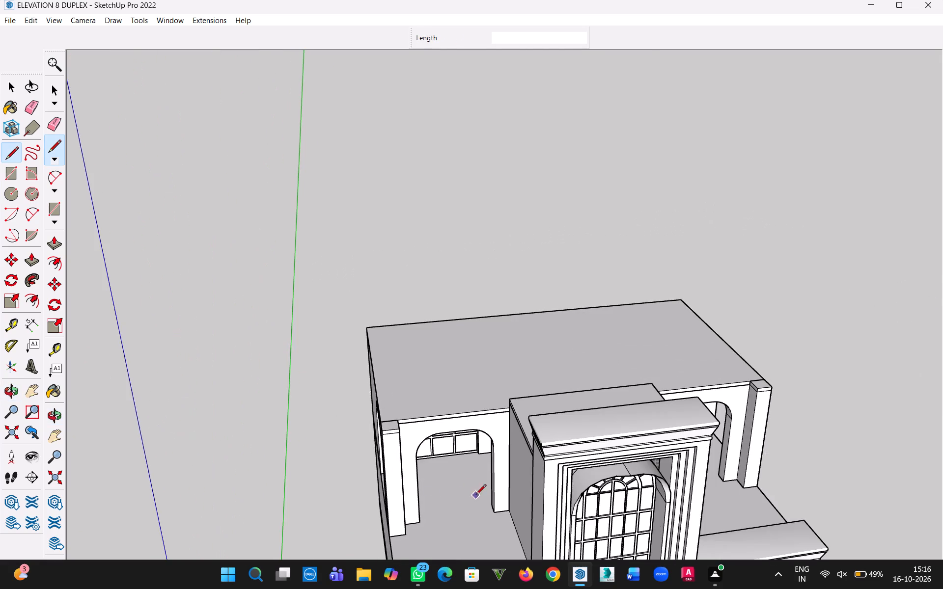
{"action": "key", "text": "h"}
{"action": "left_click_drag", "start_coordinate": [497, 493], "coordinate": [231, 350]}
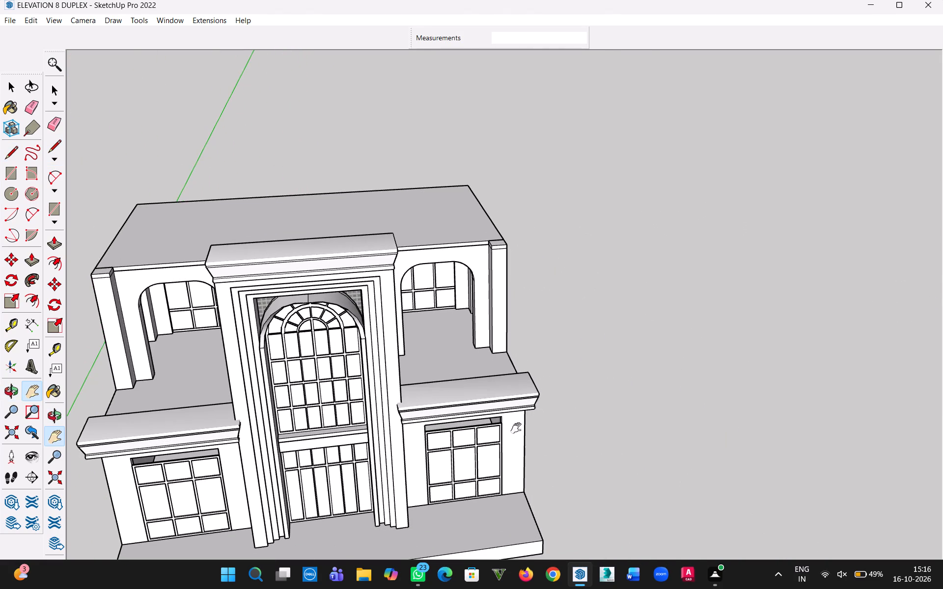
{"action": "left_click_drag", "start_coordinate": [594, 434], "coordinate": [504, 378]}
{"action": "middle_click_drag", "start_coordinate": [505, 441], "coordinate": [478, 313]}
{"action": "left_click_drag", "start_coordinate": [478, 326], "coordinate": [478, 313]}
{"action": "scroll", "coordinate": [506, 350], "scroll_direction": "up", "scroll_amount": 3}
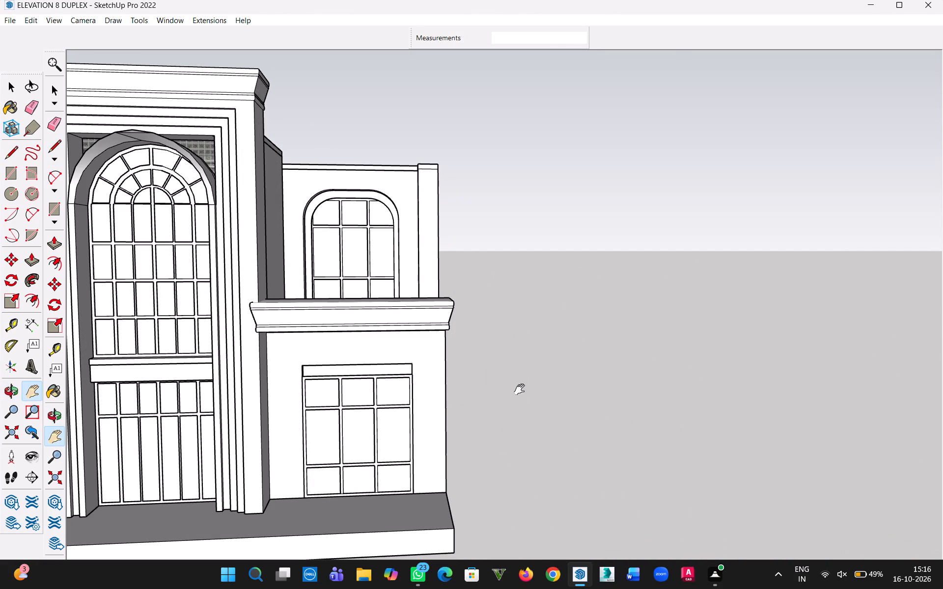
{"action": "left_click", "coordinate": [18, 88]}
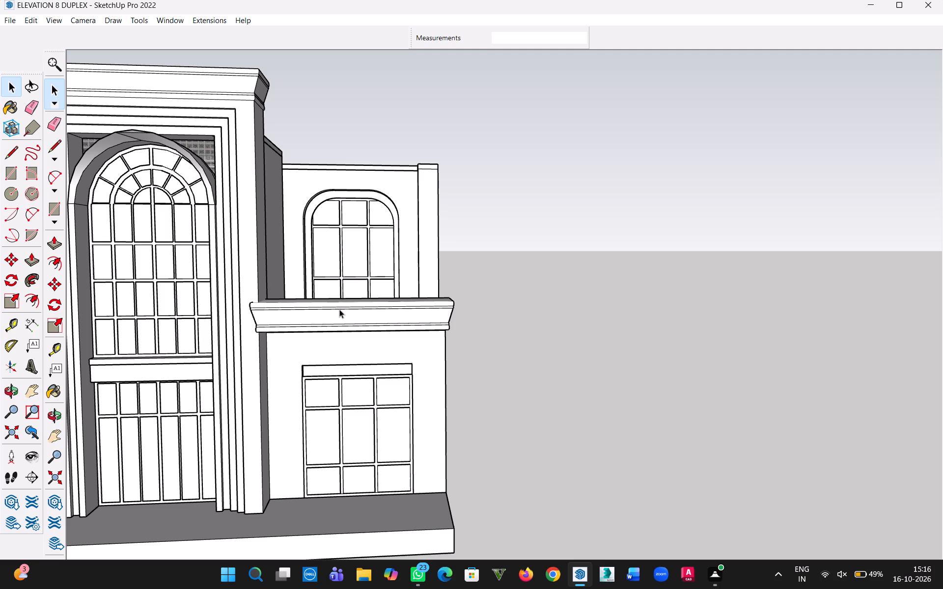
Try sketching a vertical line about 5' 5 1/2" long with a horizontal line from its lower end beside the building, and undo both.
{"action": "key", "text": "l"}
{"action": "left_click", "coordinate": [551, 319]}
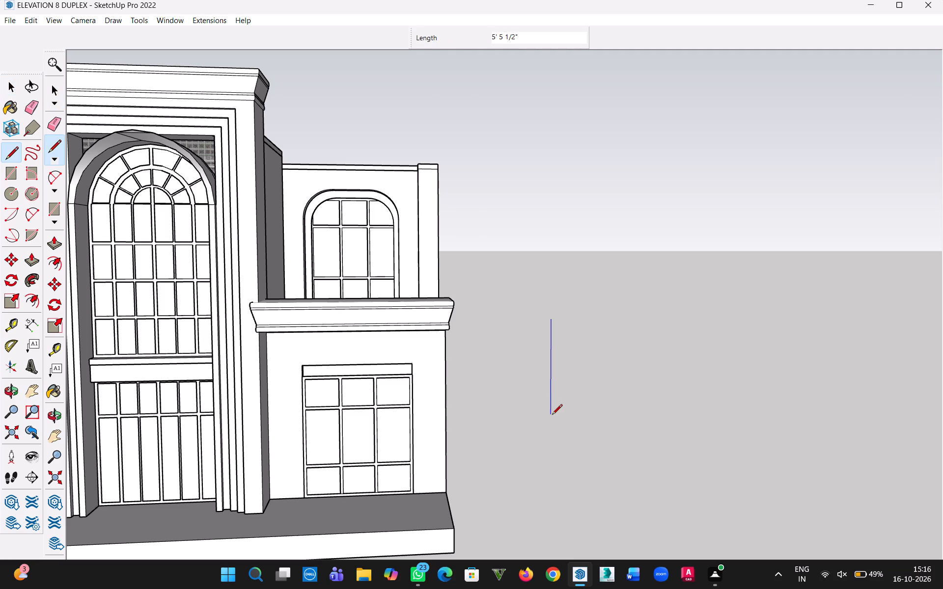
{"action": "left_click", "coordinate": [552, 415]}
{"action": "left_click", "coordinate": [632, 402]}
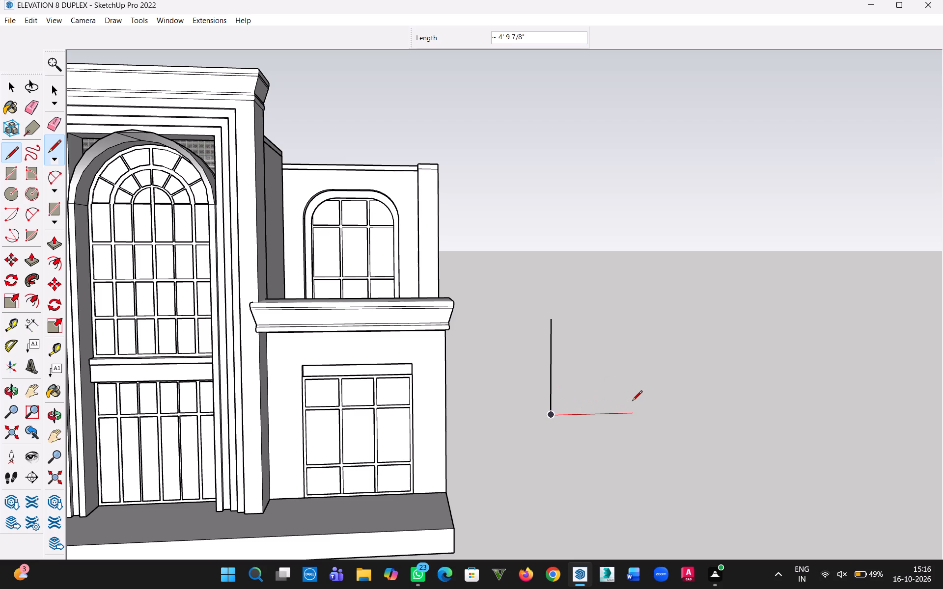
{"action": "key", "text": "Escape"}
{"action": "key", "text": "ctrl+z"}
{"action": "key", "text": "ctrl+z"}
Draw a triangular face from the right corner pier's top outer corner, about 2' 8" high and 4' wide, projecting outward.
{"action": "left_click", "coordinate": [437, 164]}
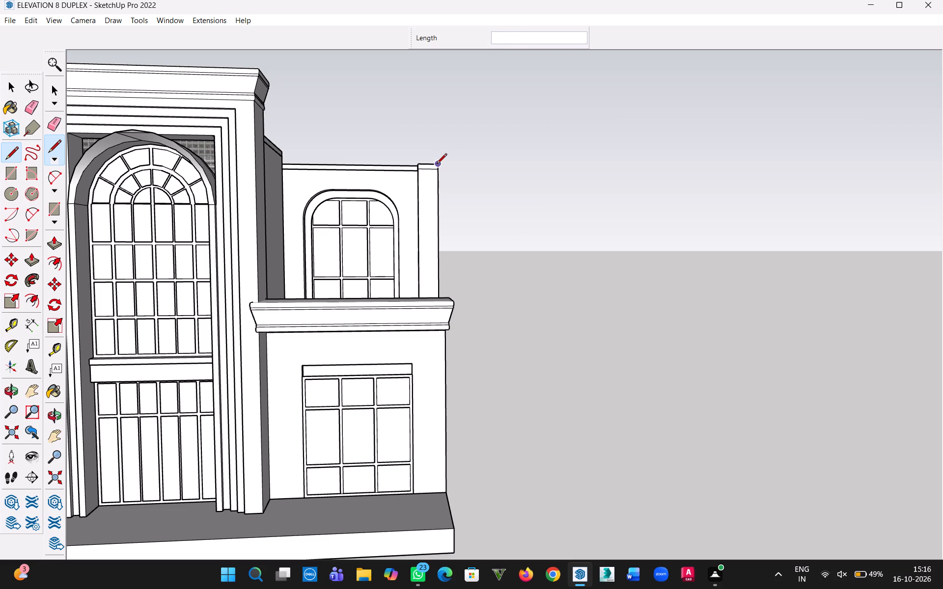
{"action": "left_click", "coordinate": [436, 139]}
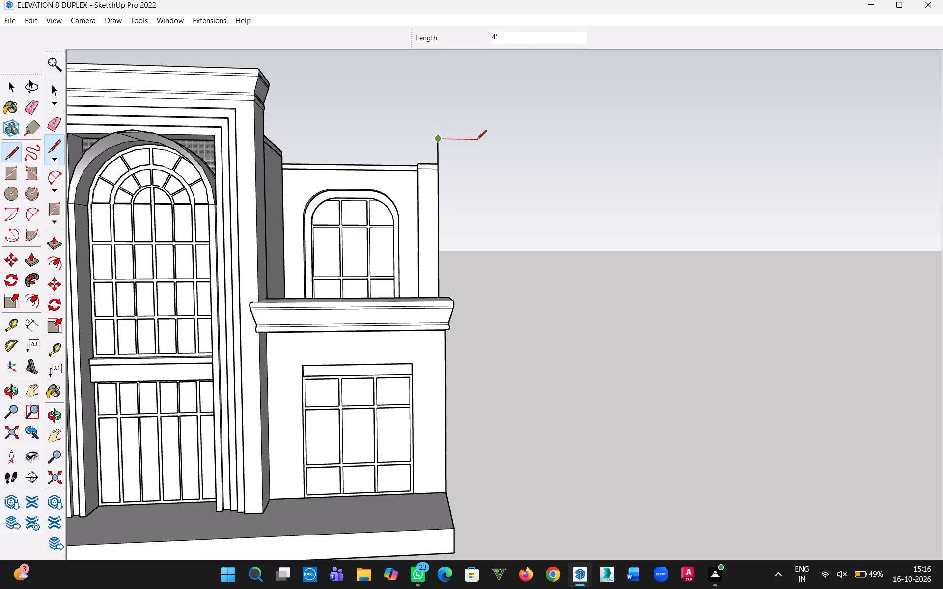
{"action": "left_click", "coordinate": [475, 141]}
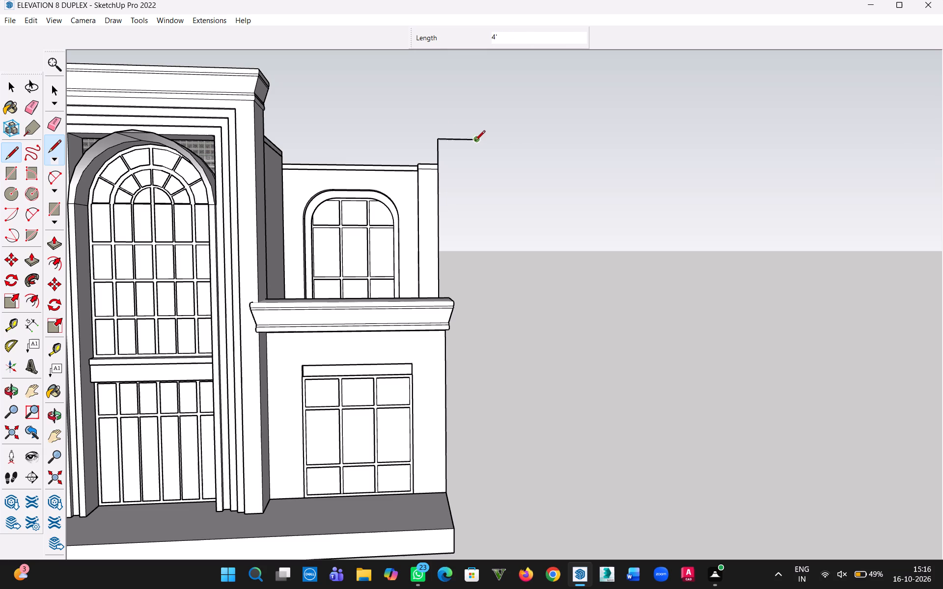
{"action": "left_click", "coordinate": [437, 165]}
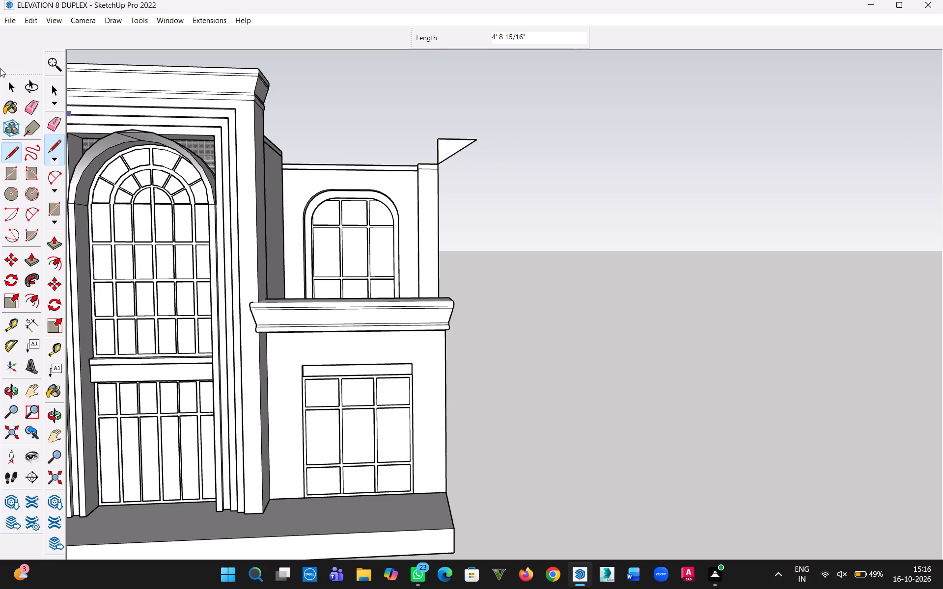
{"action": "left_click", "coordinate": [2, 82]}
{"action": "left_click", "coordinate": [526, 223]}
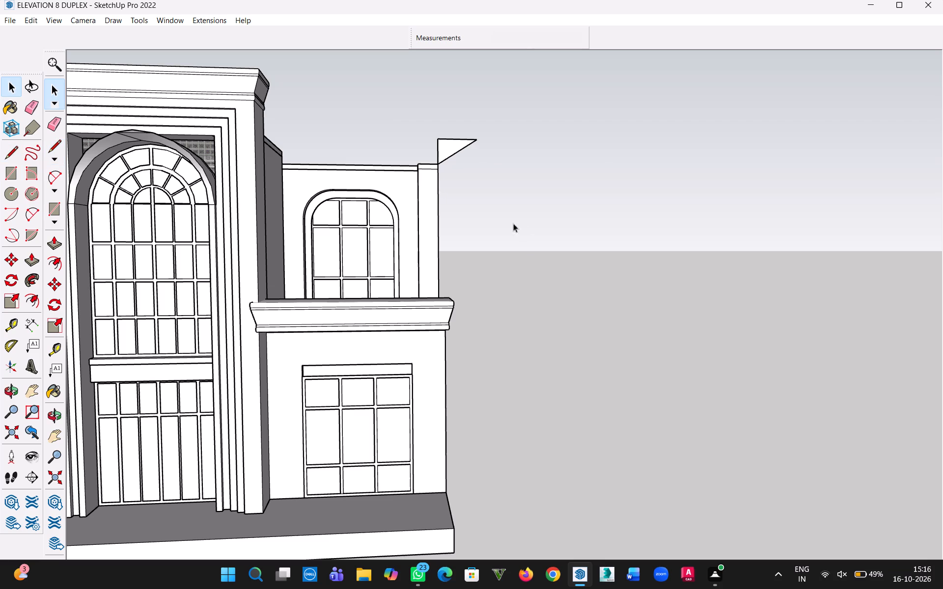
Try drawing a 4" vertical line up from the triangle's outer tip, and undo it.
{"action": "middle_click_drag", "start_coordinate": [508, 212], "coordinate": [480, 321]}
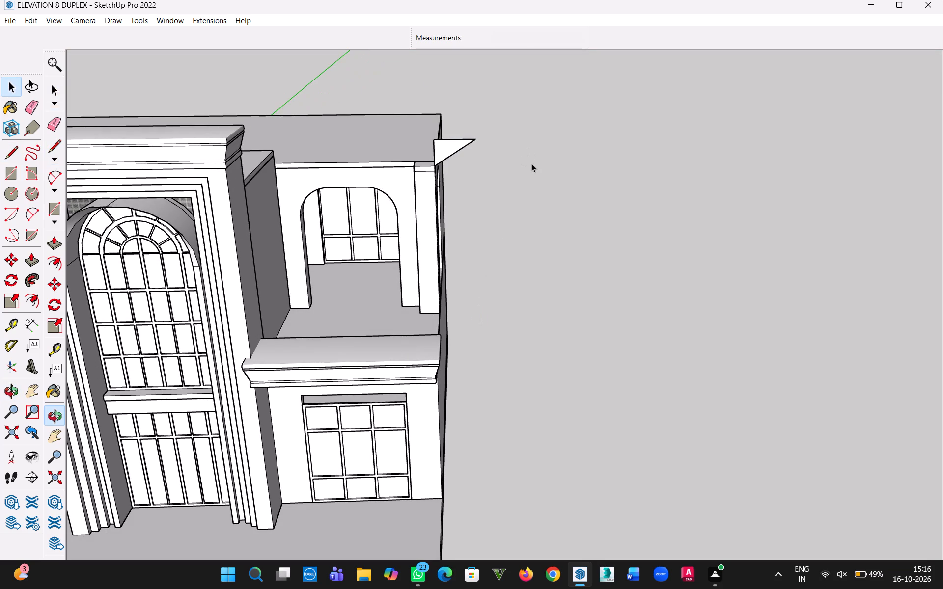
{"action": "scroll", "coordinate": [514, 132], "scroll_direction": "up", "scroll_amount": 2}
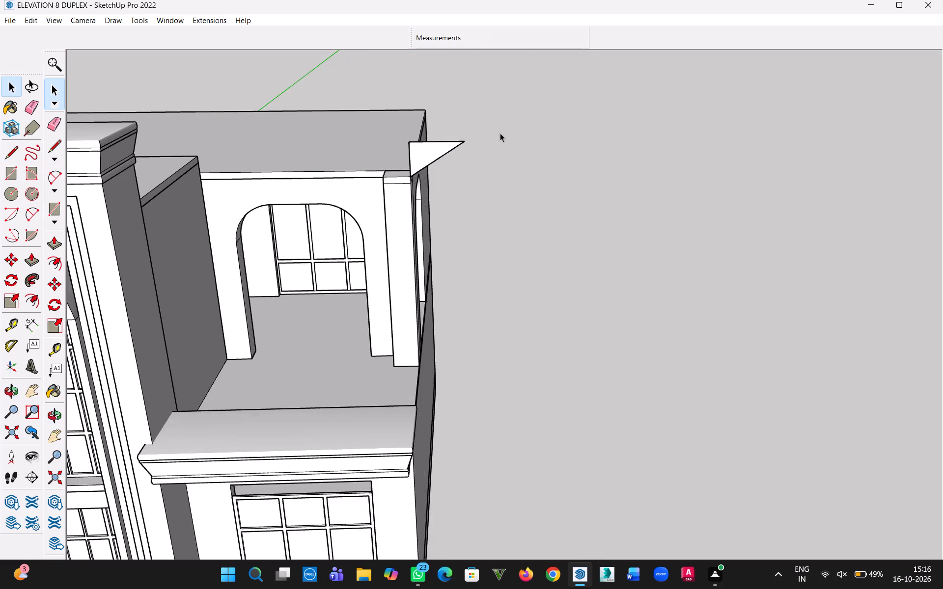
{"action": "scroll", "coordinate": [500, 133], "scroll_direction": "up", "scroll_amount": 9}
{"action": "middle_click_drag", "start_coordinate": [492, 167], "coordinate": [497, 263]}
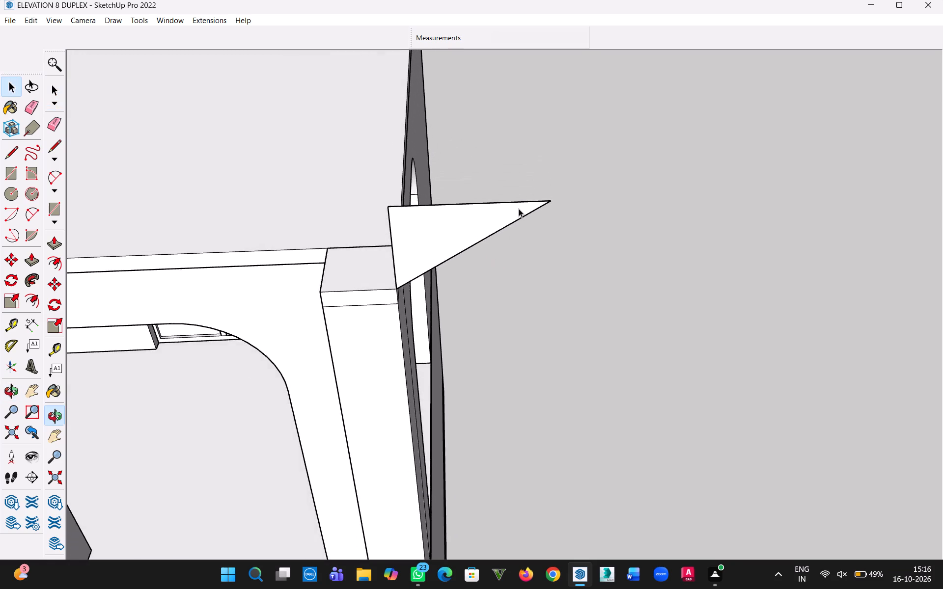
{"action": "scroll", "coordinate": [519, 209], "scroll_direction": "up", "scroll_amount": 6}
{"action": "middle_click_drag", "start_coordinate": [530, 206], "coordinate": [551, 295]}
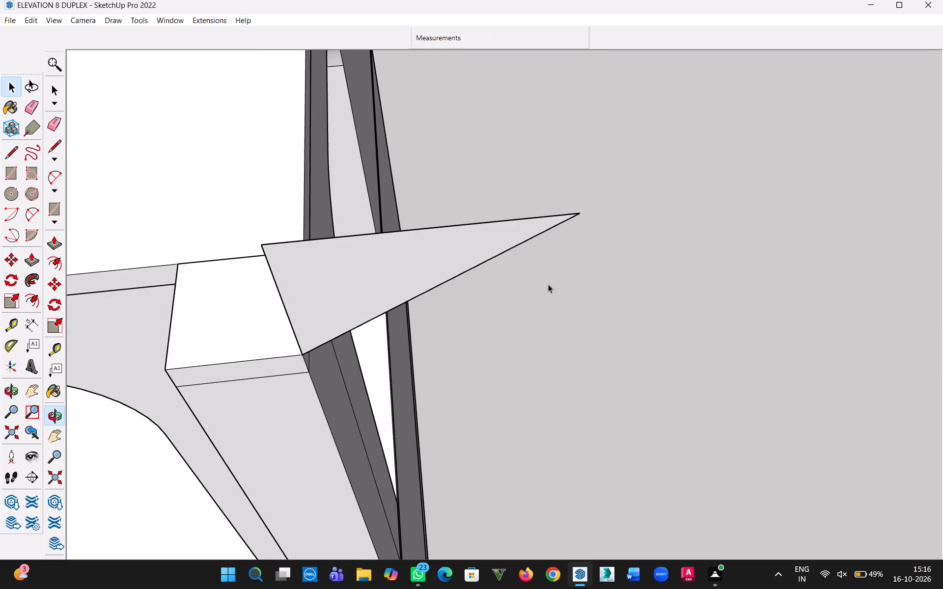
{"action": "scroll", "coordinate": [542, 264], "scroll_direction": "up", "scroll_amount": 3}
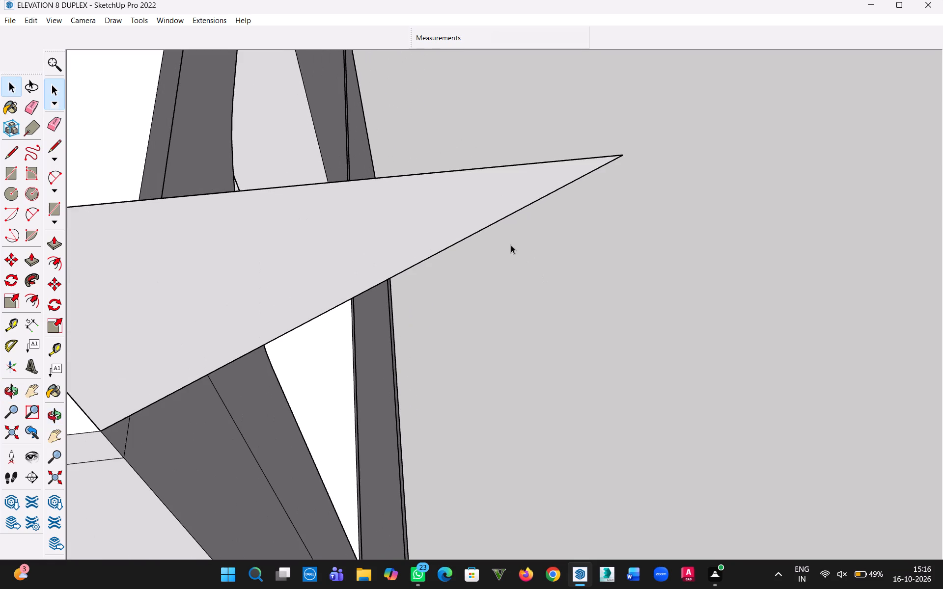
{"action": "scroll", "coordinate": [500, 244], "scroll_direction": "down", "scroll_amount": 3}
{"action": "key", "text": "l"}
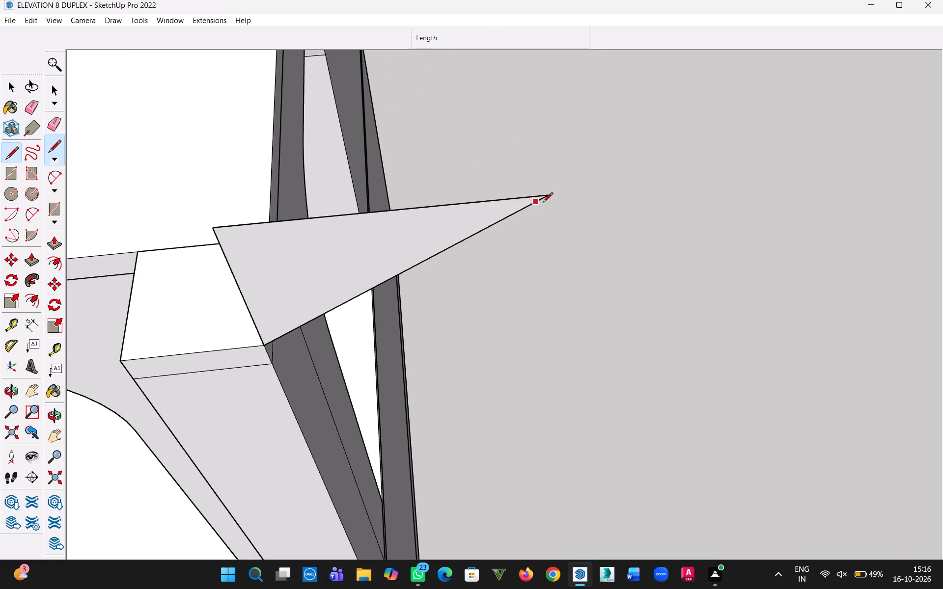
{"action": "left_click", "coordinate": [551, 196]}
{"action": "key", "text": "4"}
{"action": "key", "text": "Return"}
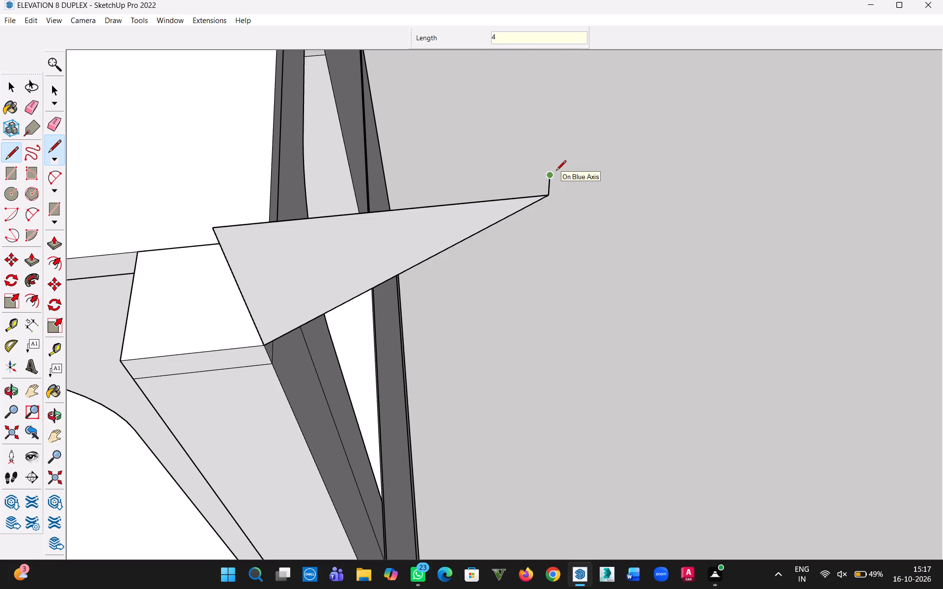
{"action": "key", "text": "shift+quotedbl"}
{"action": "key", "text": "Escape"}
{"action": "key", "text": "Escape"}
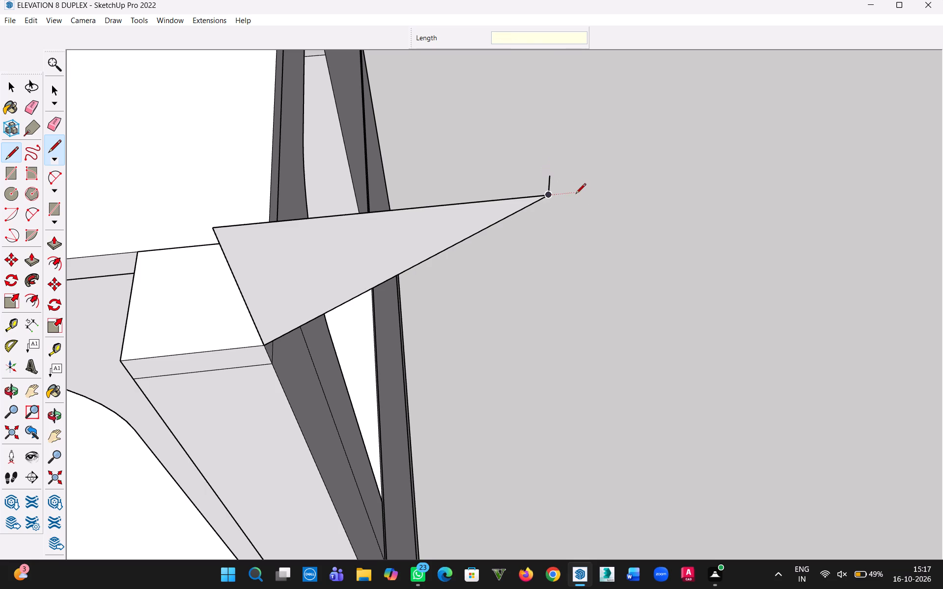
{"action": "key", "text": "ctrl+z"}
Extend the triangular profile with a 4" high band above its top edge, running 4' back to the pier side and closed.
{"action": "left_click", "coordinate": [548, 193]}
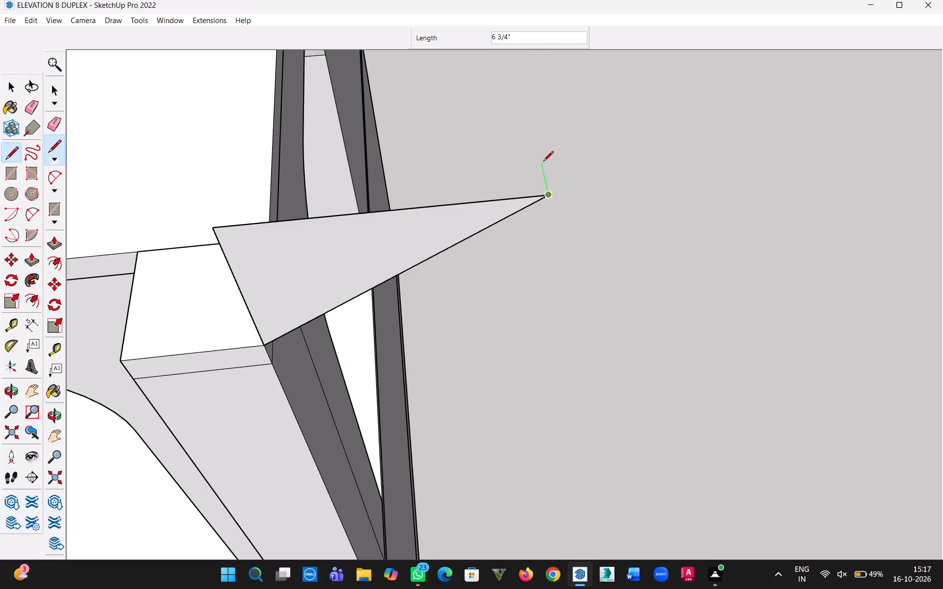
{"action": "type", "text": "4\""}
{"action": "key", "text": "Return"}
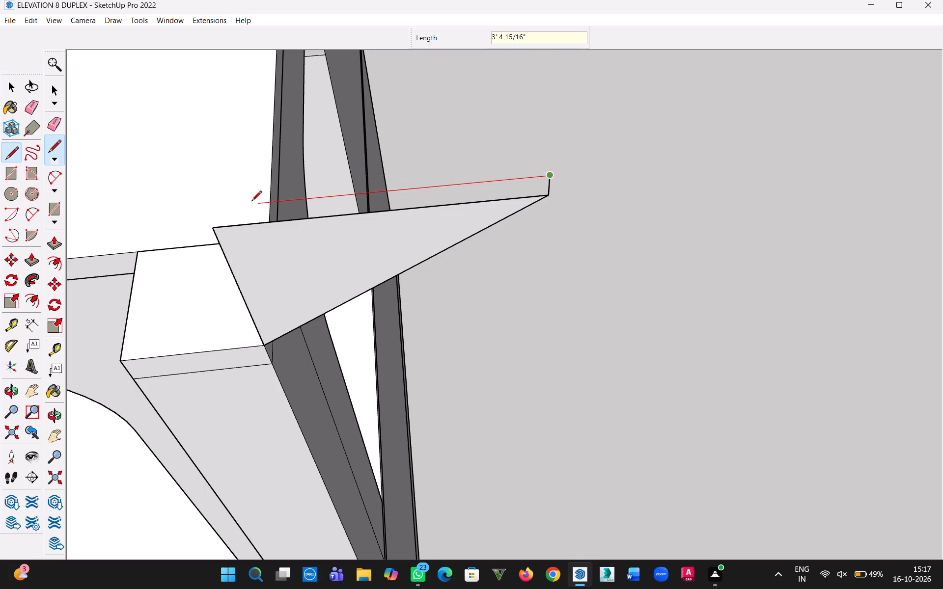
{"action": "left_click", "coordinate": [207, 204]}
{"action": "left_click", "coordinate": [212, 234]}
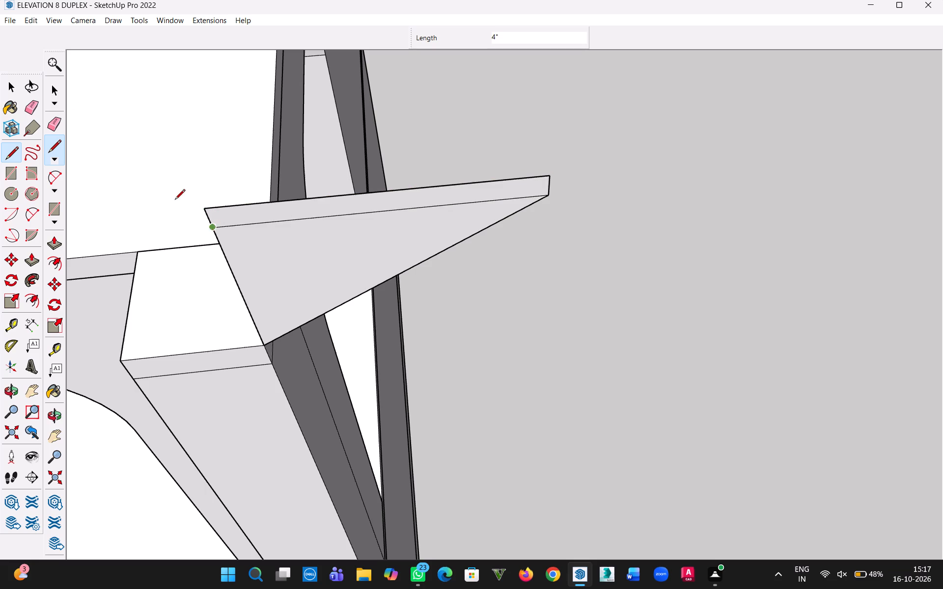
{"action": "left_click", "coordinate": [17, 87]}
{"action": "left_click", "coordinate": [690, 217]}
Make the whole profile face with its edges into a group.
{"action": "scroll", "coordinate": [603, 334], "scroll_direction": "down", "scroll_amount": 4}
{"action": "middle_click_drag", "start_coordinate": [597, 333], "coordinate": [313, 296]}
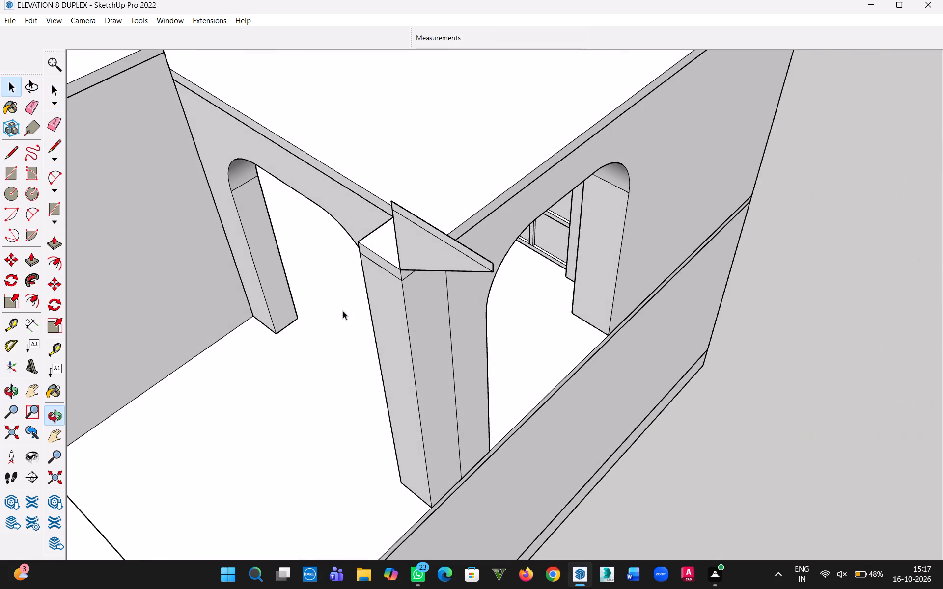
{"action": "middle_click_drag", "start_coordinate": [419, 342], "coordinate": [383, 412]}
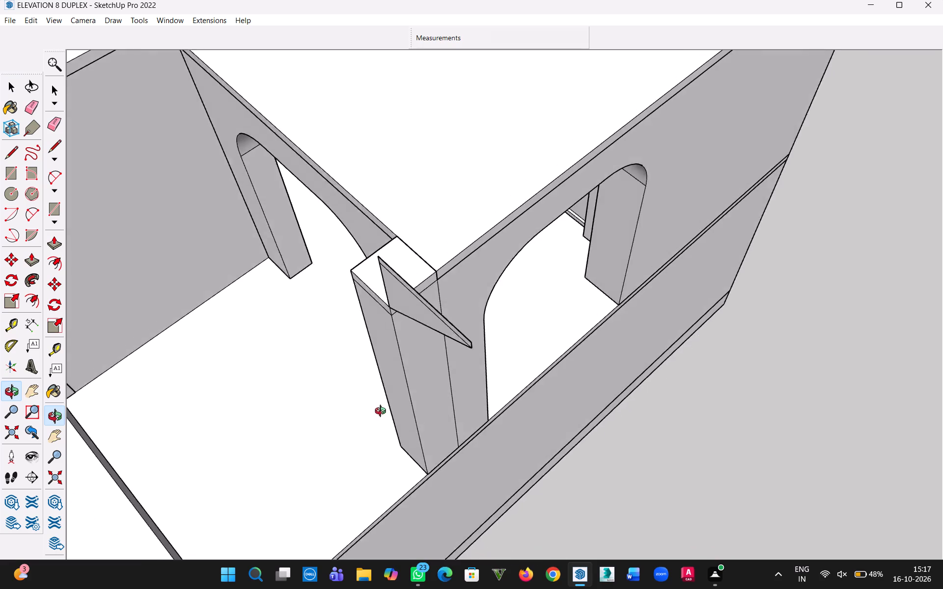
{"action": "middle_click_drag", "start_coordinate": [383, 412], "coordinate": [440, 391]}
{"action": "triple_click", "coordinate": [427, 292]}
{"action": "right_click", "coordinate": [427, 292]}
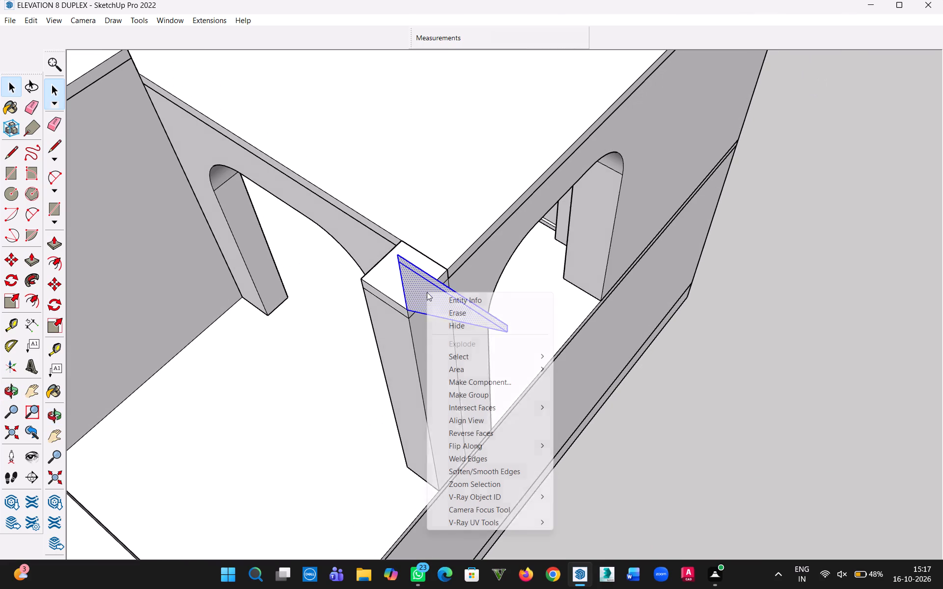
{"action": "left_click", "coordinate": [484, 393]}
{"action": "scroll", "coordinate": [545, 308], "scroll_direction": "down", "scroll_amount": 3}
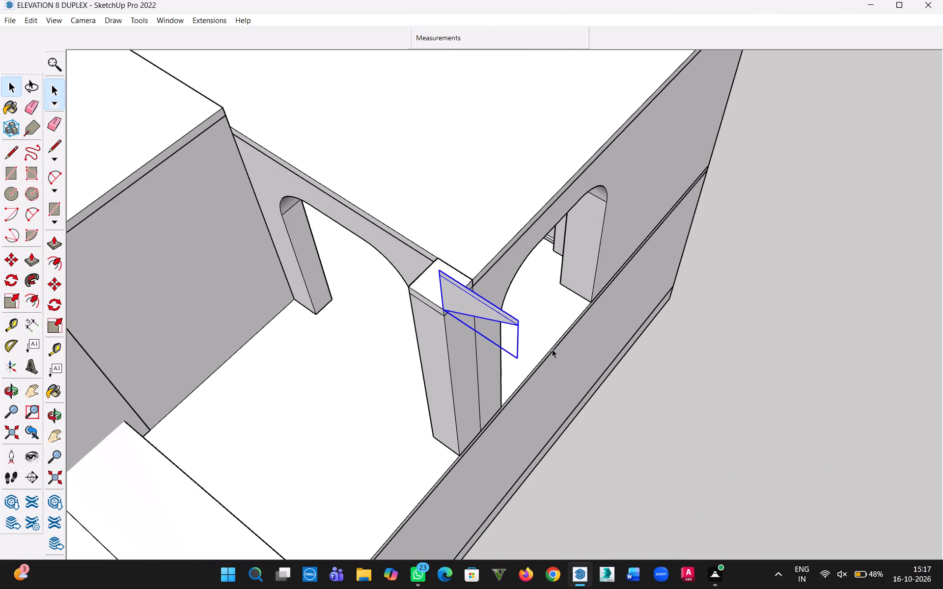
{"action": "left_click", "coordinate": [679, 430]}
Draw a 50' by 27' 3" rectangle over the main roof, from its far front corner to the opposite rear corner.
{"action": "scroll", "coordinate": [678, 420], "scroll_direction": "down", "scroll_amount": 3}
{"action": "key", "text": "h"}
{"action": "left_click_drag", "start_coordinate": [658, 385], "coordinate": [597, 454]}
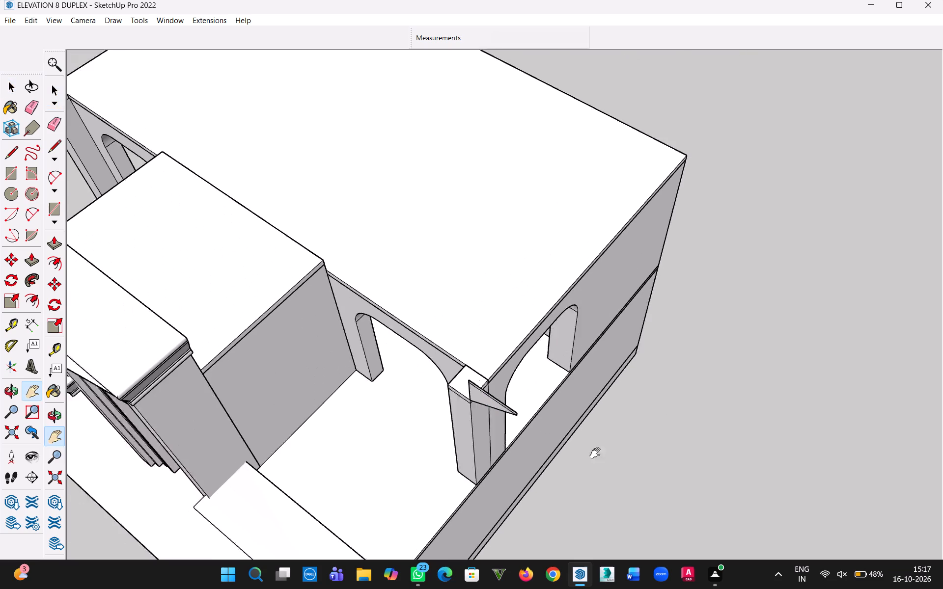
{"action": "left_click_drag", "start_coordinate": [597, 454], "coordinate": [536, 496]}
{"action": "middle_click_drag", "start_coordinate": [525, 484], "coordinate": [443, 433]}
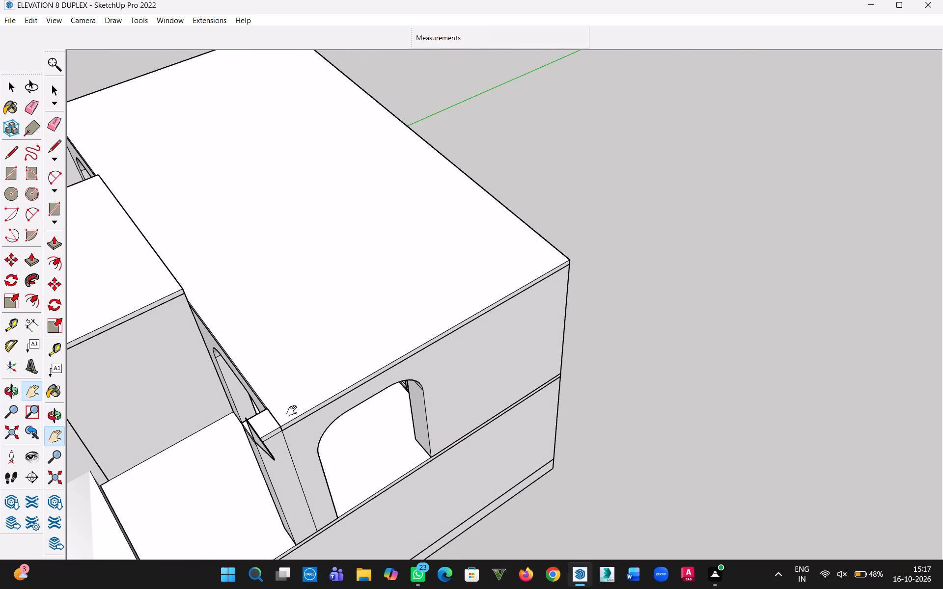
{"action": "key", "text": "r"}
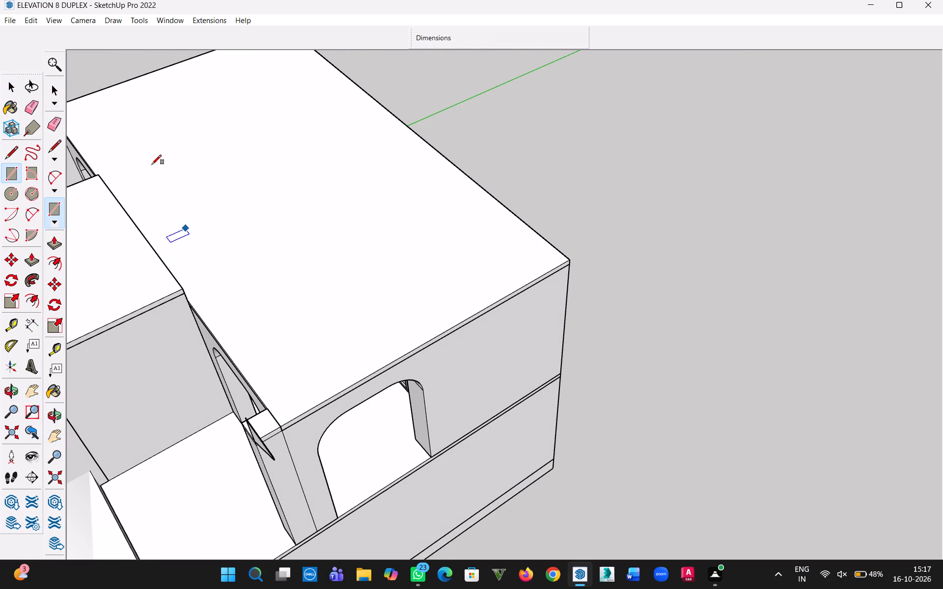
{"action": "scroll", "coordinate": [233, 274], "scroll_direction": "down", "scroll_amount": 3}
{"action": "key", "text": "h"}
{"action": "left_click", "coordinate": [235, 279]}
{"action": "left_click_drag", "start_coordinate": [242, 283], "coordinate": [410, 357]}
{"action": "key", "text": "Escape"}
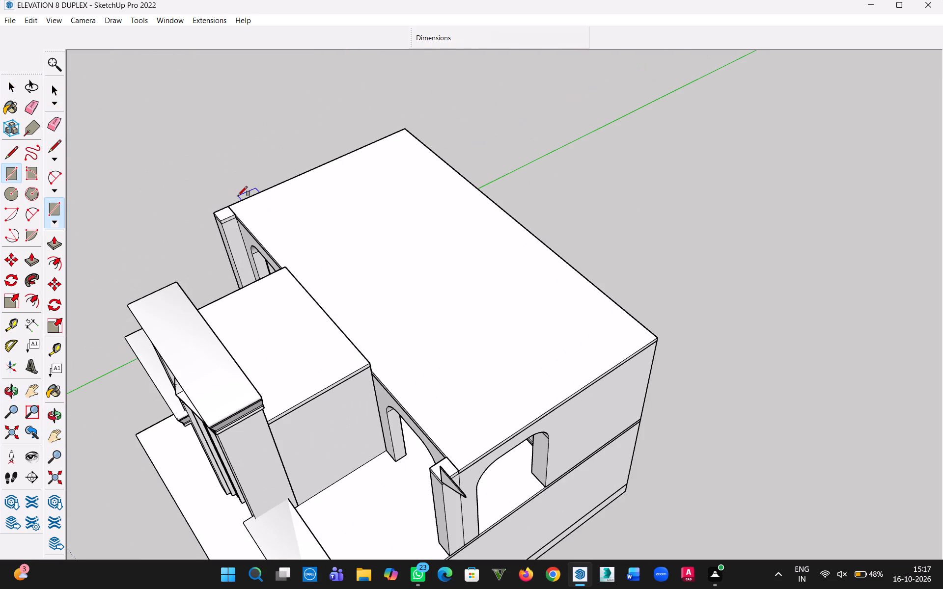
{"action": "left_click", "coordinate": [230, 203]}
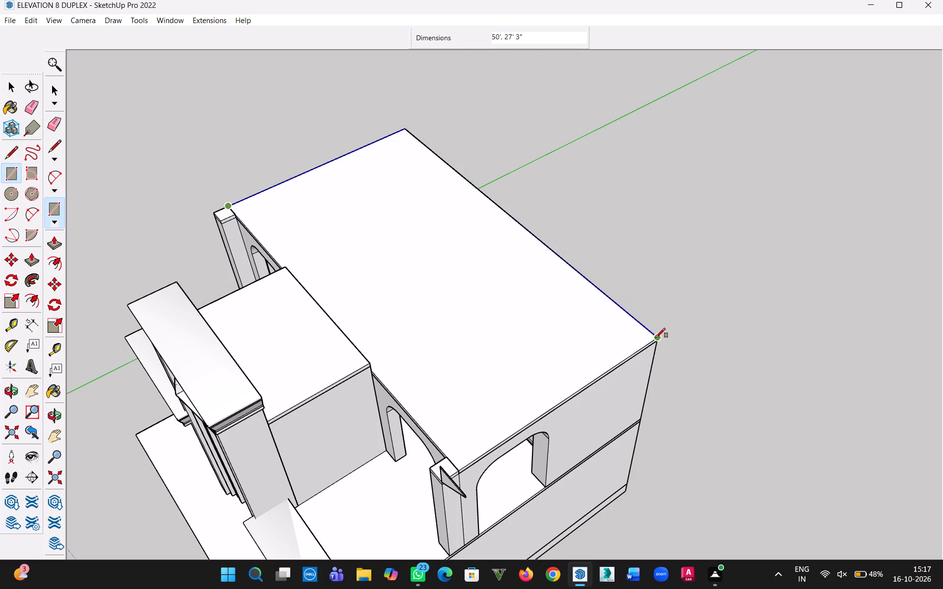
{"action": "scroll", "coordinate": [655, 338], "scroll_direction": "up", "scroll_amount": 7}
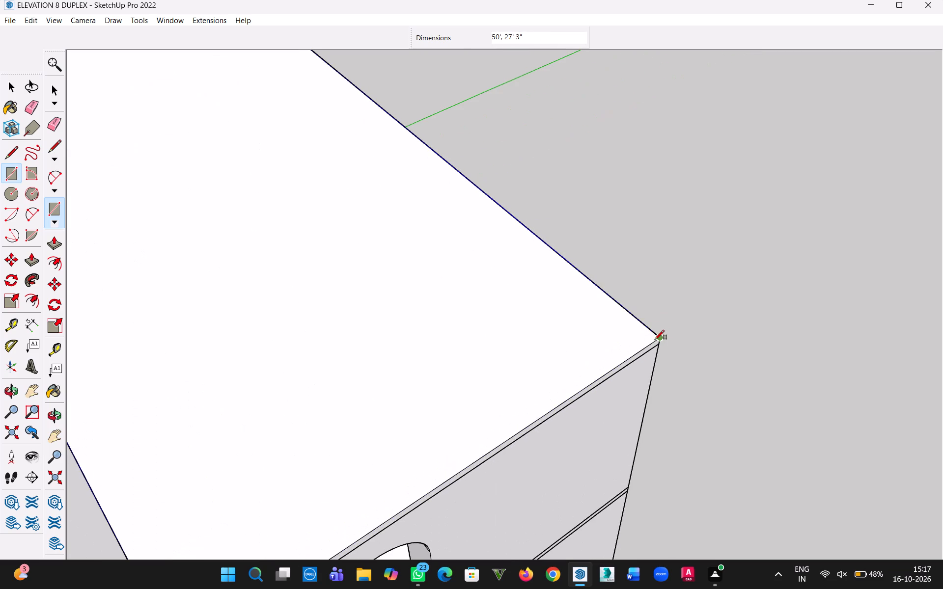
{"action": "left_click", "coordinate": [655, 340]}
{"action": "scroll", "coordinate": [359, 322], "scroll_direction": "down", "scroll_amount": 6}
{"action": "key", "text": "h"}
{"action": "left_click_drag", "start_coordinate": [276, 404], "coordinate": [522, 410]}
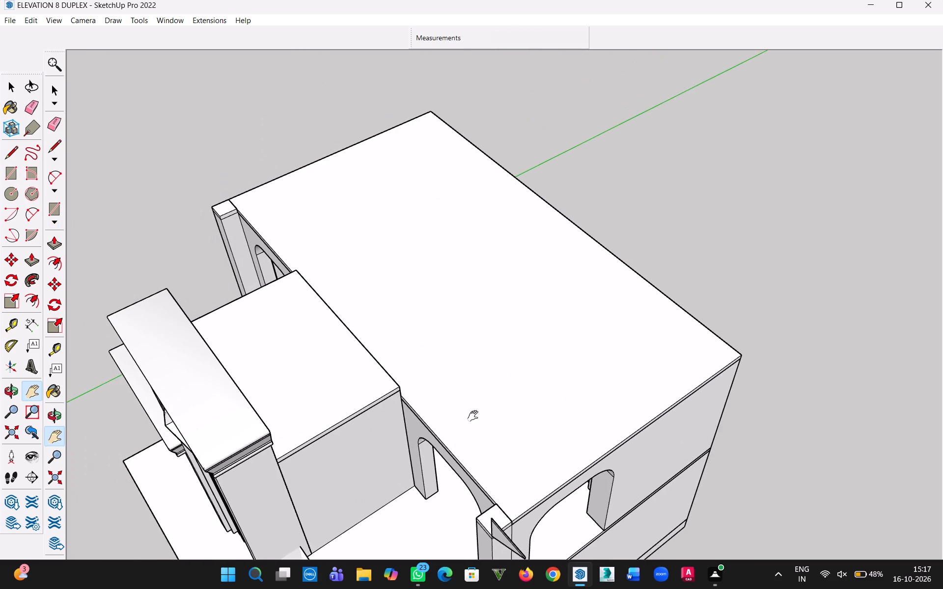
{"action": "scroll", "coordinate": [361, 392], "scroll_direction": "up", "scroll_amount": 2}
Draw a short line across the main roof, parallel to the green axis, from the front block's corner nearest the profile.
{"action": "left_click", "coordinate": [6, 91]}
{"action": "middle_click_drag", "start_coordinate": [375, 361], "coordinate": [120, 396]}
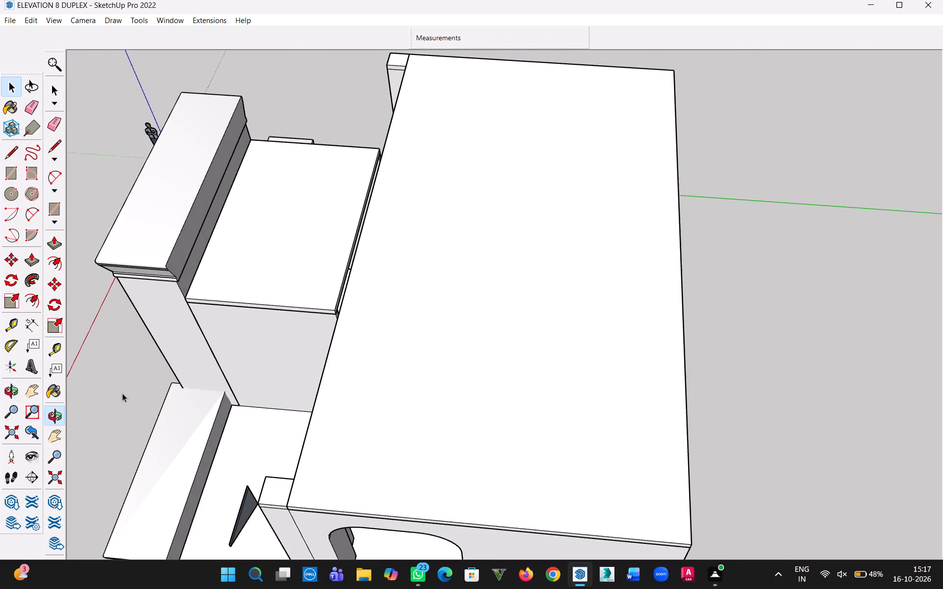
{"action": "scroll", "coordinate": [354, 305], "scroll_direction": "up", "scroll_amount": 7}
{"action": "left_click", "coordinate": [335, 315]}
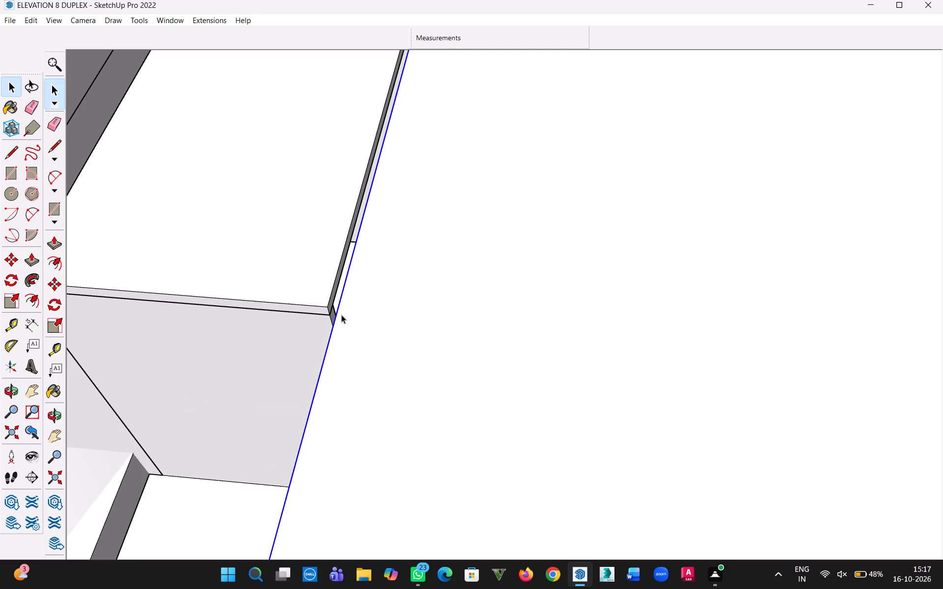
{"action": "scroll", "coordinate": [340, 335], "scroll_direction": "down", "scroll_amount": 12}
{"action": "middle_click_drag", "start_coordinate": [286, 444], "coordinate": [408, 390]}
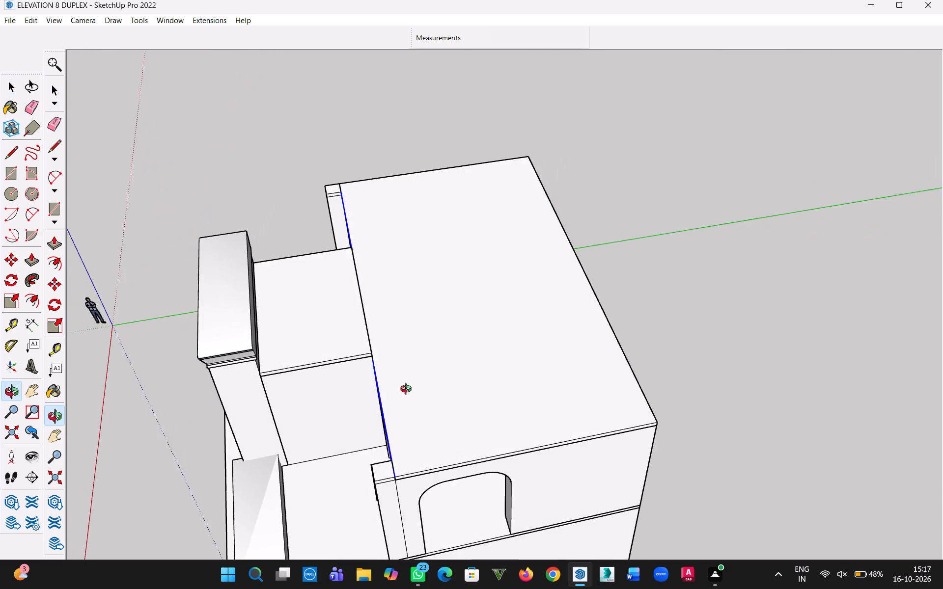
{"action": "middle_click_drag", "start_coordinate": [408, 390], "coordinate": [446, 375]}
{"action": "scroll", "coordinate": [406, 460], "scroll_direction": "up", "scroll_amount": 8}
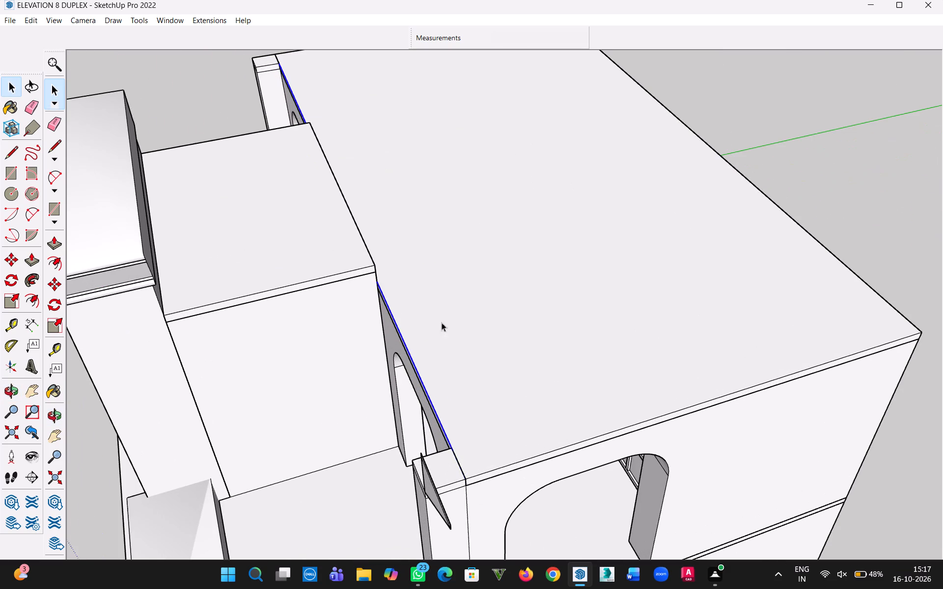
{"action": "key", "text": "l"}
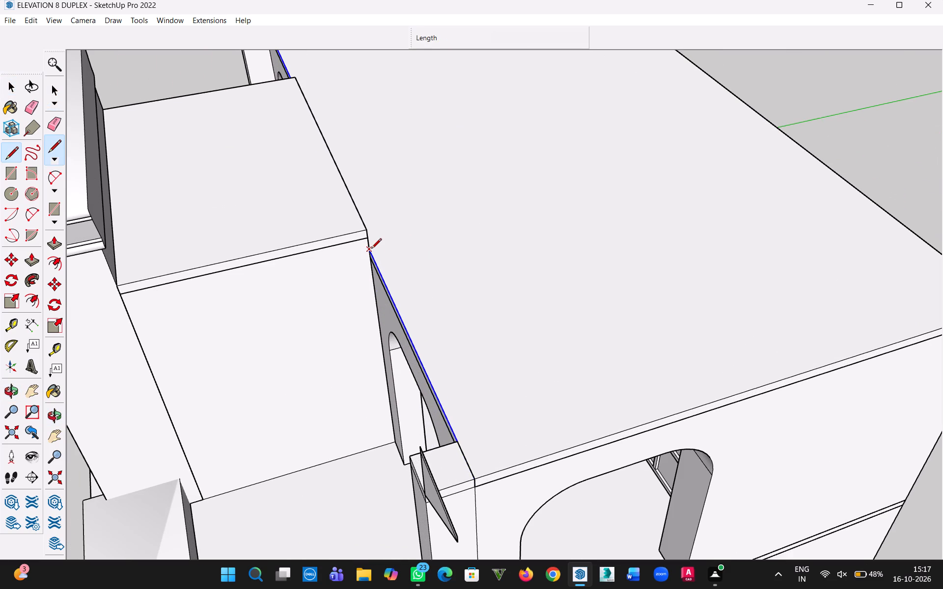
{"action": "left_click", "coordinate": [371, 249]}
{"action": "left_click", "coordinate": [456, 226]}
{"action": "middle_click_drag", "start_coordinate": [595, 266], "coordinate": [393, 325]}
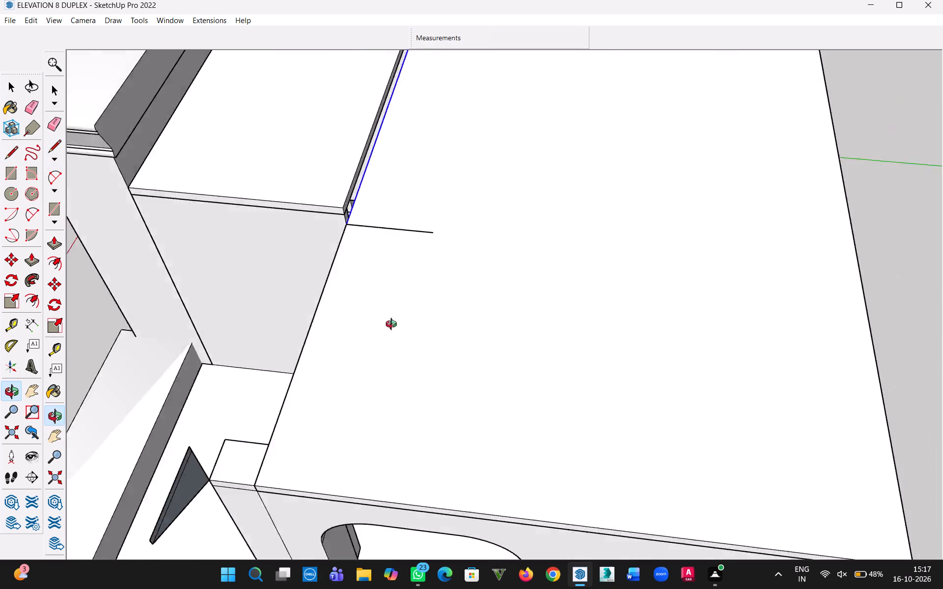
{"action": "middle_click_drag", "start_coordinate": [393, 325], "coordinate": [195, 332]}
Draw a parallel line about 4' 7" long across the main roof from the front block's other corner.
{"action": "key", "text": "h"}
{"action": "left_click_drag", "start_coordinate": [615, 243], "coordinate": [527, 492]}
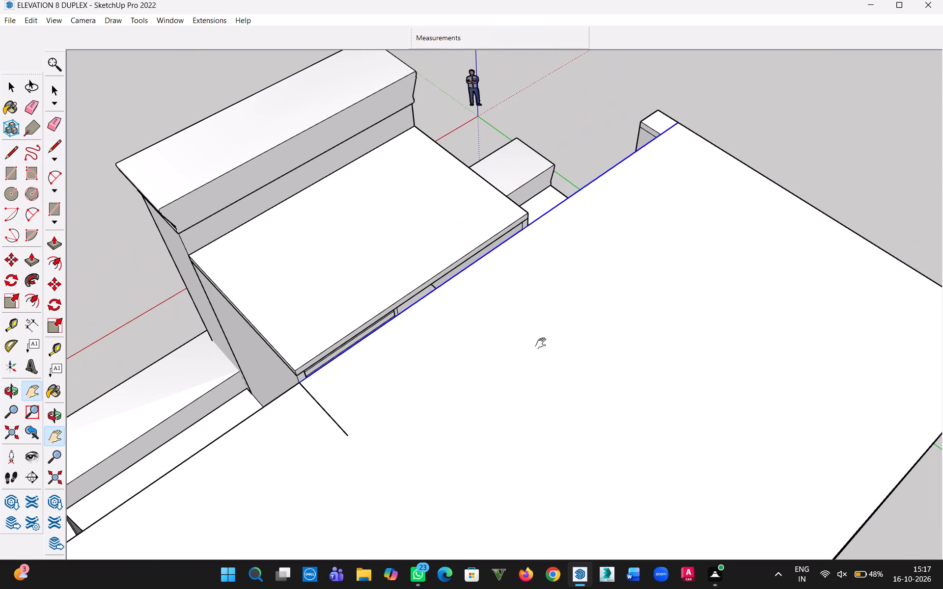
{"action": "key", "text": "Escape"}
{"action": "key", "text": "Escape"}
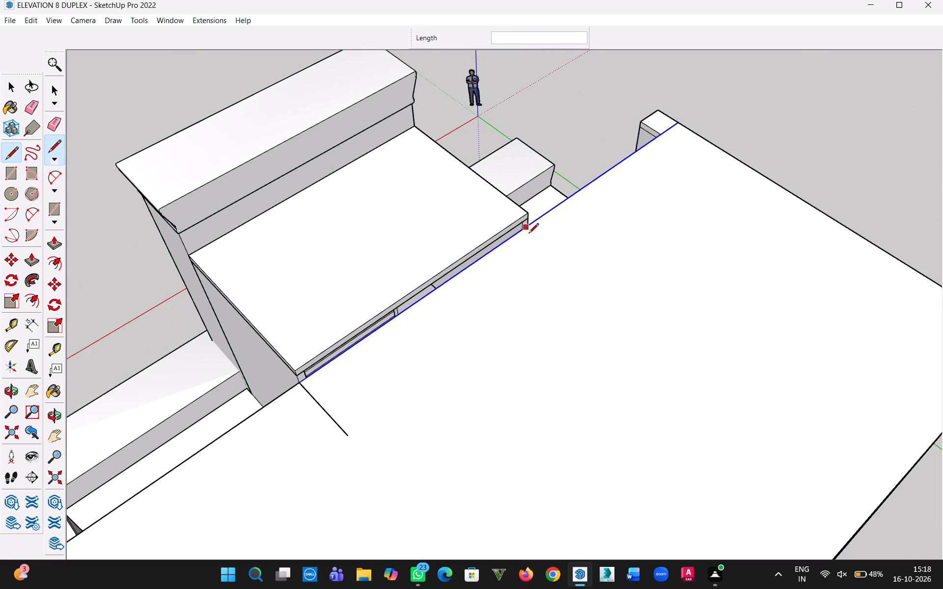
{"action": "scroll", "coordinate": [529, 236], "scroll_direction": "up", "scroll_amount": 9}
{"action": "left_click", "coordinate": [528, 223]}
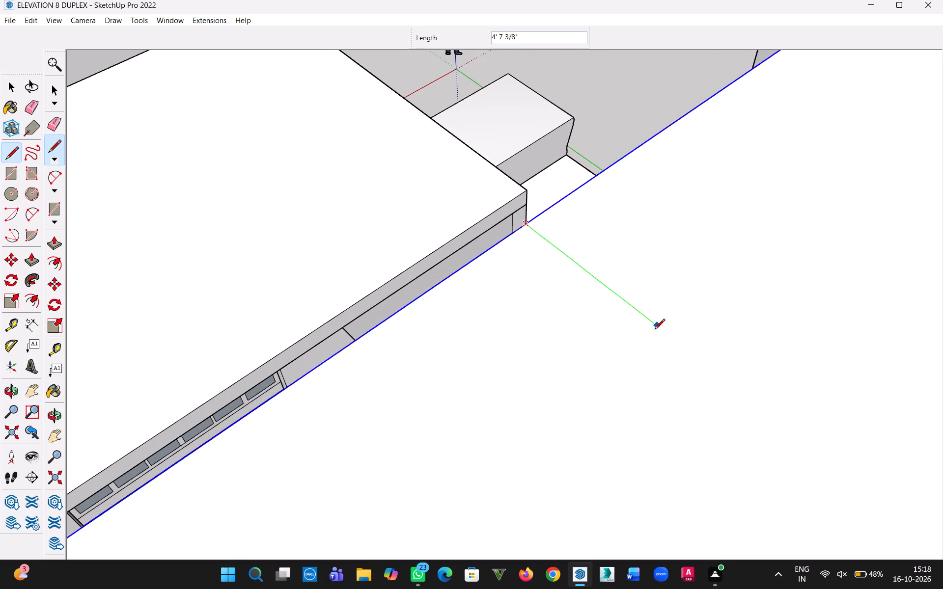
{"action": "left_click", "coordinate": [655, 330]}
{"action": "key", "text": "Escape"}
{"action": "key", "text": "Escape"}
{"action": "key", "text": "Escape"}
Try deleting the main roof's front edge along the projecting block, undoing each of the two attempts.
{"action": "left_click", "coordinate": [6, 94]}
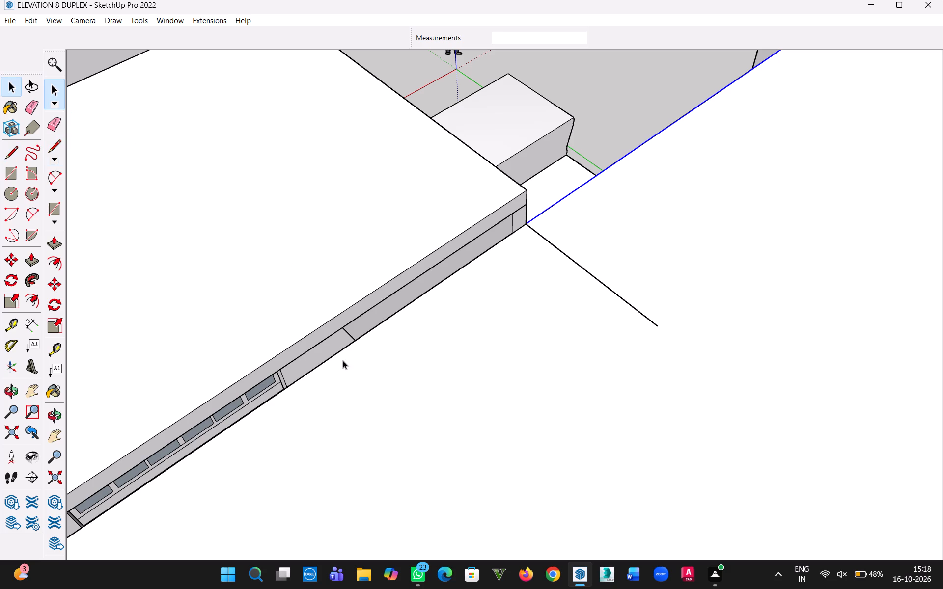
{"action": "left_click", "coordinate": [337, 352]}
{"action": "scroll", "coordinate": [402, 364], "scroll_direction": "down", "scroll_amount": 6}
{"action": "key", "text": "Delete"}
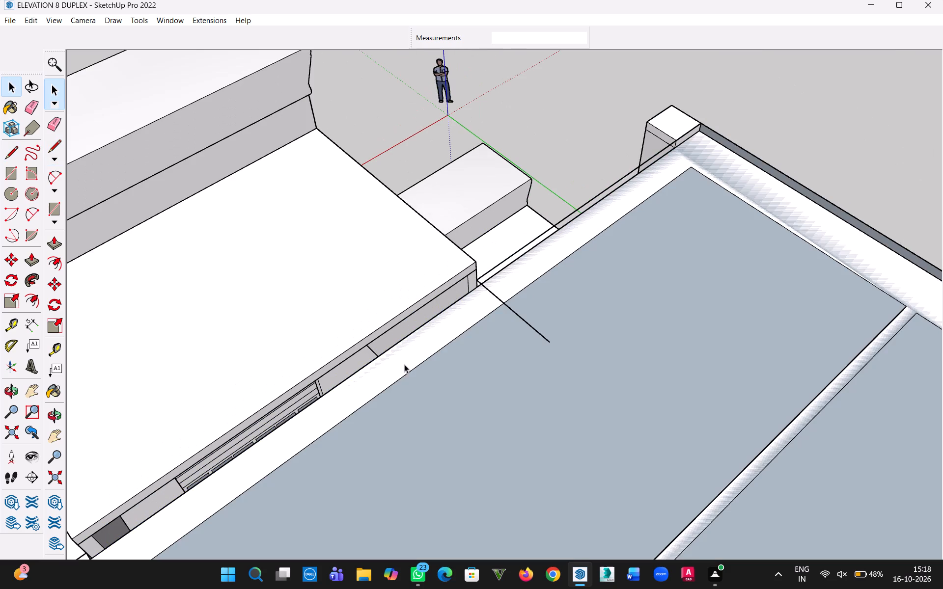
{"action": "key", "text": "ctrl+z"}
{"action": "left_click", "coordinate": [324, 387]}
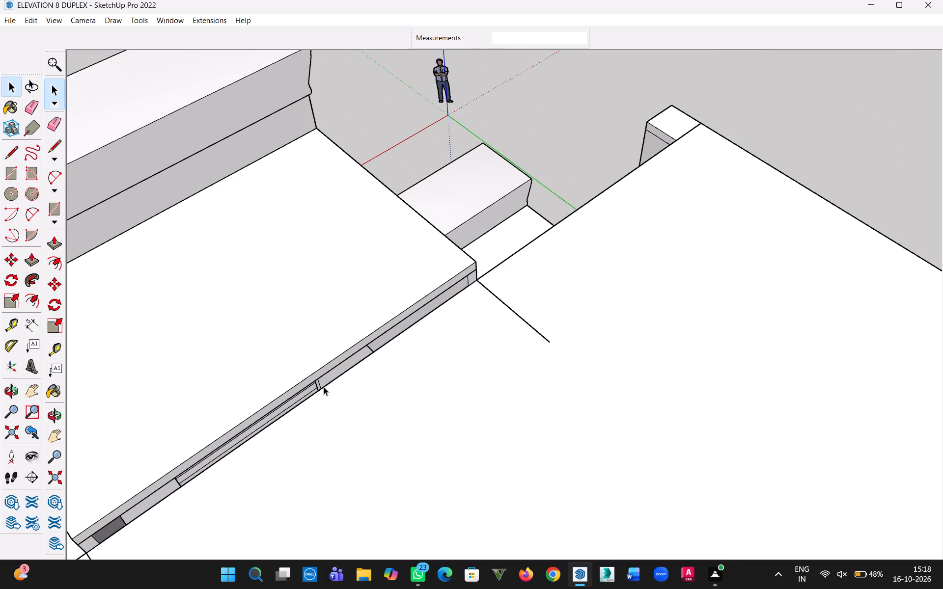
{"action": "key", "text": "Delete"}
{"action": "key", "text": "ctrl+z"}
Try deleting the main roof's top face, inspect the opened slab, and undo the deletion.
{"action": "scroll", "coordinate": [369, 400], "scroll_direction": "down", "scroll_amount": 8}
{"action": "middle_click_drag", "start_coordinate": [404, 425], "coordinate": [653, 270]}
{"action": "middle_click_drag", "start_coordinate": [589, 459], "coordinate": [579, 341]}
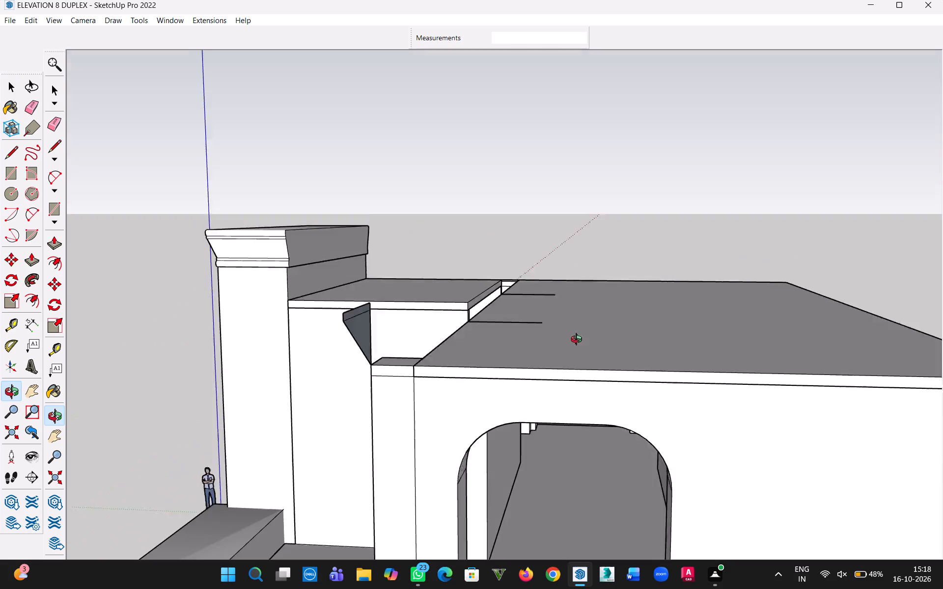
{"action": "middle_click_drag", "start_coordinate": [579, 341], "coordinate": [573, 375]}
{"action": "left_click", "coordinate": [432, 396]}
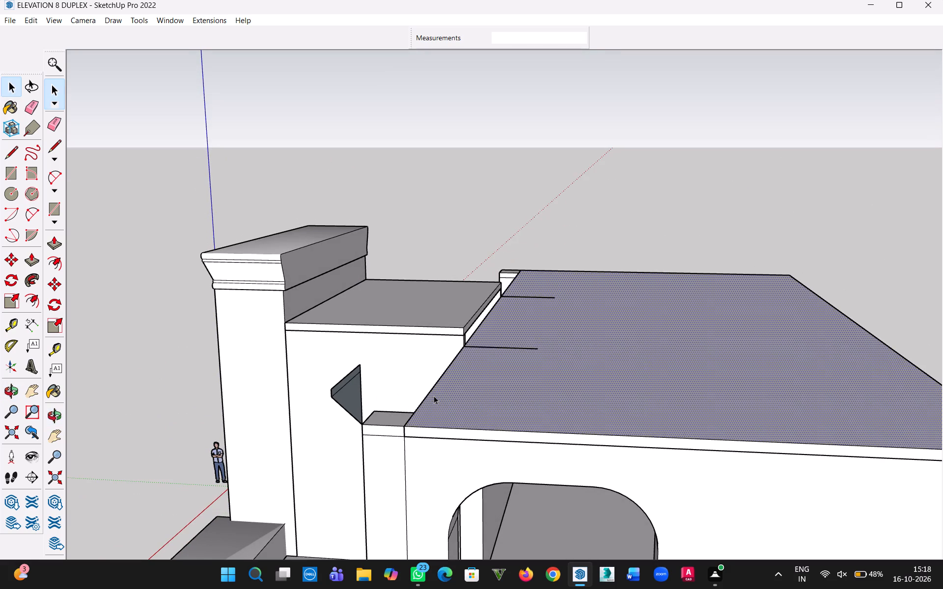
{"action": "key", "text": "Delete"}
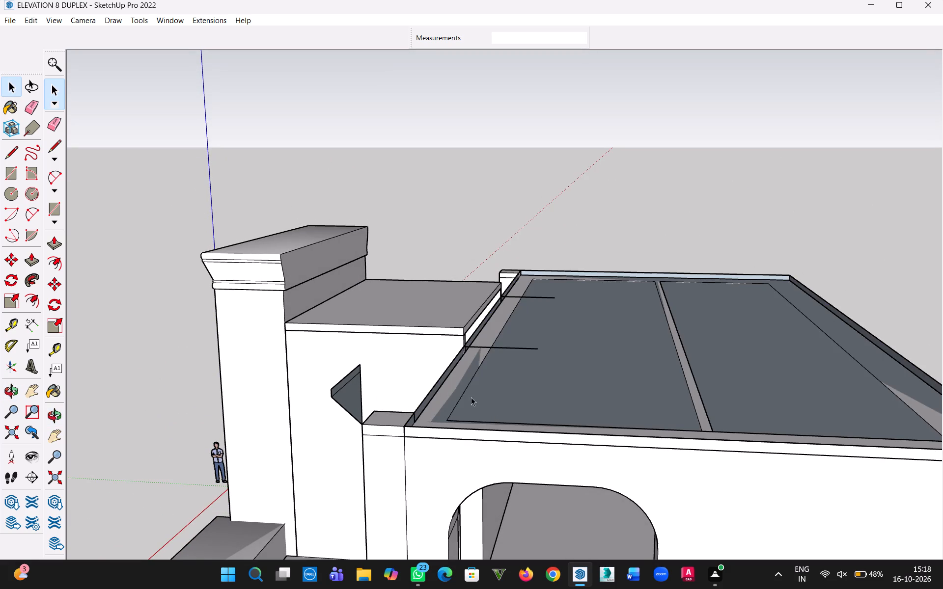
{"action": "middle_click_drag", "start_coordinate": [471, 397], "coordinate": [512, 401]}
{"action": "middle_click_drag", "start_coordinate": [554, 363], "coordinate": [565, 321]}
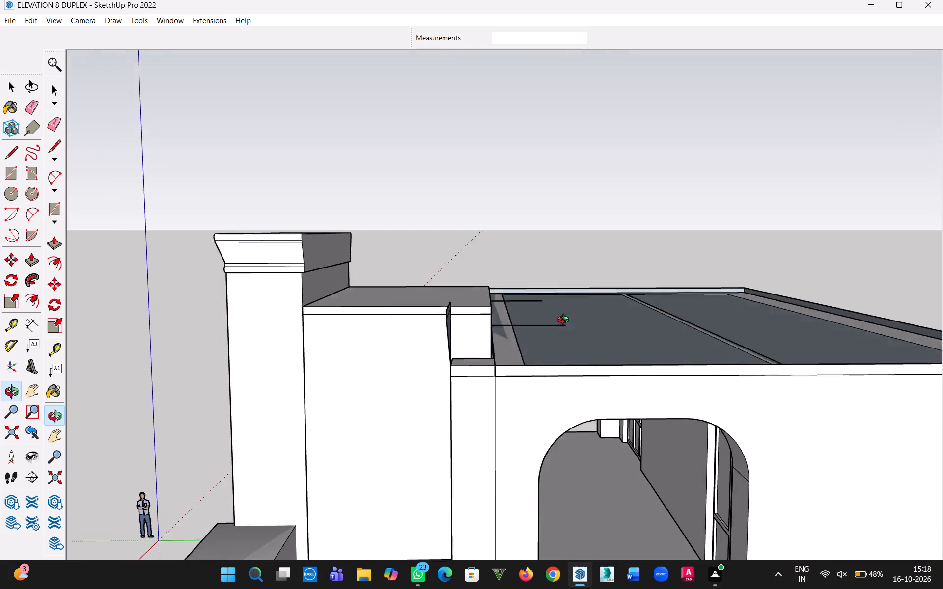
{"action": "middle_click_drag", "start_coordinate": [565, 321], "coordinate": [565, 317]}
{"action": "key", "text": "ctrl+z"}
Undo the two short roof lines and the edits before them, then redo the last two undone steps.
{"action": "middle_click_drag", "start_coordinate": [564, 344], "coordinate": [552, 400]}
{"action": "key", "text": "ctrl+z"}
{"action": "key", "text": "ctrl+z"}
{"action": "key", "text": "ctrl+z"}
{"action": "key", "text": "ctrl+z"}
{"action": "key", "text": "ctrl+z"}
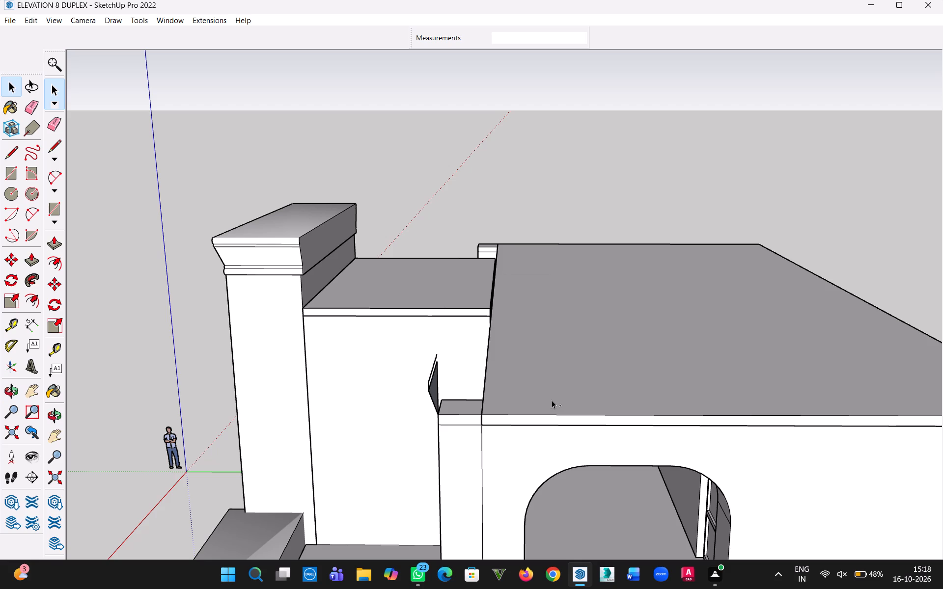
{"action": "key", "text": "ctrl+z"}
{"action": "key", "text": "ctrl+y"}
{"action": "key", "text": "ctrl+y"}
Make the main roof's top face and its connected edge band into a group and select that group.
{"action": "left_click", "coordinate": [547, 388]}
{"action": "double_click", "coordinate": [547, 388]}
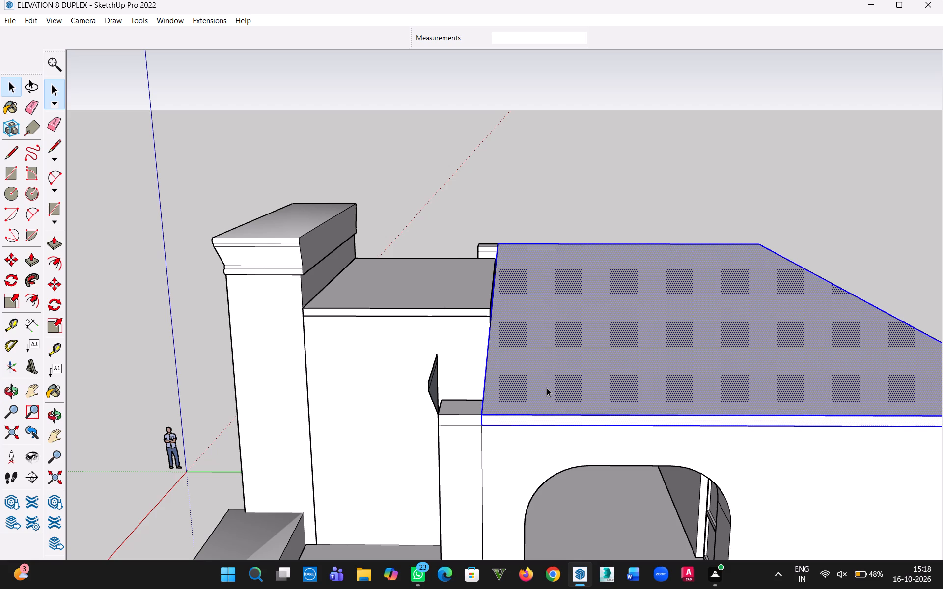
{"action": "right_click", "coordinate": [547, 388]}
{"action": "left_click", "coordinate": [604, 249]}
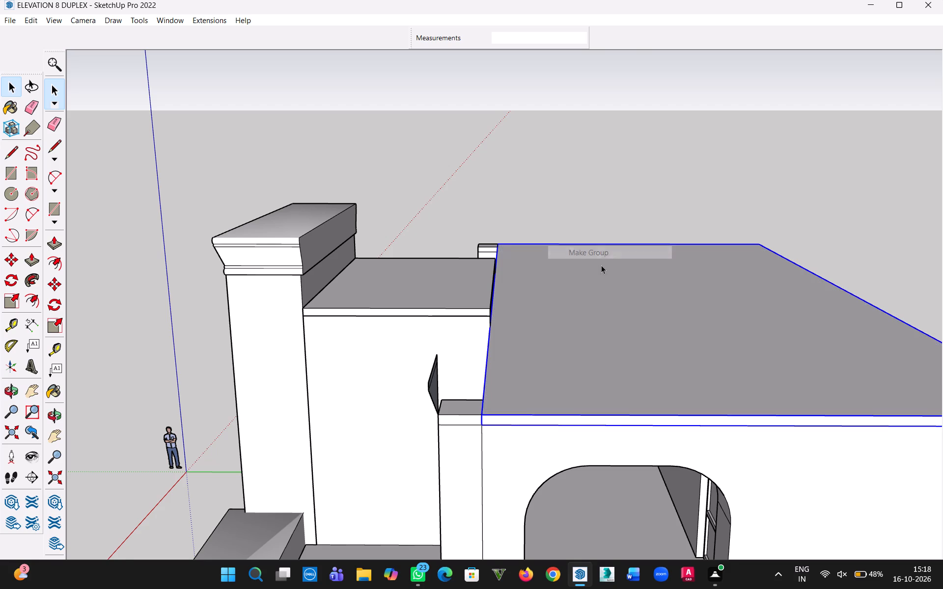
{"action": "scroll", "coordinate": [606, 380], "scroll_direction": "down", "scroll_amount": 2}
{"action": "middle_click_drag", "start_coordinate": [606, 380], "coordinate": [378, 467]}
{"action": "left_click", "coordinate": [466, 432]}
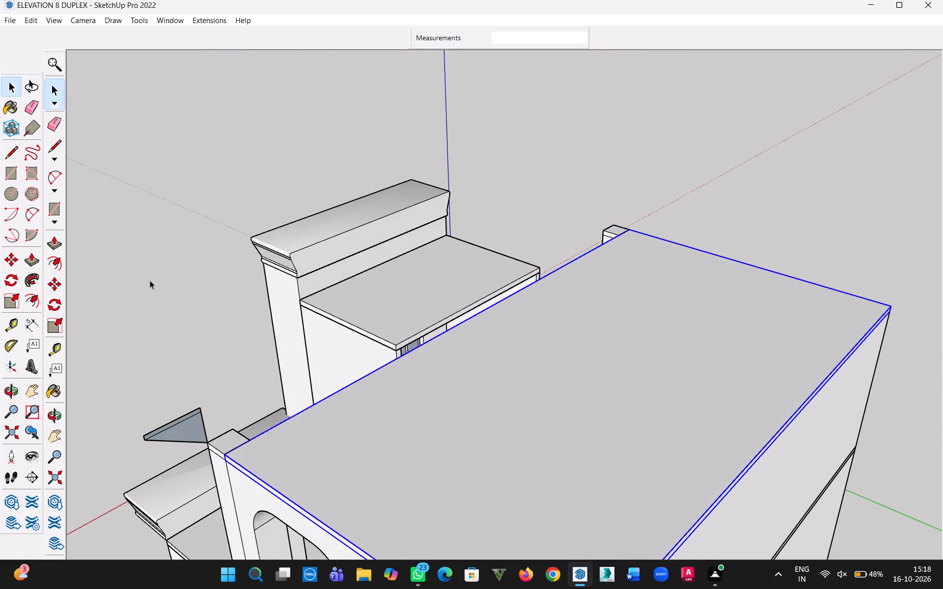
Draw a rectangle over the main roof's top between two diagonally opposite corners, starting at the far corner beyond the projecting block.
{"action": "left_click", "coordinate": [150, 280]}
{"action": "key", "text": "t"}
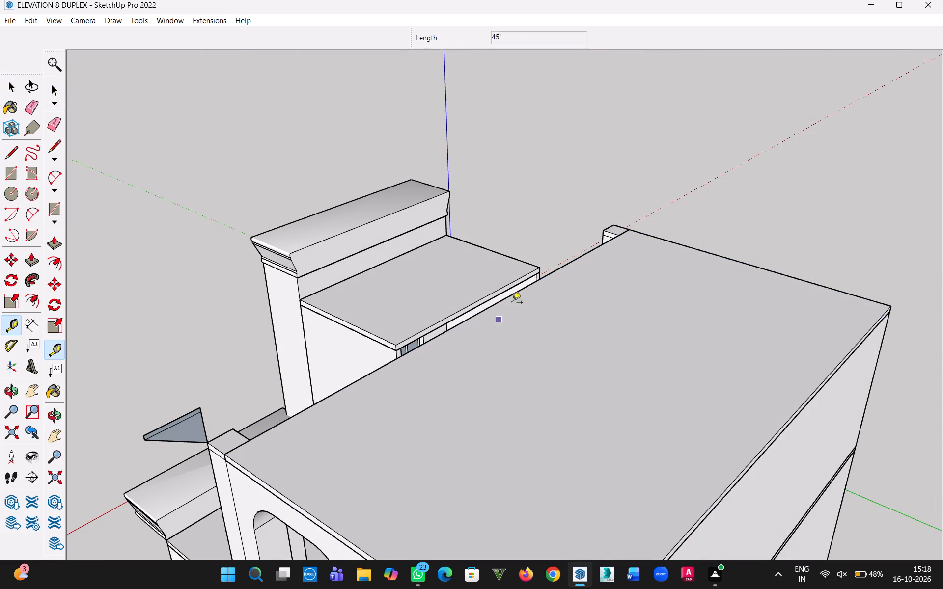
{"action": "key", "text": "r"}
{"action": "left_click", "coordinate": [632, 230]}
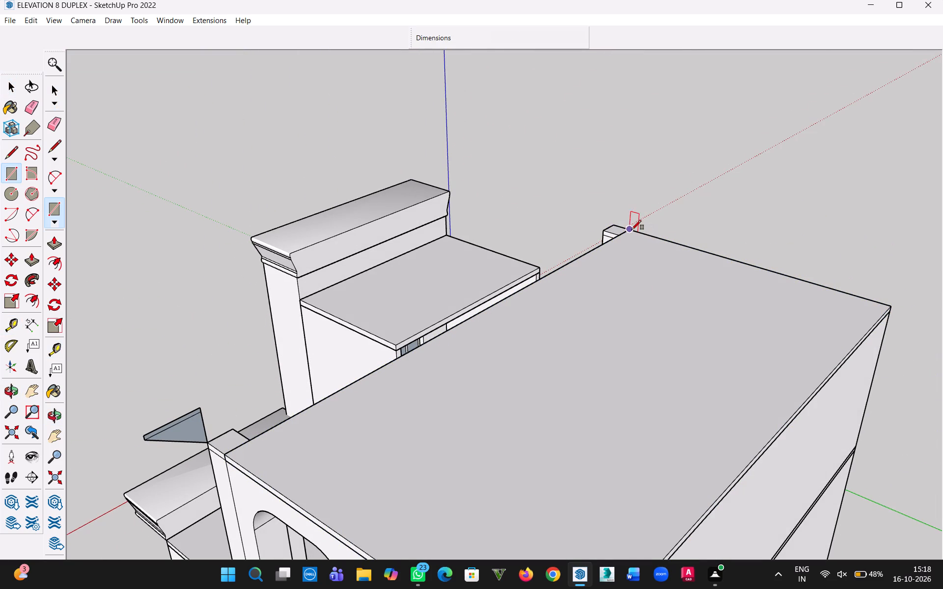
{"action": "key", "text": "h"}
{"action": "left_click_drag", "start_coordinate": [633, 458], "coordinate": [627, 294]}
{"action": "key", "text": "Escape"}
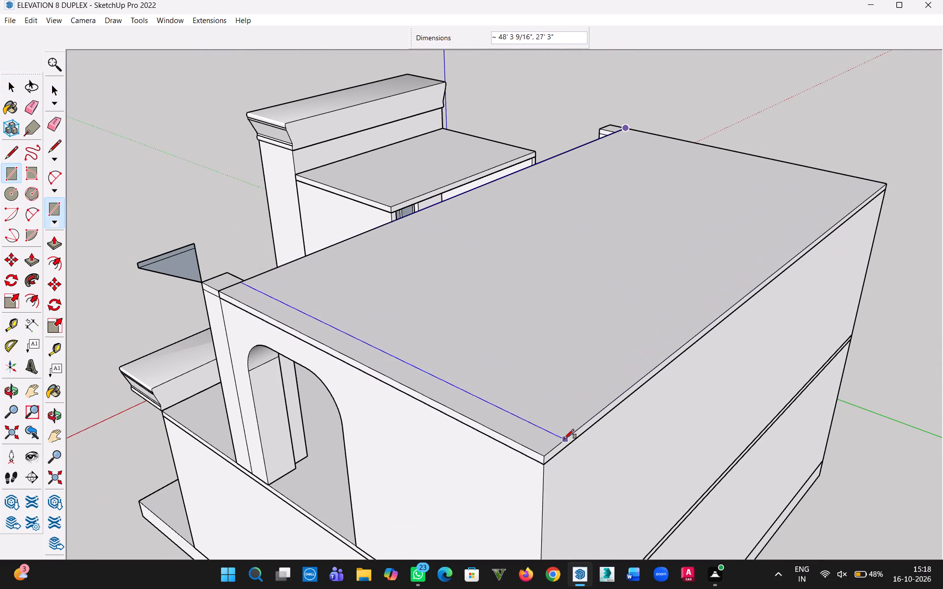
{"action": "left_click", "coordinate": [541, 455]}
{"action": "left_click", "coordinate": [18, 88]}
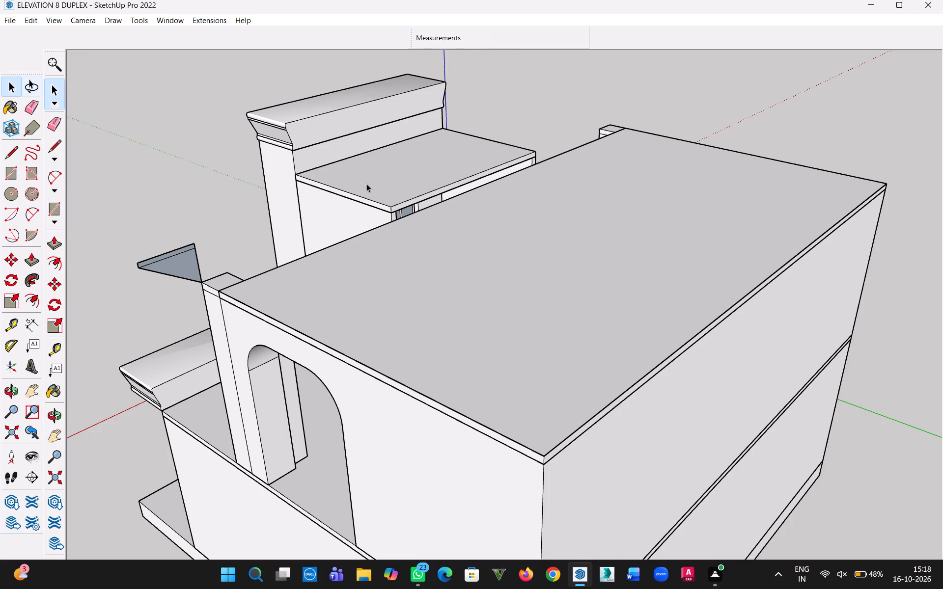
Draw two short lines onto the main roof from the projecting block's two corners, the first about 6' 9" long.
{"action": "middle_click_drag", "start_coordinate": [367, 184], "coordinate": [361, 238]}
{"action": "scroll", "coordinate": [427, 251], "scroll_direction": "up", "scroll_amount": 10}
{"action": "key", "text": "l"}
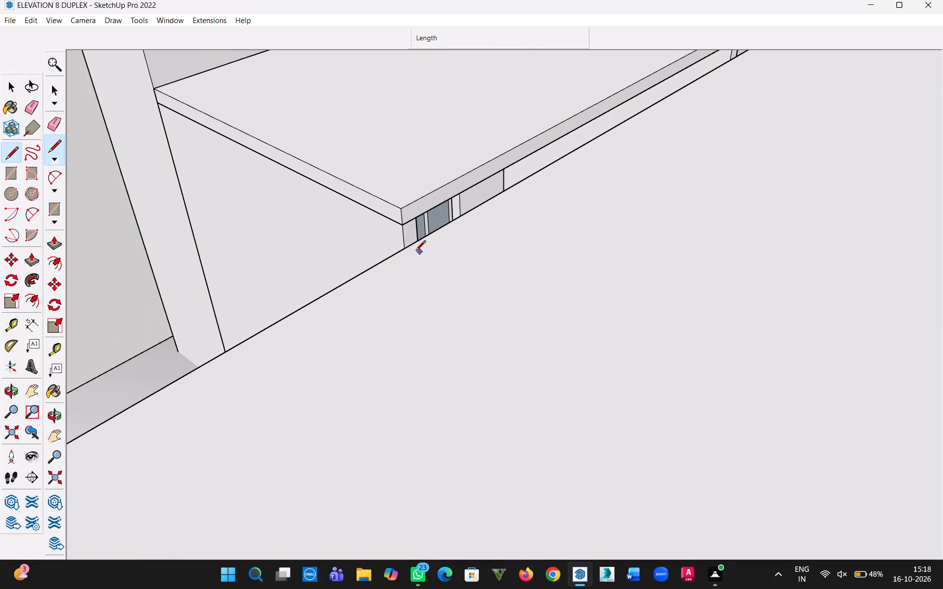
{"action": "left_click", "coordinate": [408, 250]}
{"action": "left_click", "coordinate": [500, 316]}
{"action": "key", "text": "Escape"}
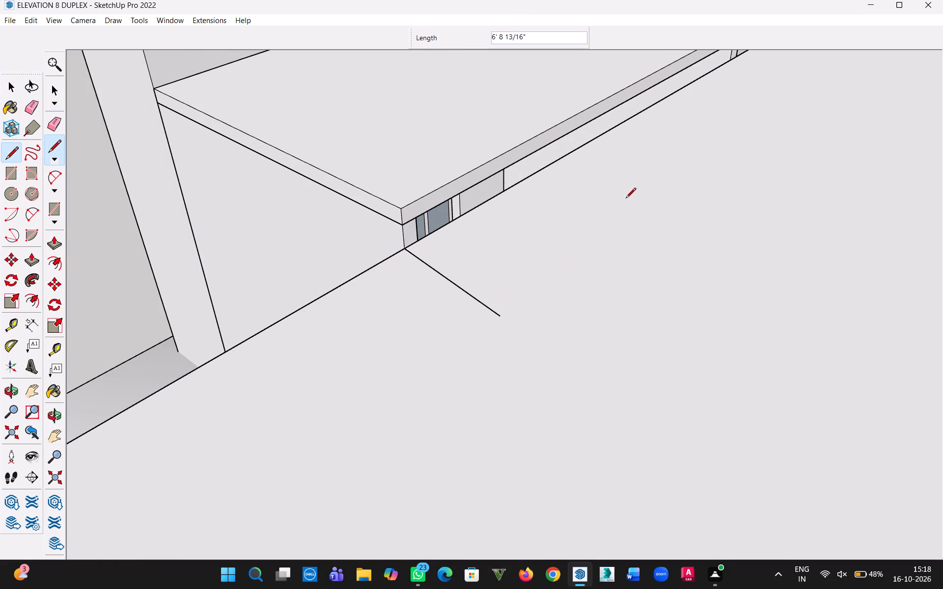
{"action": "key", "text": "h"}
{"action": "left_click_drag", "start_coordinate": [723, 209], "coordinate": [566, 371]}
{"action": "key", "text": "Escape"}
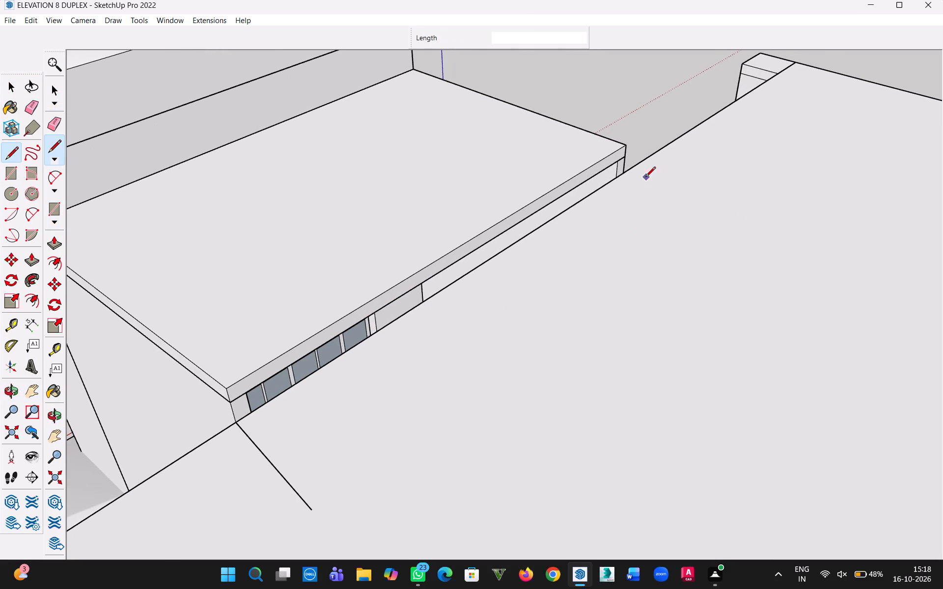
{"action": "left_click", "coordinate": [623, 174]}
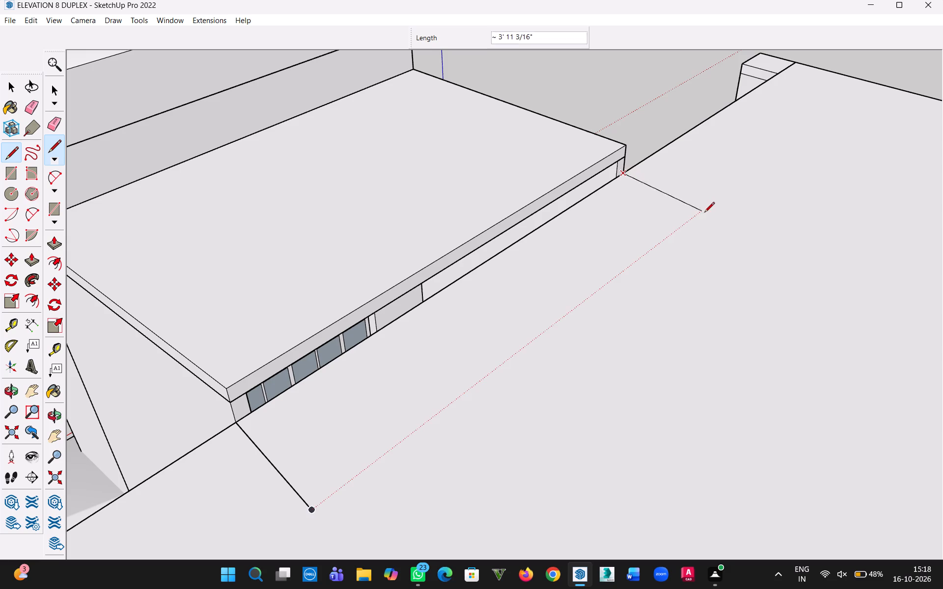
{"action": "left_click", "coordinate": [712, 210]}
{"action": "key", "text": "Escape"}
{"action": "key", "text": "Escape"}
{"action": "key", "text": "Escape"}
{"action": "left_click", "coordinate": [13, 84]}
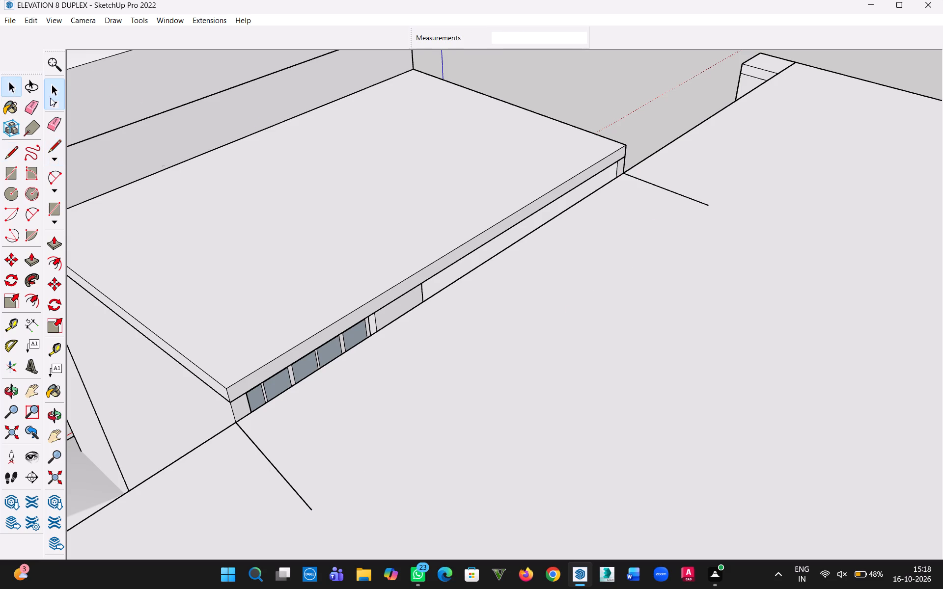
Delete the roof rectangle's edge section between the two short lines, along the projecting block.
{"action": "left_click", "coordinate": [359, 342]}
{"action": "left_click", "coordinate": [360, 343]}
{"action": "scroll", "coordinate": [380, 349], "scroll_direction": "down", "scroll_amount": 5}
{"action": "key", "text": "Delete"}
Delete the two short lines on the main roof and check the rectangle edges left around it.
{"action": "scroll", "coordinate": [401, 386], "scroll_direction": "down", "scroll_amount": 2}
{"action": "middle_click_drag", "start_coordinate": [400, 389], "coordinate": [569, 256]}
{"action": "left_click", "coordinate": [545, 331]}
{"action": "middle_click_drag", "start_coordinate": [573, 335], "coordinate": [534, 467]}
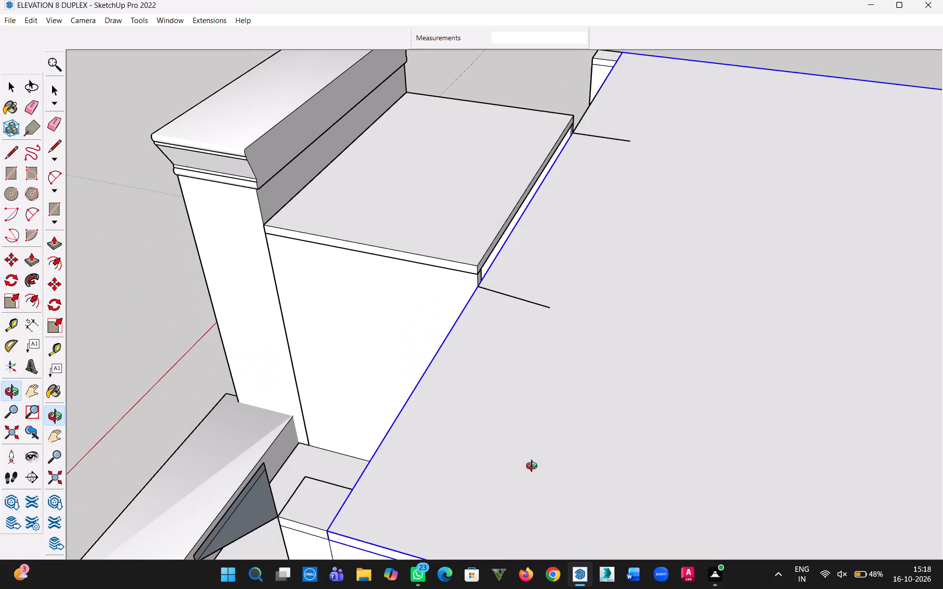
{"action": "middle_click_drag", "start_coordinate": [534, 467], "coordinate": [526, 454]}
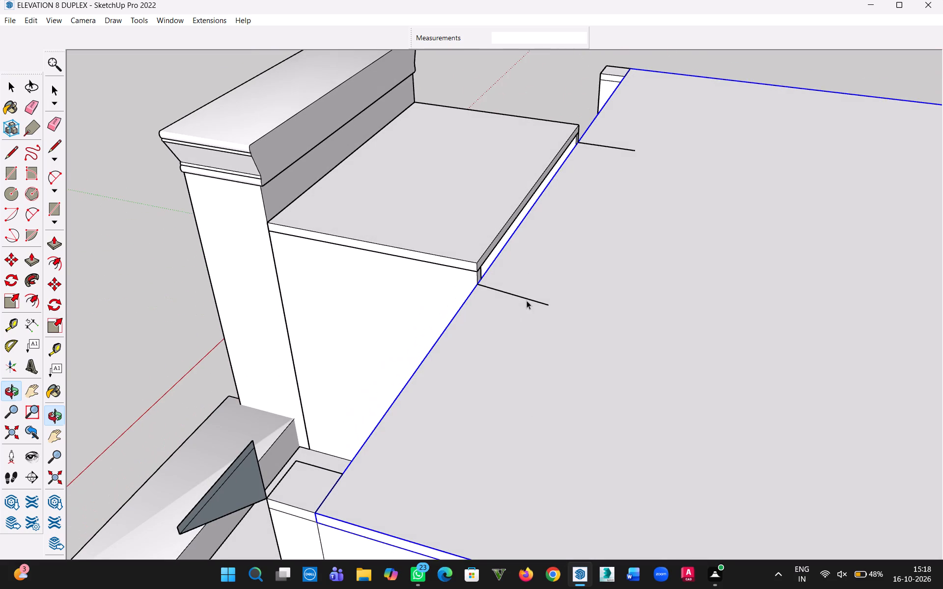
{"action": "left_click", "coordinate": [527, 300]}
{"action": "key", "text": "Delete"}
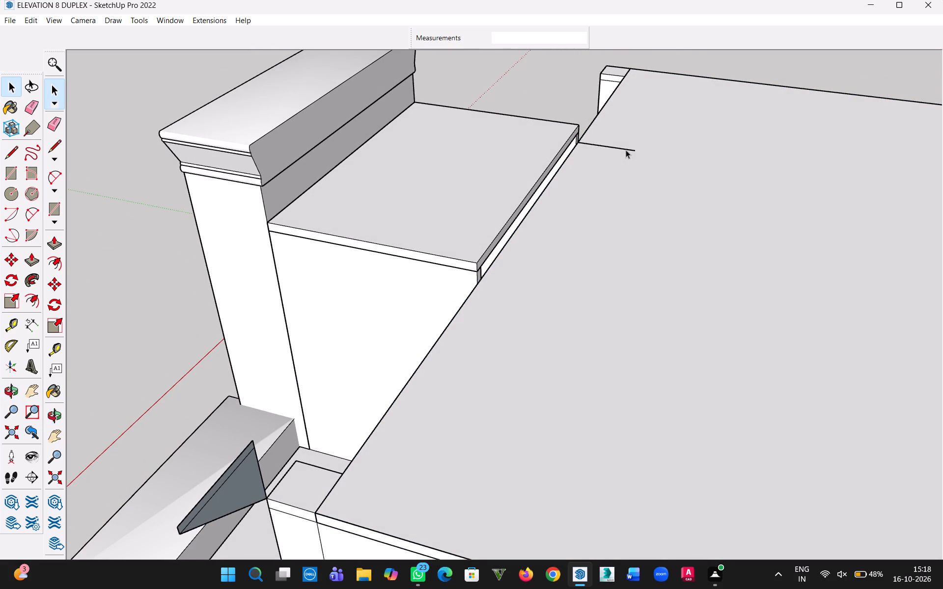
{"action": "left_click", "coordinate": [626, 149]}
{"action": "key", "text": "Delete"}
{"action": "left_click", "coordinate": [417, 368]}
{"action": "middle_click_drag", "start_coordinate": [432, 402], "coordinate": [396, 386]}
{"action": "middle_click_drag", "start_coordinate": [398, 409], "coordinate": [352, 319]}
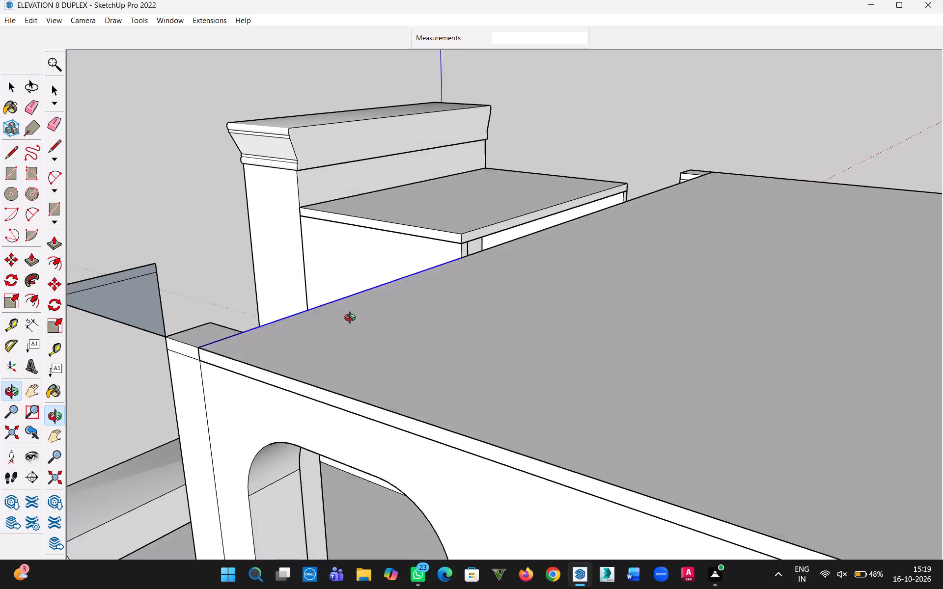
{"action": "middle_click_drag", "start_coordinate": [352, 319], "coordinate": [369, 304]}
{"action": "left_click", "coordinate": [377, 355]}
Delete the inner line running parallel to the top edge of the triangular cornice profile on the corner pillar.
{"action": "scroll", "coordinate": [371, 383], "scroll_direction": "down", "scroll_amount": 6}
{"action": "middle_click_drag", "start_coordinate": [319, 424], "coordinate": [555, 427]}
{"action": "middle_click_drag", "start_coordinate": [479, 424], "coordinate": [646, 422]}
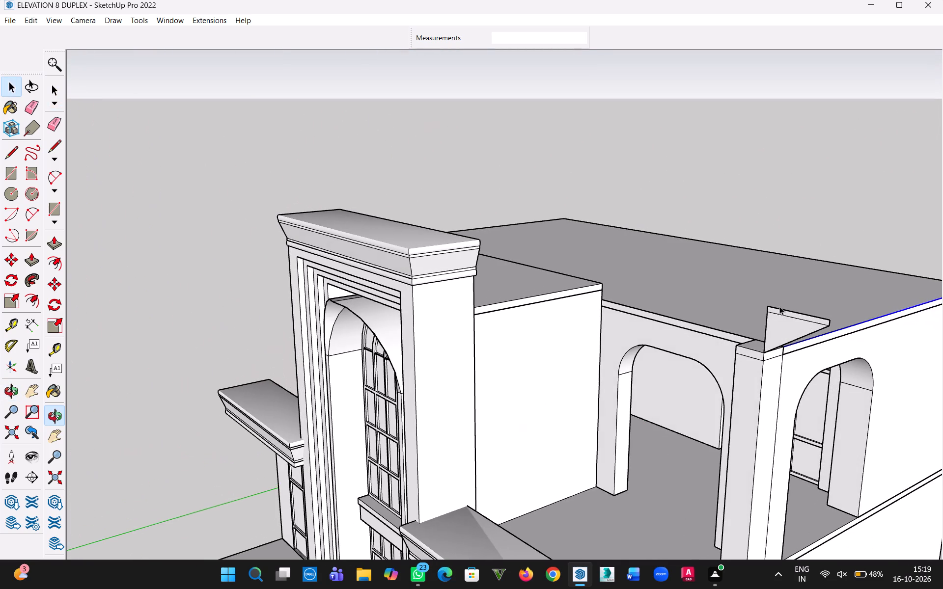
{"action": "left_click", "coordinate": [786, 327]}
{"action": "double_click", "coordinate": [786, 327]}
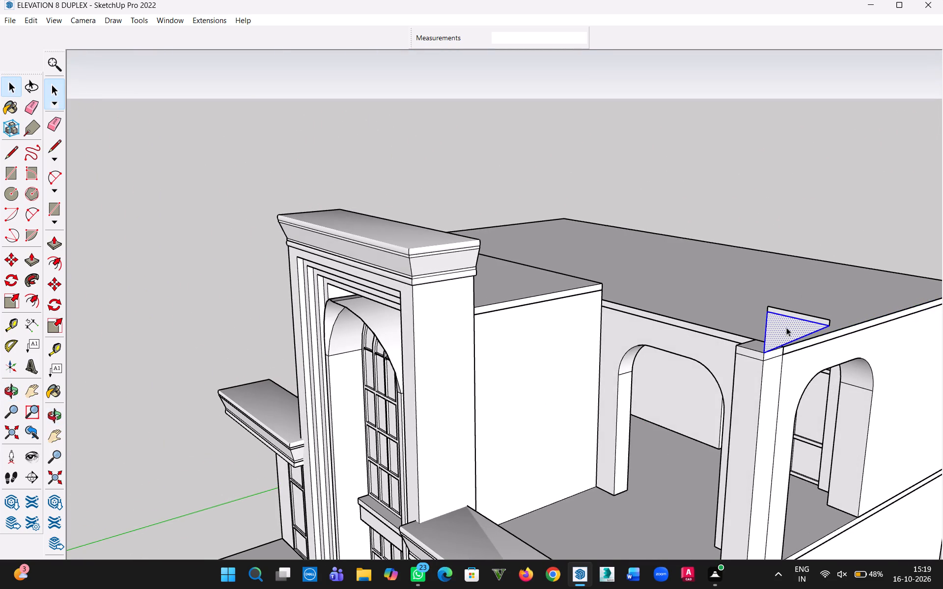
{"action": "double_click", "coordinate": [786, 327]}
{"action": "double_click", "coordinate": [786, 327]}
{"action": "left_click", "coordinate": [767, 211]}
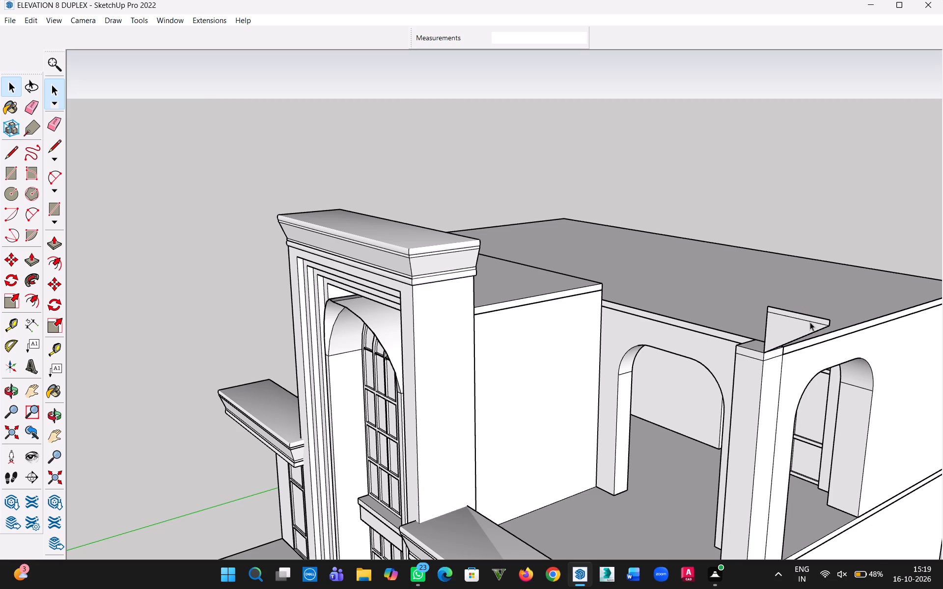
{"action": "left_click", "coordinate": [810, 322]}
{"action": "scroll", "coordinate": [806, 350], "scroll_direction": "up", "scroll_amount": 6}
{"action": "key", "text": "Delete"}
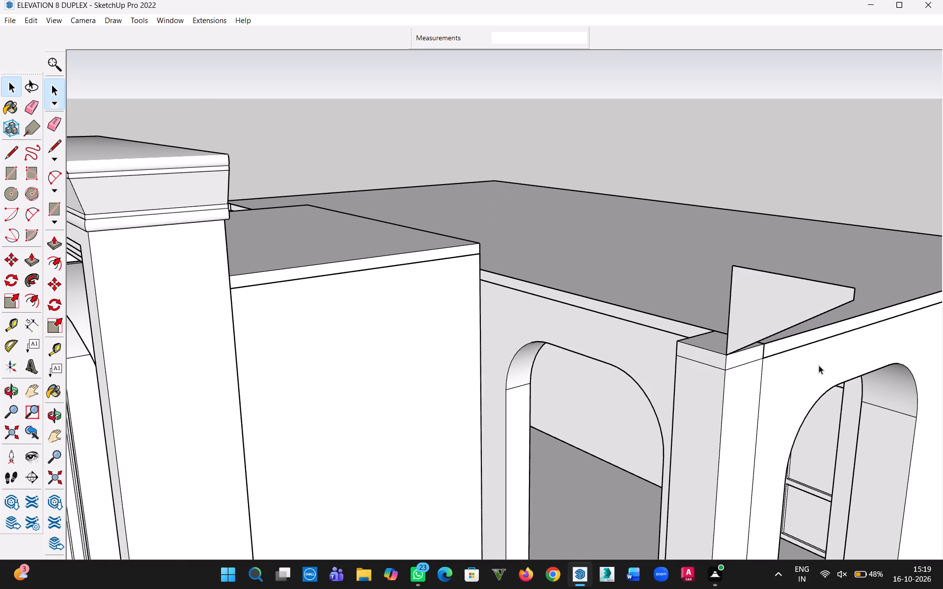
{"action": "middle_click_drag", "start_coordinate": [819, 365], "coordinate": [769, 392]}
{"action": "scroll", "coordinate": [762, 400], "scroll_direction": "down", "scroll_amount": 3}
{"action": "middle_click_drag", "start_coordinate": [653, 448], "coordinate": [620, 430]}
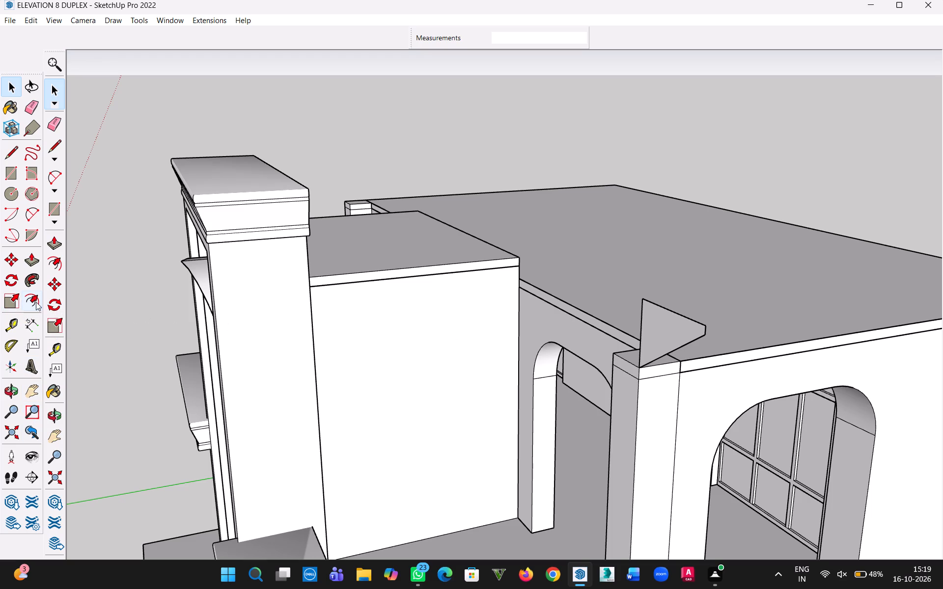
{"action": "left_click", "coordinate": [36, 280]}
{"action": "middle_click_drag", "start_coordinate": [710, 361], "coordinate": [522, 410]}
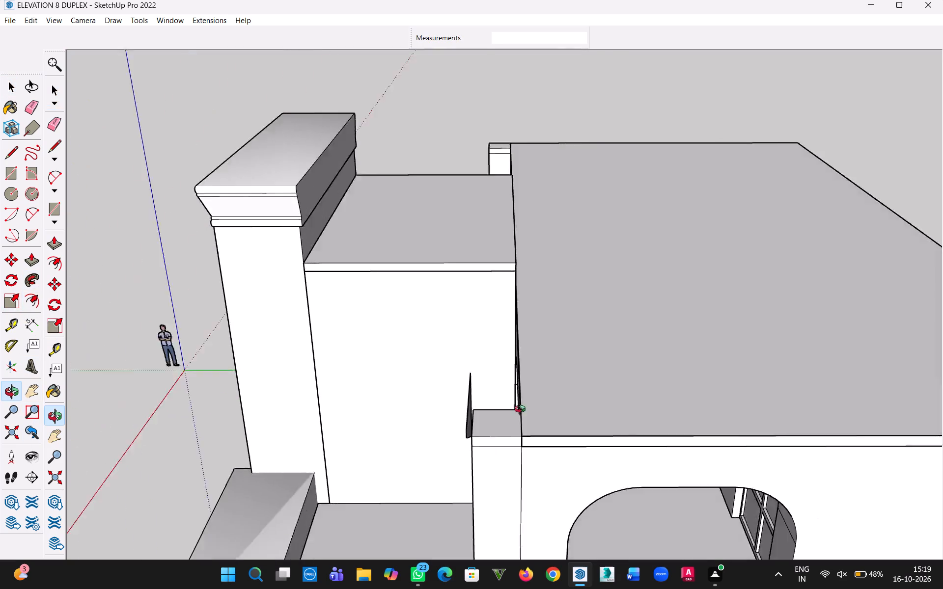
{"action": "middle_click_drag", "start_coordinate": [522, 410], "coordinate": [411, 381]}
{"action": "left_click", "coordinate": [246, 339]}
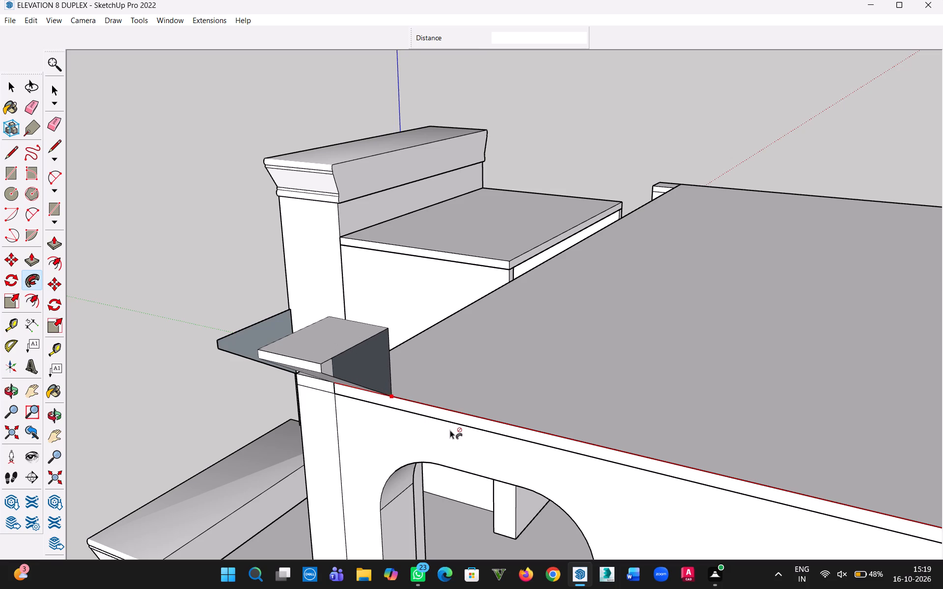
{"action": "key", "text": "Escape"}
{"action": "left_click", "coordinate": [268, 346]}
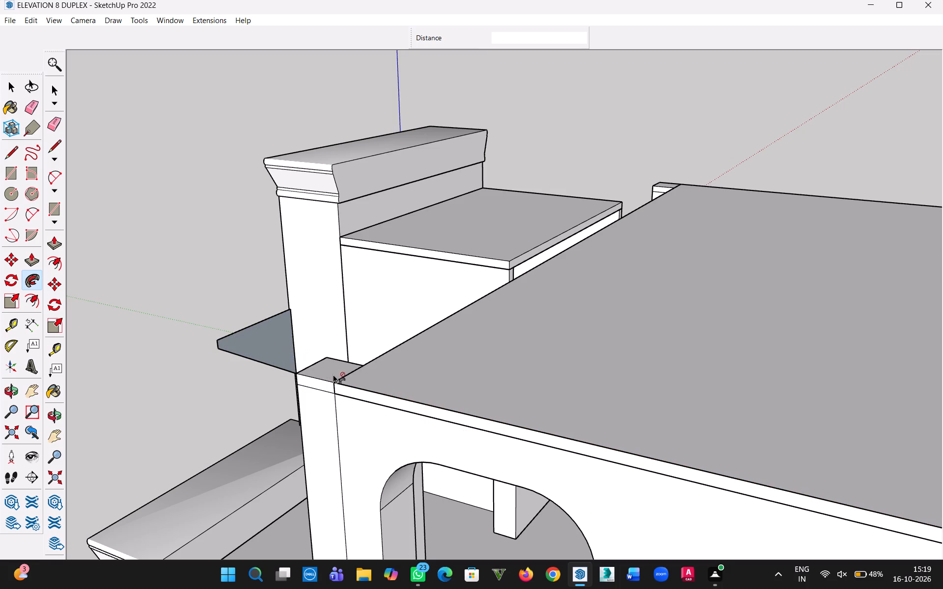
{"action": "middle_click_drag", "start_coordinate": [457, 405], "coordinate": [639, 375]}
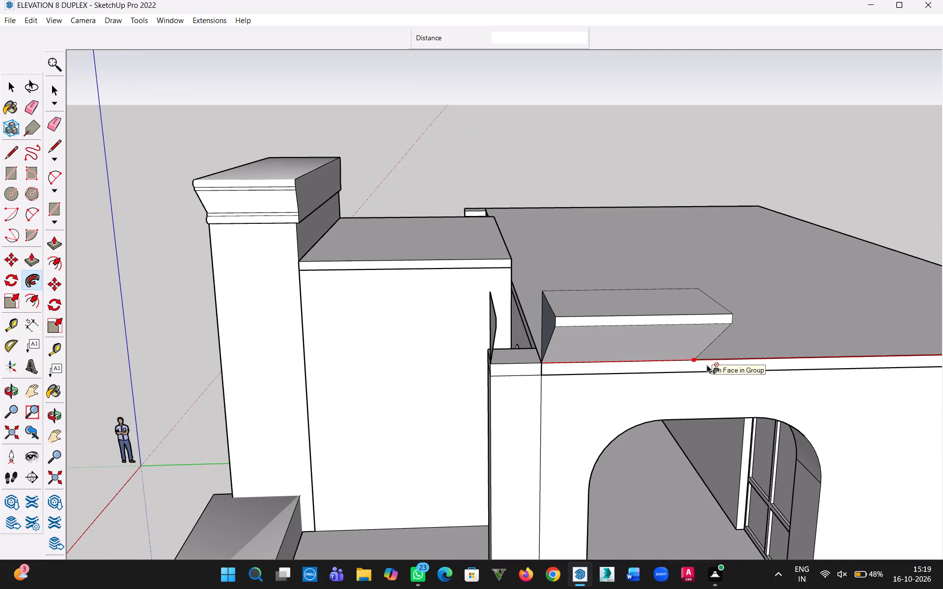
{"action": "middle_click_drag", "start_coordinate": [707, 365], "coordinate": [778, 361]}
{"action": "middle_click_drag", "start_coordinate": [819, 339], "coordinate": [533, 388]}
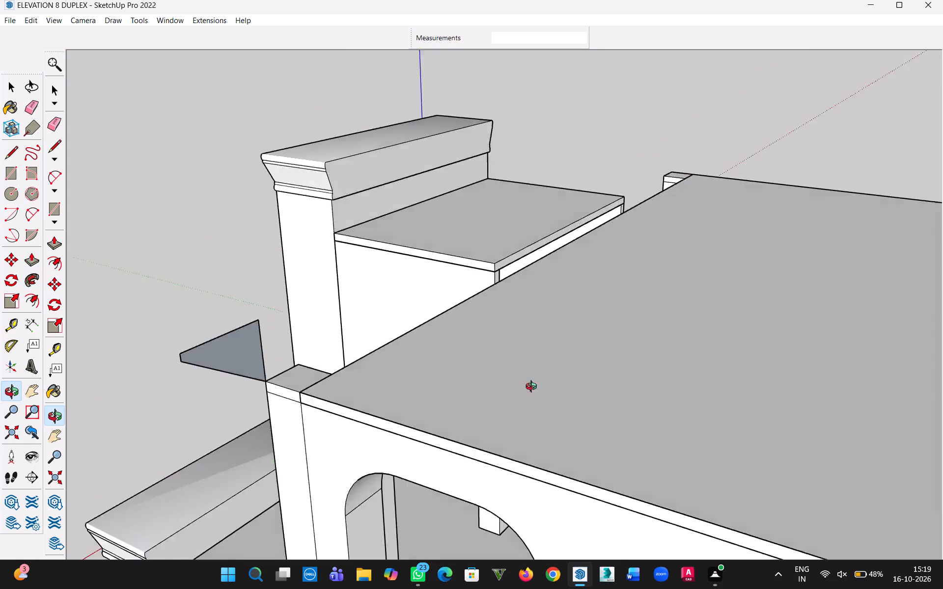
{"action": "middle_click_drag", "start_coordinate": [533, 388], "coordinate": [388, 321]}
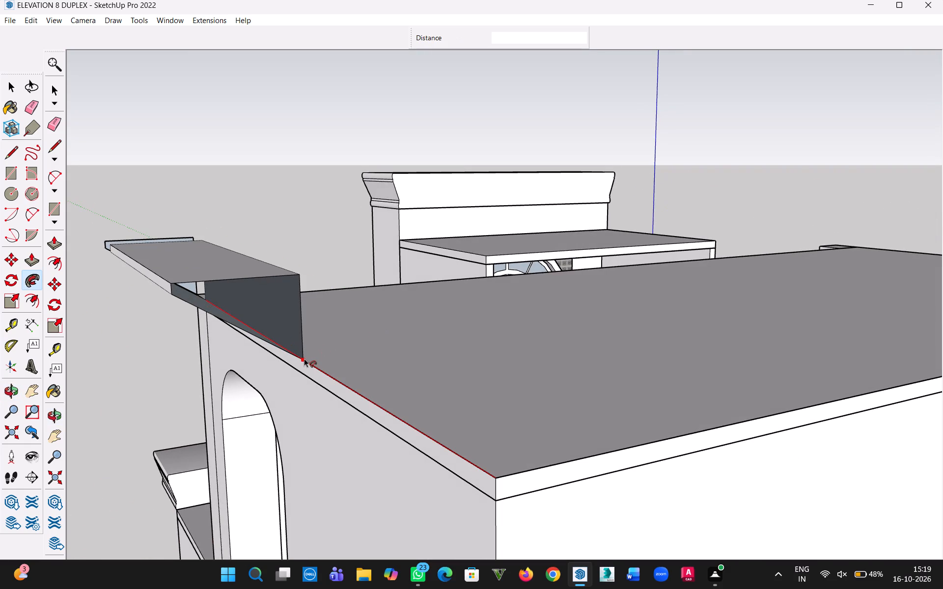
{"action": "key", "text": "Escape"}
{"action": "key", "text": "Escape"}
Move the cornice profile by its bottom point from the corner pillar's outer corner to the main roof's corner.
{"action": "left_click", "coordinate": [12, 89]}
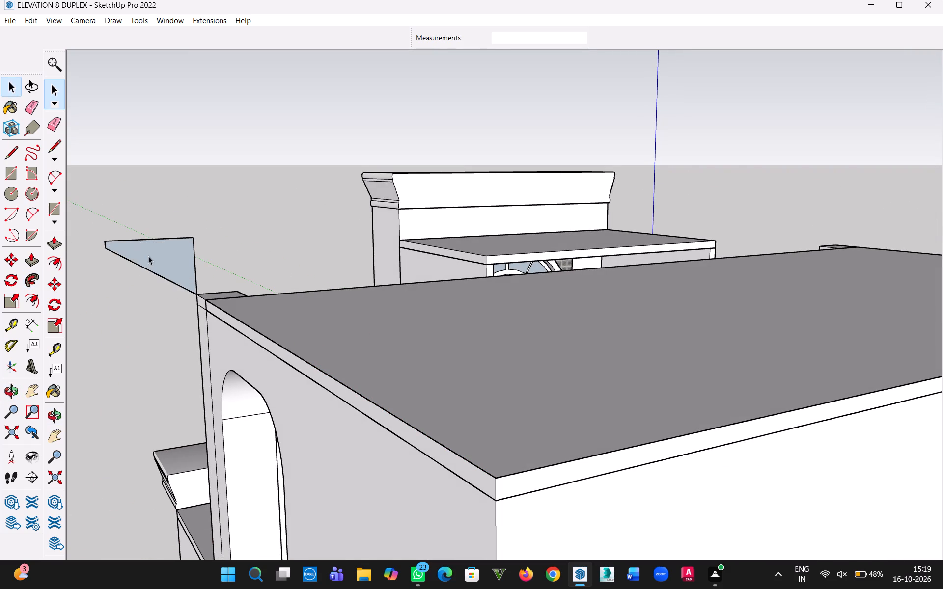
{"action": "scroll", "coordinate": [148, 256], "scroll_direction": "up", "scroll_amount": 6}
{"action": "scroll", "coordinate": [228, 285], "scroll_direction": "up", "scroll_amount": 2}
{"action": "triple_click", "coordinate": [205, 302]}
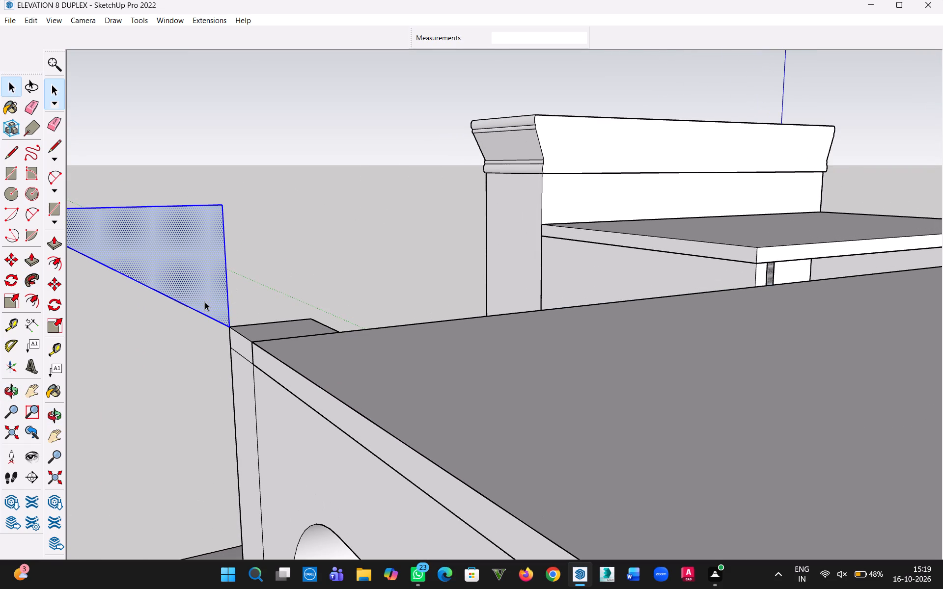
{"action": "key", "text": "m"}
{"action": "left_click", "coordinate": [230, 329]}
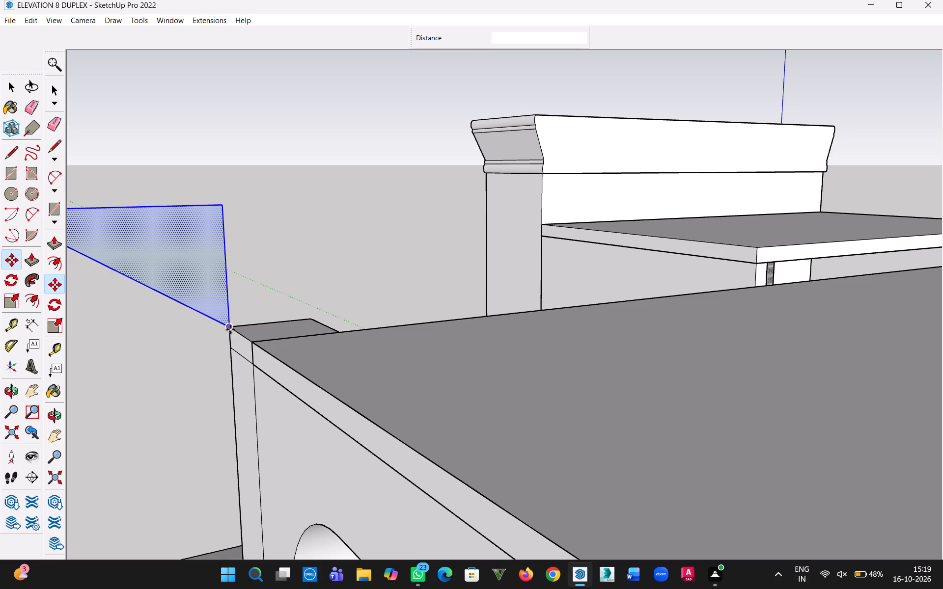
{"action": "left_click", "coordinate": [252, 343]}
{"action": "middle_click_drag", "start_coordinate": [122, 372], "coordinate": [176, 382]}
{"action": "scroll", "coordinate": [185, 389], "scroll_direction": "down", "scroll_amount": 3}
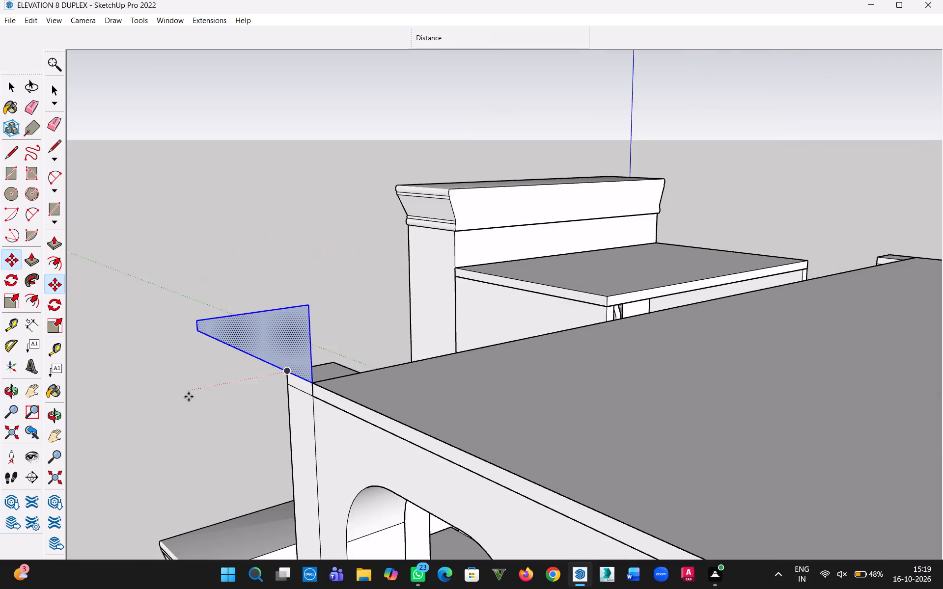
{"action": "scroll", "coordinate": [189, 397], "scroll_direction": "down", "scroll_amount": 3}
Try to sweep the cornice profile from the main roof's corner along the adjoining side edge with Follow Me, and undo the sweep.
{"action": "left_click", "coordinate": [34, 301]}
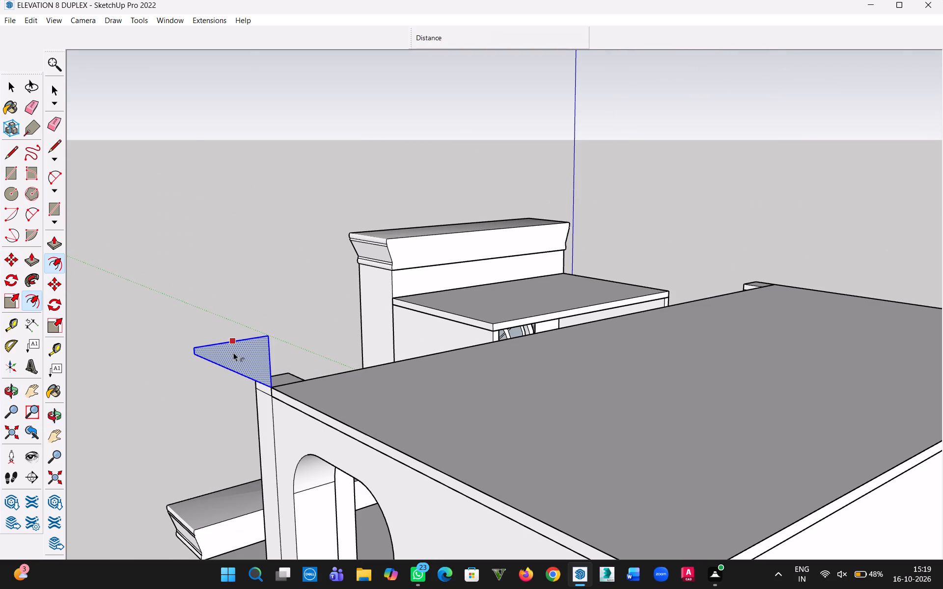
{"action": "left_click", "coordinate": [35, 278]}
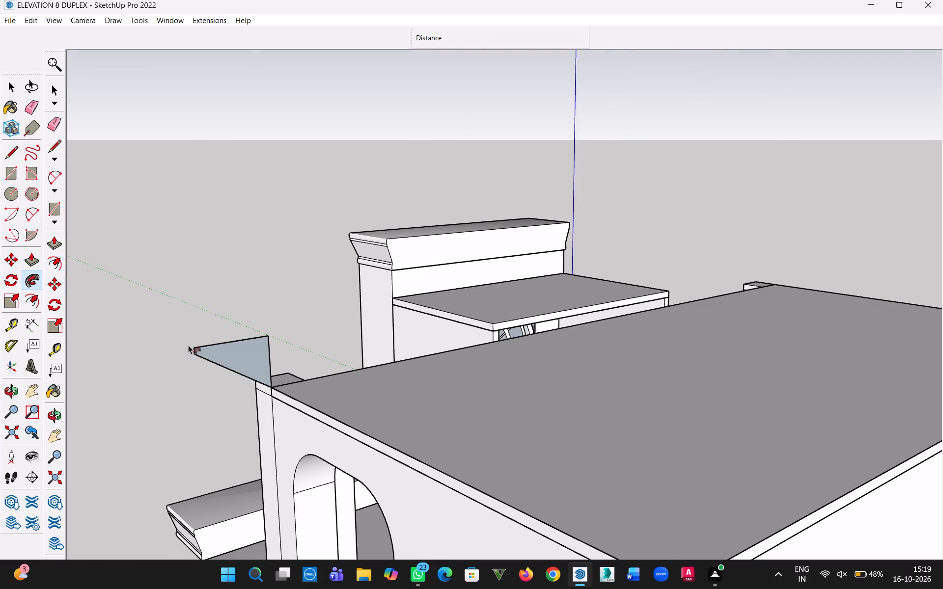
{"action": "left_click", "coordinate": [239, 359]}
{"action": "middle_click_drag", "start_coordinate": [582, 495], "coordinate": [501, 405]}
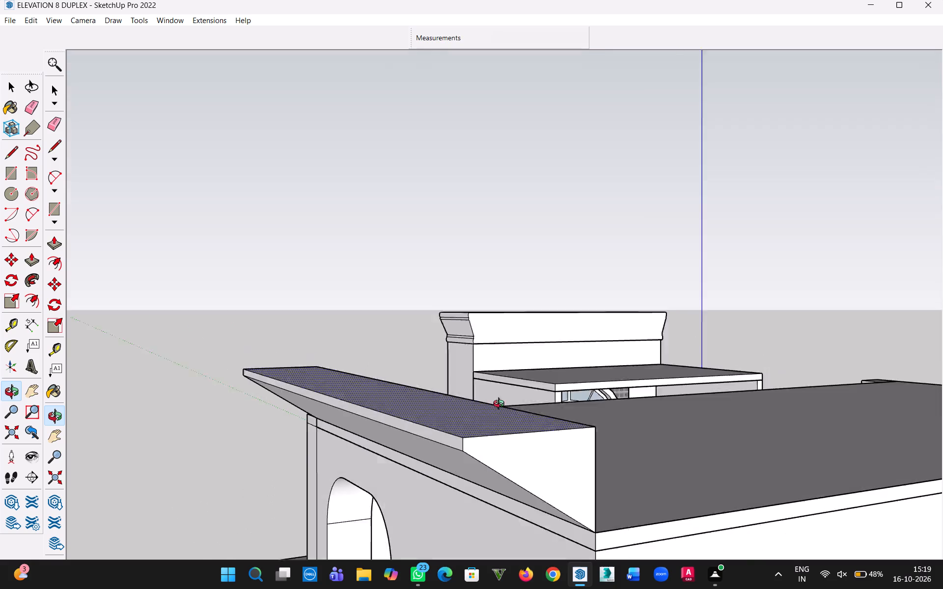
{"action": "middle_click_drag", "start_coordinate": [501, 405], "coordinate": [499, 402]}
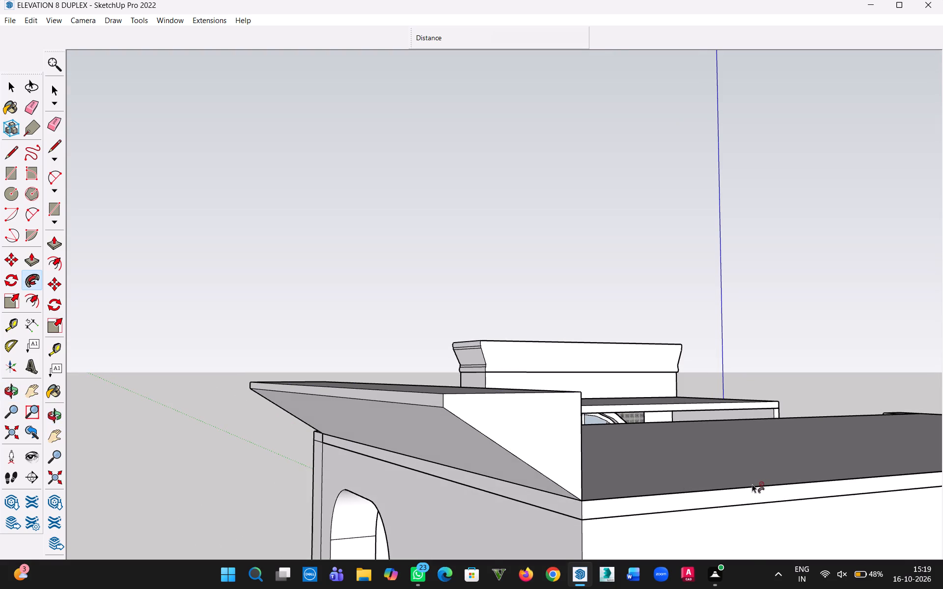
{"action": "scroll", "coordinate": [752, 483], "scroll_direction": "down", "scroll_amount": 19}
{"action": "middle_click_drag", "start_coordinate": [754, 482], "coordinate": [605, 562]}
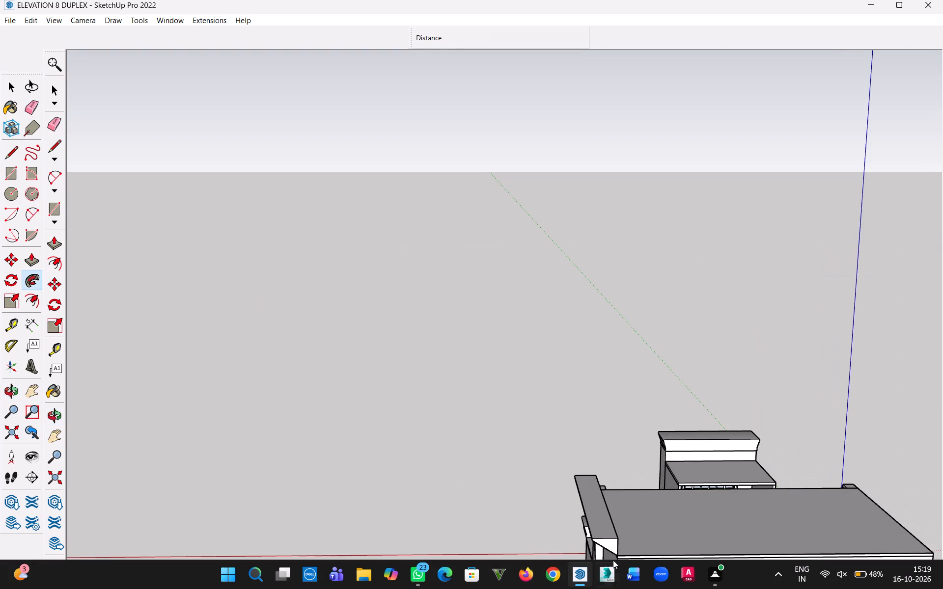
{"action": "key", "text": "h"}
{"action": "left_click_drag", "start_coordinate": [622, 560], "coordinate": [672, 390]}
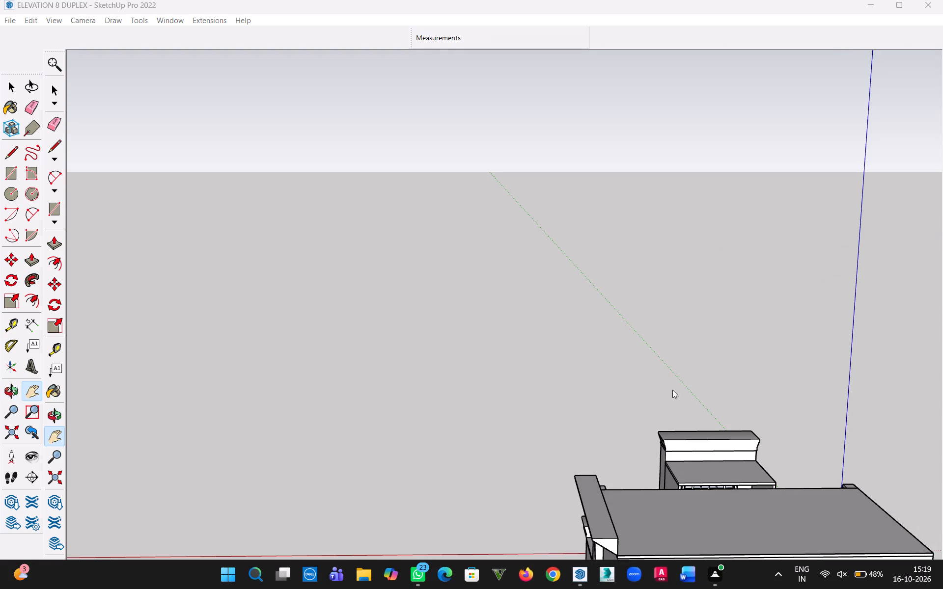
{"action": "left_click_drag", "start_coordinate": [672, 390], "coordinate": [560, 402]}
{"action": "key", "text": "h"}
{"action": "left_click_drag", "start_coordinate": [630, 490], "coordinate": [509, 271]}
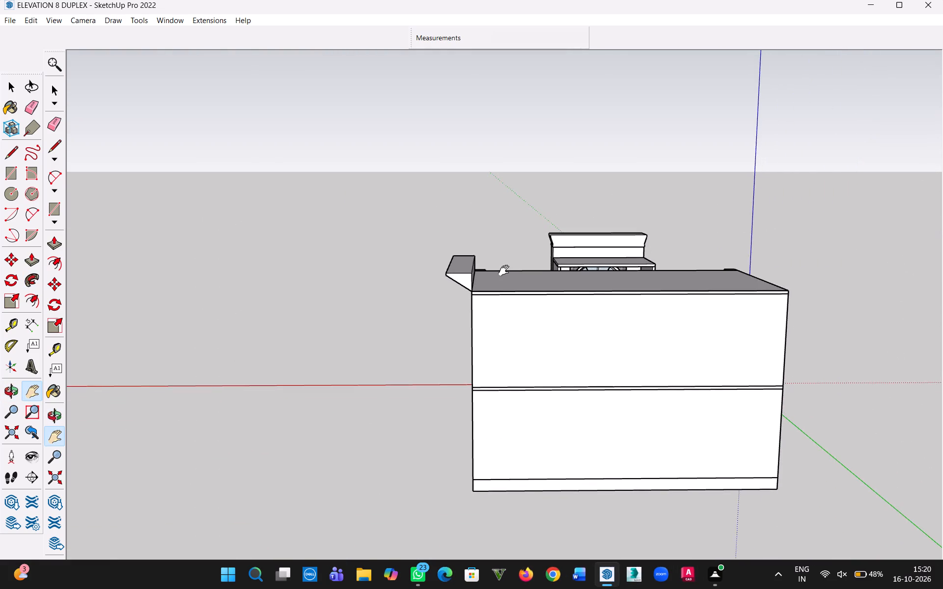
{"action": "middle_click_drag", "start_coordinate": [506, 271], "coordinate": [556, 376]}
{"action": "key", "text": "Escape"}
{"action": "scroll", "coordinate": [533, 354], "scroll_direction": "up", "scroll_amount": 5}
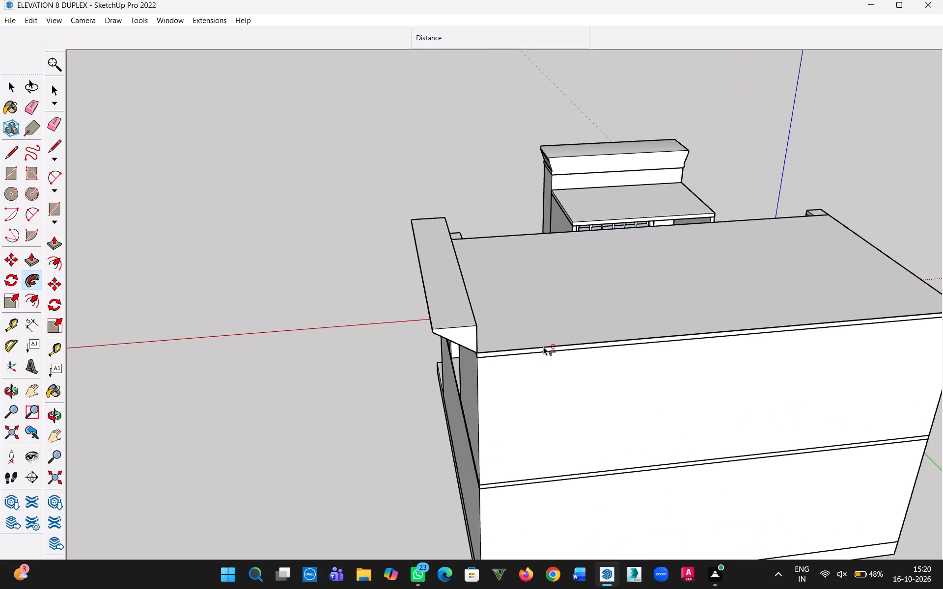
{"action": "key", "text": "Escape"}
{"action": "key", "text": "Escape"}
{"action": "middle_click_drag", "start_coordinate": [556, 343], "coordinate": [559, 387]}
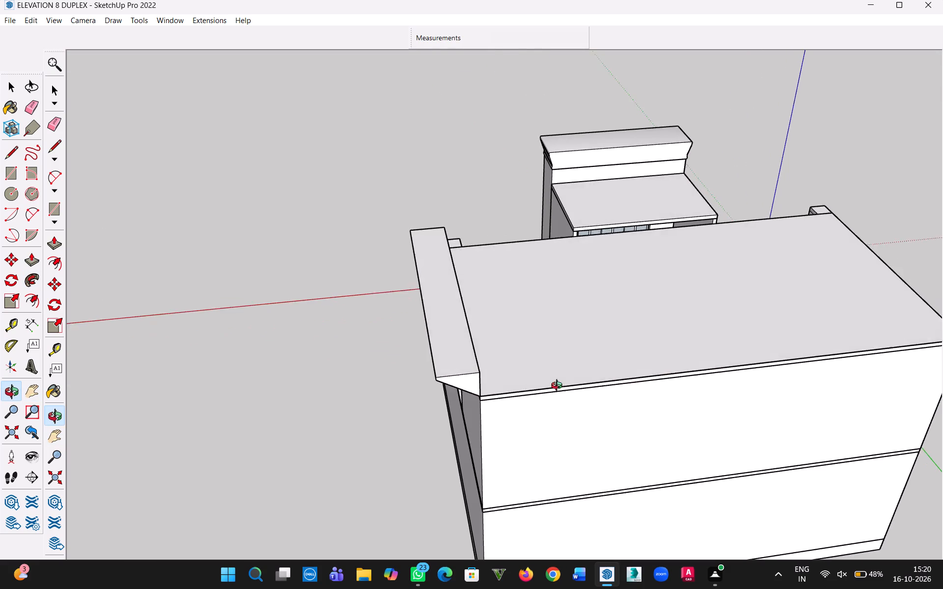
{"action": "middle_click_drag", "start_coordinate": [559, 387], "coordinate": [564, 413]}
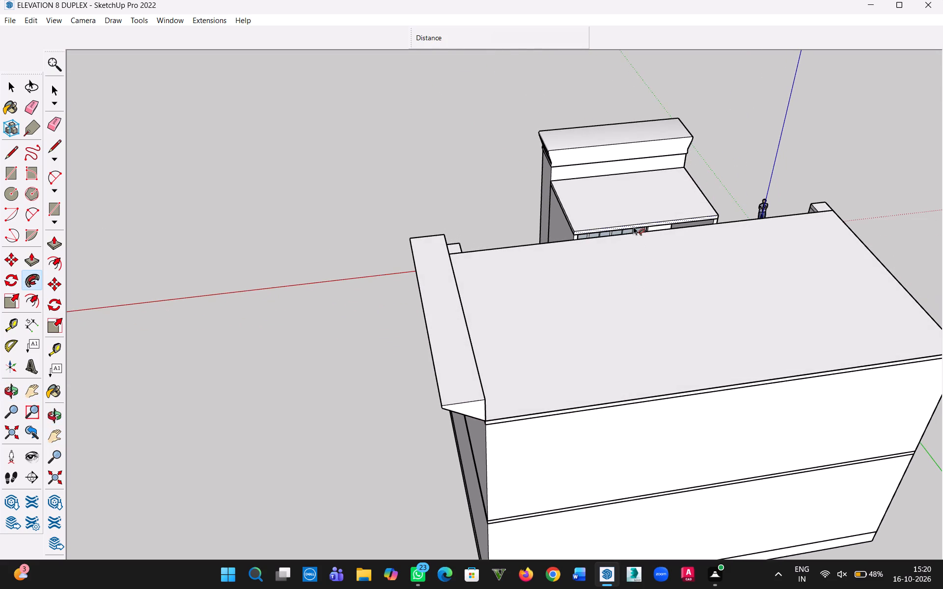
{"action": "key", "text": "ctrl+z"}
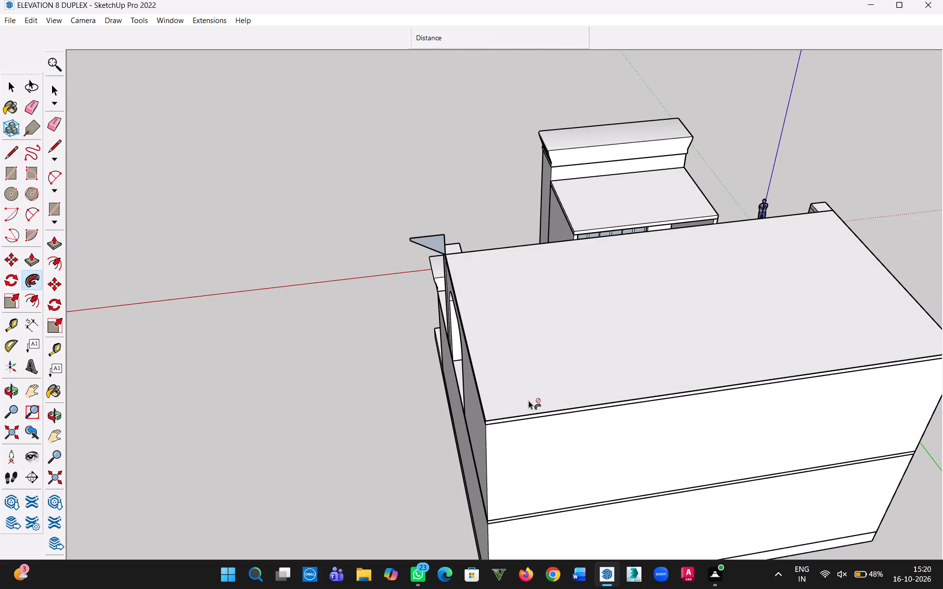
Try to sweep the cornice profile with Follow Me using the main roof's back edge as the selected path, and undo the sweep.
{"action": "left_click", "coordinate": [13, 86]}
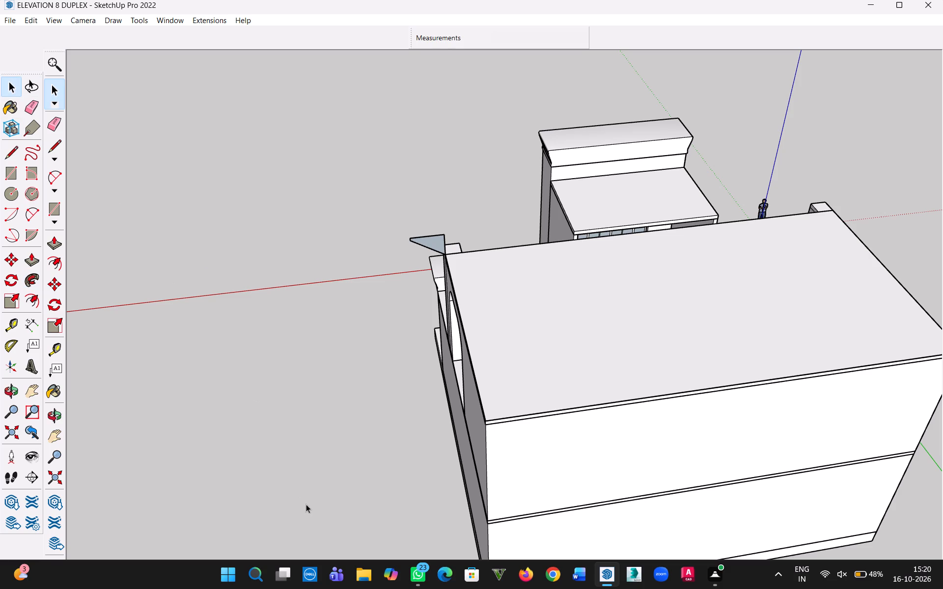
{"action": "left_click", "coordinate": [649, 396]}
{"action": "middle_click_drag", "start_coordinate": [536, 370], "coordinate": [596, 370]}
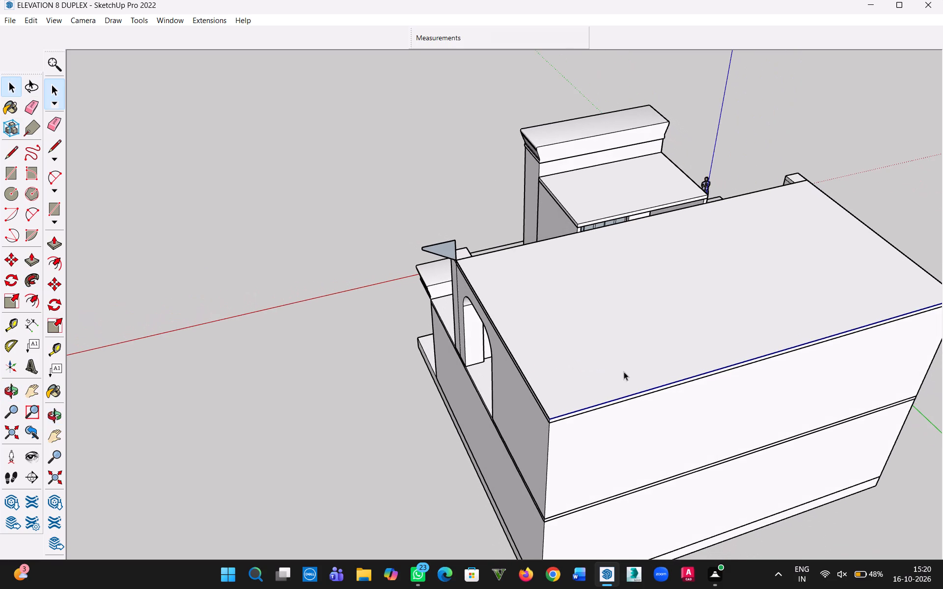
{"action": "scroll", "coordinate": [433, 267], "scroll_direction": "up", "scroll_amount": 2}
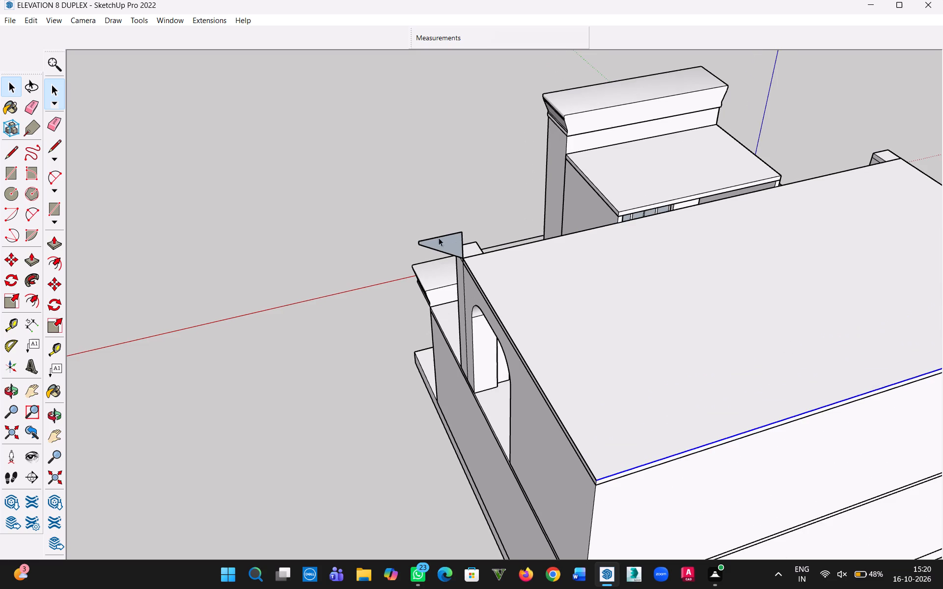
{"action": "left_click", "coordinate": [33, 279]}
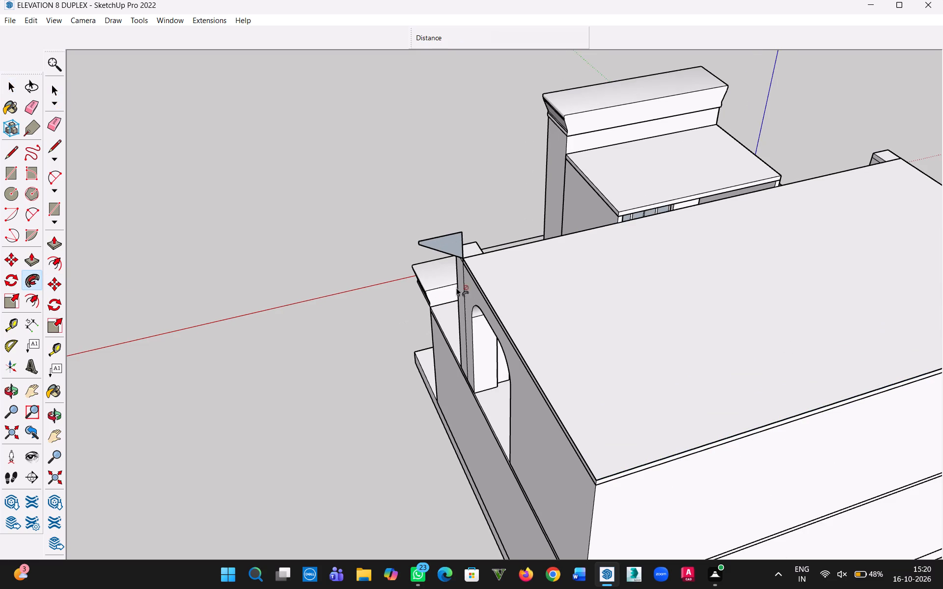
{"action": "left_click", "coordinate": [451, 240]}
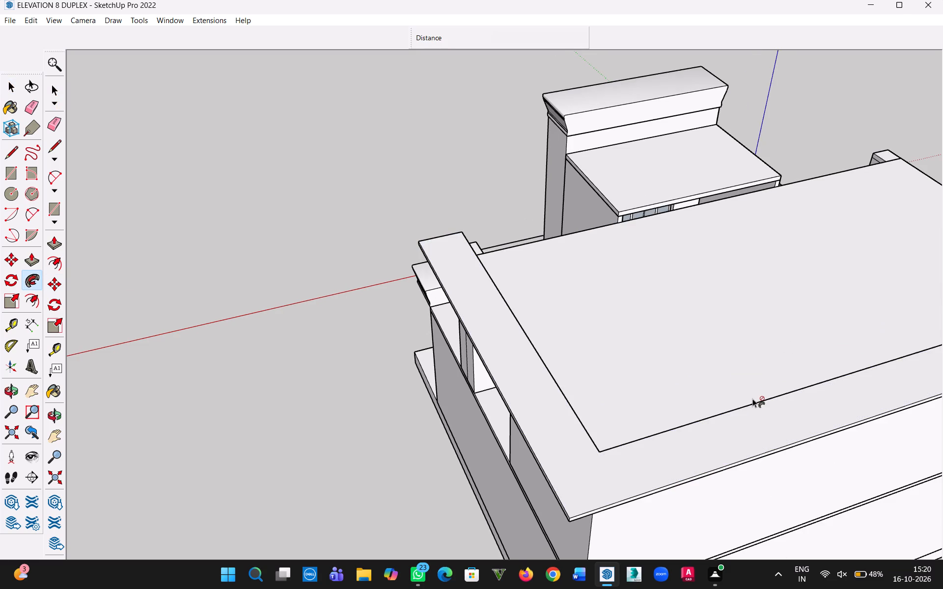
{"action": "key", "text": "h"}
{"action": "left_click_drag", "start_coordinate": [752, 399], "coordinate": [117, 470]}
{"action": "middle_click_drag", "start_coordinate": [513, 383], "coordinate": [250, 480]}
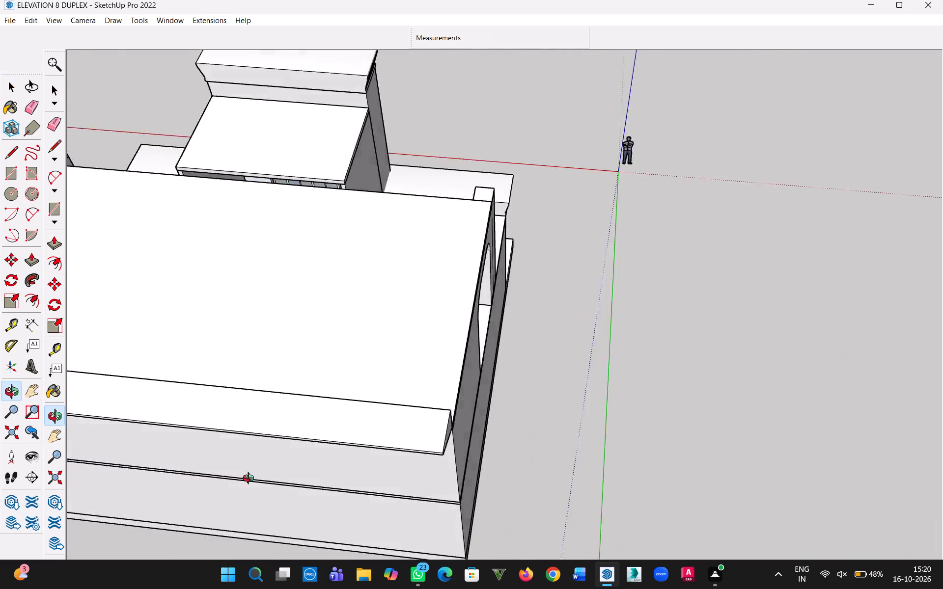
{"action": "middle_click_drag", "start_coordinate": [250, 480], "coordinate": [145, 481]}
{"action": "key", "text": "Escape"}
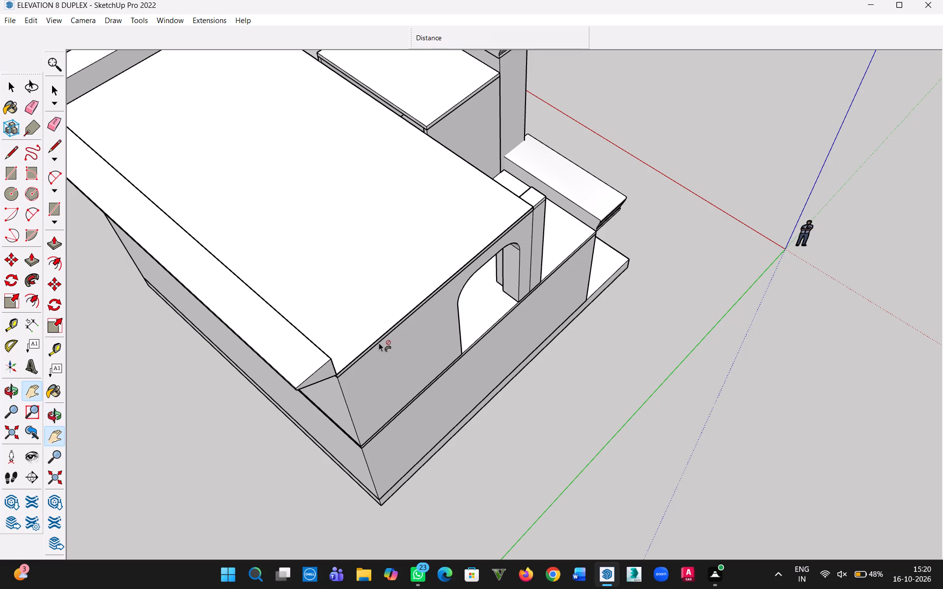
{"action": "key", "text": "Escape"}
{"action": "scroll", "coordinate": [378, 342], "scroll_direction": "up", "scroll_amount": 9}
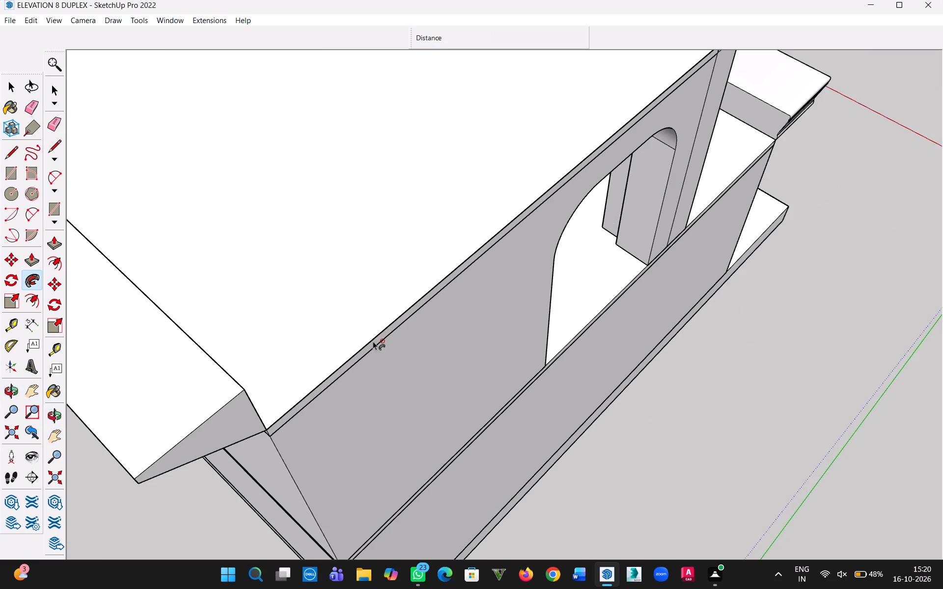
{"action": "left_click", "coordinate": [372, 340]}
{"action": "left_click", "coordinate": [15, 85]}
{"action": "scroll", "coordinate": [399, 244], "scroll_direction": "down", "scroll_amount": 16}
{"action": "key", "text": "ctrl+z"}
Sweep the cornice profile with Follow Me along the main roof's far front section, both side edges and back edge, selected together as the path.
{"action": "scroll", "coordinate": [416, 214], "scroll_direction": "up", "scroll_amount": 2}
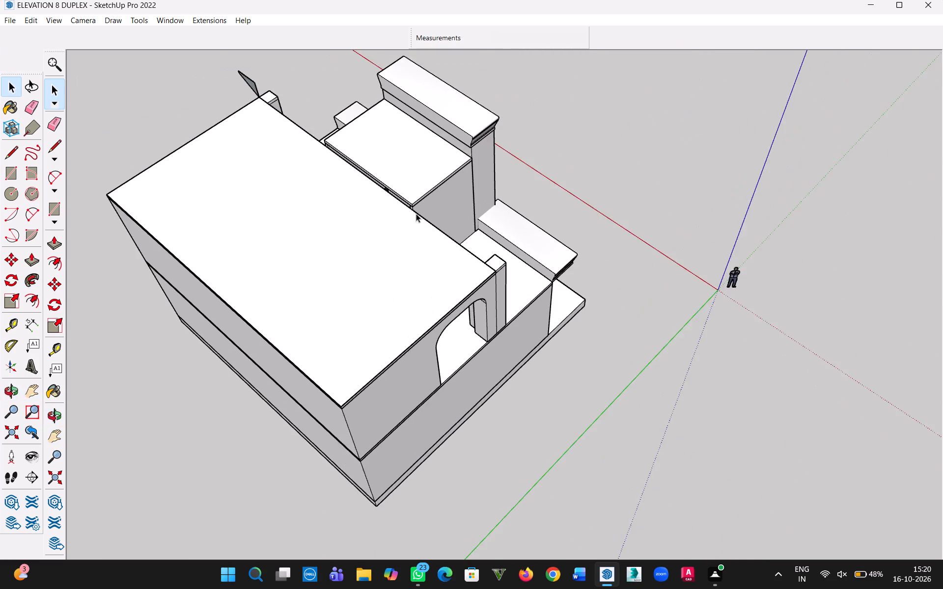
{"action": "scroll", "coordinate": [416, 214], "scroll_direction": "up", "scroll_amount": 4}
{"action": "left_click", "coordinate": [471, 250]}
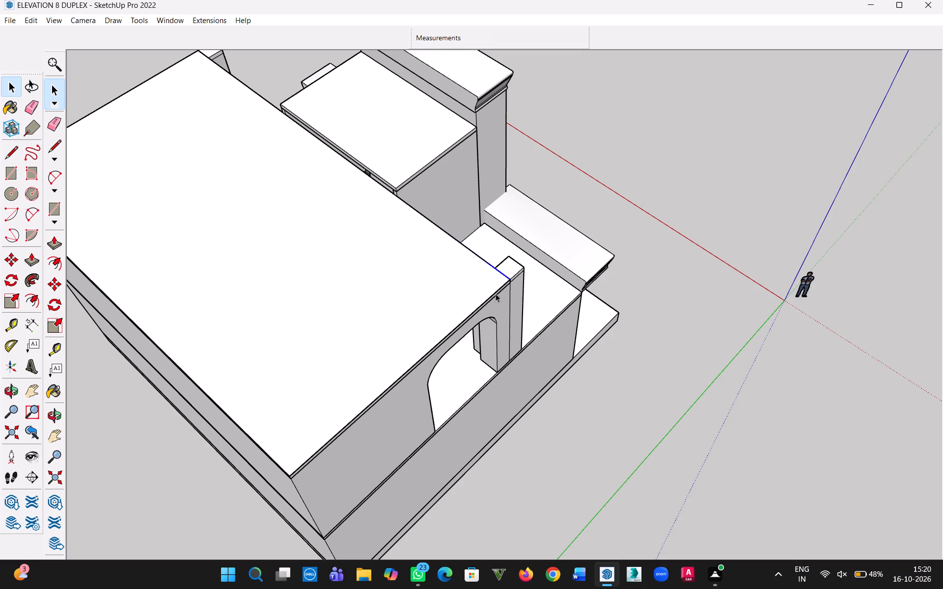
{"action": "left_click", "coordinate": [454, 327], "text": "ctrl"}
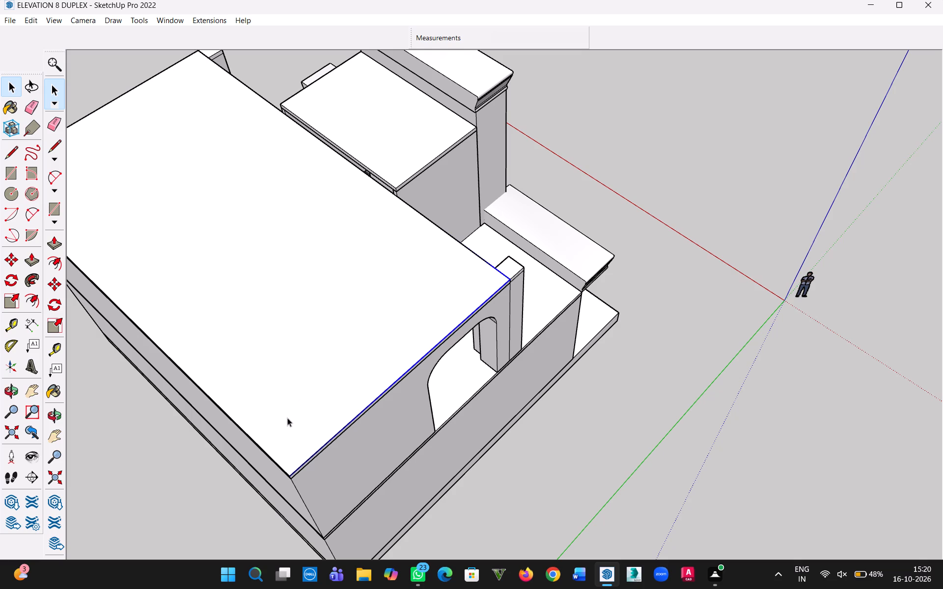
{"action": "key", "text": "h"}
{"action": "middle_click_drag", "start_coordinate": [293, 466], "coordinate": [684, 392]}
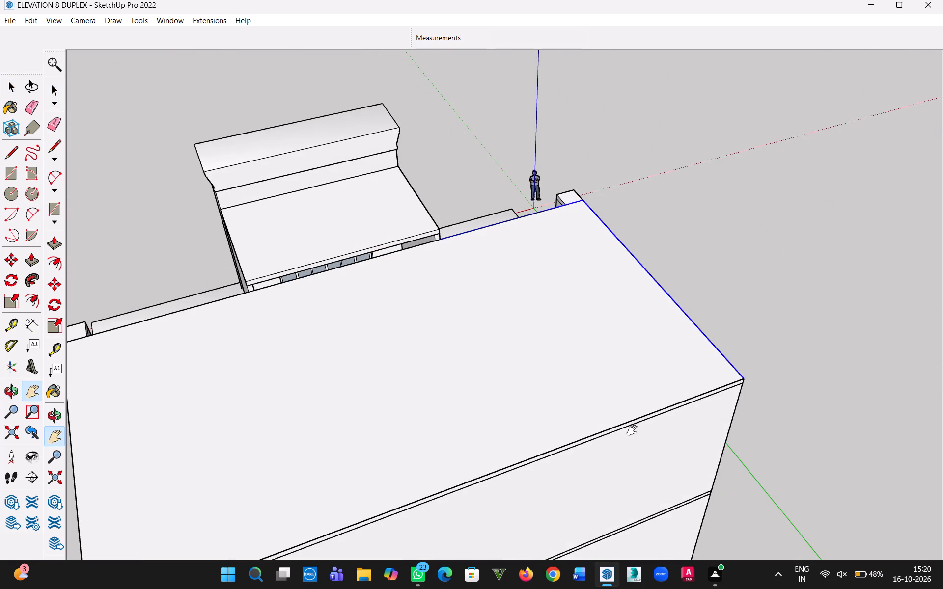
{"action": "key", "text": "Escape"}
{"action": "left_click", "coordinate": [628, 421], "text": "ctrl"}
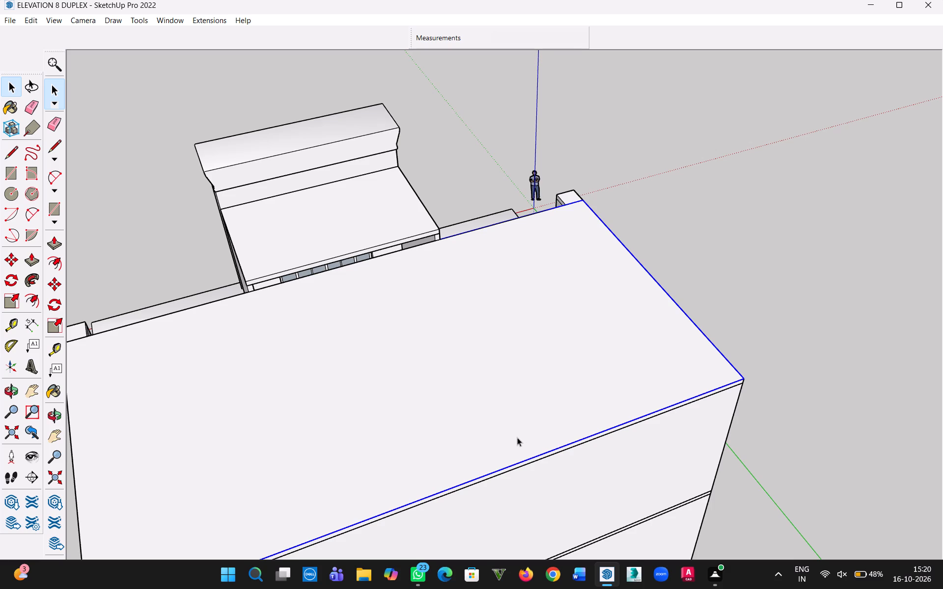
{"action": "scroll", "coordinate": [517, 437], "scroll_direction": "down", "scroll_amount": 3}
{"action": "key", "text": "h"}
{"action": "left_click_drag", "start_coordinate": [447, 446], "coordinate": [647, 356]}
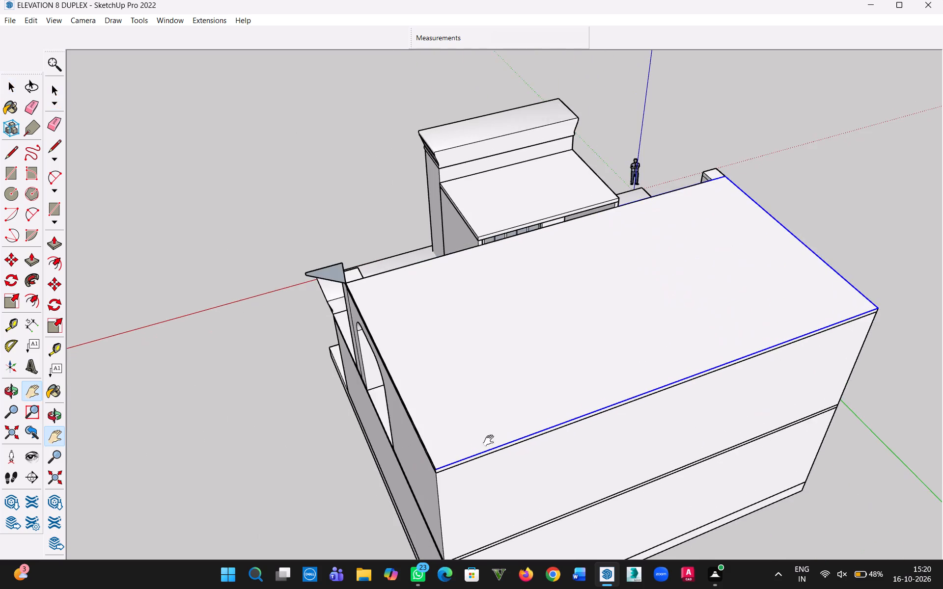
{"action": "middle_click_drag", "start_coordinate": [444, 440], "coordinate": [573, 414]}
{"action": "scroll", "coordinate": [444, 376], "scroll_direction": "up", "scroll_amount": 3}
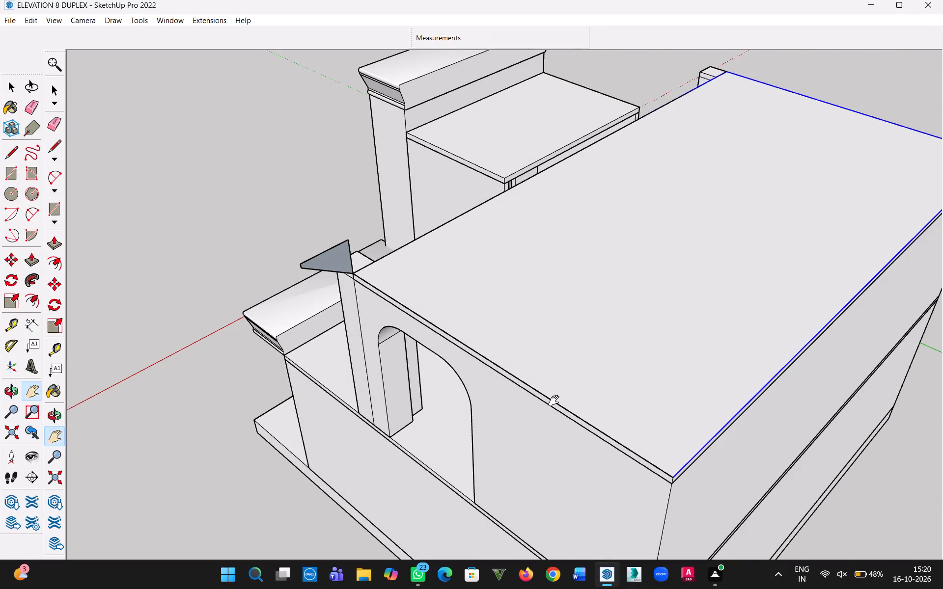
{"action": "key", "text": "Escape"}
{"action": "left_click", "coordinate": [564, 407], "text": "ctrl"}
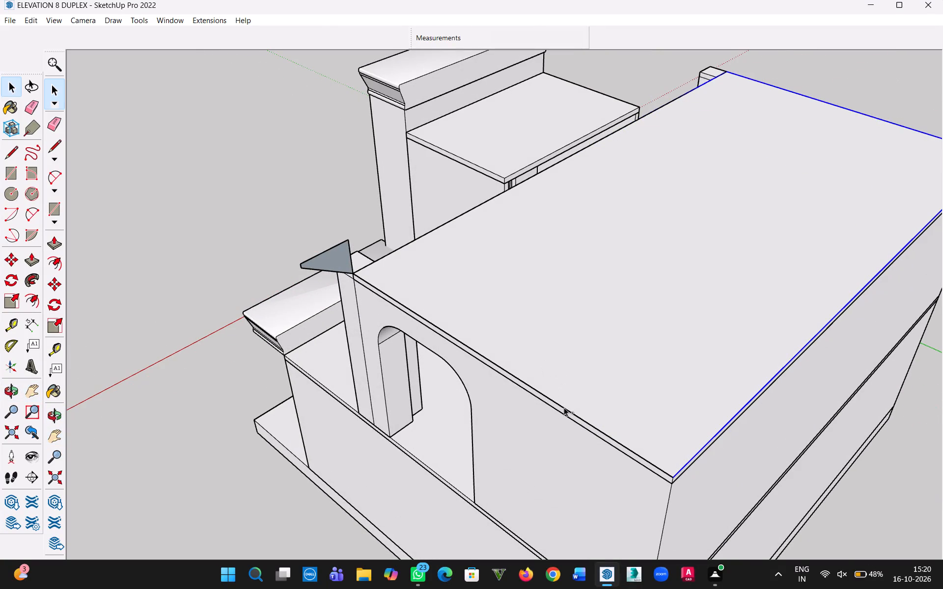
{"action": "left_click", "coordinate": [32, 279]}
{"action": "left_click", "coordinate": [331, 263]}
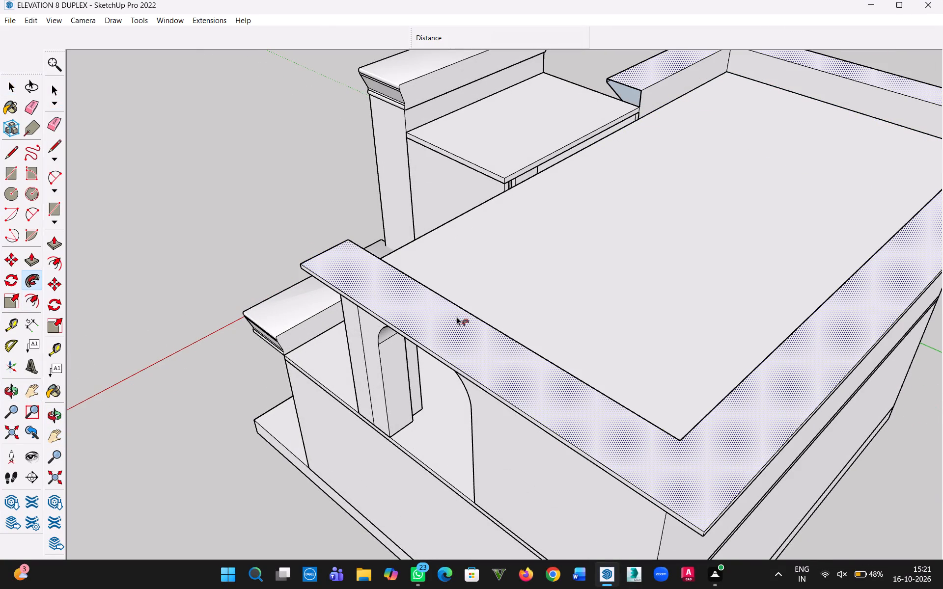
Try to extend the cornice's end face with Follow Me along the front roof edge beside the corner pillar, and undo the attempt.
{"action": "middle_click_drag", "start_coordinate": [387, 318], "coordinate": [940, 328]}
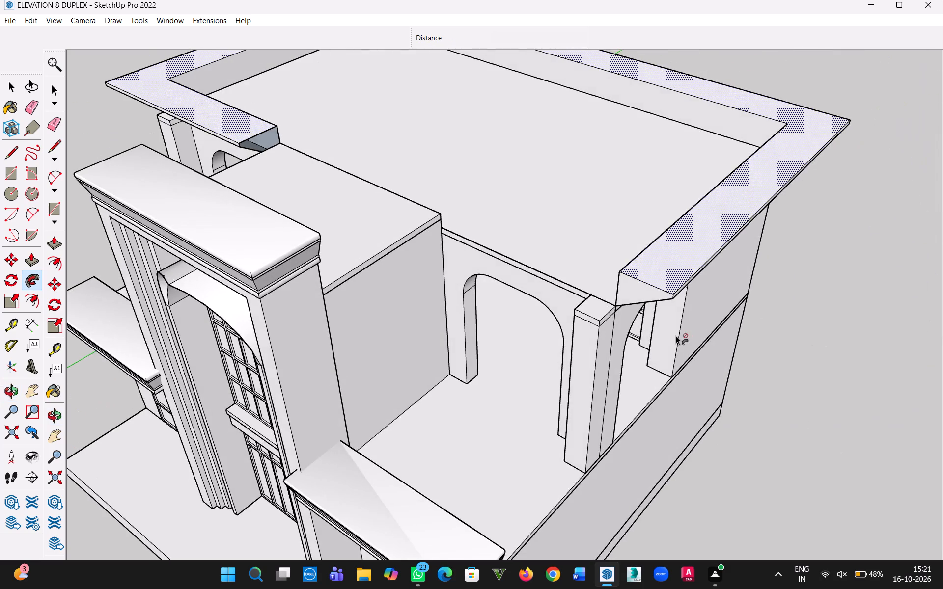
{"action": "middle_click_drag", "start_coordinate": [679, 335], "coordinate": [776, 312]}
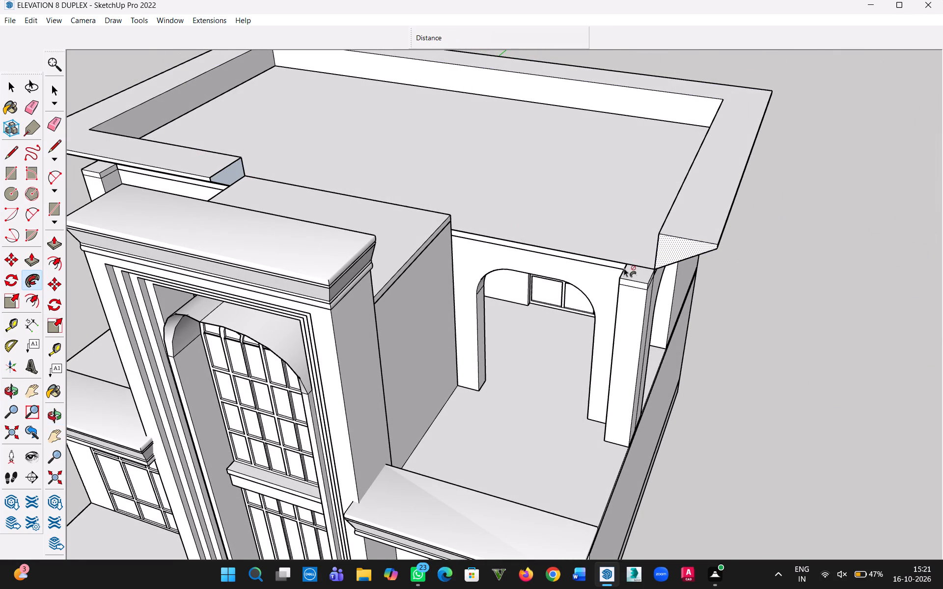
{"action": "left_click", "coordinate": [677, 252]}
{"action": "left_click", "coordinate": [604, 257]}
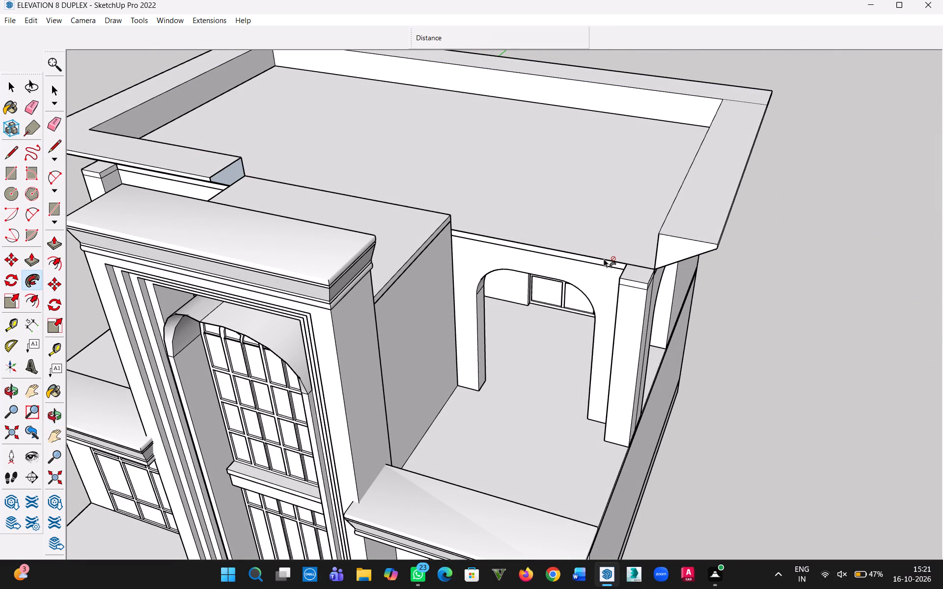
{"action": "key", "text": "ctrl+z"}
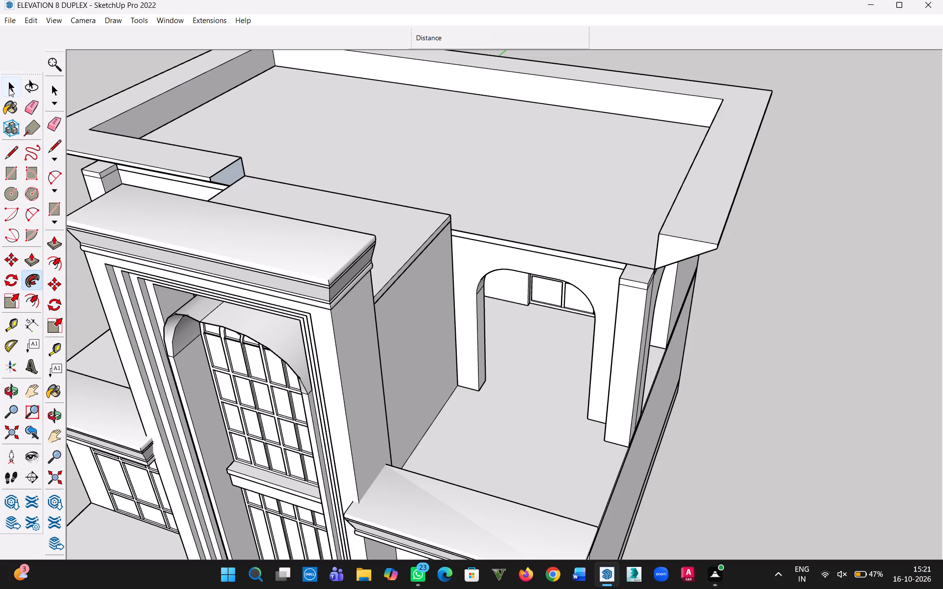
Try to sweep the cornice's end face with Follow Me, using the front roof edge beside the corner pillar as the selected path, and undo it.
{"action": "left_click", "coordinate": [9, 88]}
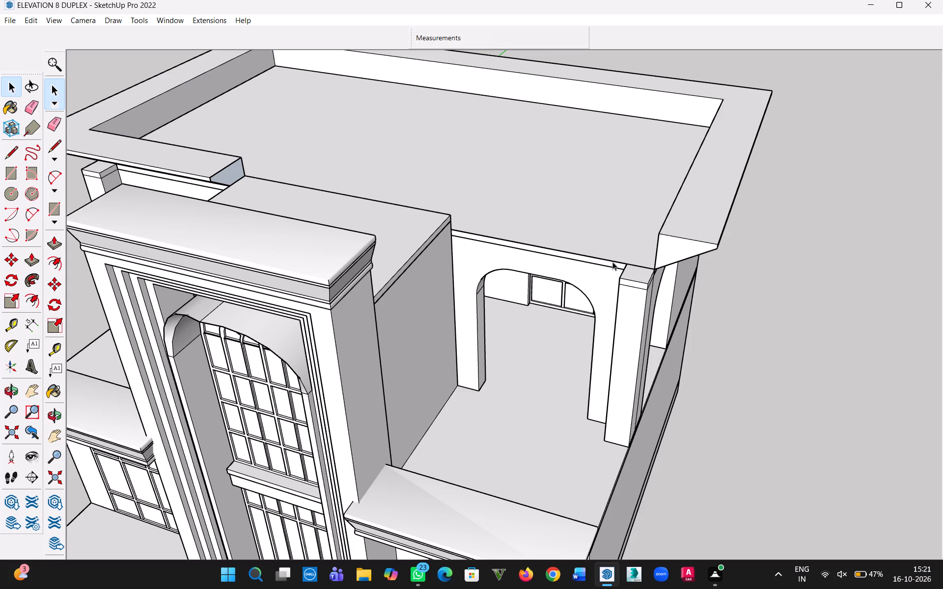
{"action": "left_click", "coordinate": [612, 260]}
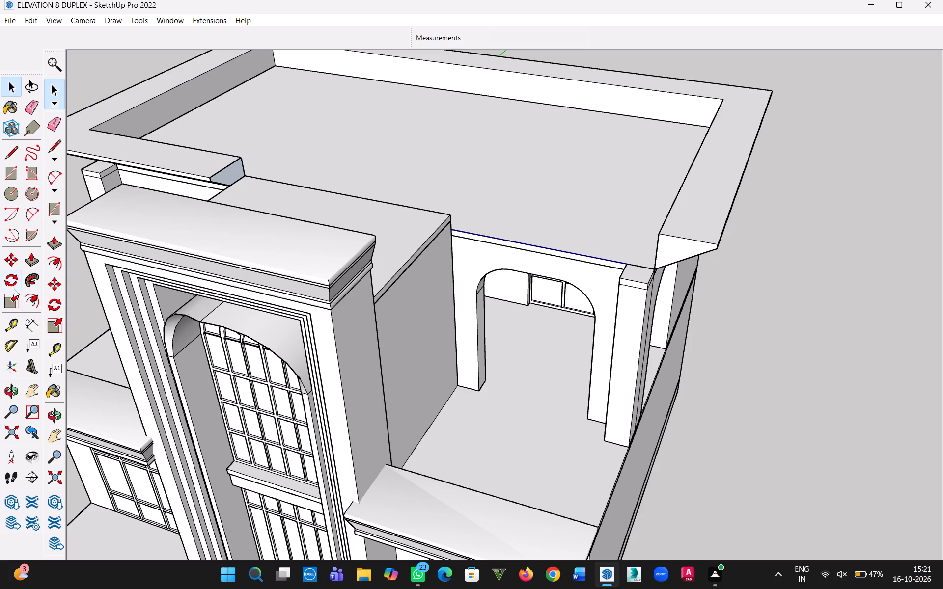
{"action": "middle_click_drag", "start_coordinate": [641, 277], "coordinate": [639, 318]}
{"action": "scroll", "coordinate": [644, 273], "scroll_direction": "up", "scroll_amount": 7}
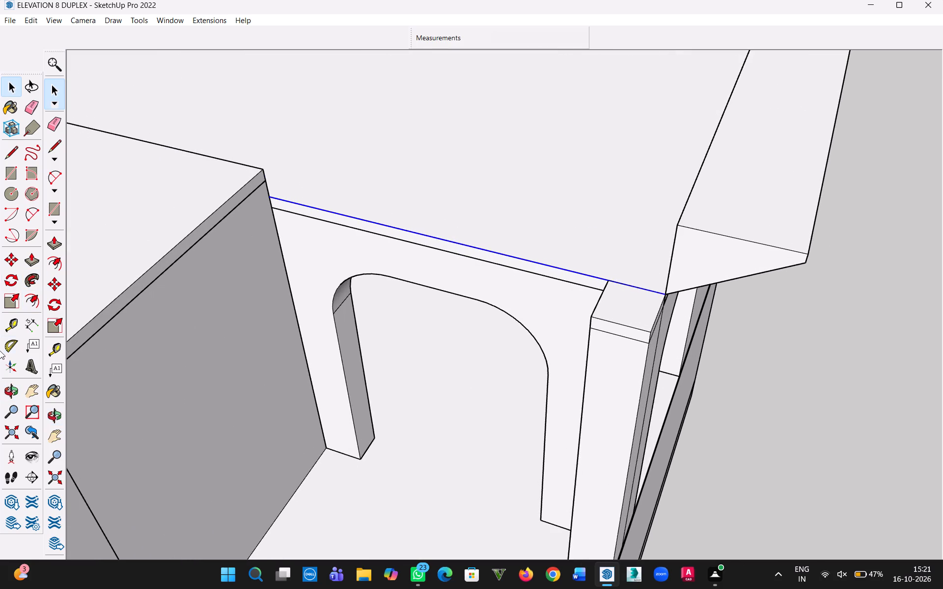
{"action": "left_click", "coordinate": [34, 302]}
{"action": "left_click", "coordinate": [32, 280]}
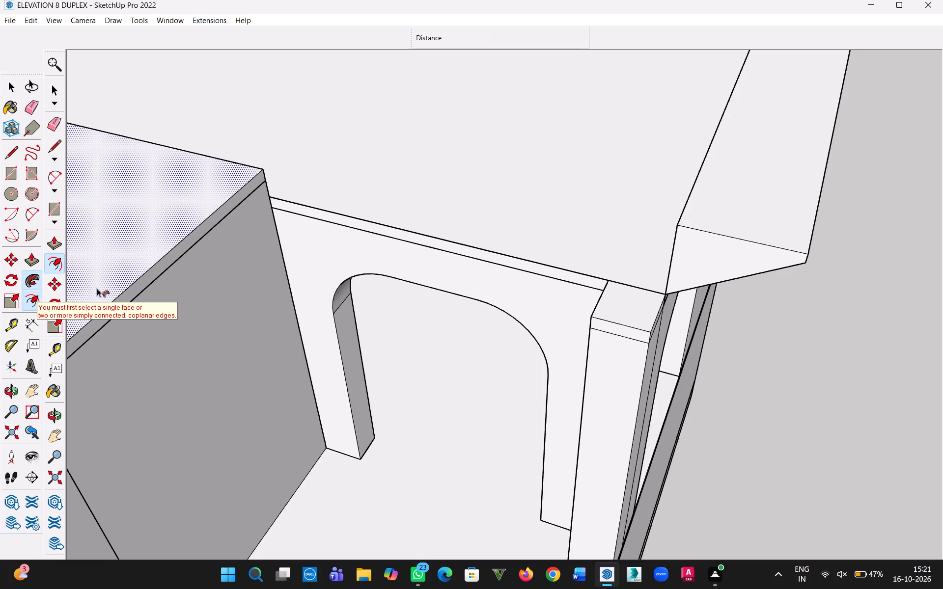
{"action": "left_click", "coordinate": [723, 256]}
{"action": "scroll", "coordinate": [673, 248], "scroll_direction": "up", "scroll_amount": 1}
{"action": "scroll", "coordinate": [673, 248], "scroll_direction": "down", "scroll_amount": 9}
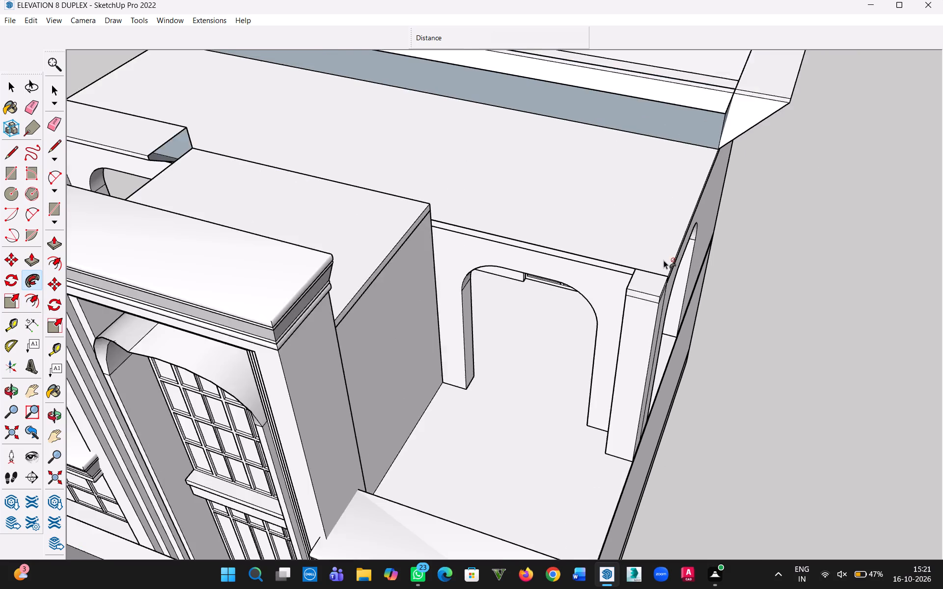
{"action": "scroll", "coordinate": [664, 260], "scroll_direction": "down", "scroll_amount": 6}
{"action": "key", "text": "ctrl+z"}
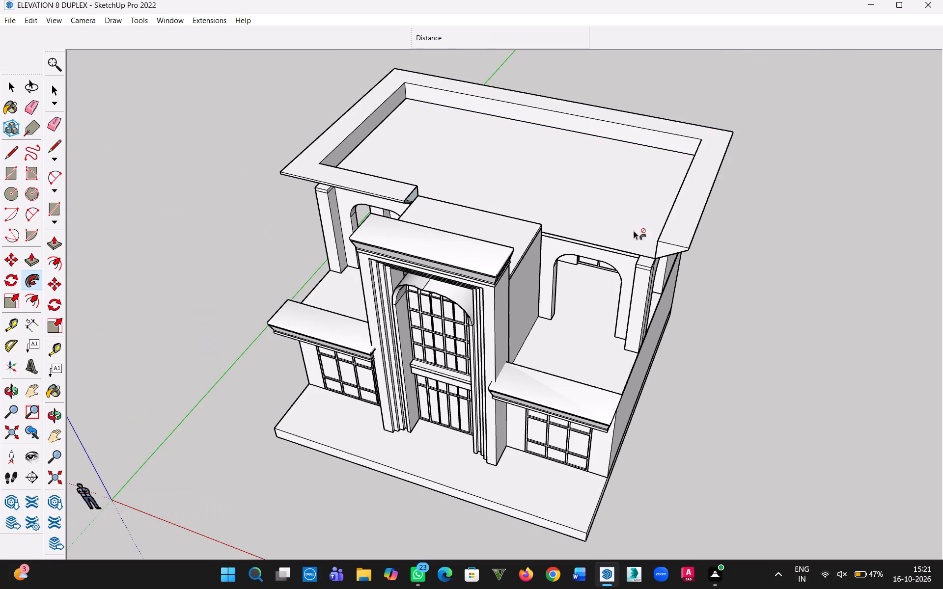
Undo the cornice sweep around the main roof, back to the bare profile at the roof corner.
{"action": "middle_click_drag", "start_coordinate": [630, 241], "coordinate": [702, 225]}
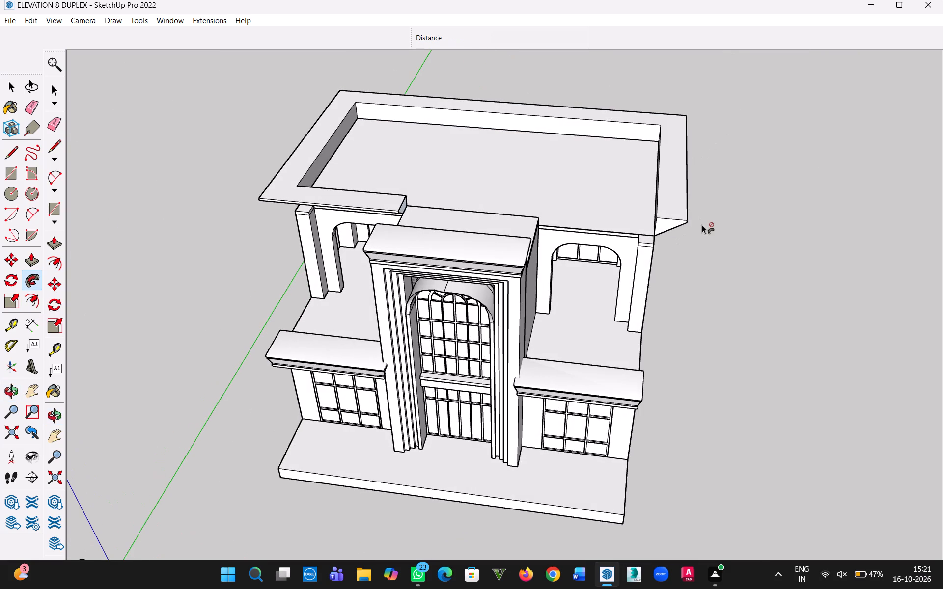
{"action": "key", "text": "ctrl+z"}
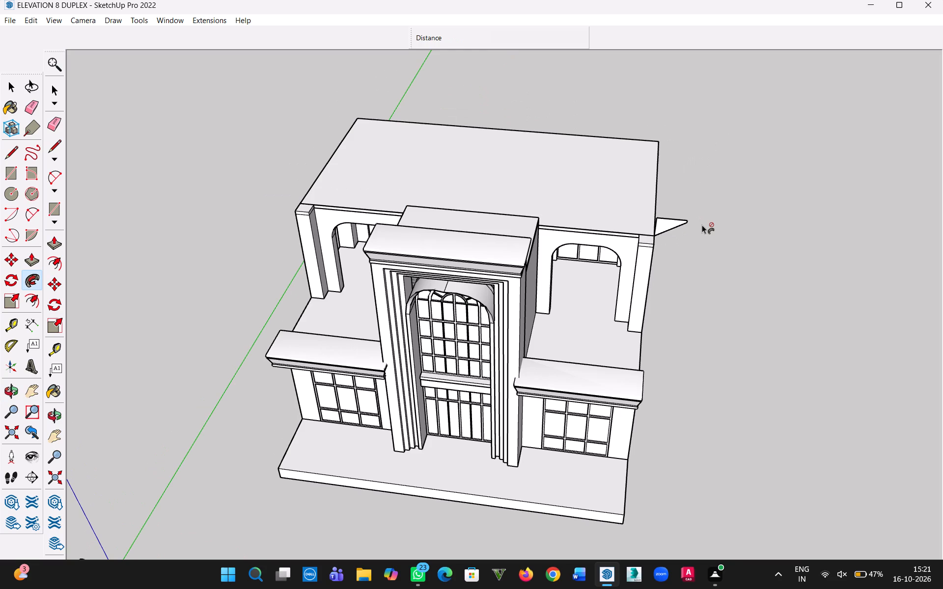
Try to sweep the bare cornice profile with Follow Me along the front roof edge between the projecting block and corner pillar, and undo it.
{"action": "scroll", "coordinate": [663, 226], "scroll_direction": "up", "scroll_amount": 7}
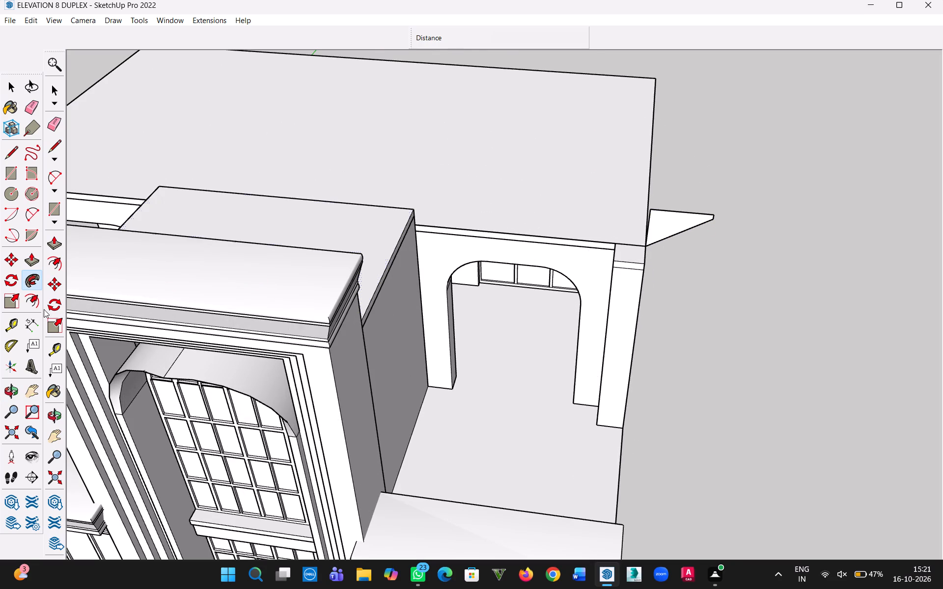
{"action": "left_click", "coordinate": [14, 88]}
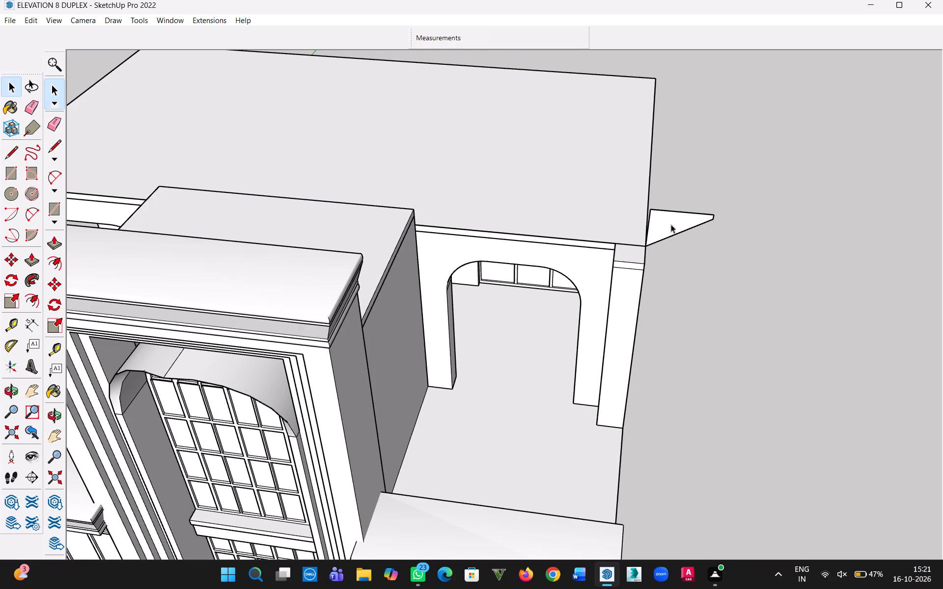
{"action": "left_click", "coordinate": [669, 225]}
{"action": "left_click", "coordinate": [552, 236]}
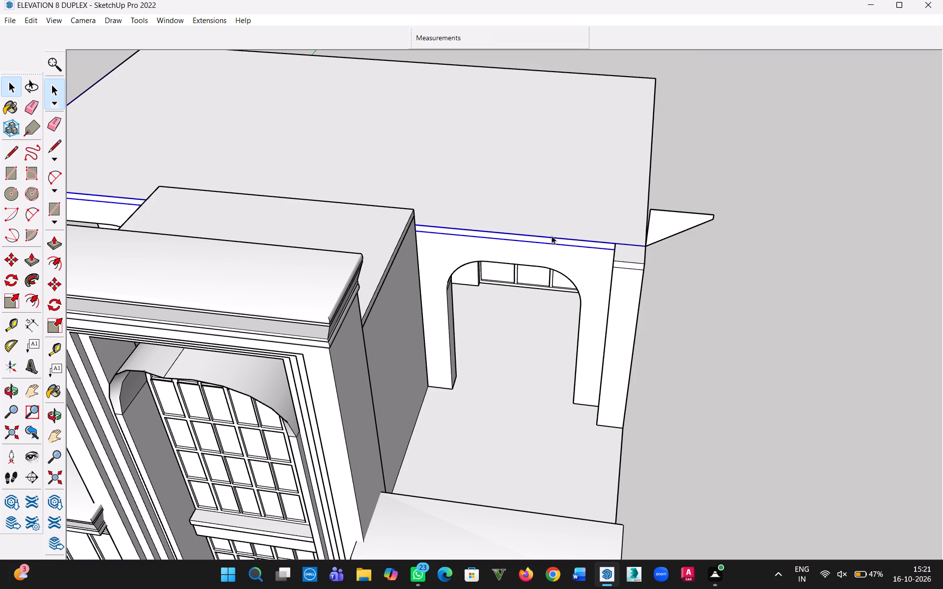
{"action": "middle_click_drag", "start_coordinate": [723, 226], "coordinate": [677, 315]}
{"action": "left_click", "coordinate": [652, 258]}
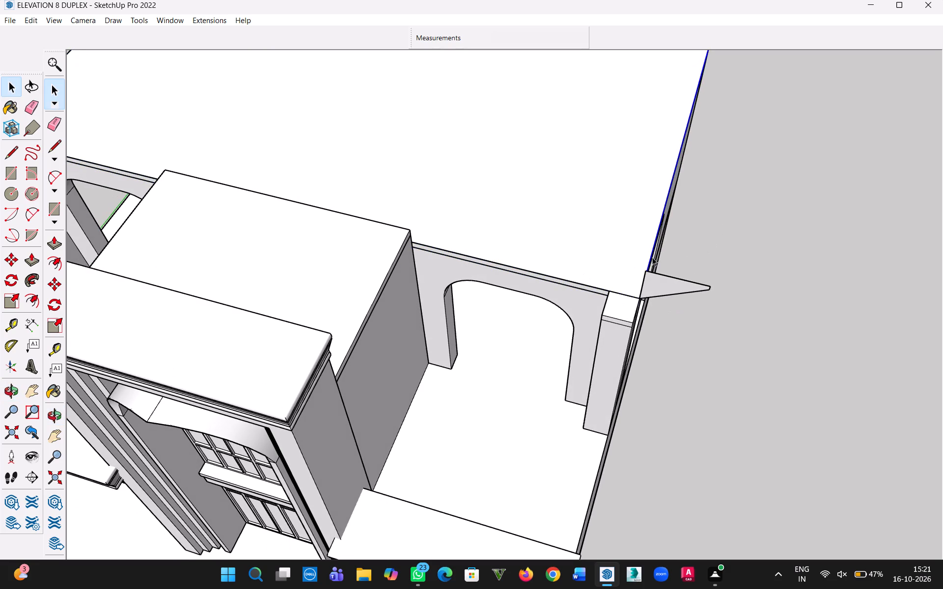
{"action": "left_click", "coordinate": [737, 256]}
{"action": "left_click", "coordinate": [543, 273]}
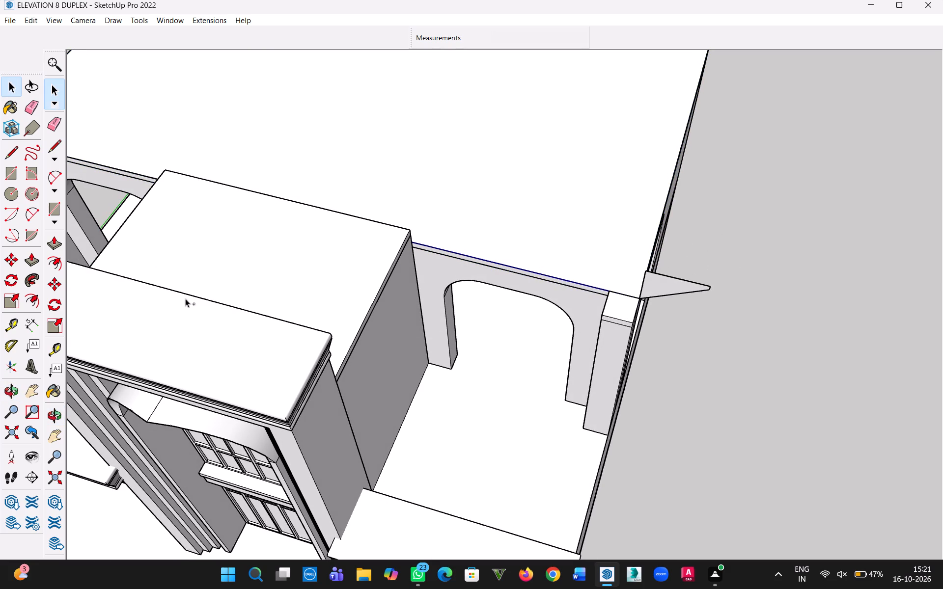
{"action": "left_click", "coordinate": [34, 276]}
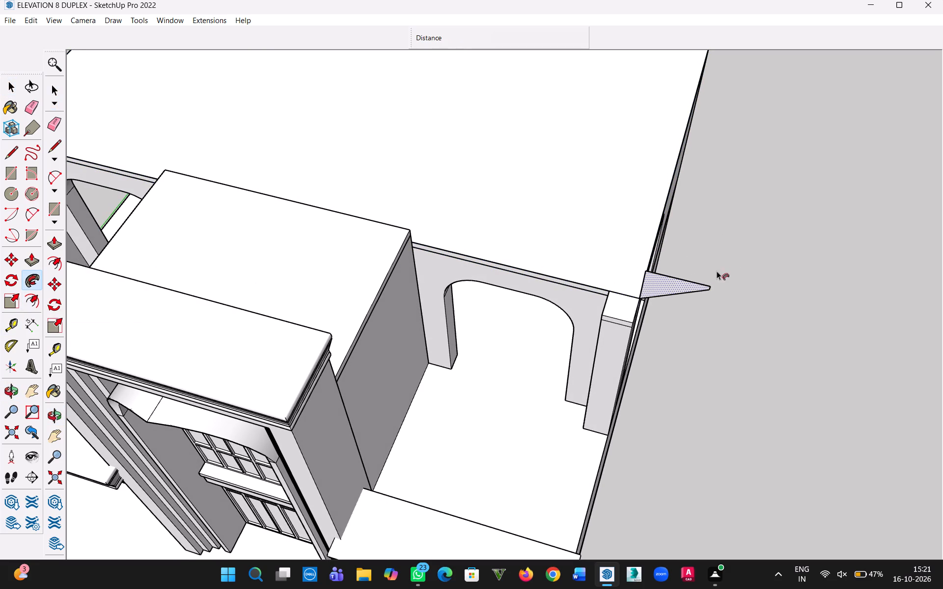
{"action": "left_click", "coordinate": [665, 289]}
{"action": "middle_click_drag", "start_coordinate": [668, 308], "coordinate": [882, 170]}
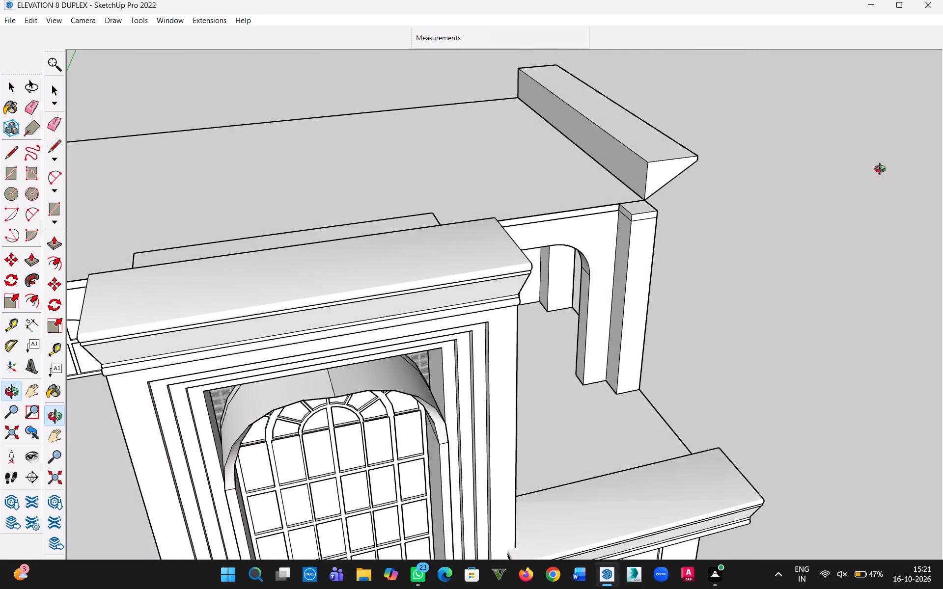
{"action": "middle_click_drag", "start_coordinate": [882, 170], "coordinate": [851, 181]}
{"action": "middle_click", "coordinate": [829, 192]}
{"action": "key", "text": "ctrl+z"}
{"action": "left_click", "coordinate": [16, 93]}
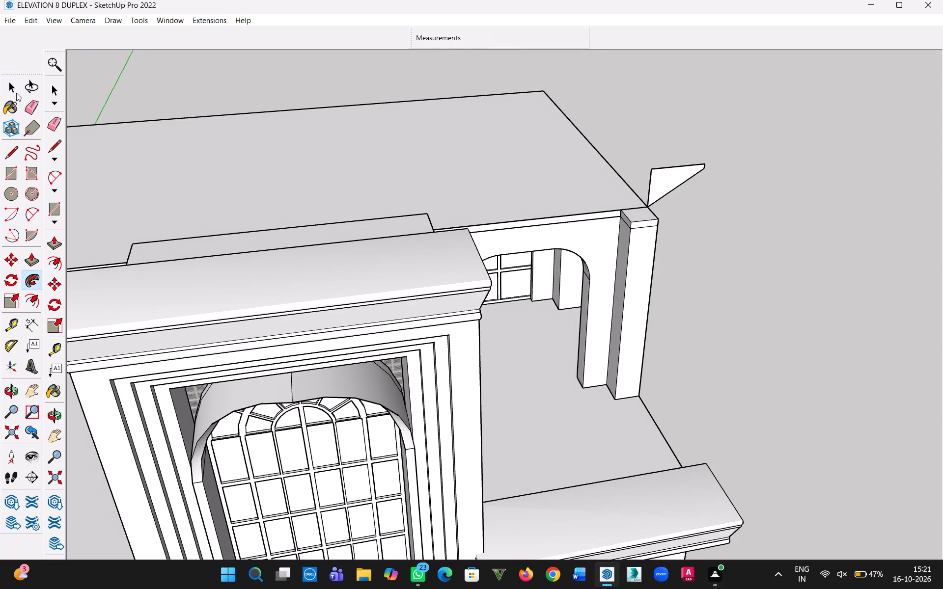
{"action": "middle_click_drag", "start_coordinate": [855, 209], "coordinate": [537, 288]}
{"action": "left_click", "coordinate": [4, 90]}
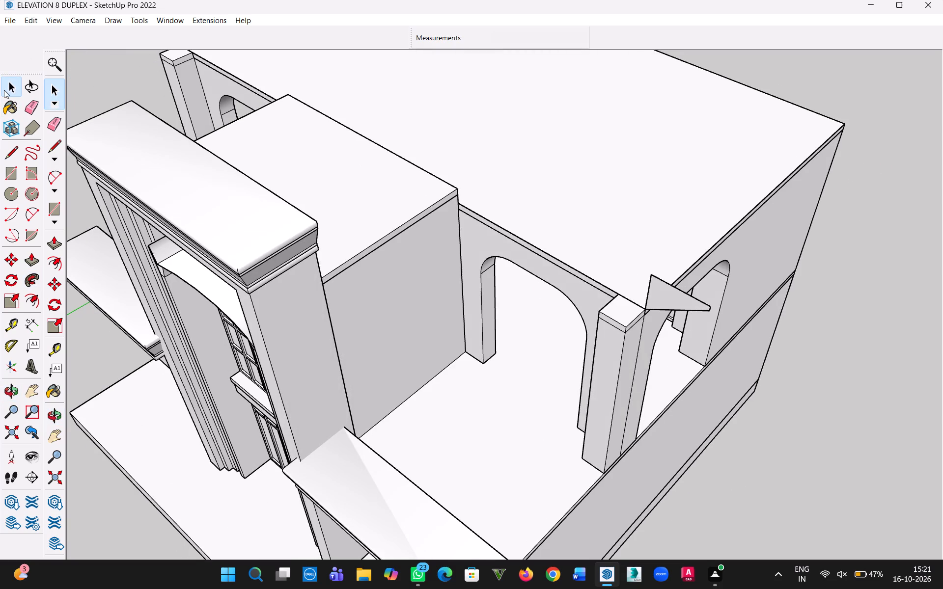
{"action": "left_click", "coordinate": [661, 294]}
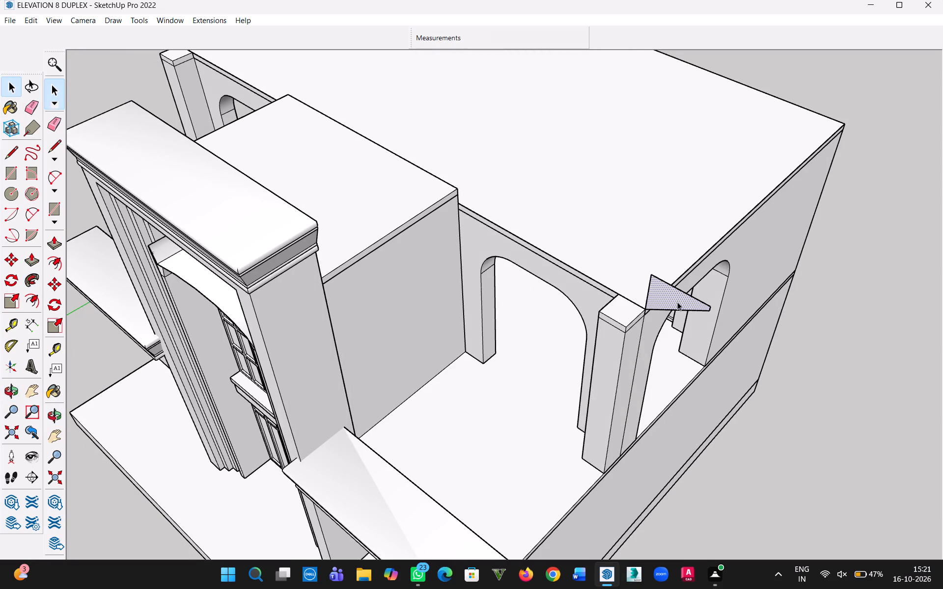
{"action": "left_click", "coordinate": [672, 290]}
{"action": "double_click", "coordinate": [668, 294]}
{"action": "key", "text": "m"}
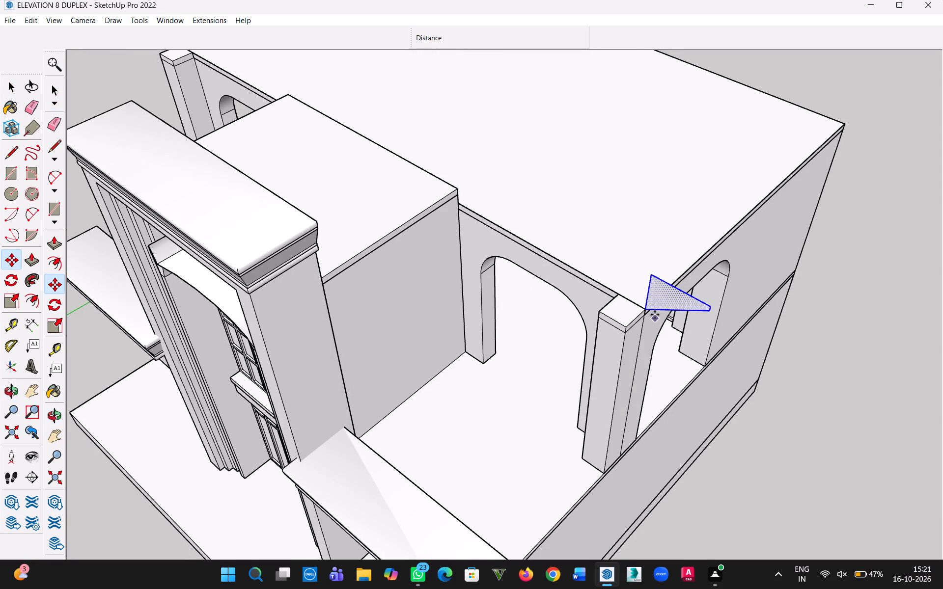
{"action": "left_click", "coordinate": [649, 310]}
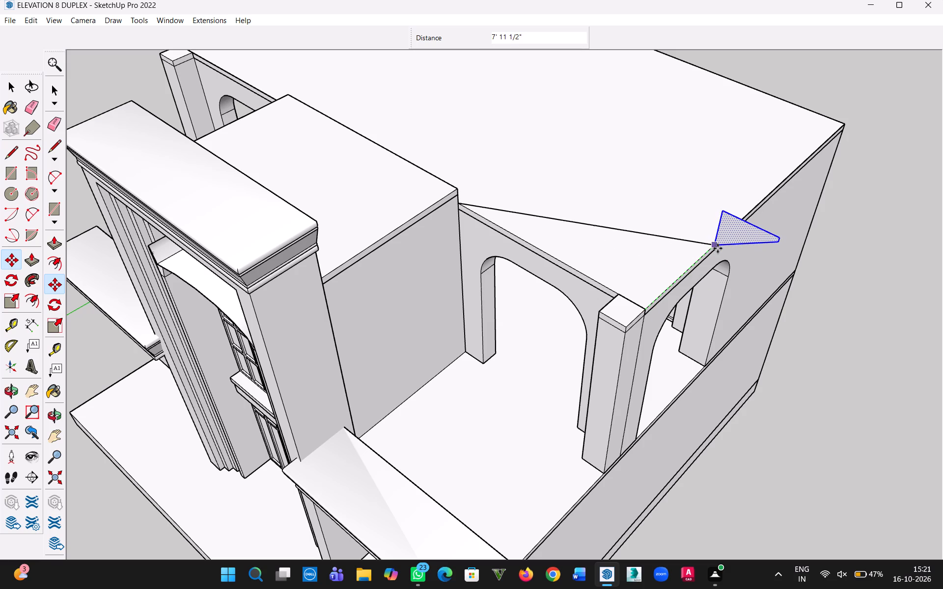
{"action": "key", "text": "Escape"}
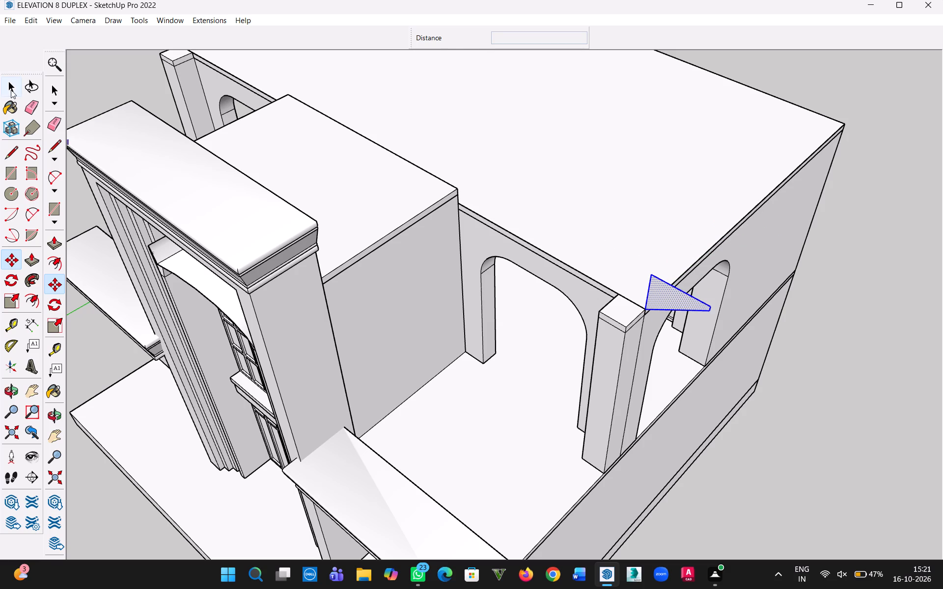
Group the cornice profile together with the main roof's connected top edges and open the group for editing.
{"action": "left_click", "coordinate": [11, 90]}
{"action": "triple_click", "coordinate": [668, 293]}
{"action": "double_click", "coordinate": [668, 293]}
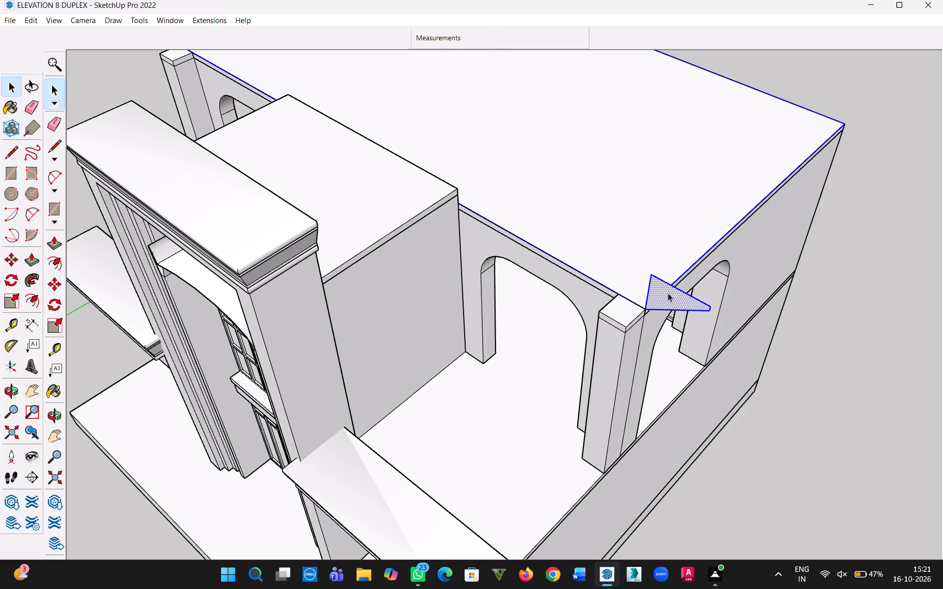
{"action": "right_click", "coordinate": [668, 293]}
{"action": "left_click", "coordinate": [721, 392]}
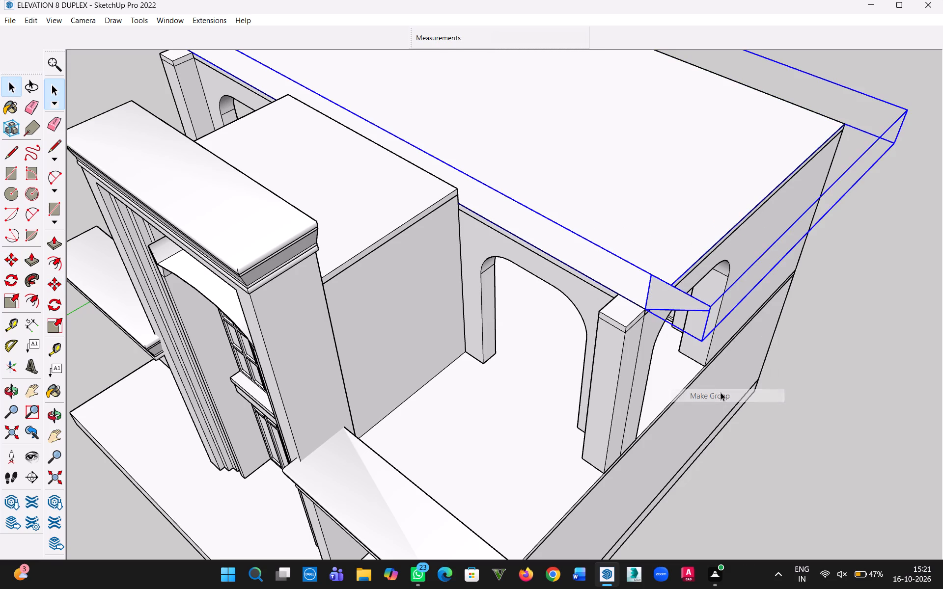
{"action": "middle_click_drag", "start_coordinate": [801, 300], "coordinate": [790, 305]}
{"action": "double_click", "coordinate": [661, 312]}
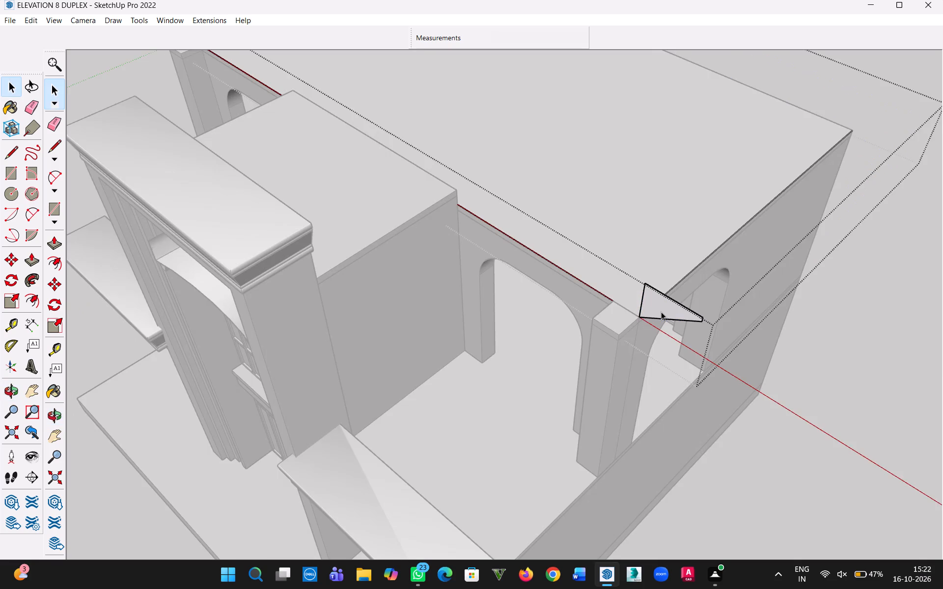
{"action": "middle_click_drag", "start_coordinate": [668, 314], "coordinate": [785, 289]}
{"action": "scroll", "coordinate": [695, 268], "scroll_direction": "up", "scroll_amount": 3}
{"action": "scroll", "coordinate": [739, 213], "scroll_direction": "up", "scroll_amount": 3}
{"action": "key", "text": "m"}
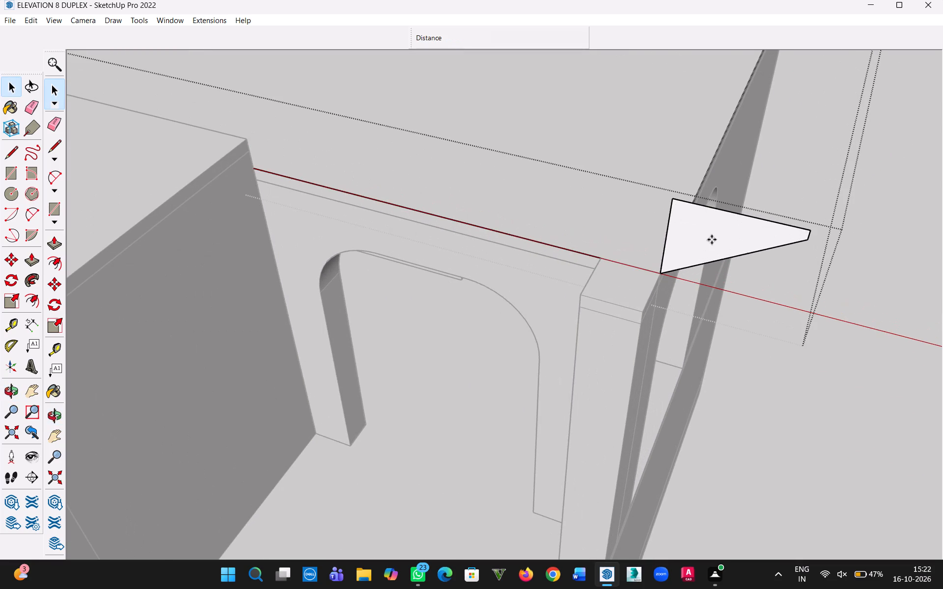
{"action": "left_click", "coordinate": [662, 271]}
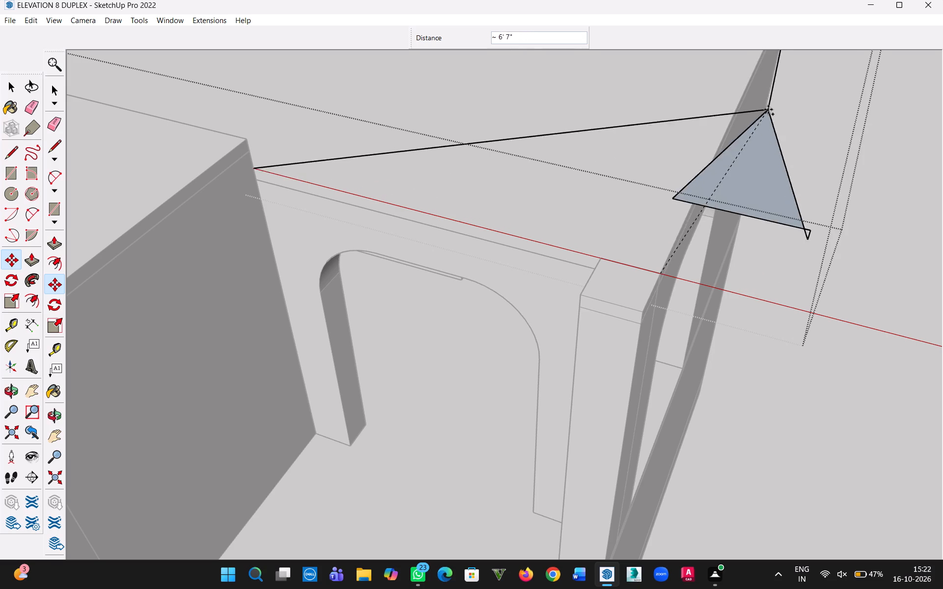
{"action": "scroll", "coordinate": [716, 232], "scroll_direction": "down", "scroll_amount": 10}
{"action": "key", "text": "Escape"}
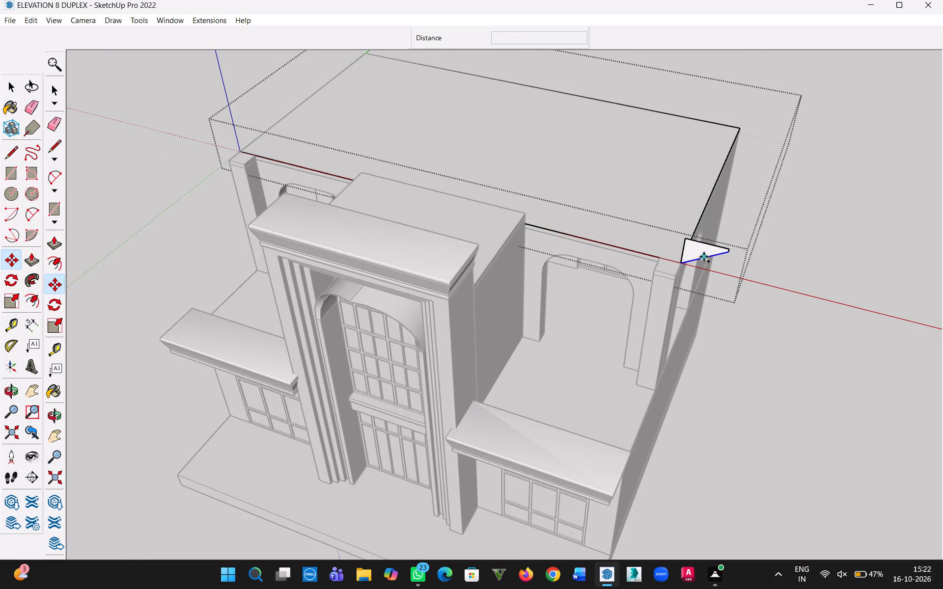
Draw a 2' line inside the group along the front roof edge, from the corner pillar's inner corner to the profile's lower corner.
{"action": "scroll", "coordinate": [704, 257], "scroll_direction": "up", "scroll_amount": 7}
{"action": "left_click", "coordinate": [8, 87]}
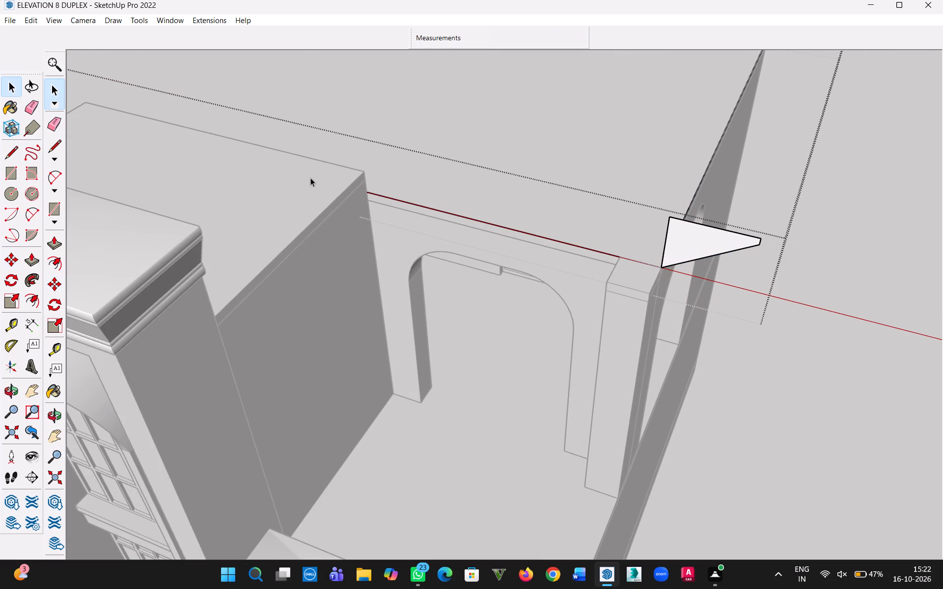
{"action": "scroll", "coordinate": [639, 295], "scroll_direction": "up", "scroll_amount": 7}
{"action": "scroll", "coordinate": [677, 238], "scroll_direction": "up", "scroll_amount": 3}
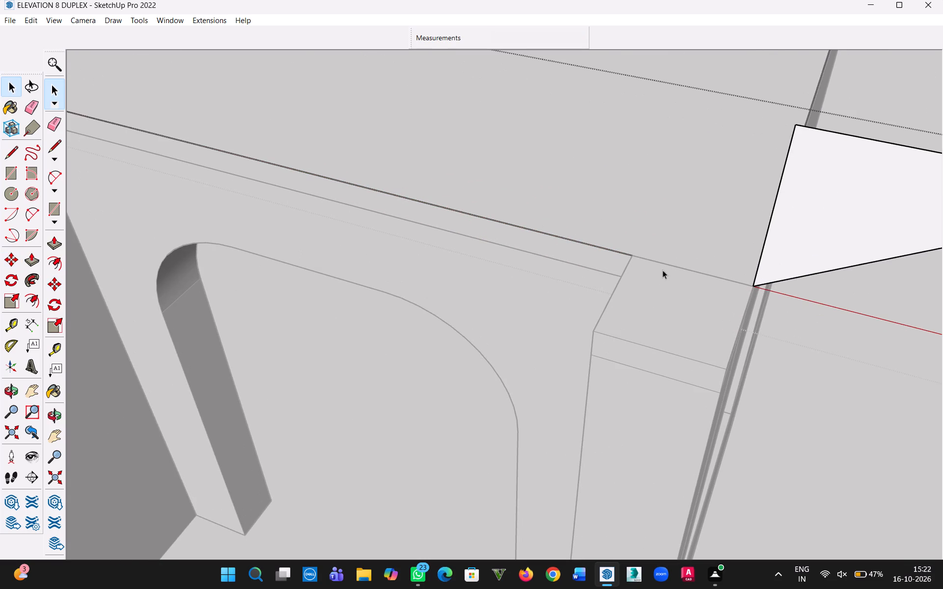
{"action": "key", "text": "l"}
{"action": "left_click", "coordinate": [635, 257]}
{"action": "left_click", "coordinate": [751, 289]}
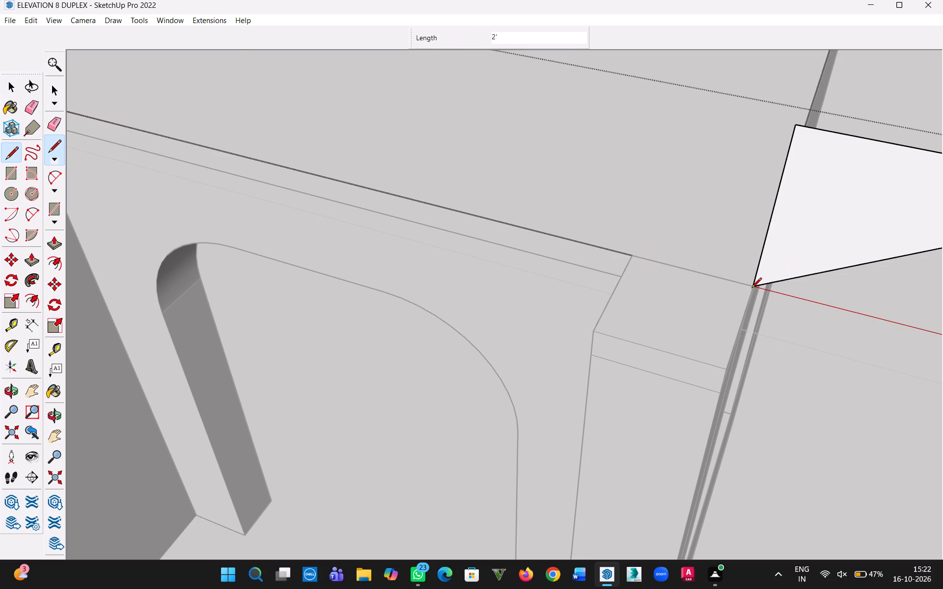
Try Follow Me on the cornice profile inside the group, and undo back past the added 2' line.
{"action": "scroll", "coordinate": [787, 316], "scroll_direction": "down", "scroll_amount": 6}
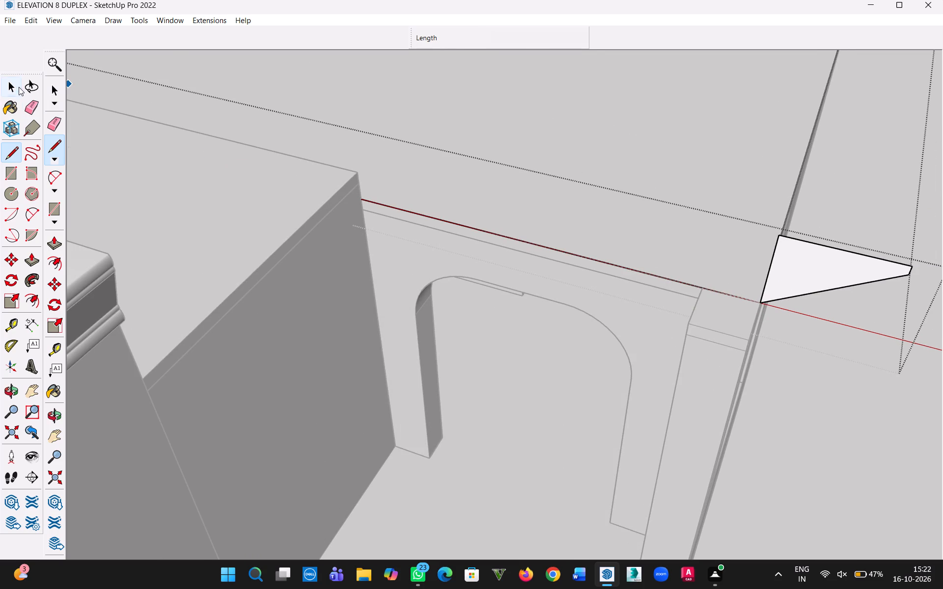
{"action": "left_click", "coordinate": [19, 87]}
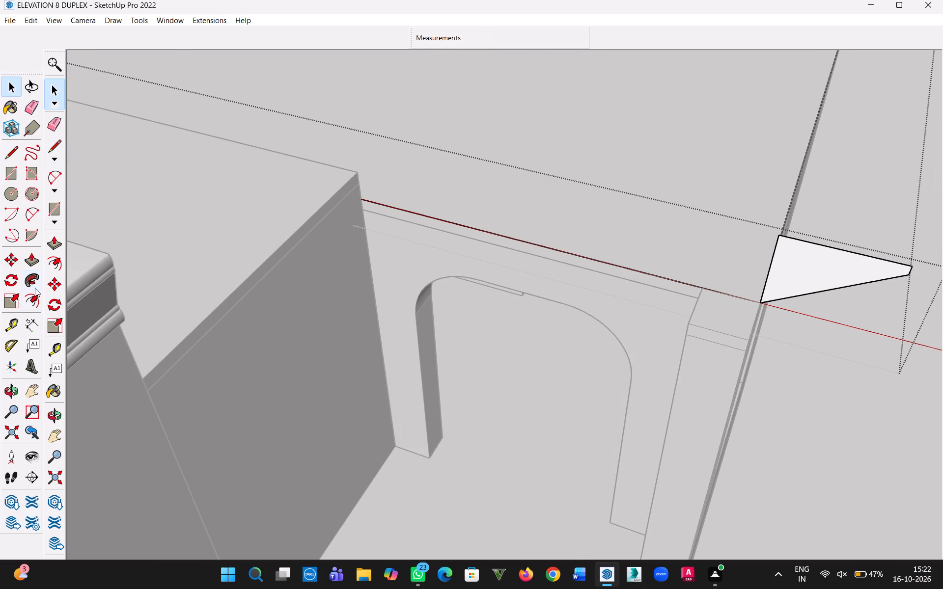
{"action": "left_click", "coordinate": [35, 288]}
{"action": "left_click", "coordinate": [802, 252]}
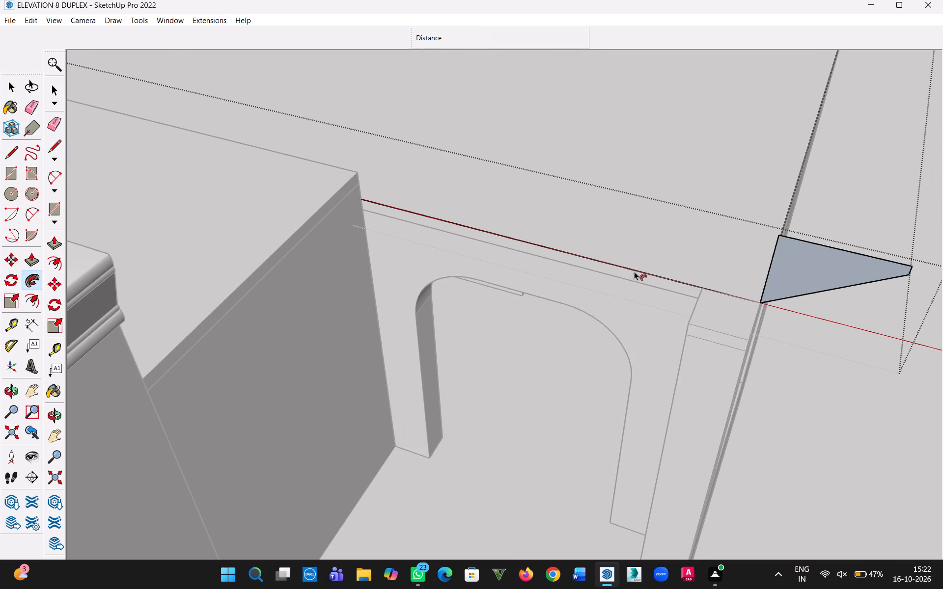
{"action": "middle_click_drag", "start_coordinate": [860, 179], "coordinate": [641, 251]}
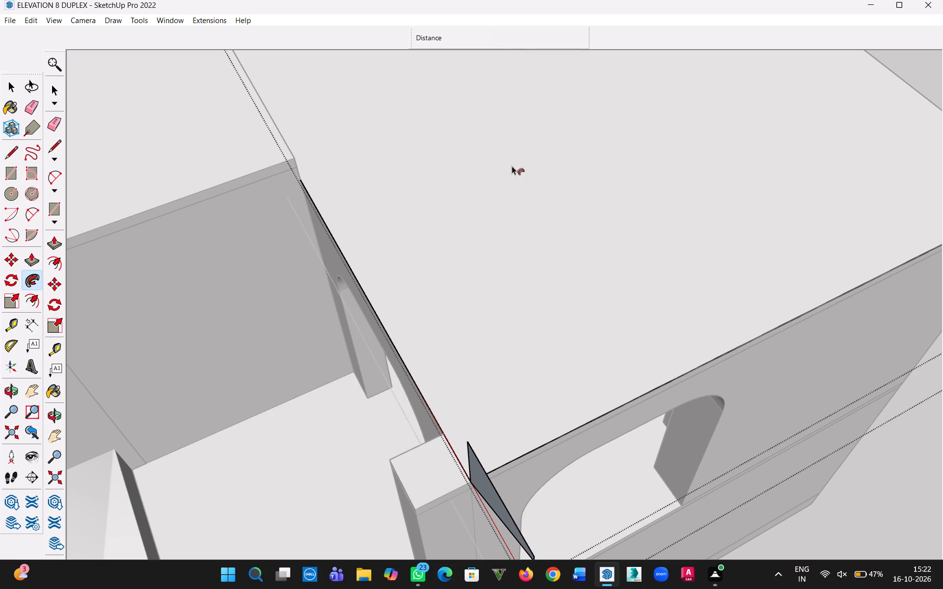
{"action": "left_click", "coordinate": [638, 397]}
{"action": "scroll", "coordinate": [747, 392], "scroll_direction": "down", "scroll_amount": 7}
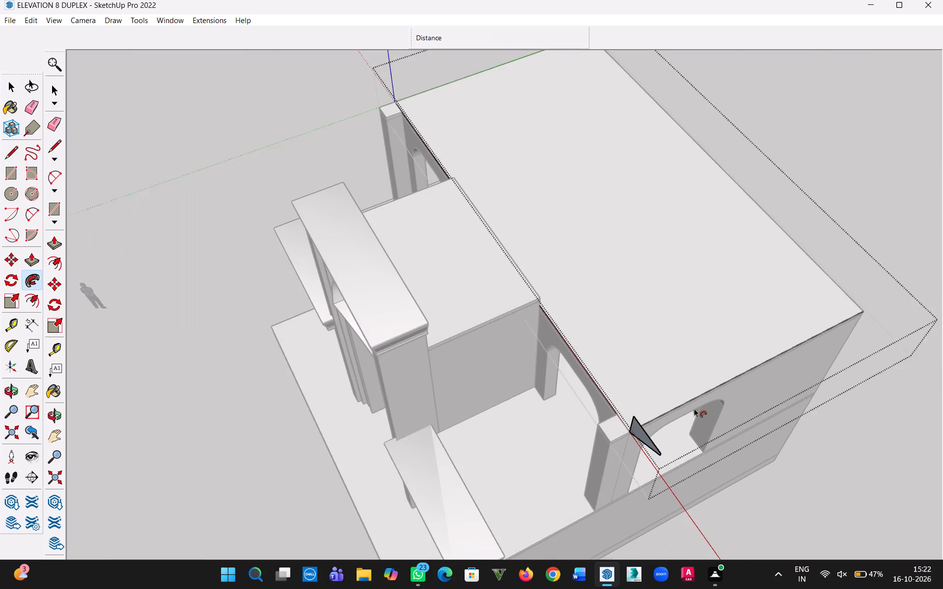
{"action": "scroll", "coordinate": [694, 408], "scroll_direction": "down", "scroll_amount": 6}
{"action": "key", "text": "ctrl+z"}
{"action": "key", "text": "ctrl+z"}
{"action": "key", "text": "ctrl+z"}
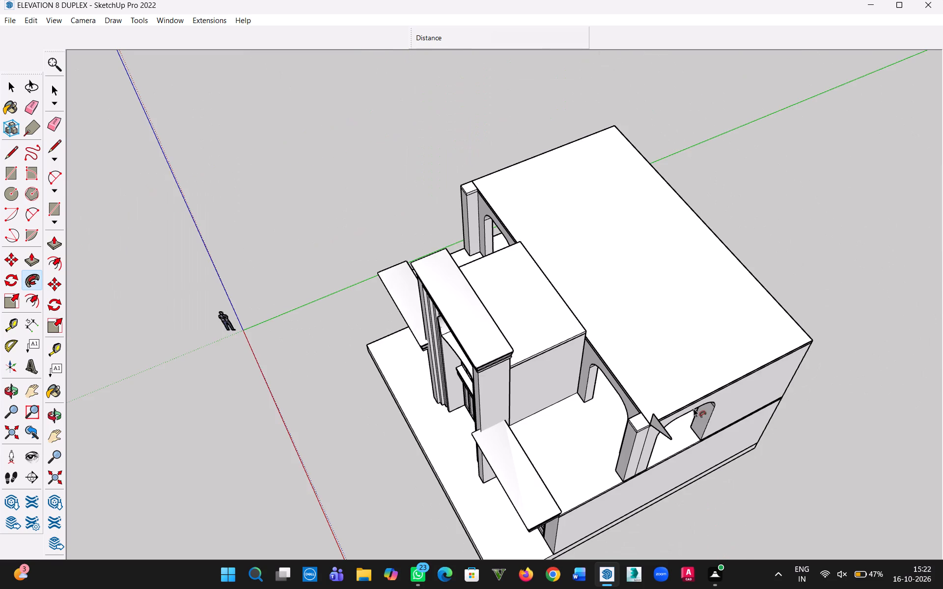
Reopen the group holding the cornice profile and the main roof's top edges for editing.
{"action": "middle_click_drag", "start_coordinate": [693, 408], "coordinate": [607, 317]}
{"action": "scroll", "coordinate": [643, 391], "scroll_direction": "up", "scroll_amount": 11}
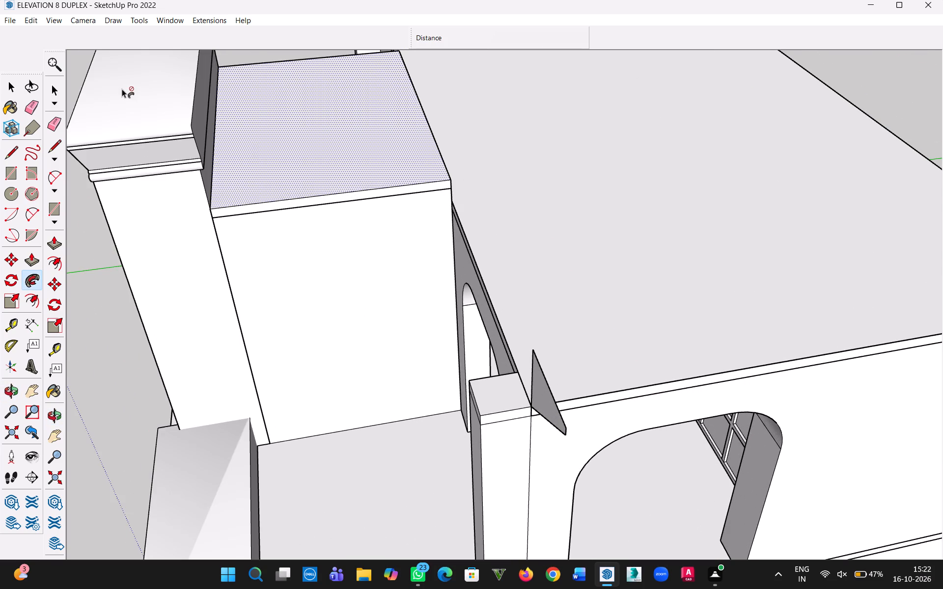
{"action": "left_click", "coordinate": [7, 91]}
{"action": "middle_click_drag", "start_coordinate": [586, 373], "coordinate": [488, 368]}
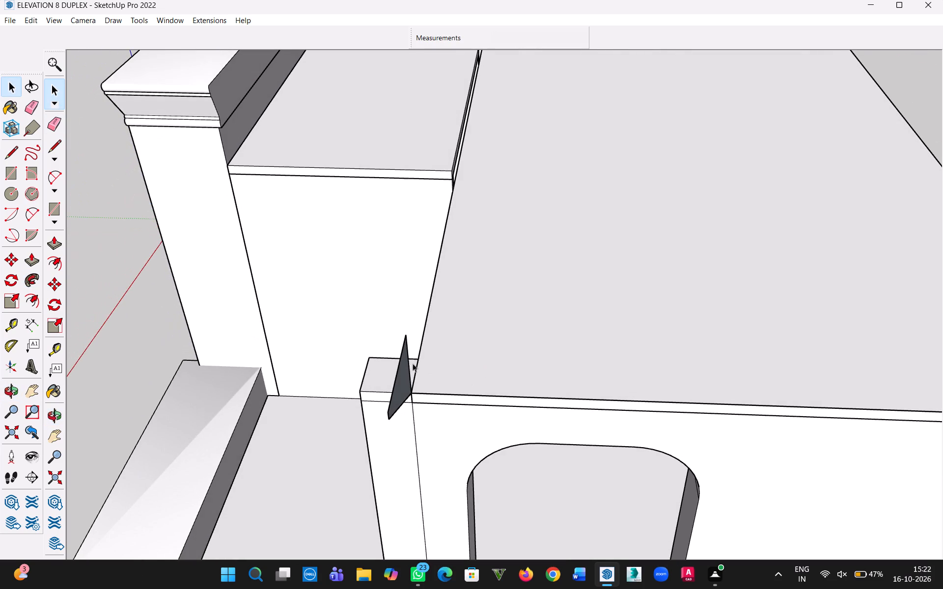
{"action": "left_click", "coordinate": [398, 384]}
{"action": "middle_click_drag", "start_coordinate": [406, 399], "coordinate": [585, 377]}
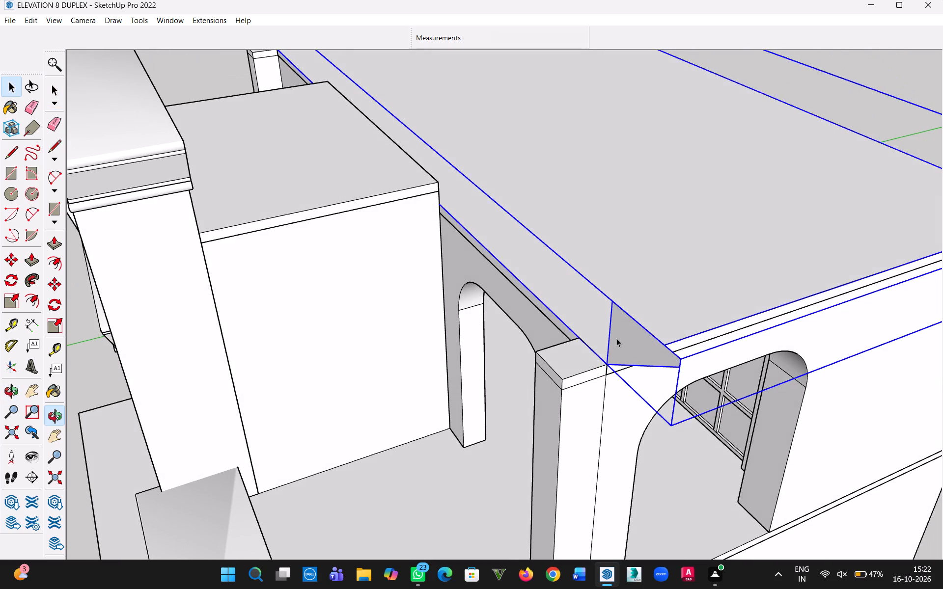
{"action": "right_click", "coordinate": [629, 338]}
{"action": "double_click", "coordinate": [510, 194]}
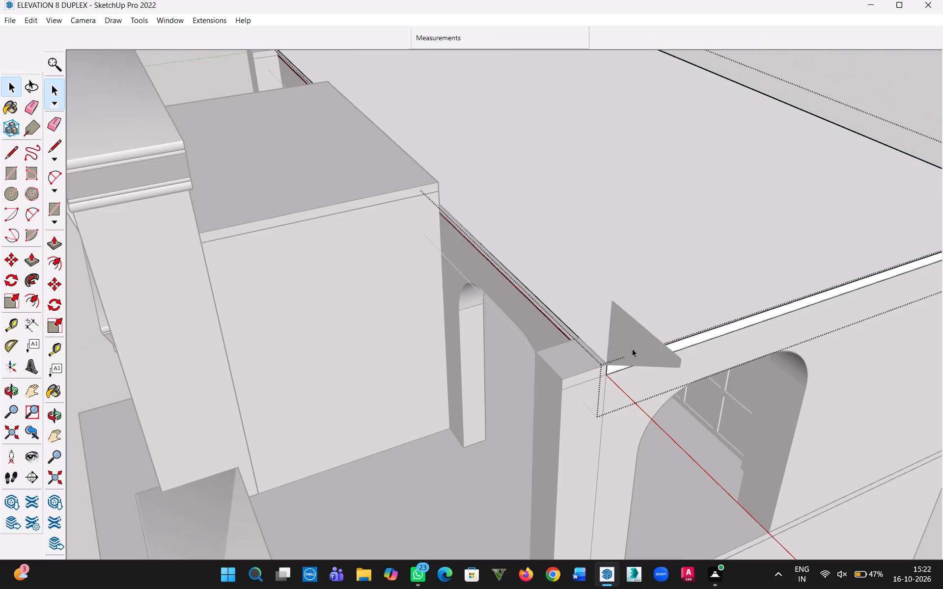
Move the cornice profile about 12' back along the side roof edge, away from the front corner pillar.
{"action": "triple_click", "coordinate": [632, 348]}
{"action": "middle_click_drag", "start_coordinate": [632, 348], "coordinate": [706, 343]}
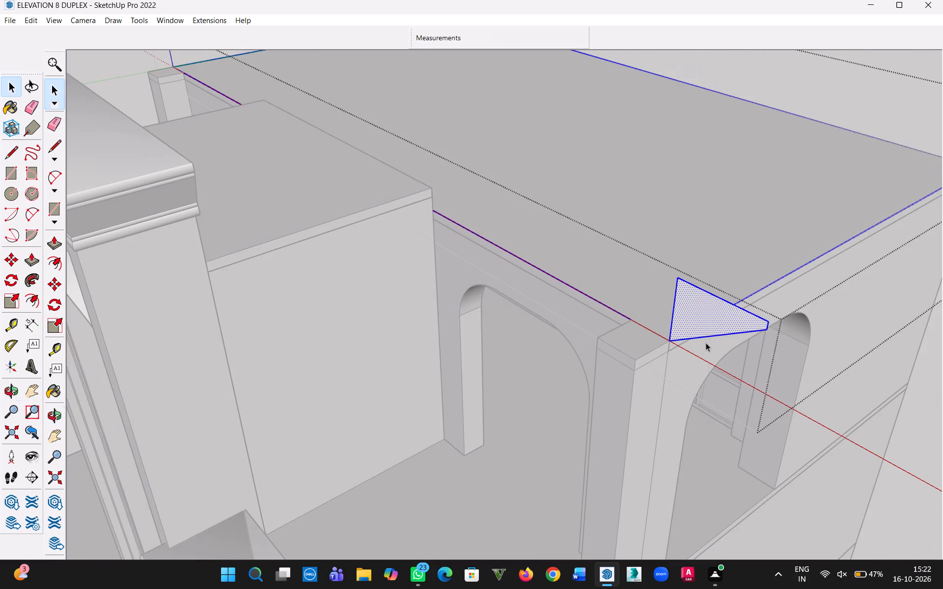
{"action": "right_click", "coordinate": [724, 308]}
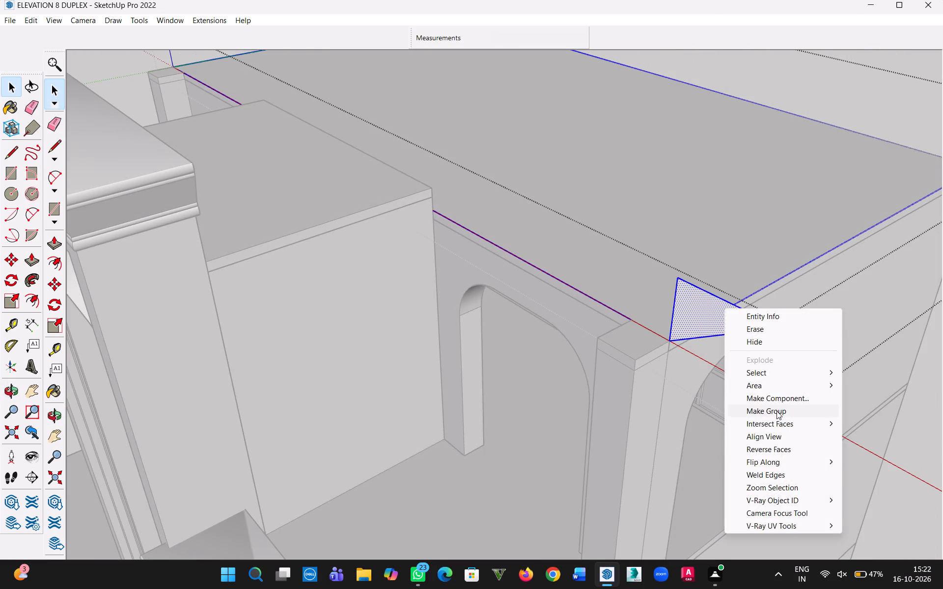
{"action": "left_click", "coordinate": [693, 325]}
{"action": "double_click", "coordinate": [693, 325]}
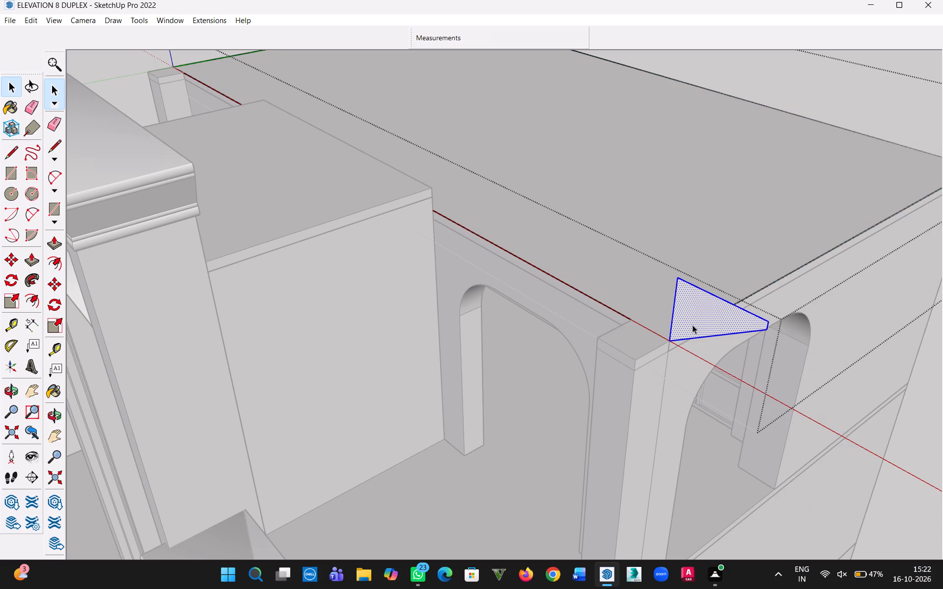
{"action": "key", "text": "m"}
{"action": "left_click", "coordinate": [672, 342]}
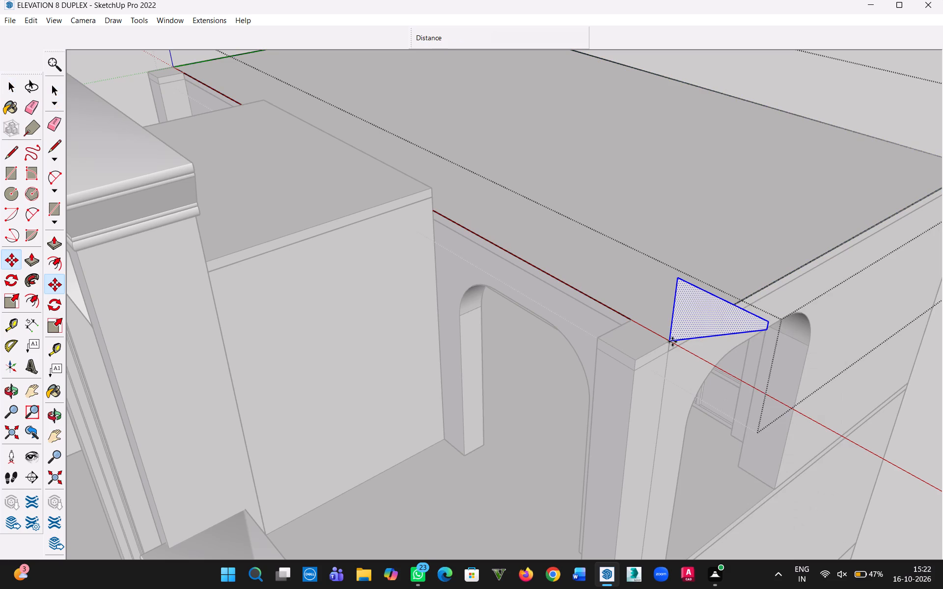
{"action": "left_click", "coordinate": [834, 251]}
Delete the stretched diagonal edge running from the projecting block to the moved cornice profile.
{"action": "left_click", "coordinate": [17, 88]}
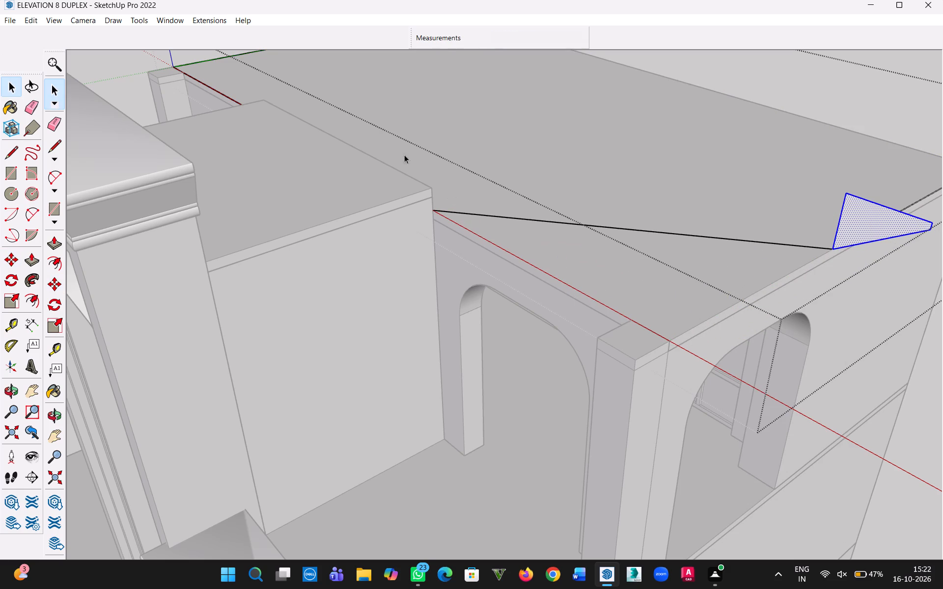
{"action": "left_click", "coordinate": [735, 238]}
{"action": "scroll", "coordinate": [746, 265], "scroll_direction": "down", "scroll_amount": 2}
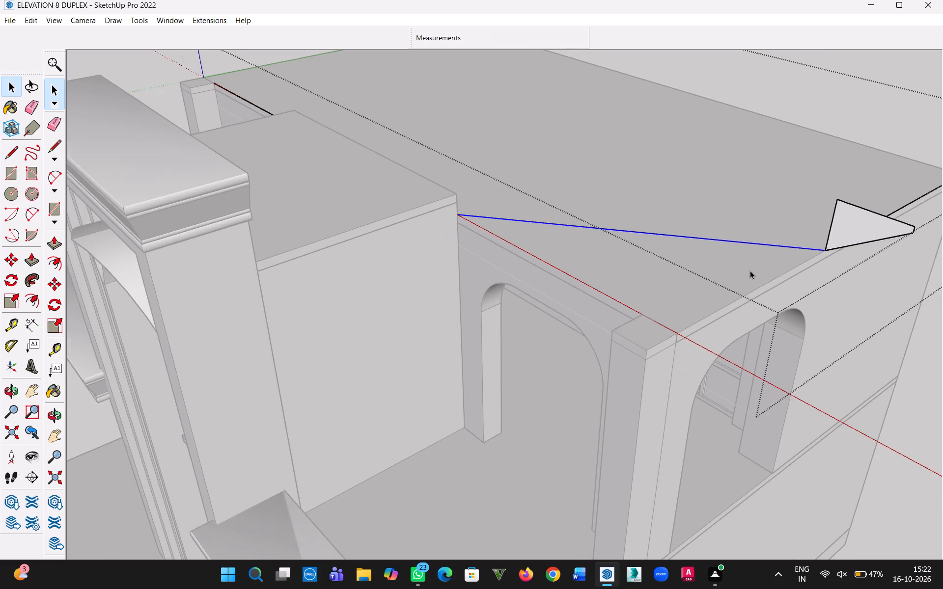
{"action": "key", "text": "Delete"}
Draw path lines from the profile's lower corner to the front roof corner, and 15' 9" along the front edge to the projecting block.
{"action": "middle_click_drag", "start_coordinate": [776, 257], "coordinate": [465, 340]}
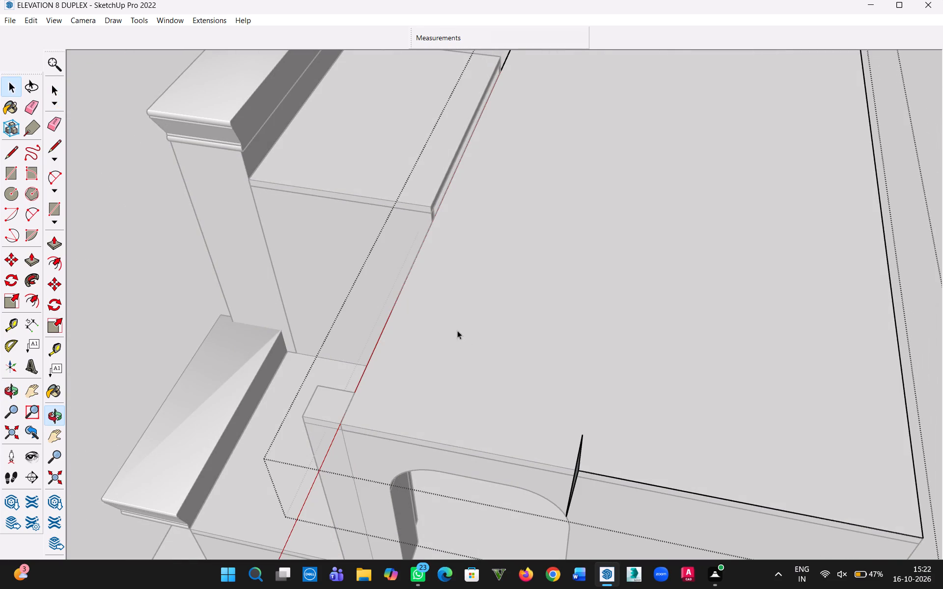
{"action": "key", "text": "l"}
{"action": "middle_click_drag", "start_coordinate": [569, 457], "coordinate": [708, 425]}
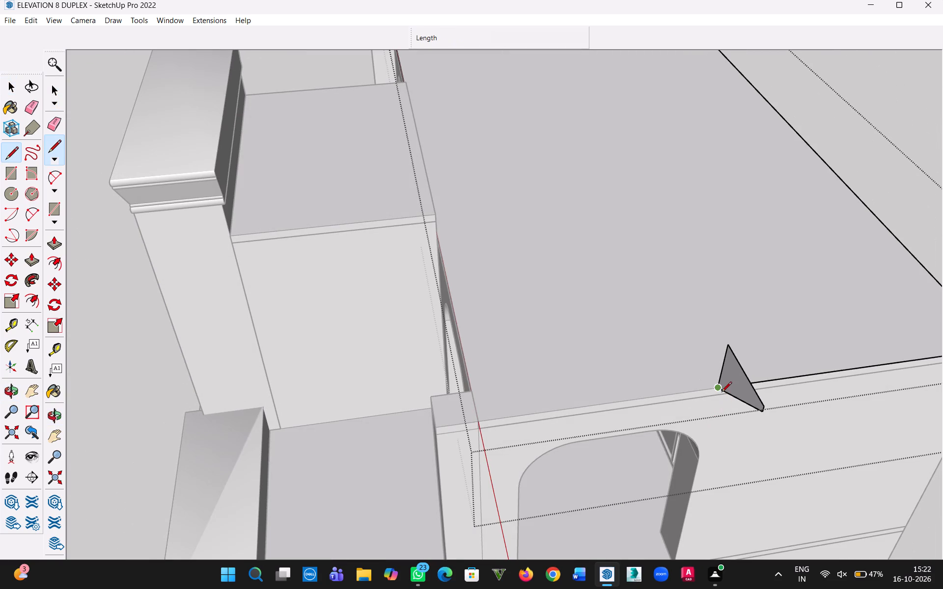
{"action": "left_click_drag", "start_coordinate": [720, 392], "coordinate": [714, 392]}
{"action": "left_click", "coordinate": [480, 419]}
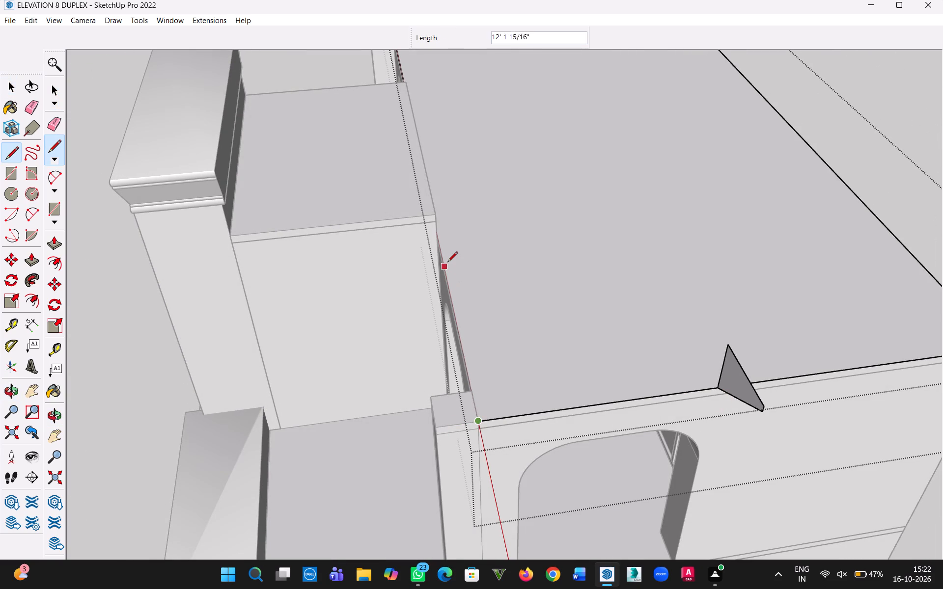
{"action": "middle_click_drag", "start_coordinate": [448, 234], "coordinate": [176, 268]}
{"action": "scroll", "coordinate": [319, 192], "scroll_direction": "up", "scroll_amount": 5}
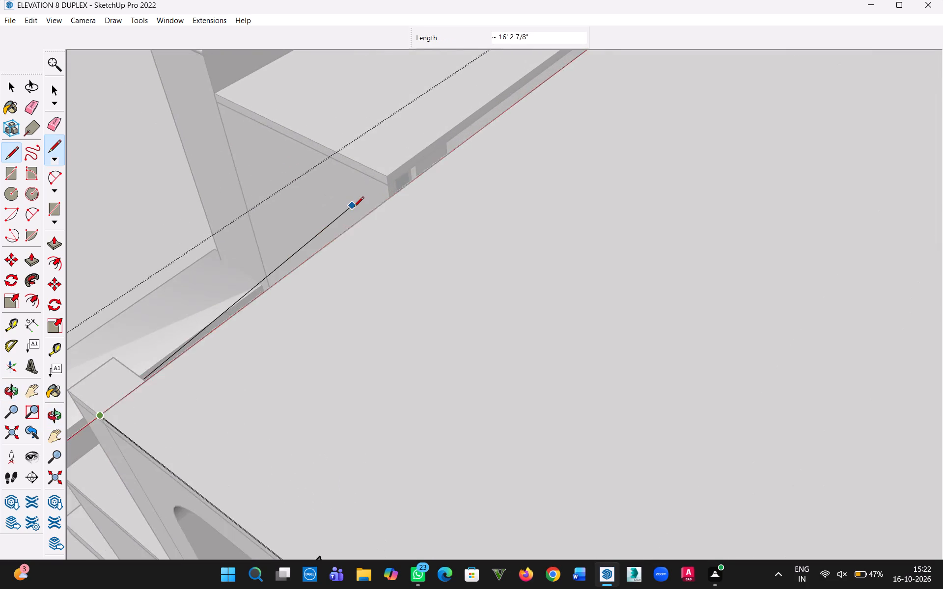
{"action": "scroll", "coordinate": [354, 208], "scroll_direction": "up", "scroll_amount": 8}
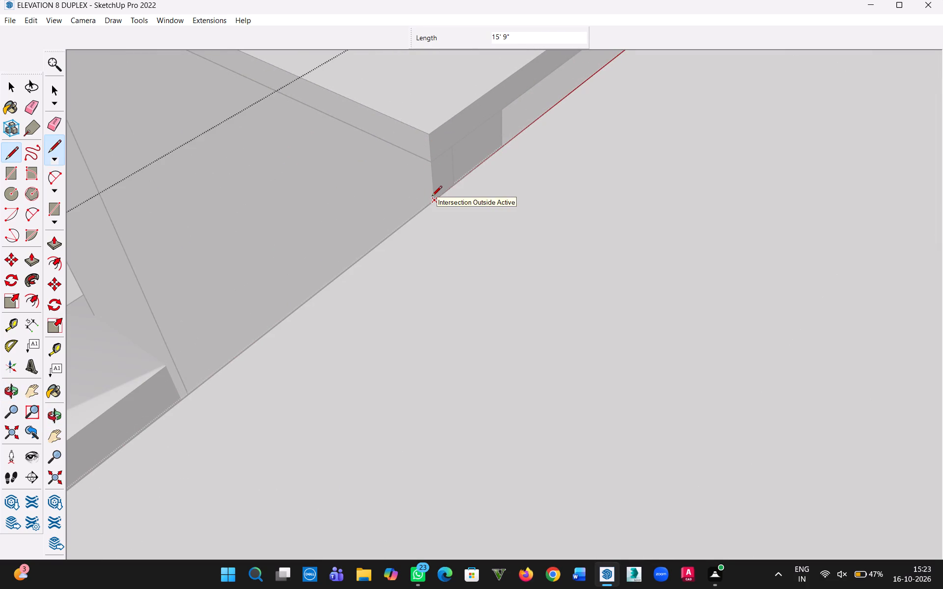
{"action": "left_click", "coordinate": [436, 201]}
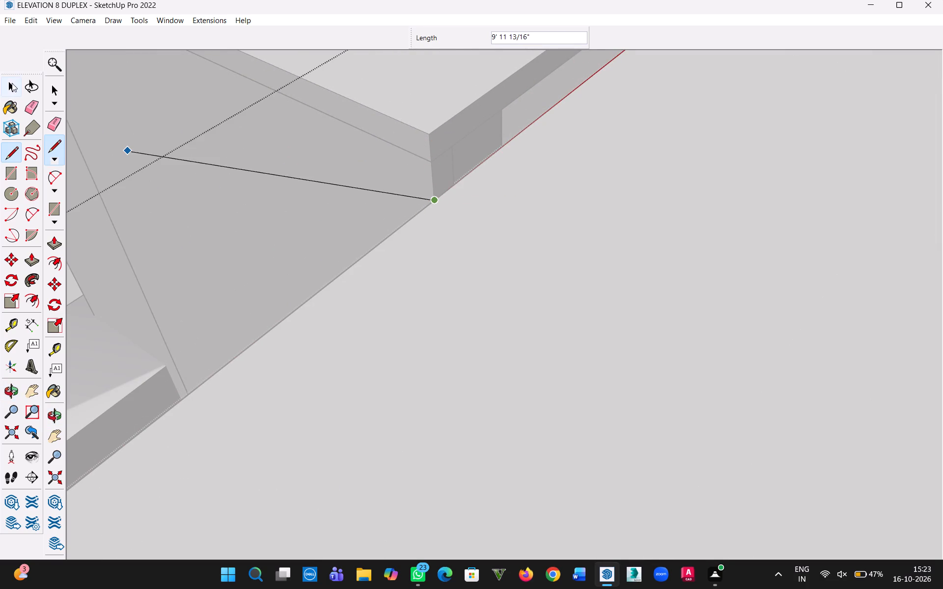
{"action": "left_click", "coordinate": [10, 84]}
Sweep the cornice profile with Follow Me along the two new path lines, around the front roof corner to the projecting block.
{"action": "scroll", "coordinate": [361, 222], "scroll_direction": "down", "scroll_amount": 2}
{"action": "middle_click_drag", "start_coordinate": [374, 227], "coordinate": [695, 169]}
{"action": "scroll", "coordinate": [691, 218], "scroll_direction": "down", "scroll_amount": 13}
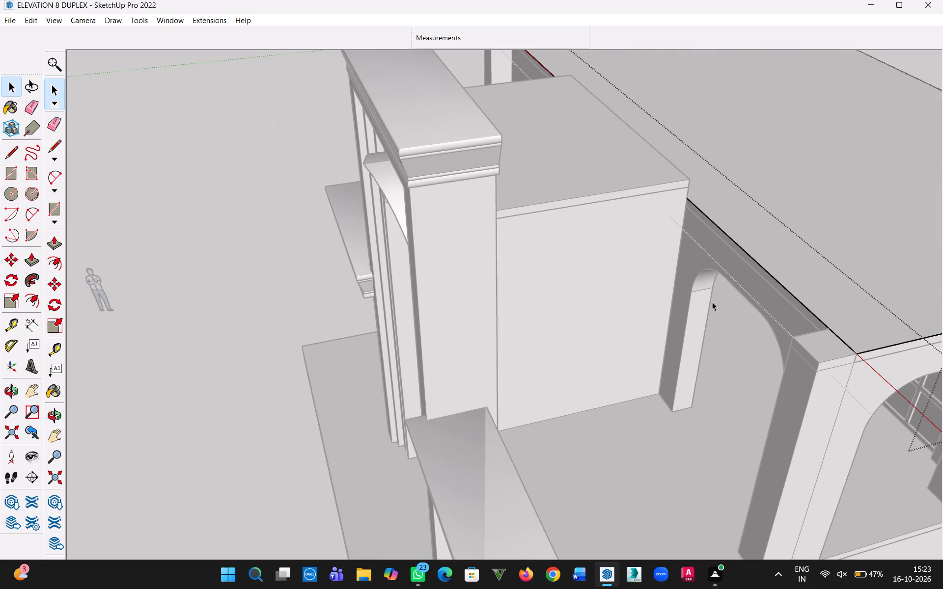
{"action": "key", "text": "h"}
{"action": "left_click_drag", "start_coordinate": [705, 338], "coordinate": [352, 250]}
{"action": "middle_click_drag", "start_coordinate": [375, 252], "coordinate": [440, 307]}
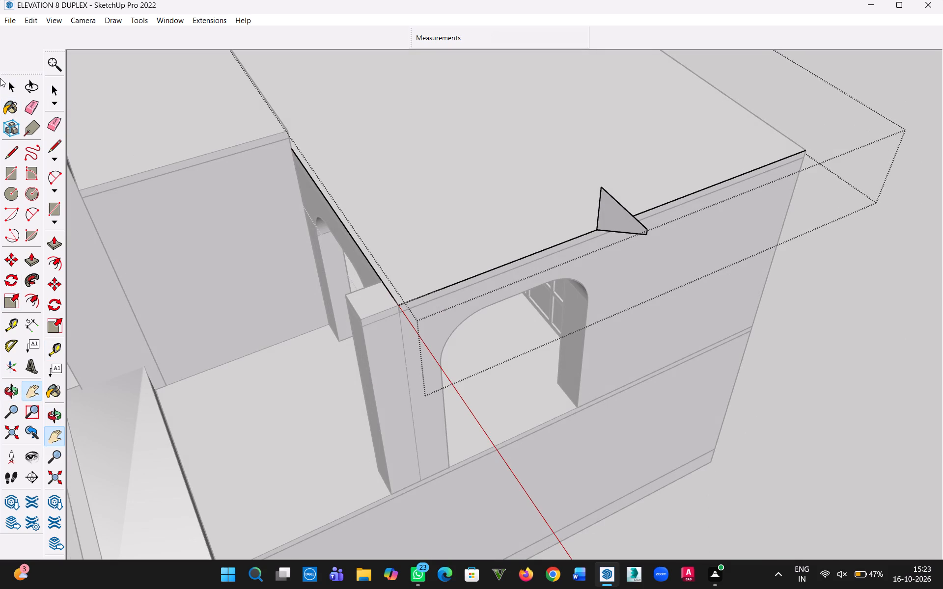
{"action": "left_click", "coordinate": [11, 79]}
{"action": "left_click", "coordinate": [370, 263]}
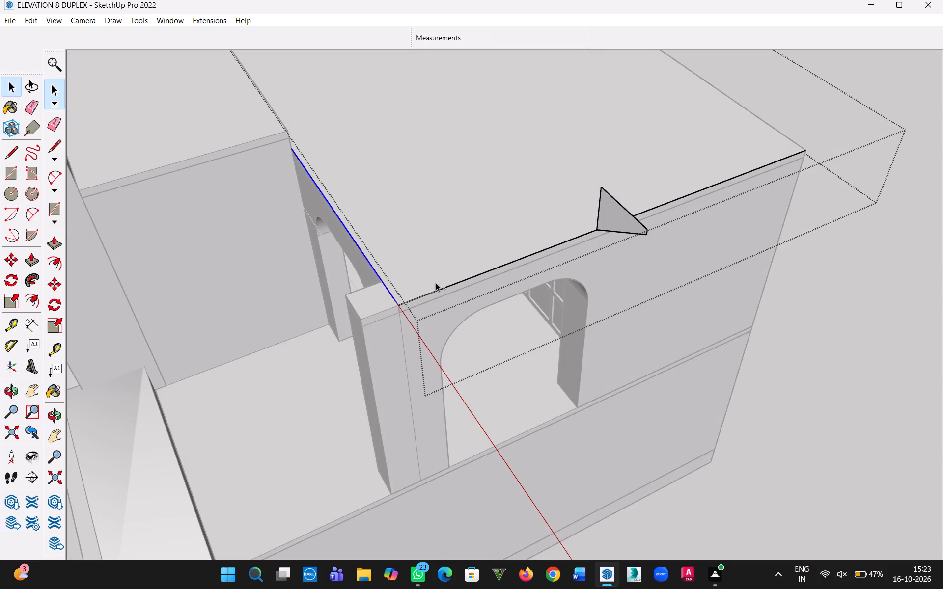
{"action": "left_click", "coordinate": [439, 289], "text": "ctrl"}
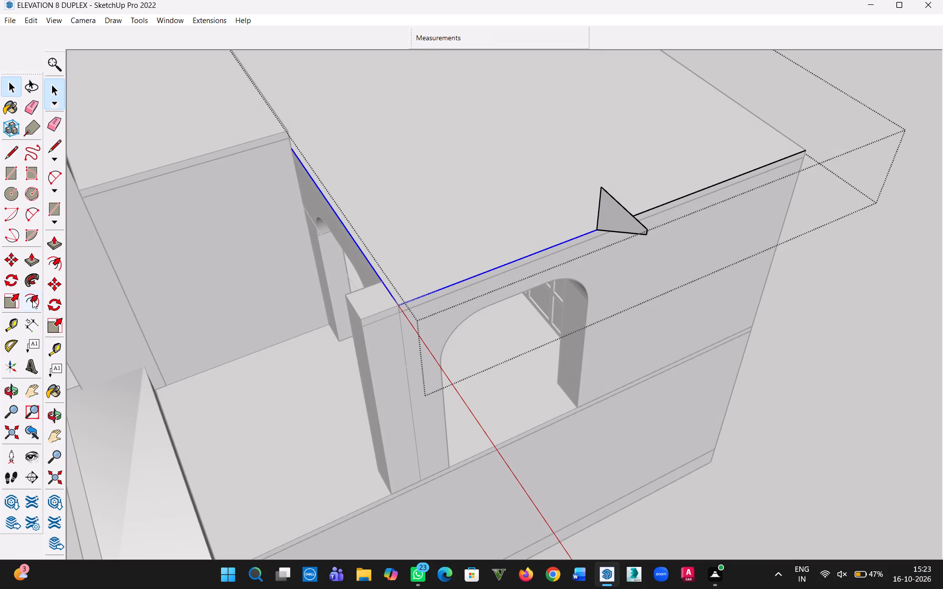
{"action": "left_click", "coordinate": [28, 279]}
{"action": "left_click", "coordinate": [614, 217]}
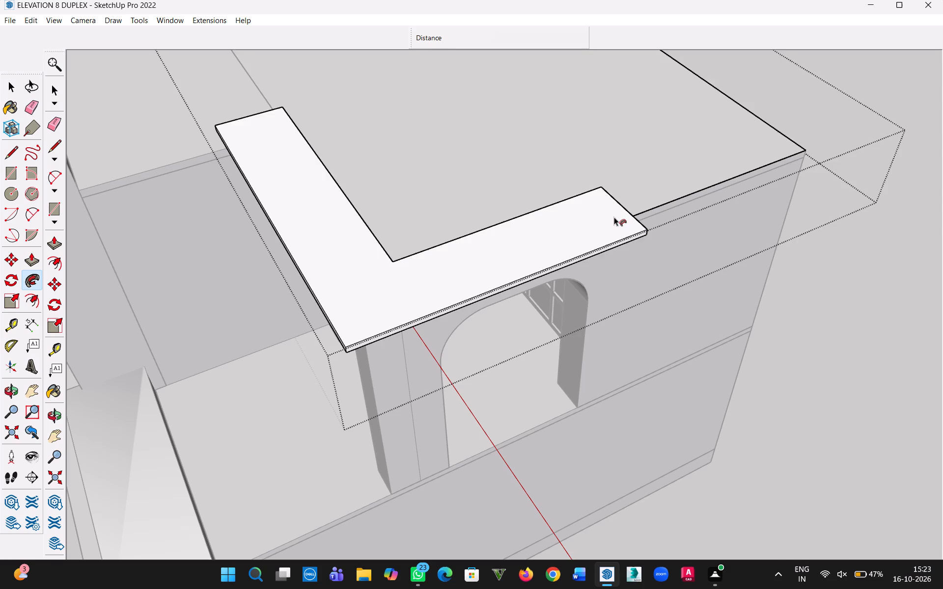
Sweep the cornice end profile with Follow Me along the remaining side, back, opposite side and front roof edges up to the projecting block.
{"action": "middle_click_drag", "start_coordinate": [736, 284], "coordinate": [255, 236]}
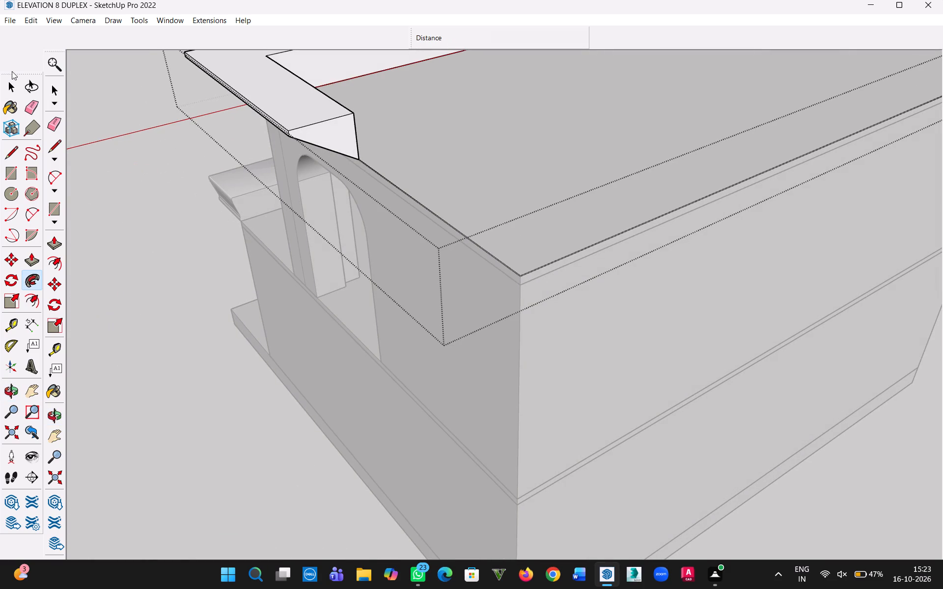
{"action": "left_click", "coordinate": [9, 84]}
{"action": "left_click", "coordinate": [406, 192]}
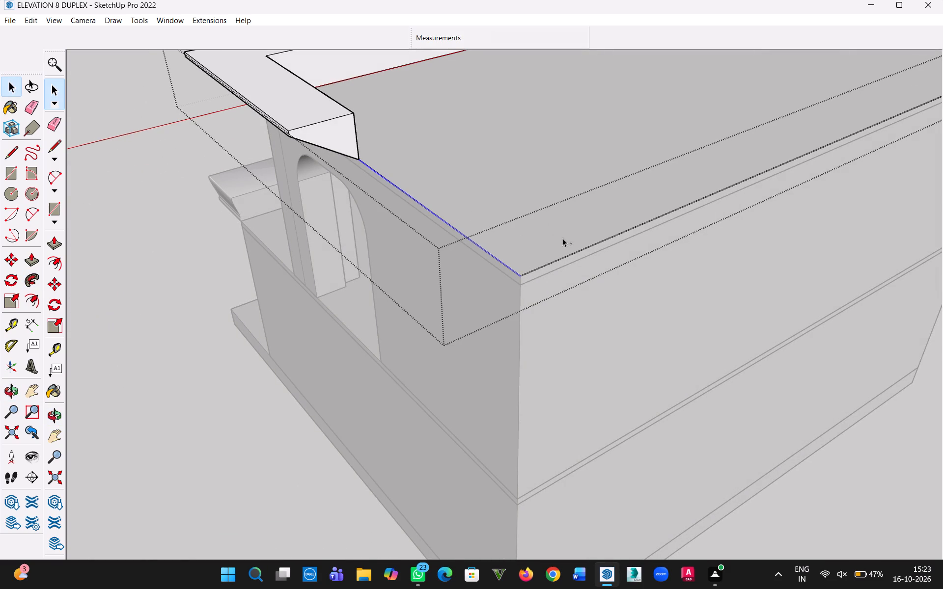
{"action": "left_click", "coordinate": [576, 251], "text": "ctrl"}
{"action": "scroll", "coordinate": [582, 252], "scroll_direction": "down", "scroll_amount": 6}
{"action": "key", "text": "h"}
{"action": "left_click_drag", "start_coordinate": [629, 218], "coordinate": [415, 377]}
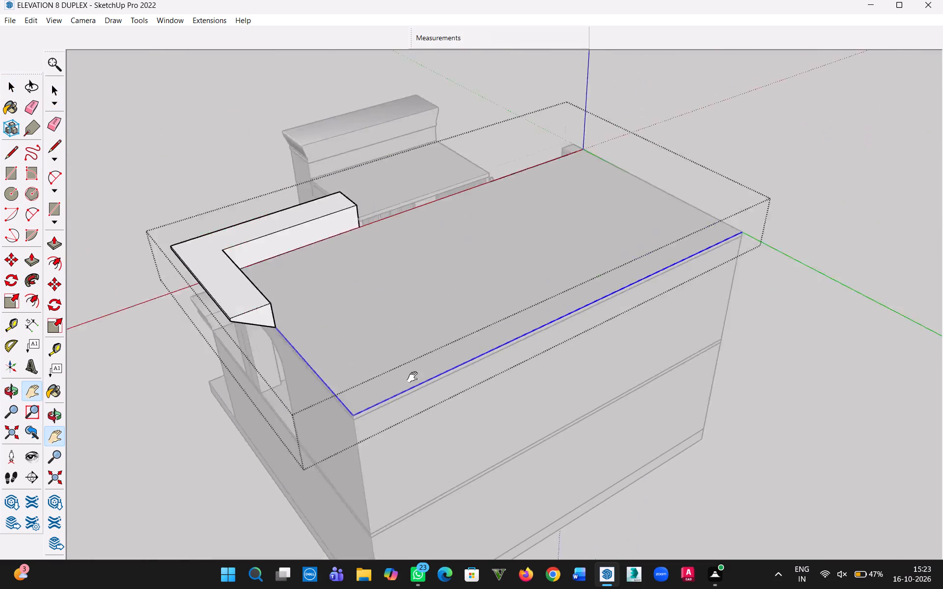
{"action": "left_click_drag", "start_coordinate": [415, 377], "coordinate": [228, 451]}
{"action": "middle_click_drag", "start_coordinate": [514, 293], "coordinate": [381, 339]}
{"action": "scroll", "coordinate": [503, 241], "scroll_direction": "up", "scroll_amount": 12}
{"action": "middle_click_drag", "start_coordinate": [582, 307], "coordinate": [410, 338]}
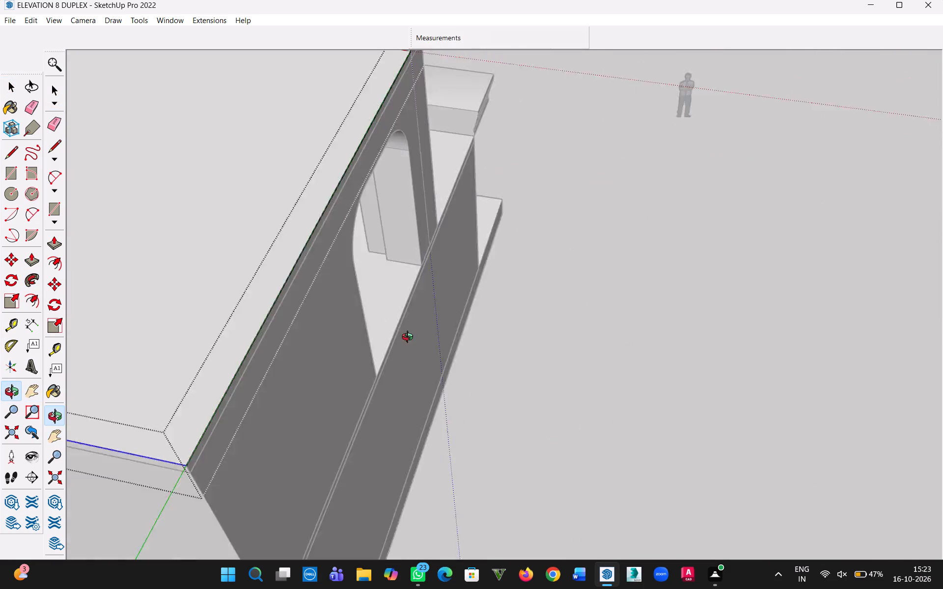
{"action": "middle_click_drag", "start_coordinate": [410, 338], "coordinate": [277, 318]}
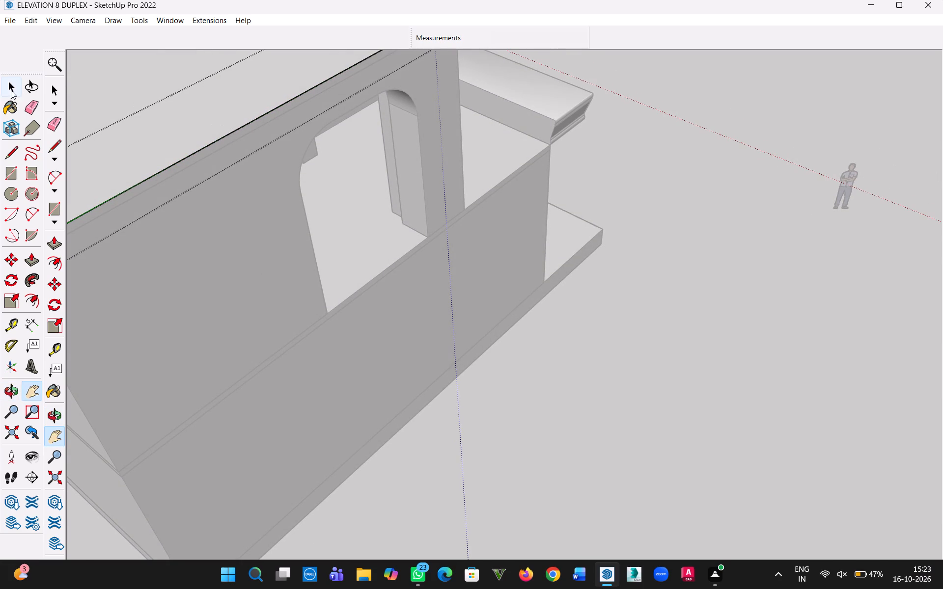
{"action": "left_click", "coordinate": [11, 90]}
{"action": "left_click", "coordinate": [207, 147], "text": "ctrl"}
{"action": "scroll", "coordinate": [195, 205], "scroll_direction": "down", "scroll_amount": 7}
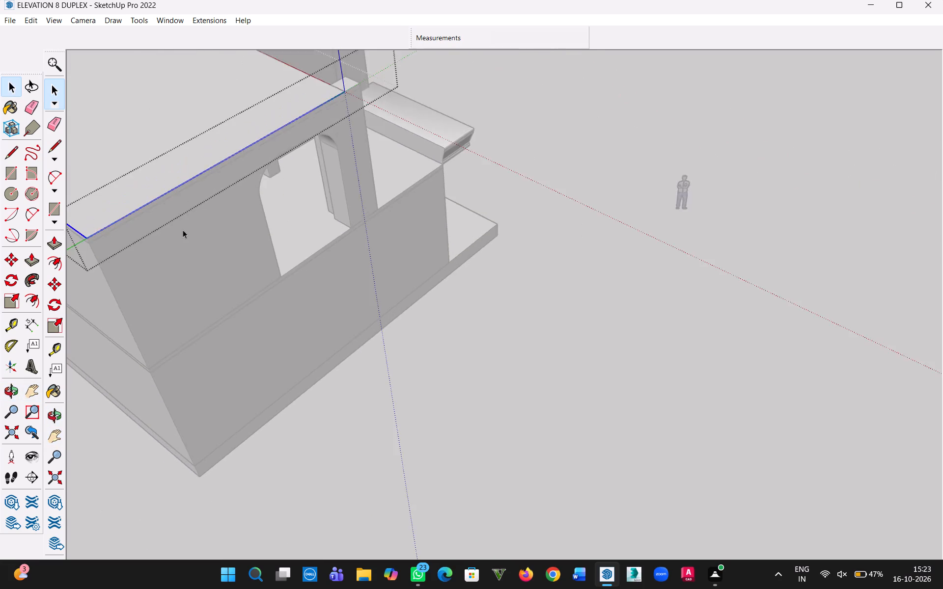
{"action": "middle_click_drag", "start_coordinate": [189, 234], "coordinate": [791, 244]}
{"action": "scroll", "coordinate": [619, 346], "scroll_direction": "down", "scroll_amount": 4}
{"action": "scroll", "coordinate": [558, 301], "scroll_direction": "up", "scroll_amount": 12}
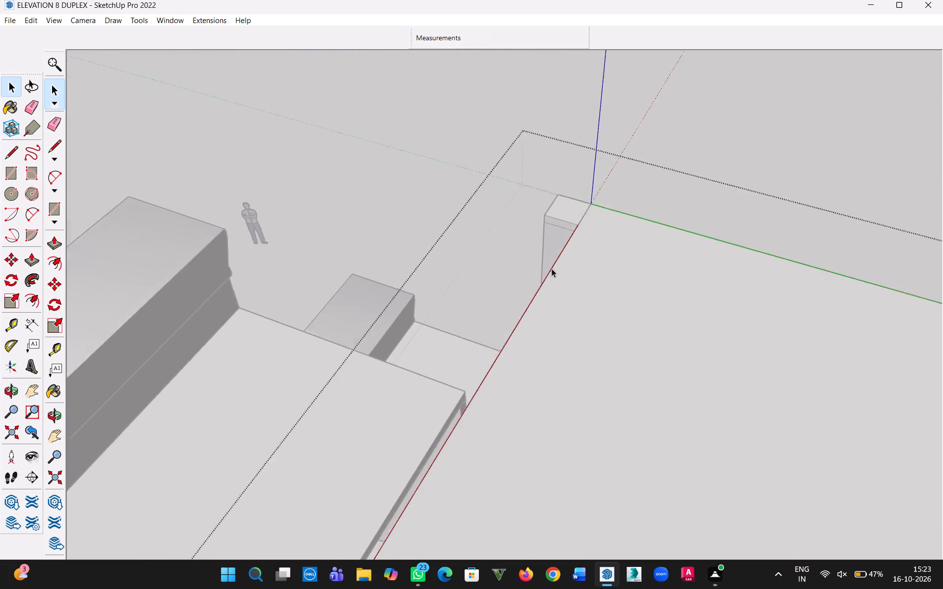
{"action": "scroll", "coordinate": [552, 268], "scroll_direction": "up", "scroll_amount": 7}
{"action": "left_click", "coordinate": [532, 299], "text": "ctrl"}
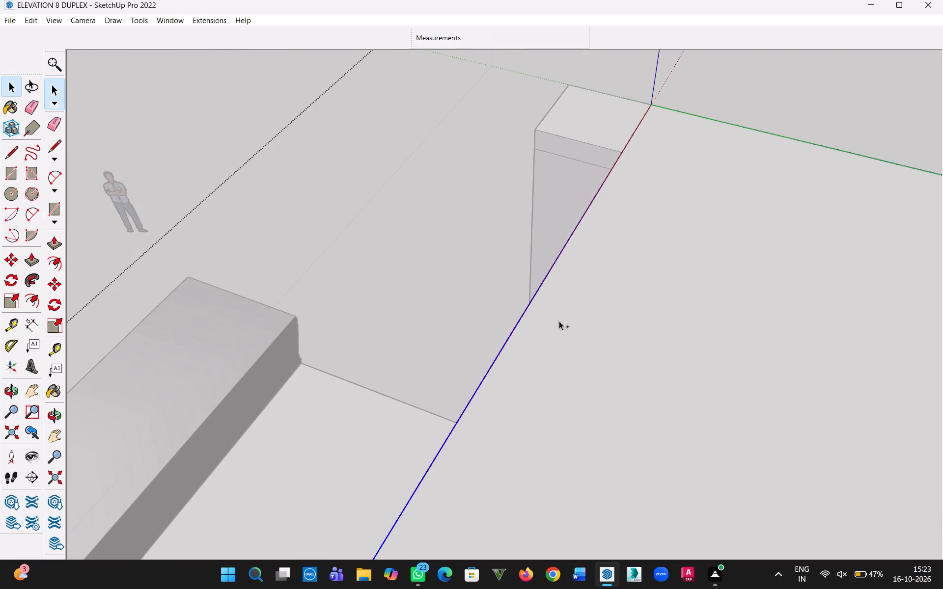
{"action": "scroll", "coordinate": [567, 326], "scroll_direction": "down", "scroll_amount": 11}
{"action": "key", "text": "h"}
{"action": "left_click_drag", "start_coordinate": [577, 402], "coordinate": [527, 0]}
{"action": "scroll", "coordinate": [484, 326], "scroll_direction": "down", "scroll_amount": 6}
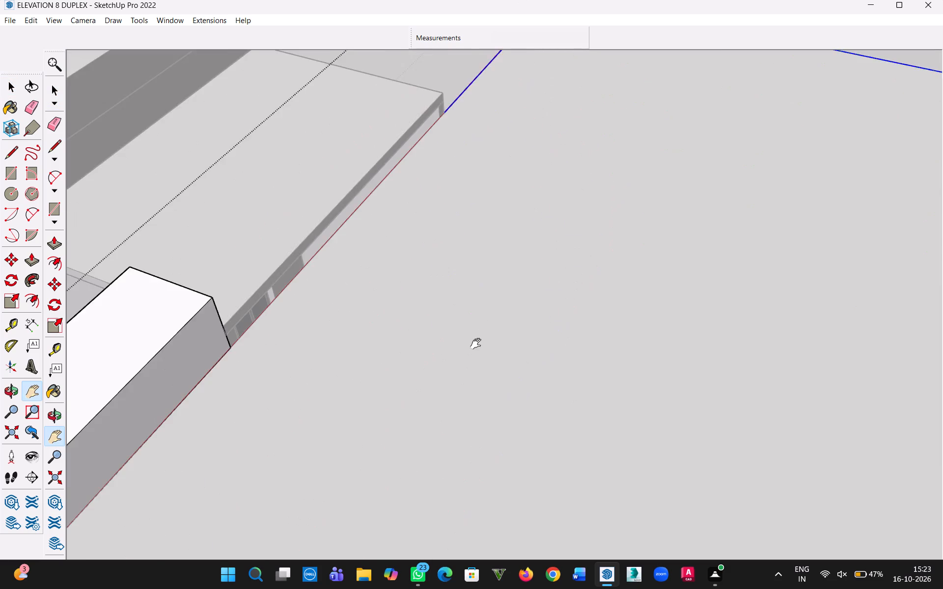
{"action": "scroll", "coordinate": [478, 344], "scroll_direction": "down", "scroll_amount": 3}
{"action": "left_click_drag", "start_coordinate": [480, 416], "coordinate": [494, 97]}
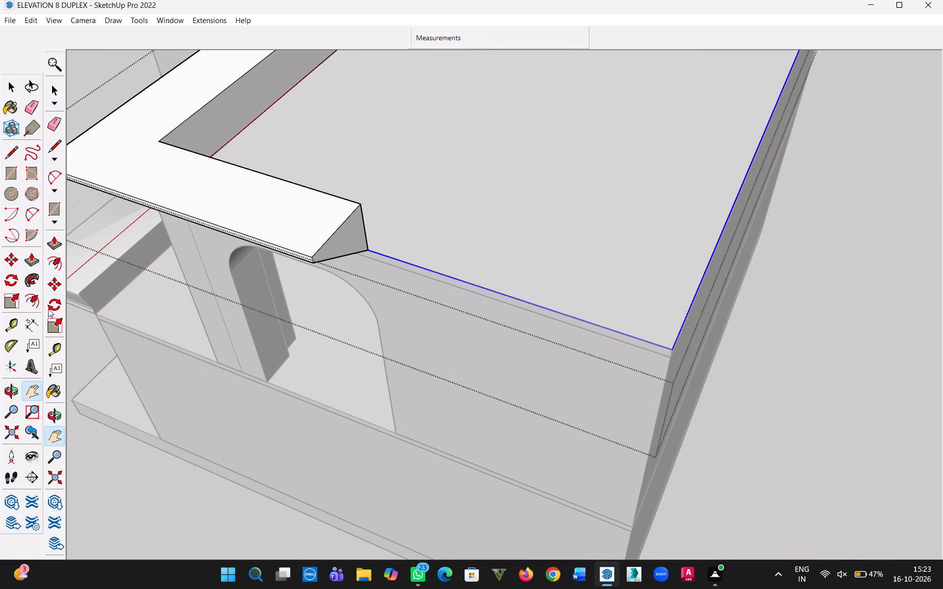
{"action": "left_click", "coordinate": [31, 279]}
{"action": "left_click", "coordinate": [356, 241]}
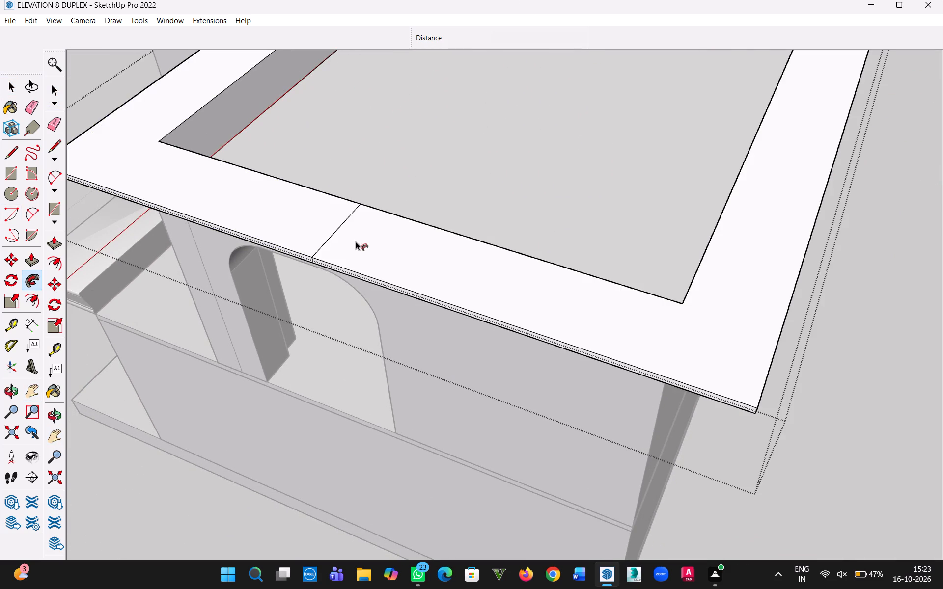
{"action": "scroll", "coordinate": [344, 221], "scroll_direction": "down", "scroll_amount": 14}
{"action": "middle_click_drag", "start_coordinate": [366, 177], "coordinate": [787, 232]}
{"action": "left_click", "coordinate": [12, 88]}
{"action": "left_click", "coordinate": [171, 86]}
Delete the seam lines across the cornice's top, fascia and sloped underside where the two sweeps join on the side.
{"action": "scroll", "coordinate": [679, 330], "scroll_direction": "up", "scroll_amount": 1}
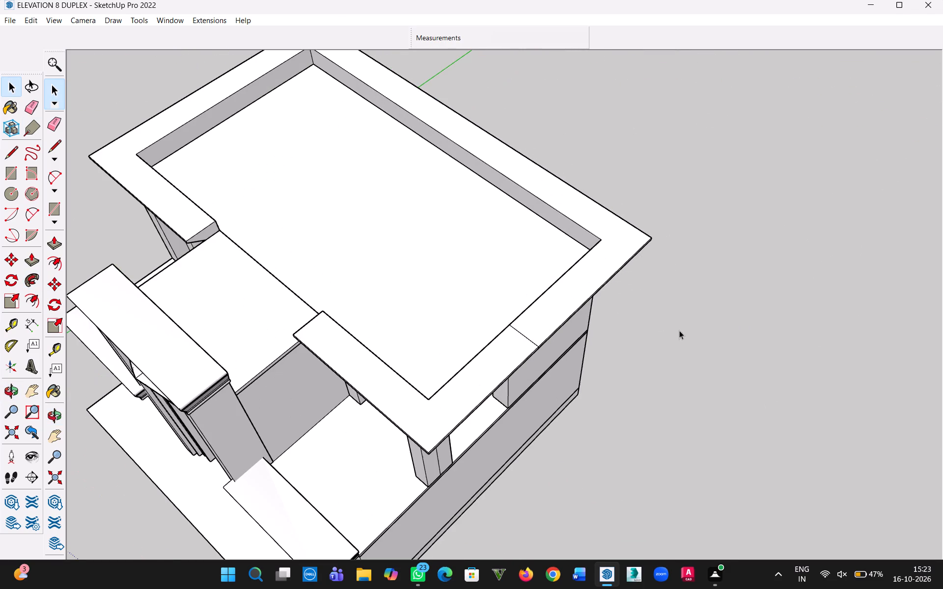
{"action": "scroll", "coordinate": [679, 330], "scroll_direction": "up", "scroll_amount": 2}
{"action": "left_click", "coordinate": [499, 331]}
{"action": "scroll", "coordinate": [563, 372], "scroll_direction": "up", "scroll_amount": 4}
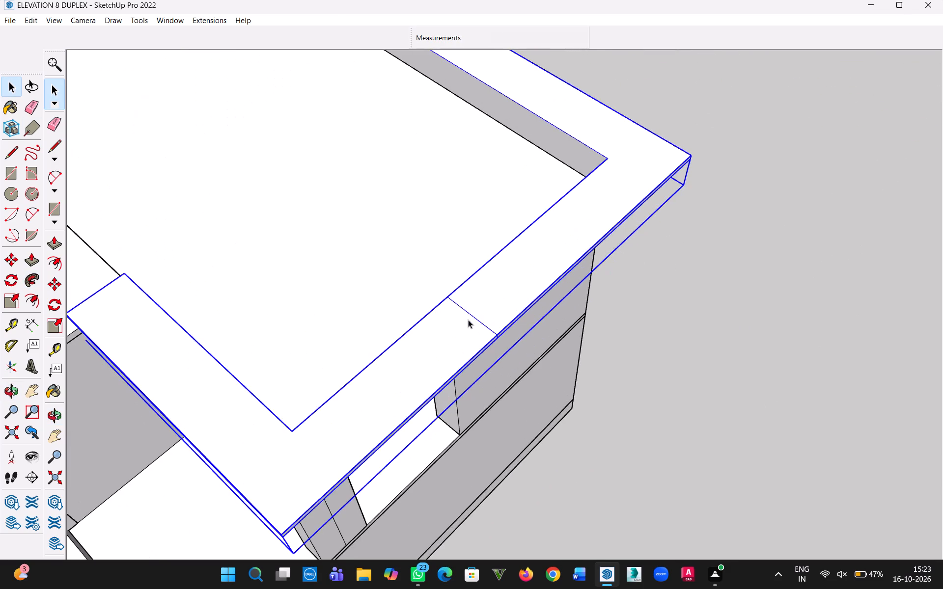
{"action": "double_click", "coordinate": [468, 320]}
{"action": "left_click", "coordinate": [464, 311]}
{"action": "key", "text": "Delete"}
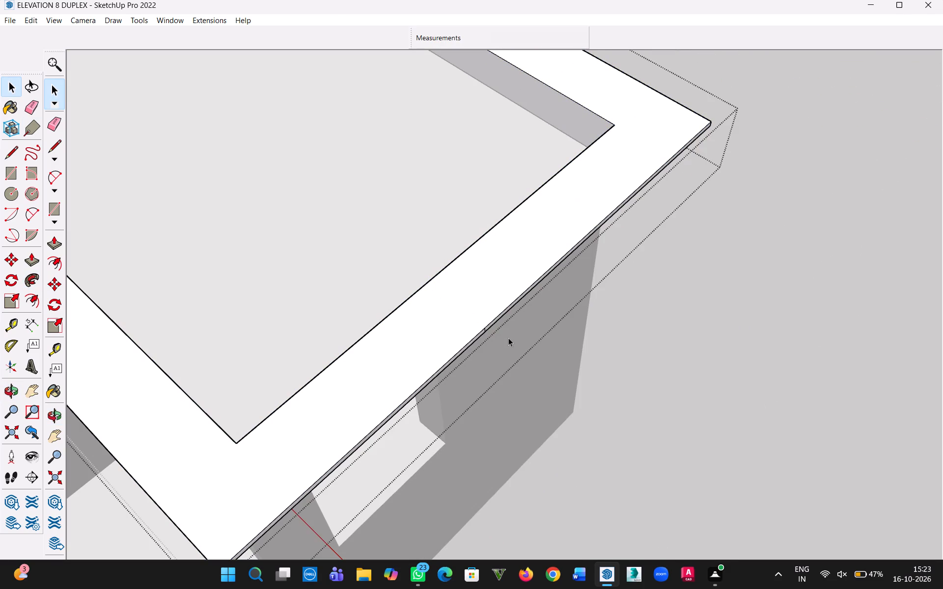
{"action": "middle_click_drag", "start_coordinate": [505, 338], "coordinate": [417, 159]}
{"action": "scroll", "coordinate": [437, 143], "scroll_direction": "up", "scroll_amount": 4}
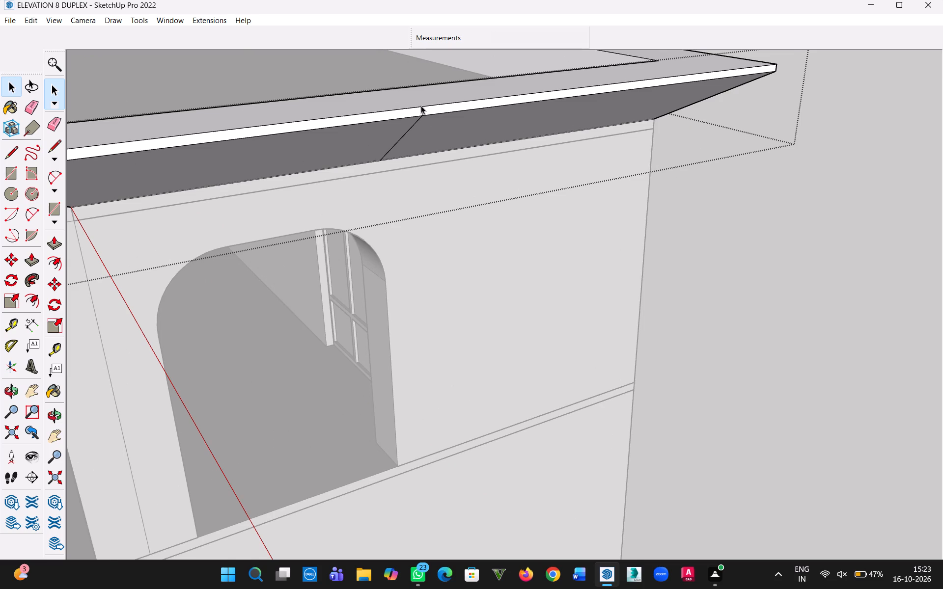
{"action": "left_click", "coordinate": [421, 106]}
{"action": "key", "text": "Delete"}
{"action": "left_click", "coordinate": [411, 126]}
{"action": "key", "text": "Delete"}
{"action": "scroll", "coordinate": [408, 156], "scroll_direction": "down", "scroll_amount": 4}
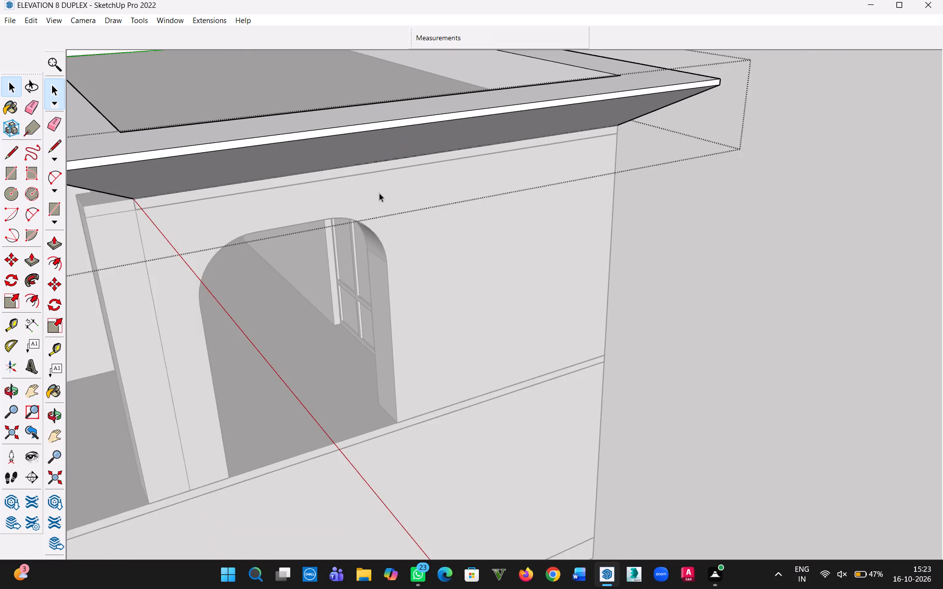
{"action": "scroll", "coordinate": [379, 193], "scroll_direction": "down", "scroll_amount": 12}
{"action": "middle_click_drag", "start_coordinate": [297, 187], "coordinate": [712, 83]}
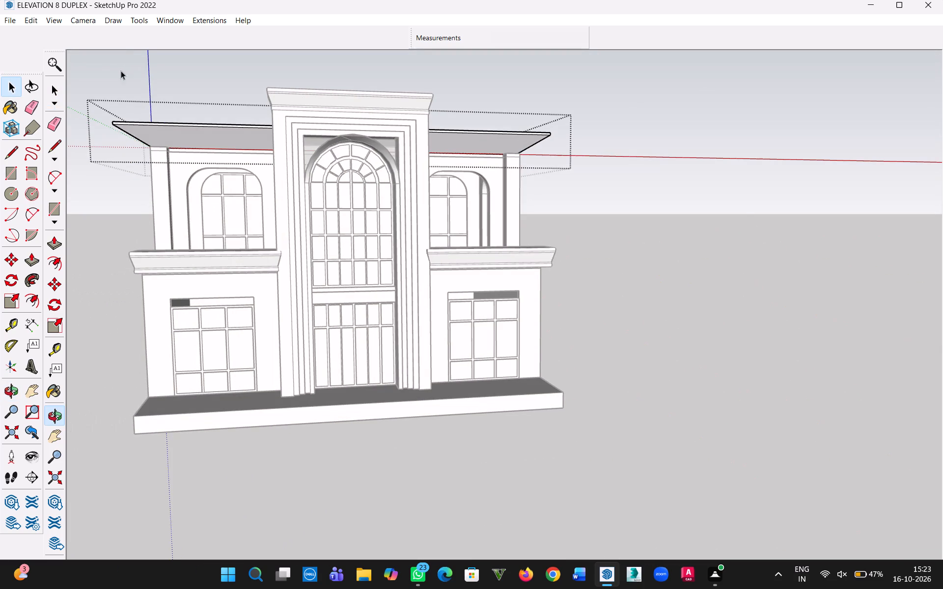
{"action": "left_click", "coordinate": [18, 92]}
{"action": "left_click", "coordinate": [687, 223]}
Delete the remaining seam line on the cornice's inner face along the same side of the roof.
{"action": "middle_click_drag", "start_coordinate": [615, 250], "coordinate": [579, 251]}
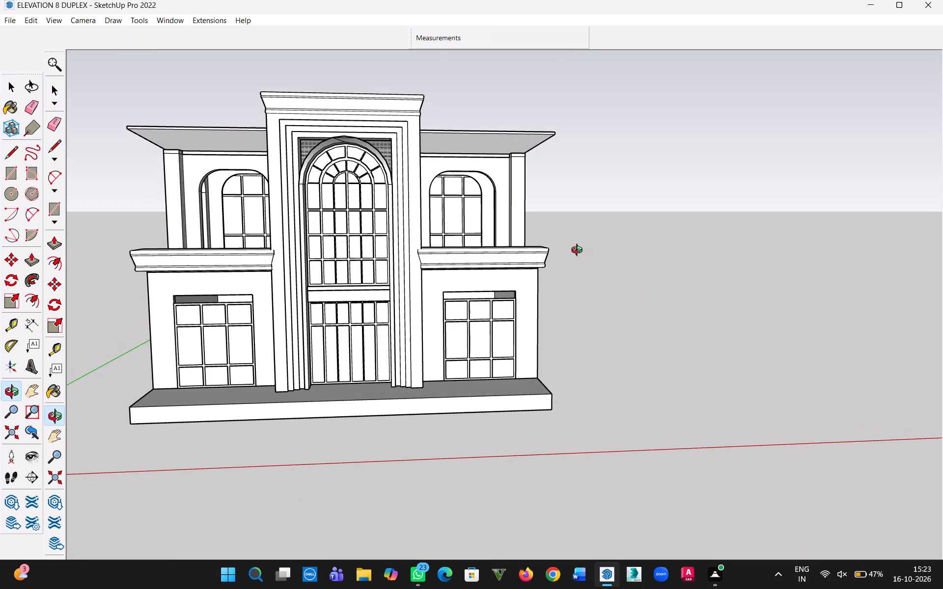
{"action": "middle_click_drag", "start_coordinate": [579, 251], "coordinate": [562, 452]}
{"action": "scroll", "coordinate": [429, 269], "scroll_direction": "down", "scroll_amount": 3}
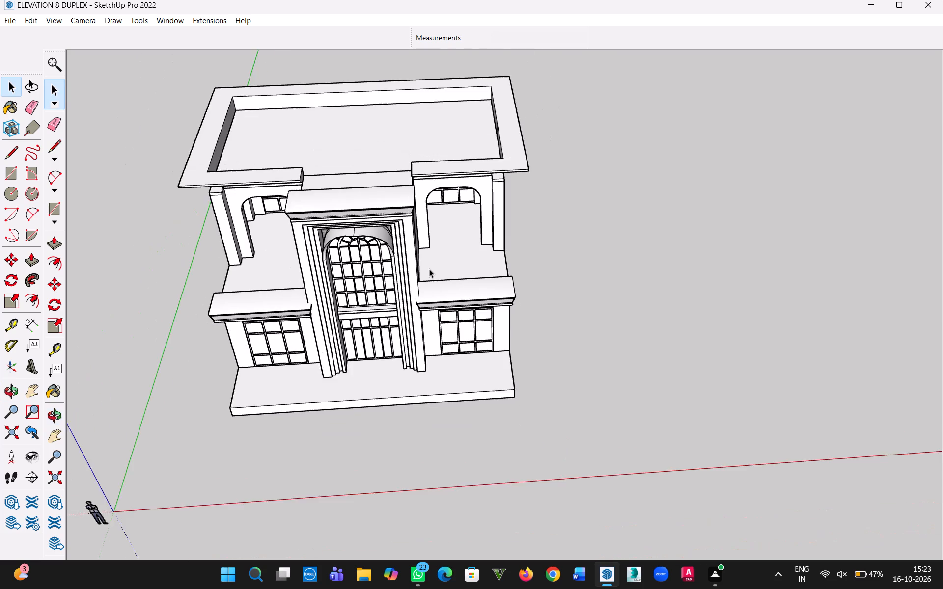
{"action": "scroll", "coordinate": [429, 269], "scroll_direction": "down", "scroll_amount": 2}
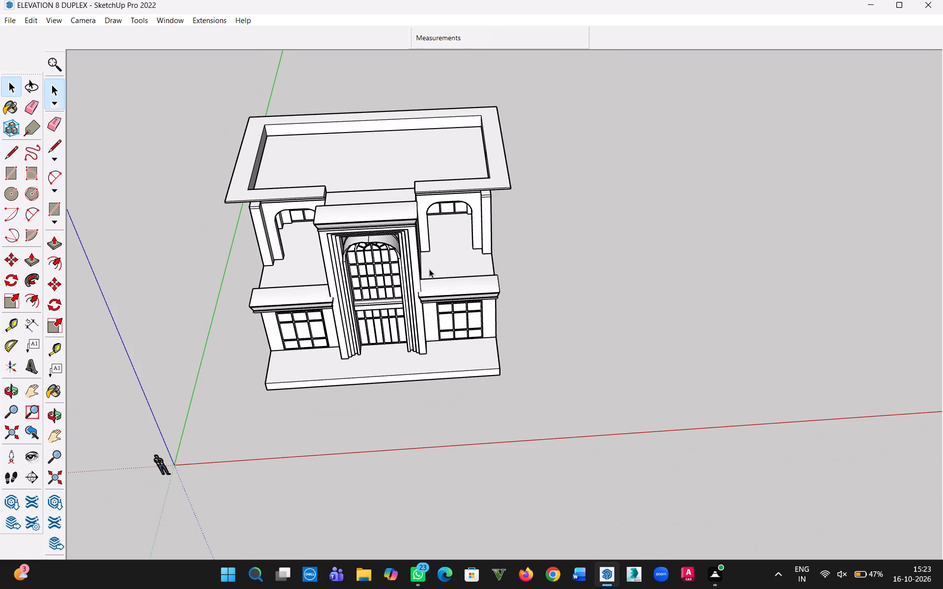
{"action": "double_click", "coordinate": [504, 174]}
{"action": "left_click", "coordinate": [504, 174]}
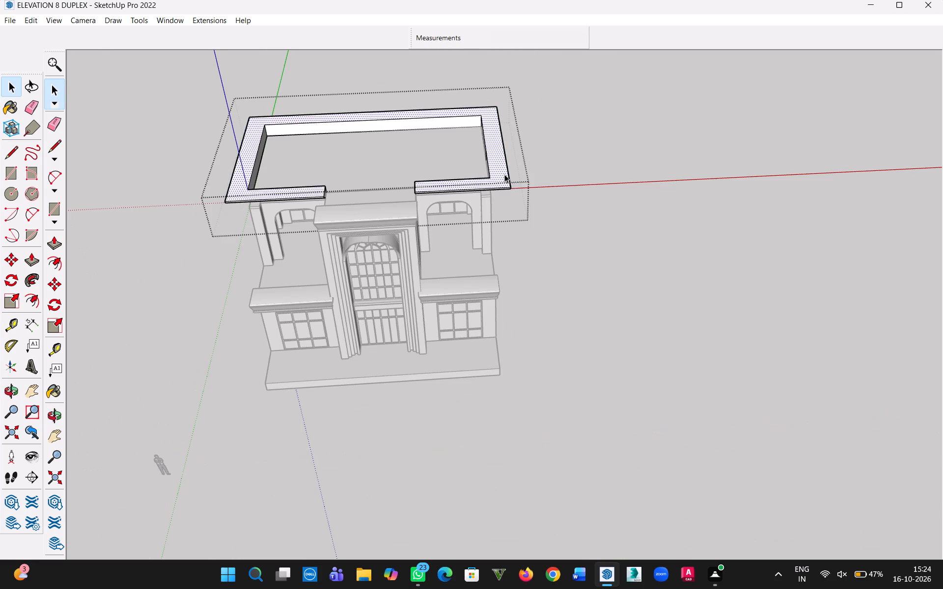
{"action": "scroll", "coordinate": [504, 174], "scroll_direction": "up", "scroll_amount": 8}
{"action": "middle_click_drag", "start_coordinate": [410, 204], "coordinate": [819, 138]}
{"action": "scroll", "coordinate": [462, 208], "scroll_direction": "up", "scroll_amount": 5}
{"action": "scroll", "coordinate": [464, 214], "scroll_direction": "down", "scroll_amount": 6}
{"action": "left_click", "coordinate": [349, 201]}
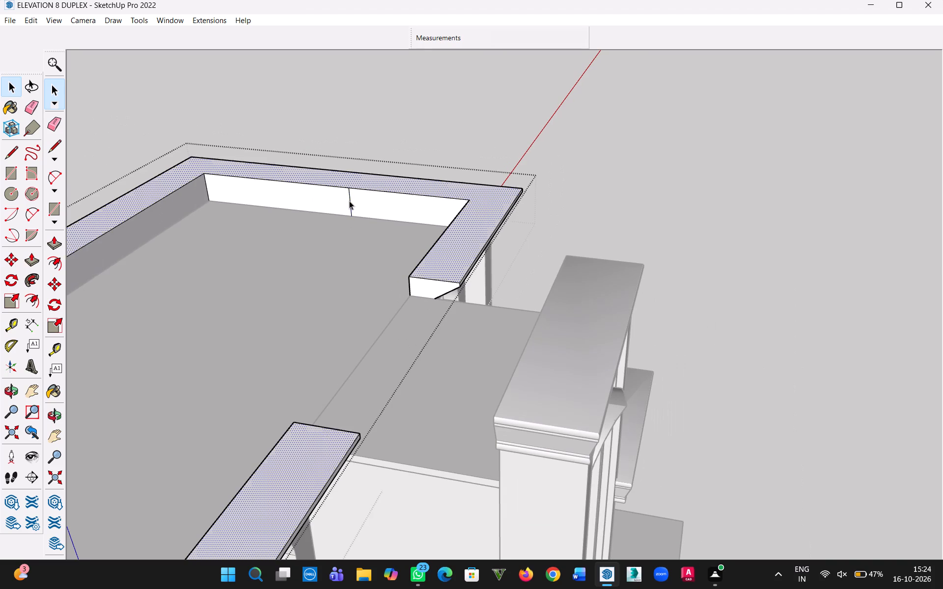
{"action": "key", "text": "Delete"}
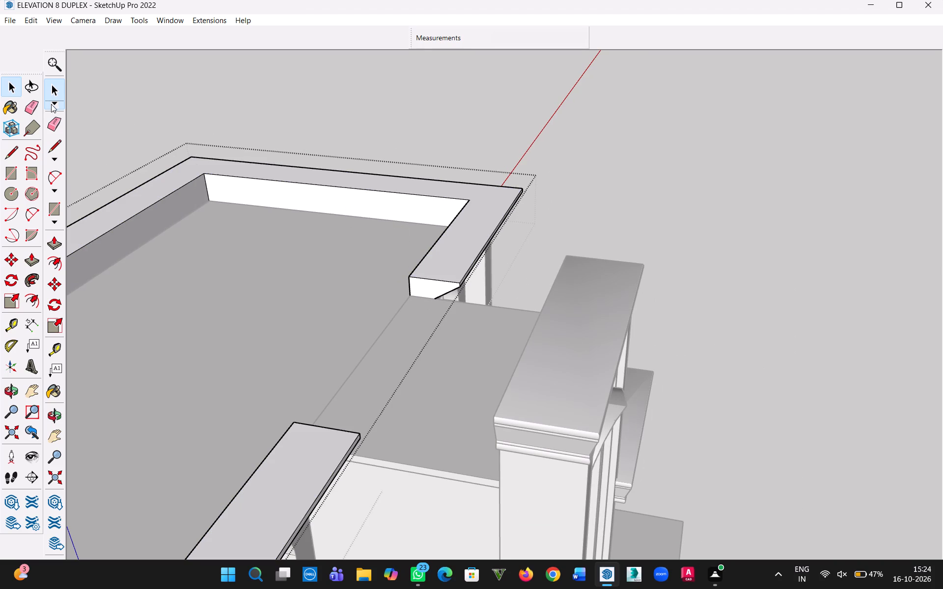
{"action": "left_click", "coordinate": [9, 79]}
{"action": "left_click", "coordinate": [722, 199]}
Group the roof slab of the projecting block between the two front cornice ends.
{"action": "left_click", "coordinate": [463, 367]}
{"action": "right_click", "coordinate": [463, 367]}
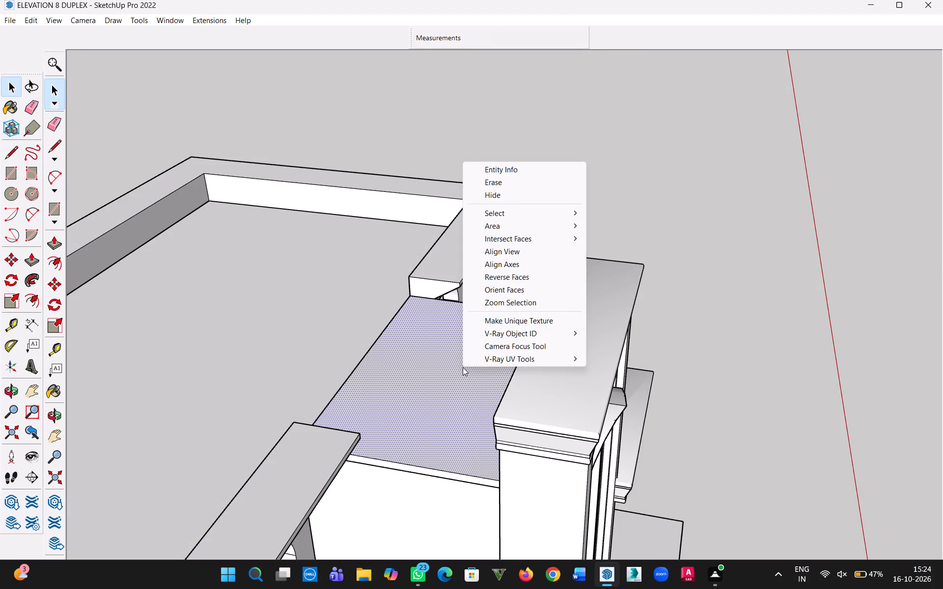
{"action": "triple_click", "coordinate": [431, 404]}
{"action": "right_click", "coordinate": [431, 404]}
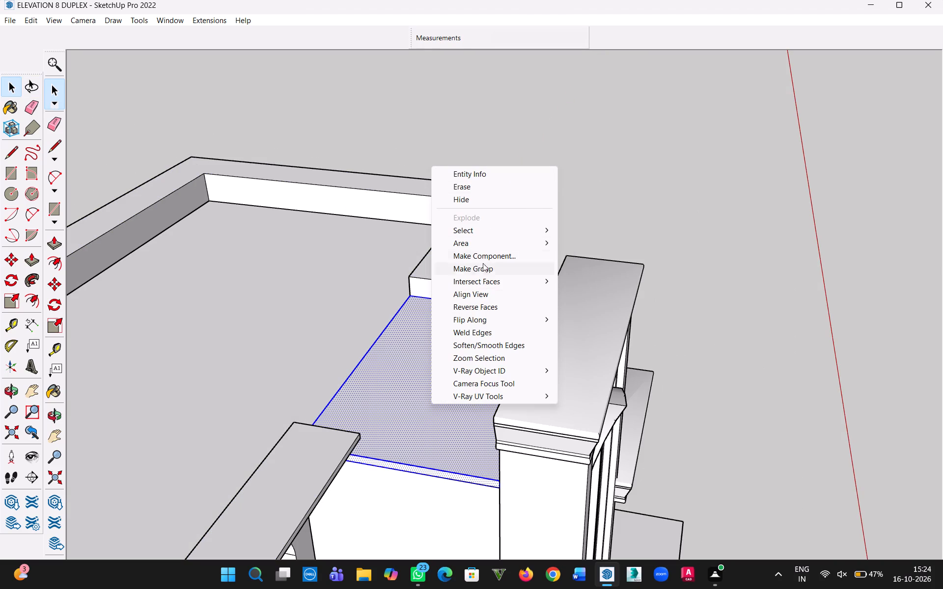
{"action": "left_click", "coordinate": [481, 273]}
Hide the projecting roof slab group and the wall group beneath it.
{"action": "right_click", "coordinate": [447, 395]}
{"action": "left_click", "coordinate": [497, 181]}
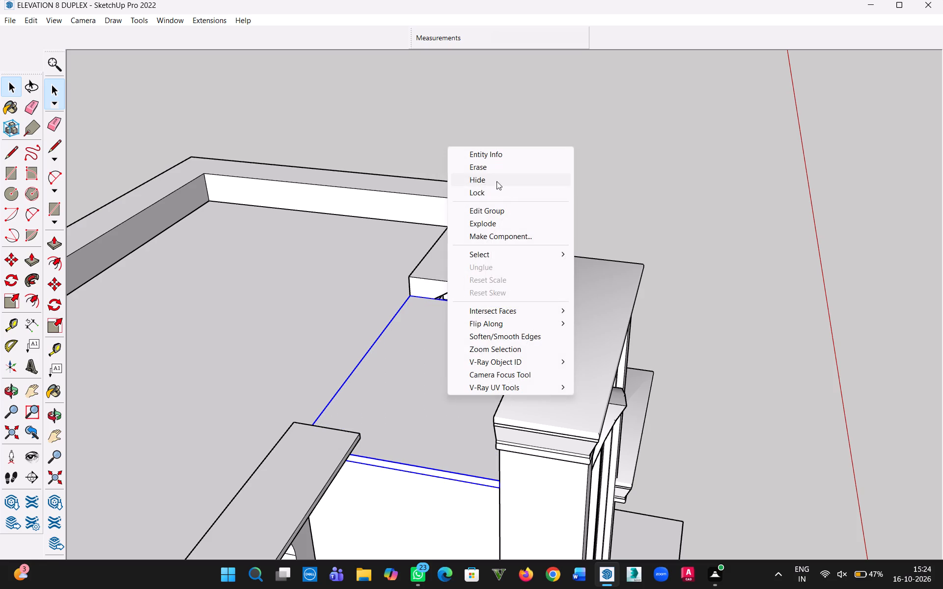
{"action": "left_click", "coordinate": [454, 319]}
{"action": "right_click", "coordinate": [454, 319]}
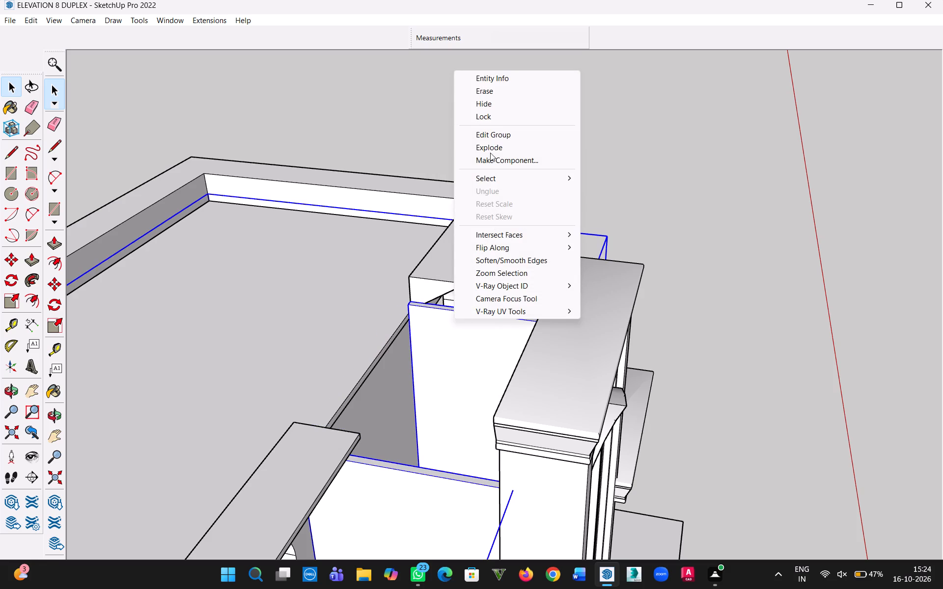
{"action": "left_click", "coordinate": [497, 106]}
Trace the cornice's exposed end profile with lines, including its 4" fascia edge and 2' 10 5/8" inner edge.
{"action": "middle_click_drag", "start_coordinate": [440, 332], "coordinate": [521, 301]}
{"action": "scroll", "coordinate": [409, 277], "scroll_direction": "up", "scroll_amount": 4}
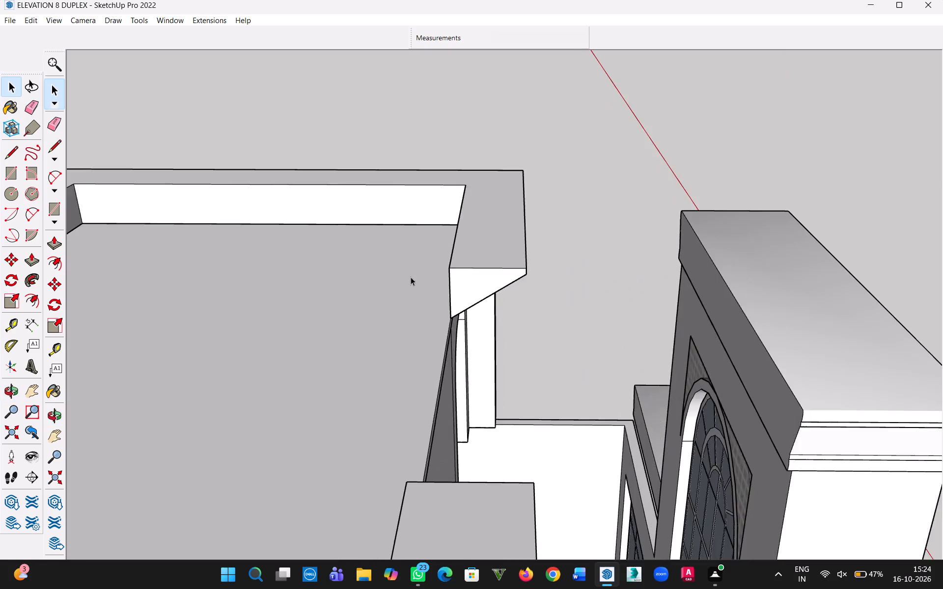
{"action": "scroll", "coordinate": [411, 277], "scroll_direction": "up", "scroll_amount": 9}
{"action": "middle_click_drag", "start_coordinate": [475, 287], "coordinate": [498, 230]}
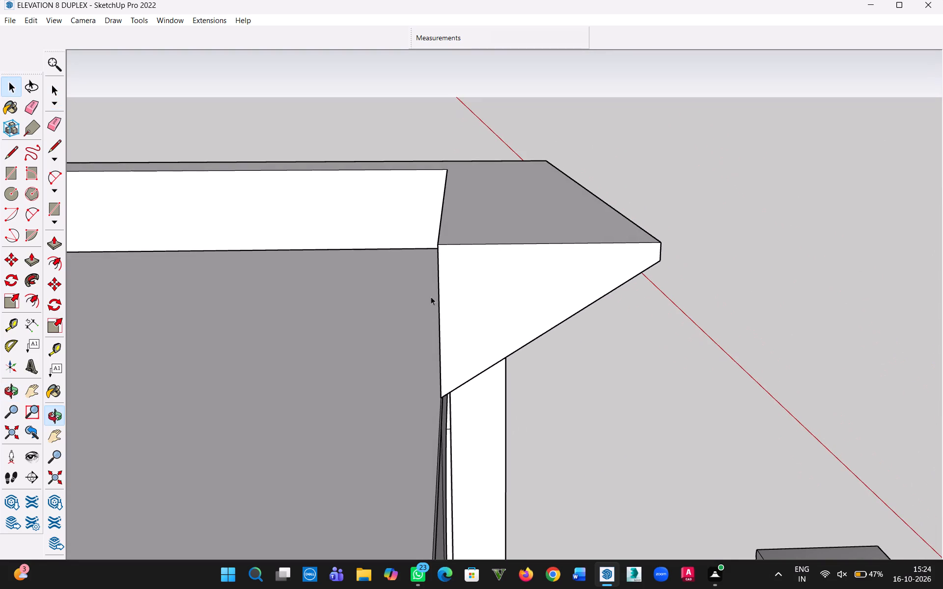
{"action": "key", "text": "l"}
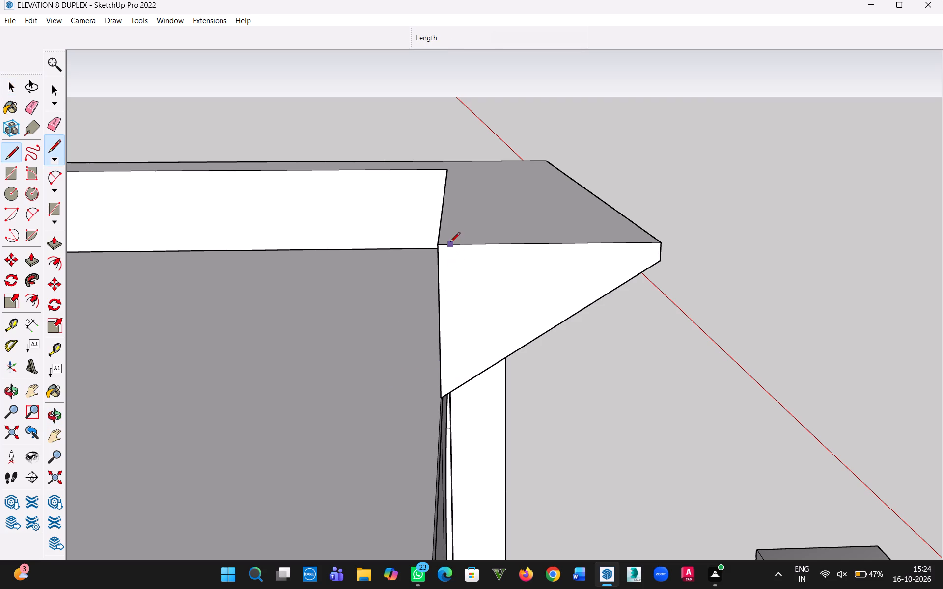
{"action": "left_click", "coordinate": [443, 246]}
{"action": "left_click", "coordinate": [659, 240]}
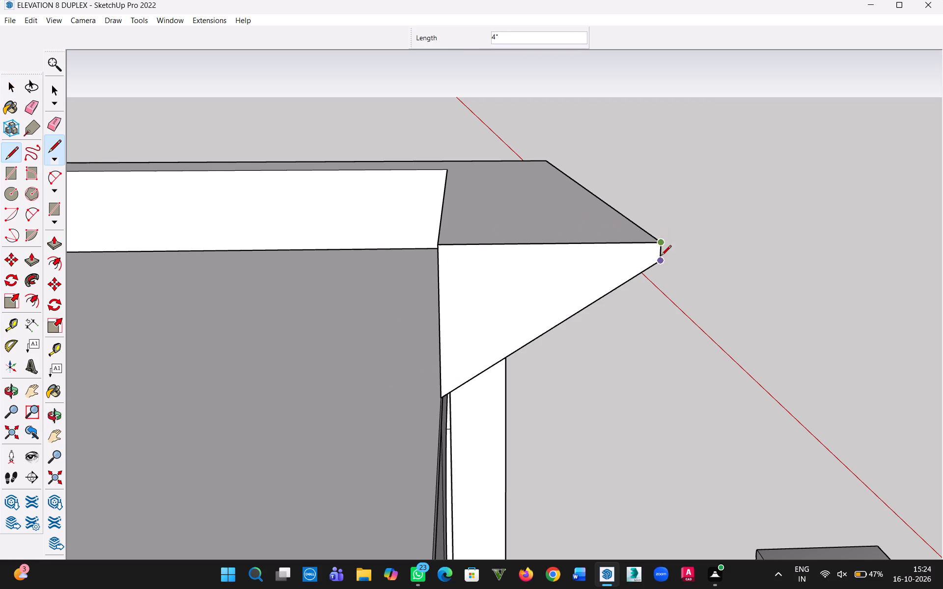
{"action": "left_click", "coordinate": [661, 258]}
{"action": "left_click", "coordinate": [444, 395]}
{"action": "left_click", "coordinate": [437, 248]}
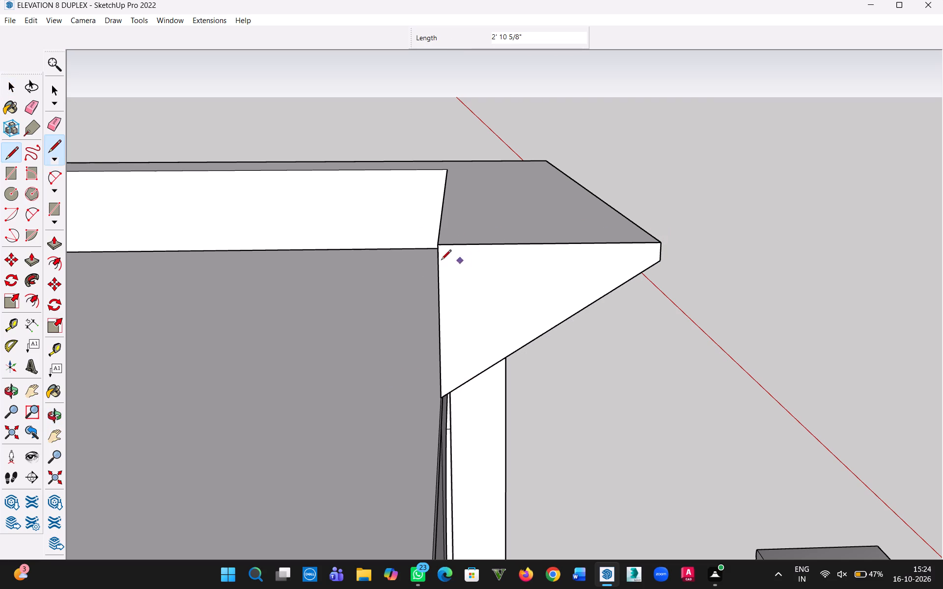
Move the traced cornice profile face off the cornice end into the open space beside the building.
{"action": "key", "text": "m"}
{"action": "left_click", "coordinate": [8, 89]}
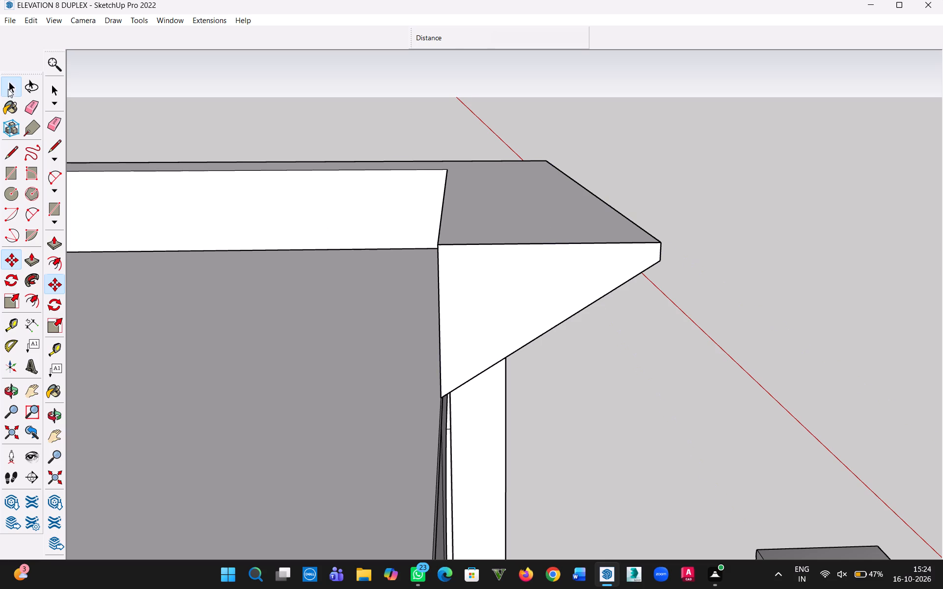
{"action": "triple_click", "coordinate": [476, 300]}
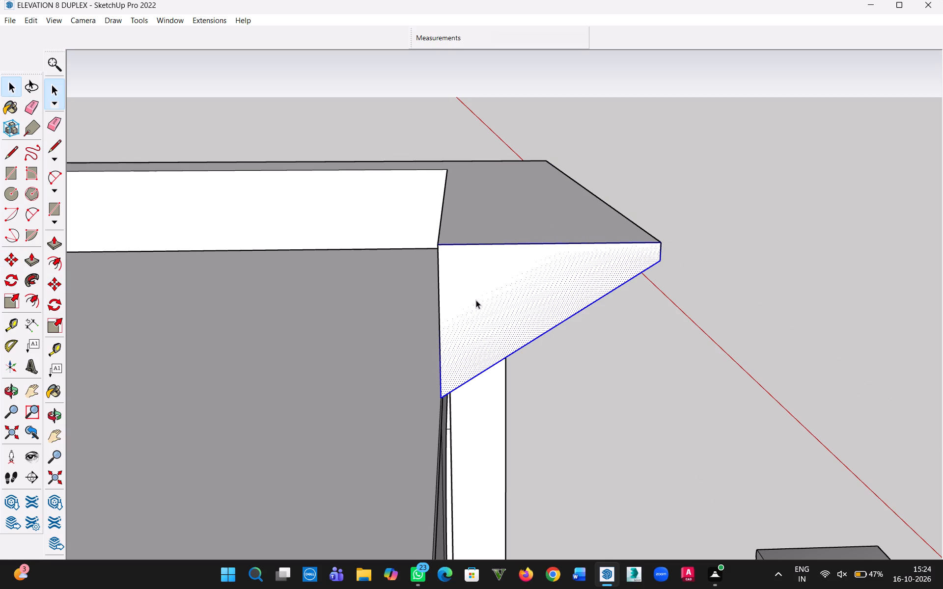
{"action": "key", "text": "m"}
{"action": "left_click", "coordinate": [439, 242]}
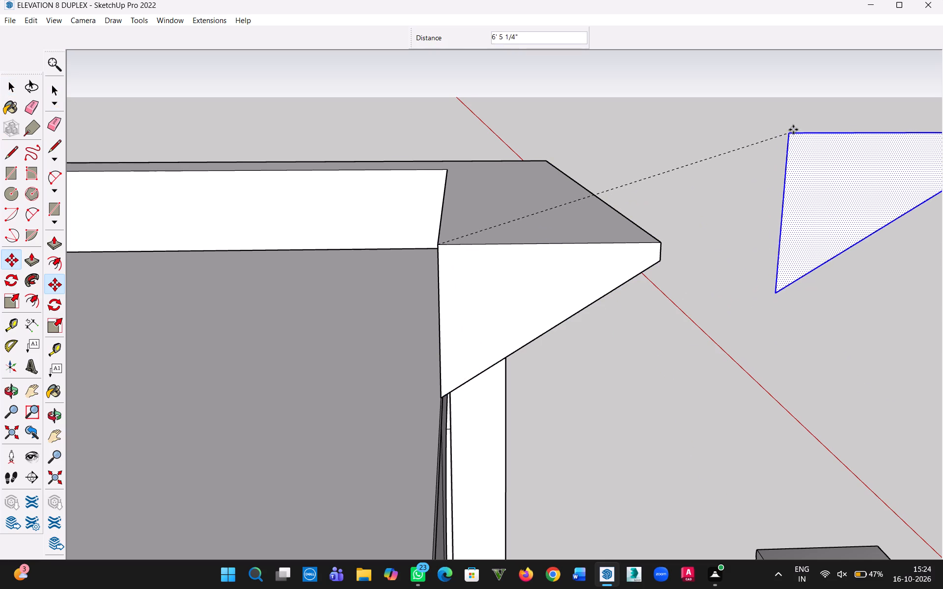
{"action": "left_click", "coordinate": [798, 121]}
{"action": "scroll", "coordinate": [811, 313], "scroll_direction": "down", "scroll_amount": 11}
{"action": "middle_click_drag", "start_coordinate": [782, 370], "coordinate": [444, 455]}
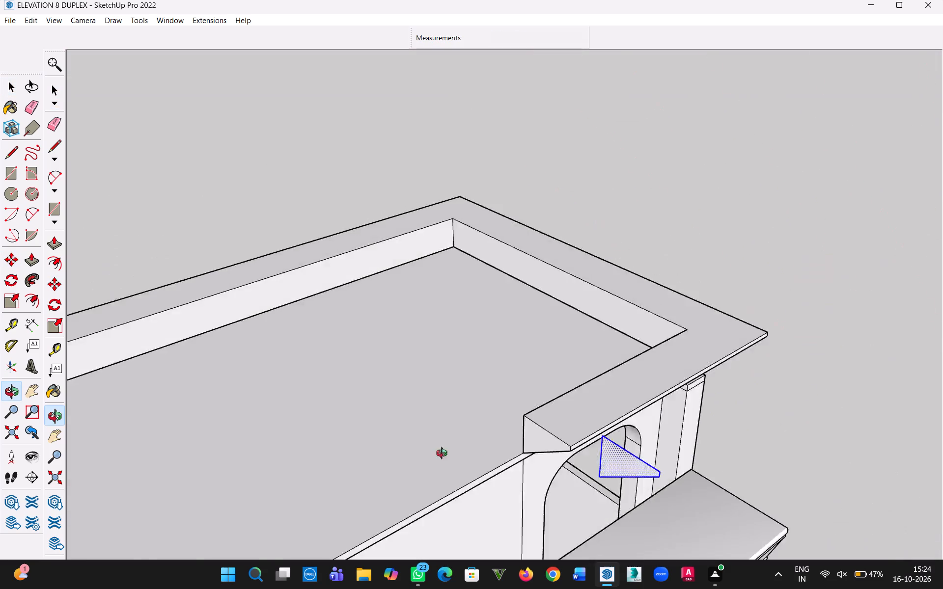
{"action": "middle_click_drag", "start_coordinate": [444, 455], "coordinate": [303, 442]}
{"action": "scroll", "coordinate": [306, 426], "scroll_direction": "down", "scroll_amount": 1}
{"action": "middle_click_drag", "start_coordinate": [460, 446], "coordinate": [227, 425]}
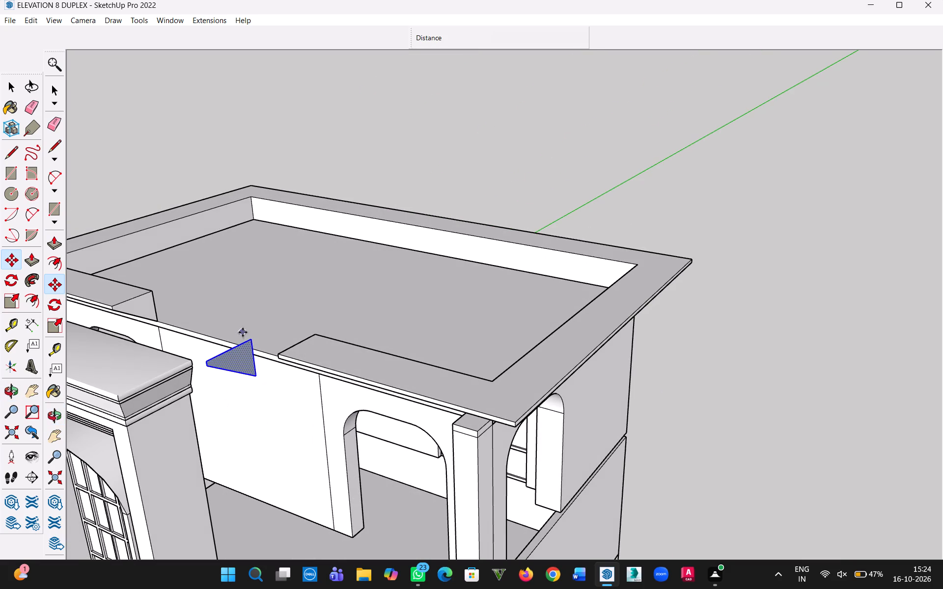
{"action": "left_click", "coordinate": [248, 338]}
{"action": "left_click", "coordinate": [785, 438]}
{"action": "middle_click_drag", "start_coordinate": [517, 427], "coordinate": [706, 398]}
{"action": "scroll", "coordinate": [666, 432], "scroll_direction": "down", "scroll_amount": 9}
Unhide all hidden objects in the model and clear the selection.
{"action": "left_click", "coordinate": [15, 23]}
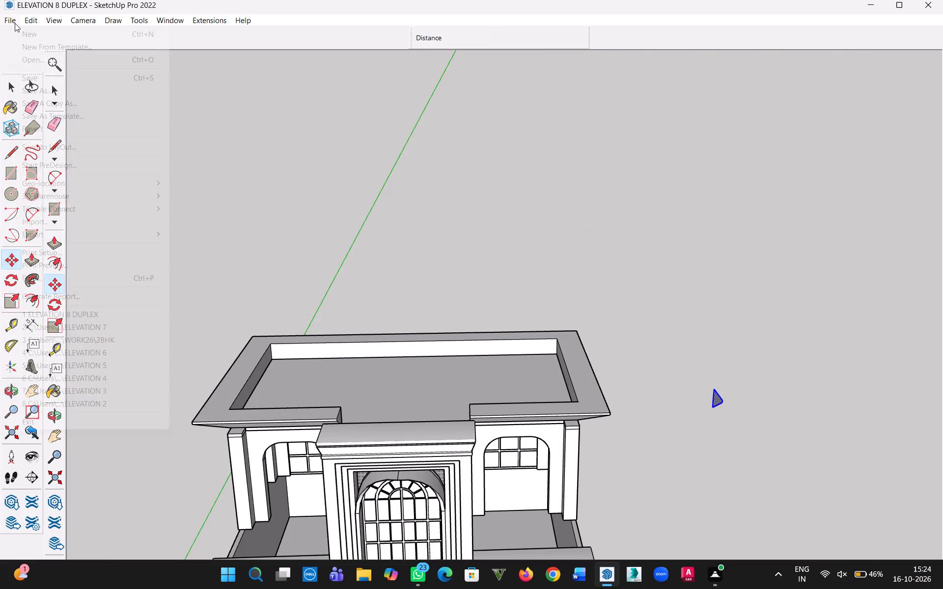
{"action": "left_click", "coordinate": [239, 232]}
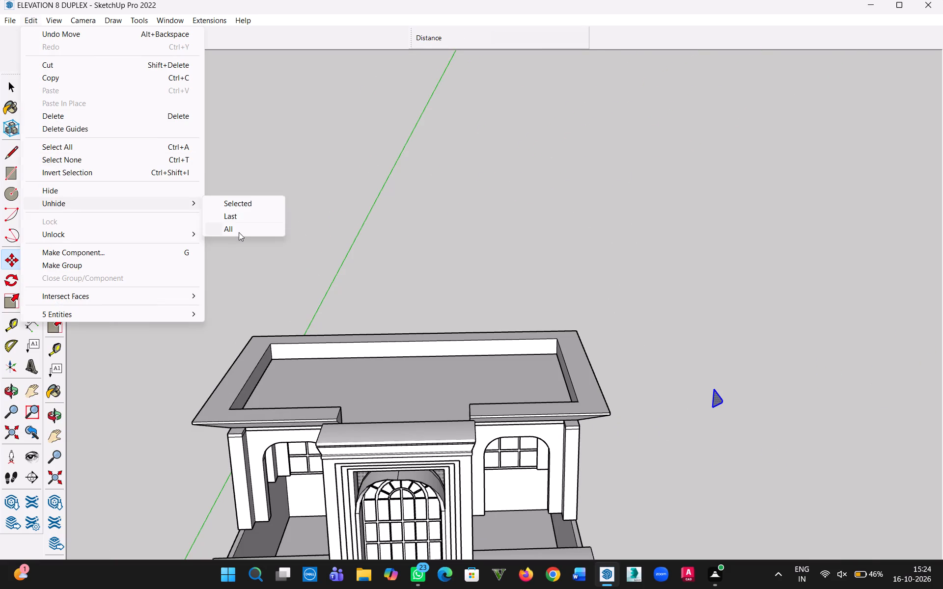
{"action": "scroll", "coordinate": [611, 376], "scroll_direction": "down", "scroll_amount": 2}
{"action": "left_click", "coordinate": [11, 90]}
{"action": "left_click", "coordinate": [413, 220]}
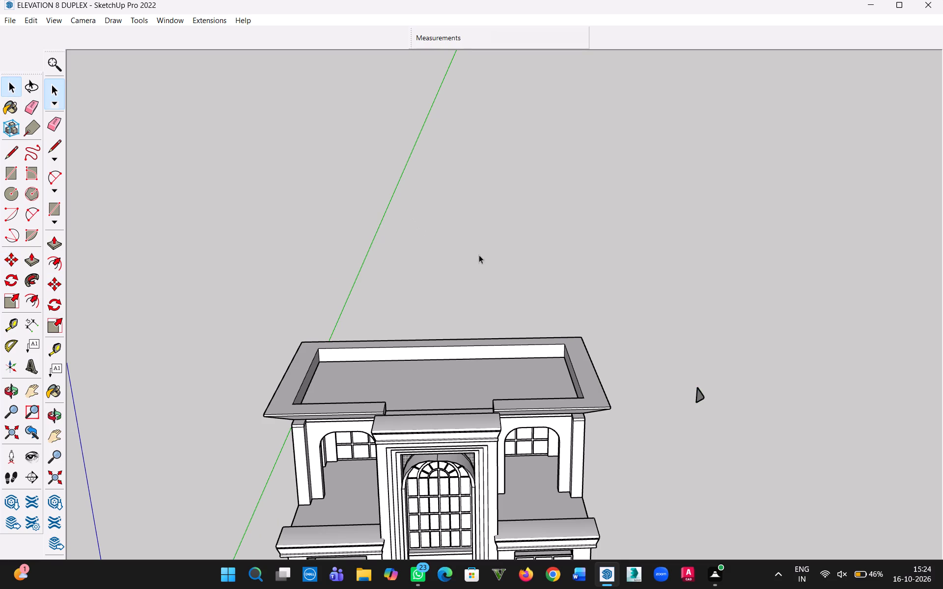
{"action": "left_click", "coordinate": [693, 429]}
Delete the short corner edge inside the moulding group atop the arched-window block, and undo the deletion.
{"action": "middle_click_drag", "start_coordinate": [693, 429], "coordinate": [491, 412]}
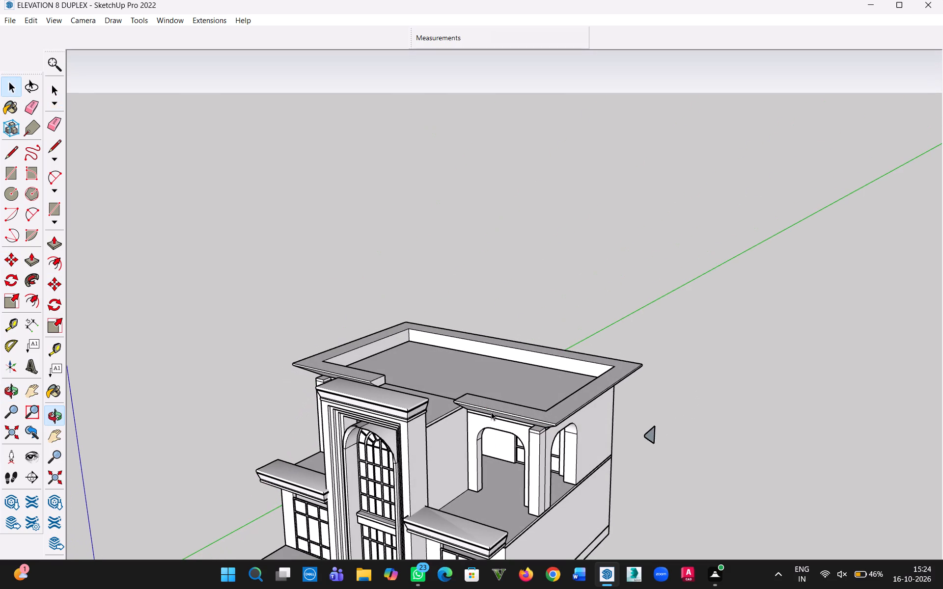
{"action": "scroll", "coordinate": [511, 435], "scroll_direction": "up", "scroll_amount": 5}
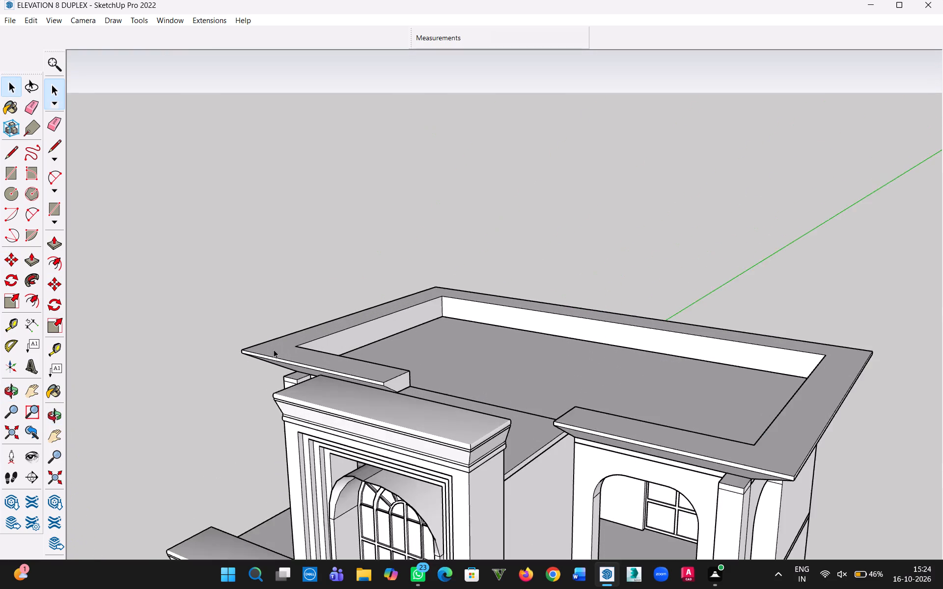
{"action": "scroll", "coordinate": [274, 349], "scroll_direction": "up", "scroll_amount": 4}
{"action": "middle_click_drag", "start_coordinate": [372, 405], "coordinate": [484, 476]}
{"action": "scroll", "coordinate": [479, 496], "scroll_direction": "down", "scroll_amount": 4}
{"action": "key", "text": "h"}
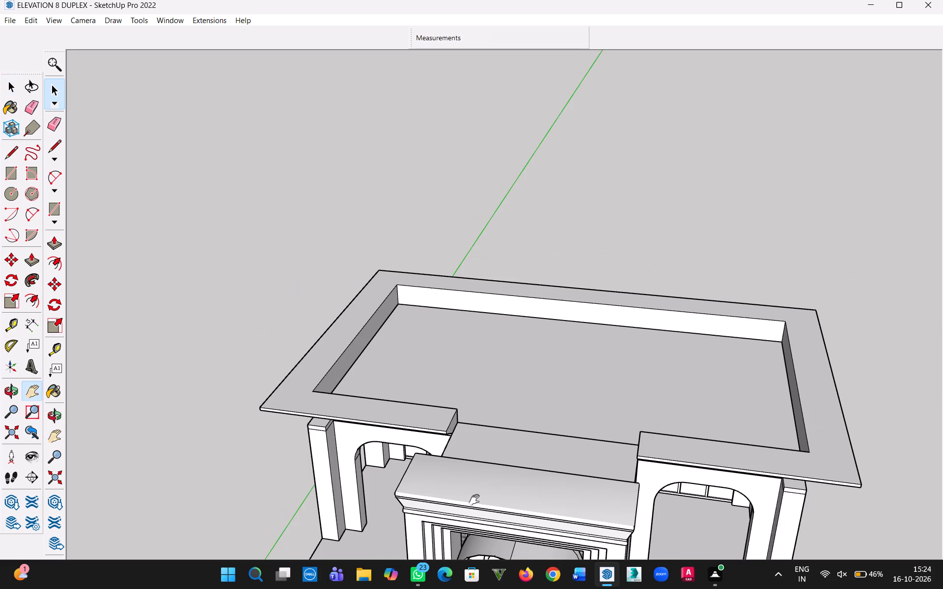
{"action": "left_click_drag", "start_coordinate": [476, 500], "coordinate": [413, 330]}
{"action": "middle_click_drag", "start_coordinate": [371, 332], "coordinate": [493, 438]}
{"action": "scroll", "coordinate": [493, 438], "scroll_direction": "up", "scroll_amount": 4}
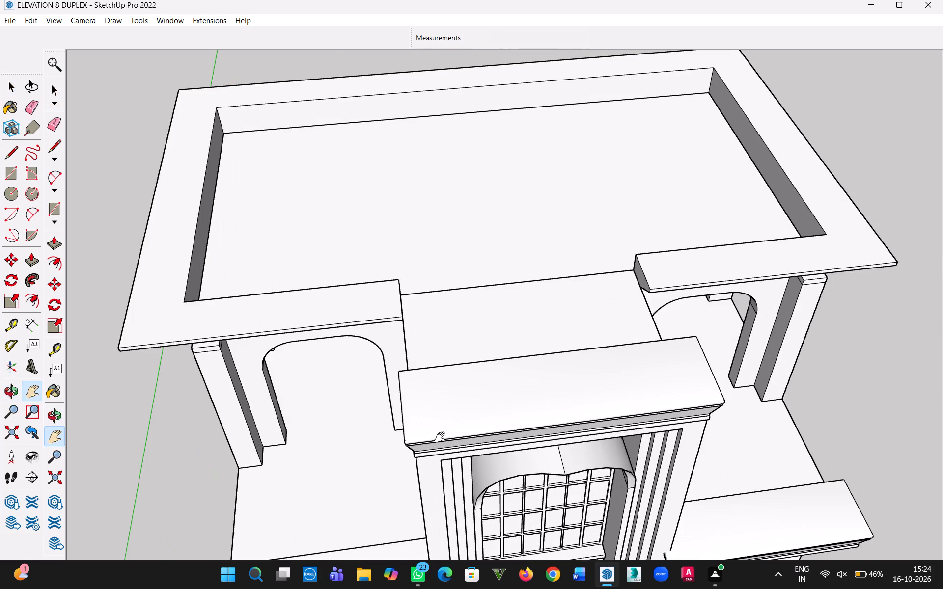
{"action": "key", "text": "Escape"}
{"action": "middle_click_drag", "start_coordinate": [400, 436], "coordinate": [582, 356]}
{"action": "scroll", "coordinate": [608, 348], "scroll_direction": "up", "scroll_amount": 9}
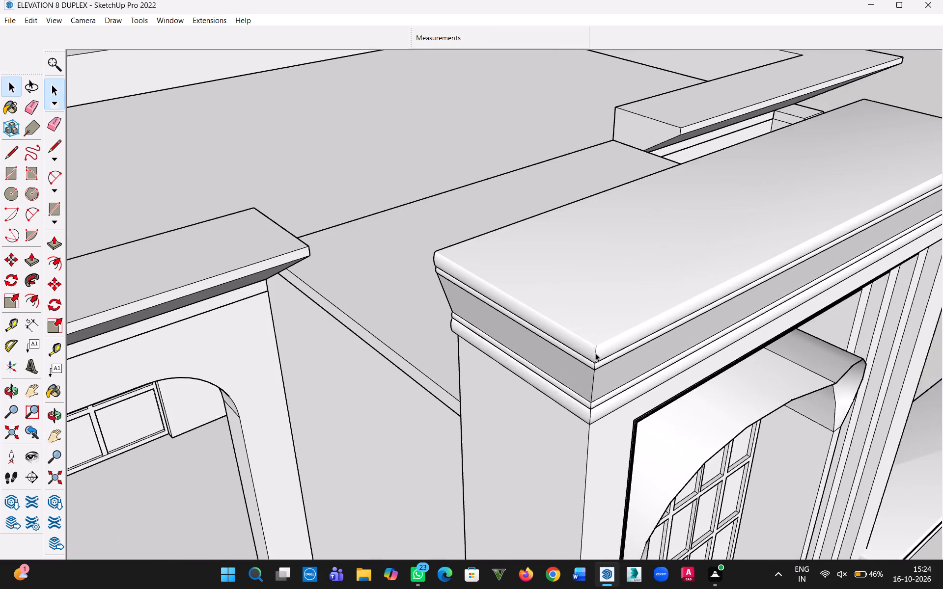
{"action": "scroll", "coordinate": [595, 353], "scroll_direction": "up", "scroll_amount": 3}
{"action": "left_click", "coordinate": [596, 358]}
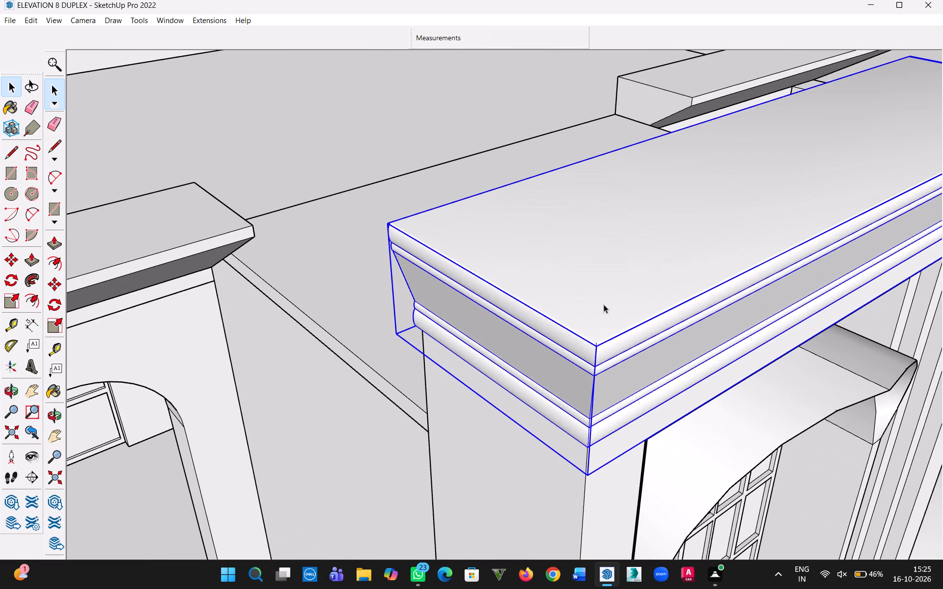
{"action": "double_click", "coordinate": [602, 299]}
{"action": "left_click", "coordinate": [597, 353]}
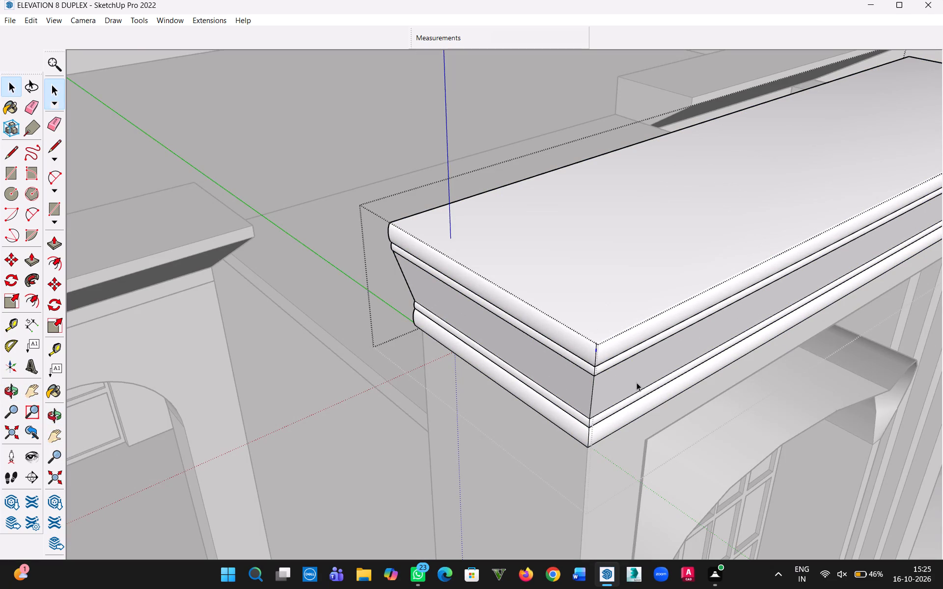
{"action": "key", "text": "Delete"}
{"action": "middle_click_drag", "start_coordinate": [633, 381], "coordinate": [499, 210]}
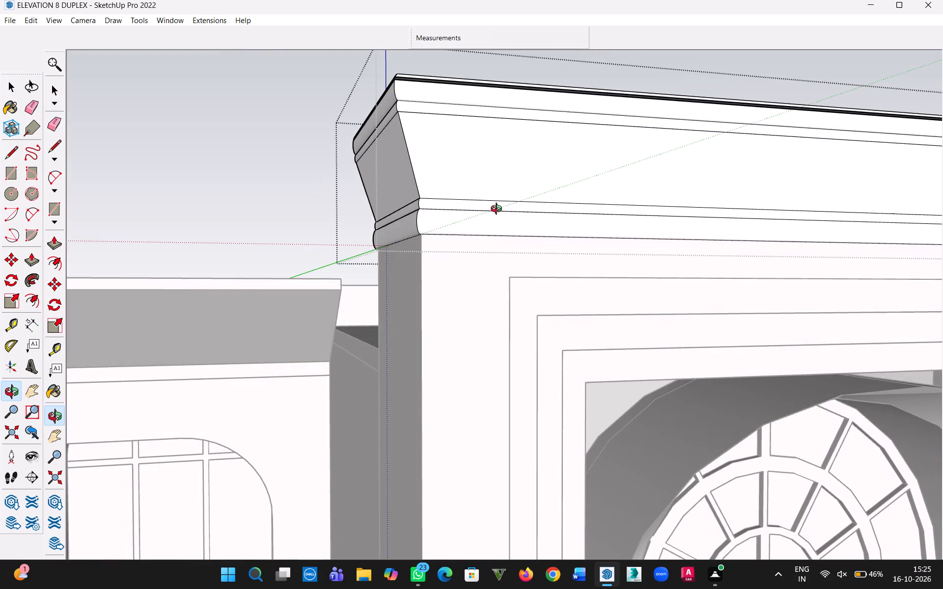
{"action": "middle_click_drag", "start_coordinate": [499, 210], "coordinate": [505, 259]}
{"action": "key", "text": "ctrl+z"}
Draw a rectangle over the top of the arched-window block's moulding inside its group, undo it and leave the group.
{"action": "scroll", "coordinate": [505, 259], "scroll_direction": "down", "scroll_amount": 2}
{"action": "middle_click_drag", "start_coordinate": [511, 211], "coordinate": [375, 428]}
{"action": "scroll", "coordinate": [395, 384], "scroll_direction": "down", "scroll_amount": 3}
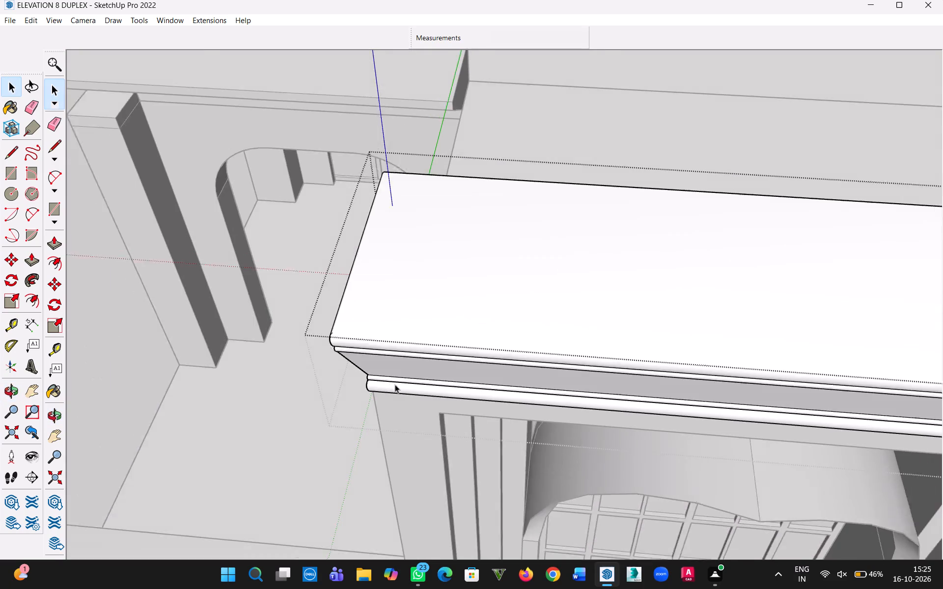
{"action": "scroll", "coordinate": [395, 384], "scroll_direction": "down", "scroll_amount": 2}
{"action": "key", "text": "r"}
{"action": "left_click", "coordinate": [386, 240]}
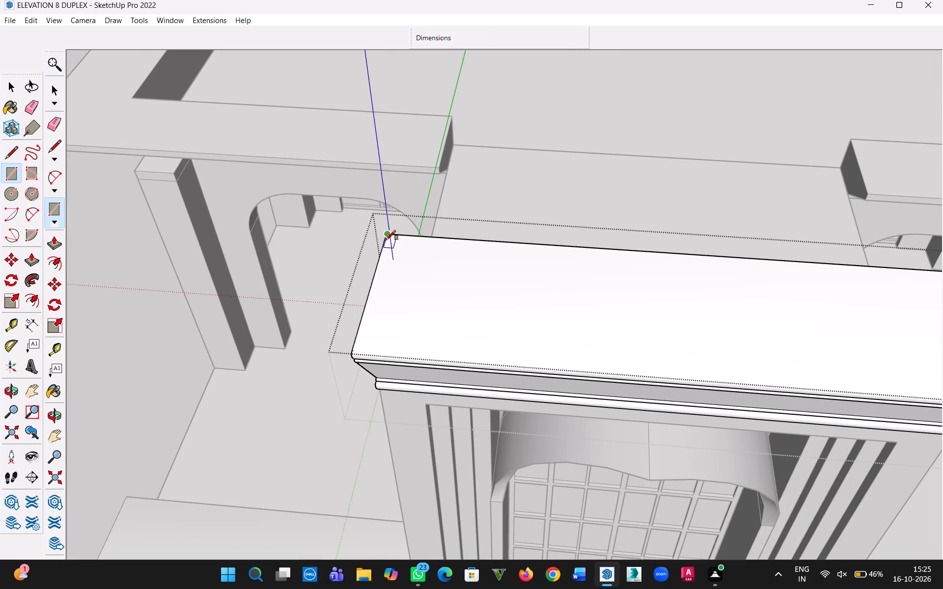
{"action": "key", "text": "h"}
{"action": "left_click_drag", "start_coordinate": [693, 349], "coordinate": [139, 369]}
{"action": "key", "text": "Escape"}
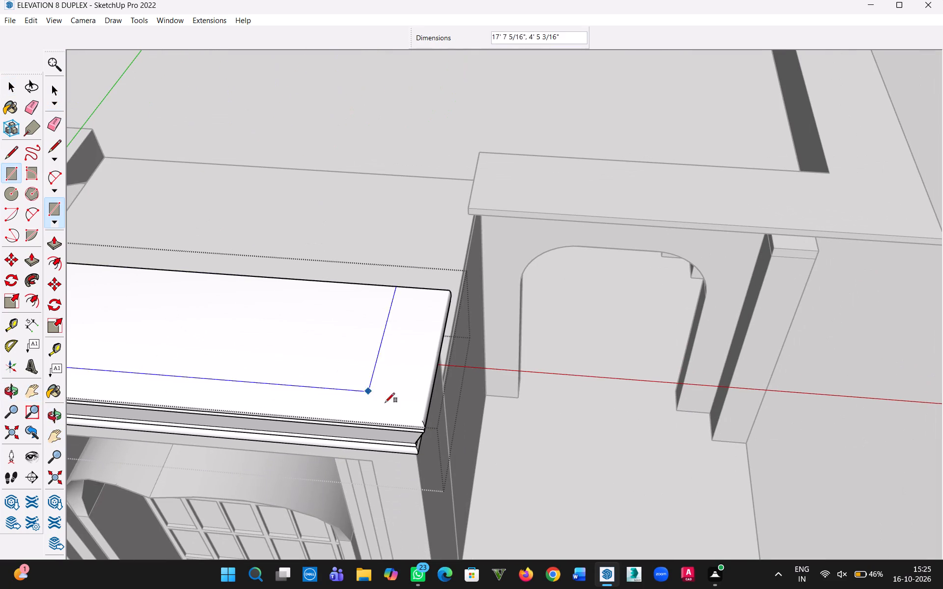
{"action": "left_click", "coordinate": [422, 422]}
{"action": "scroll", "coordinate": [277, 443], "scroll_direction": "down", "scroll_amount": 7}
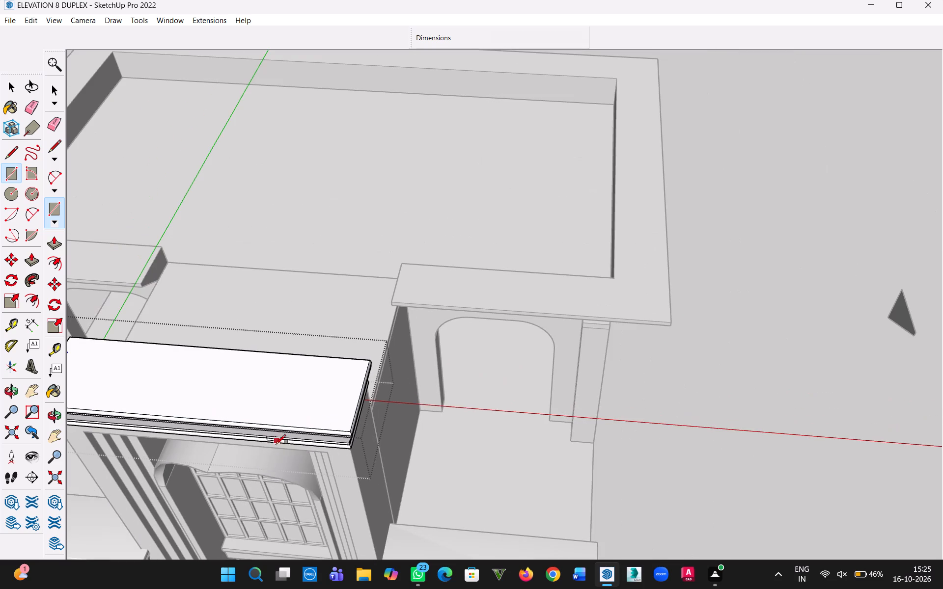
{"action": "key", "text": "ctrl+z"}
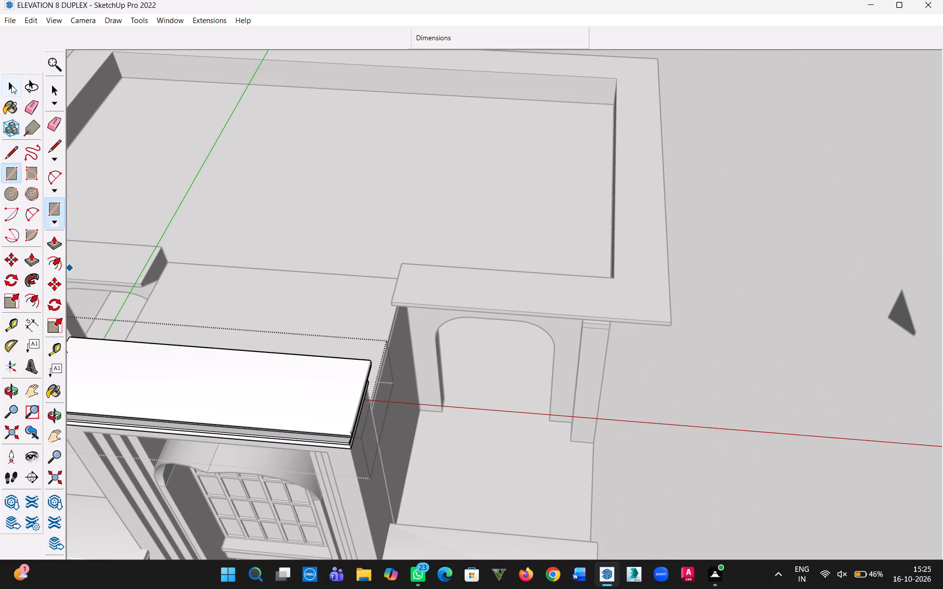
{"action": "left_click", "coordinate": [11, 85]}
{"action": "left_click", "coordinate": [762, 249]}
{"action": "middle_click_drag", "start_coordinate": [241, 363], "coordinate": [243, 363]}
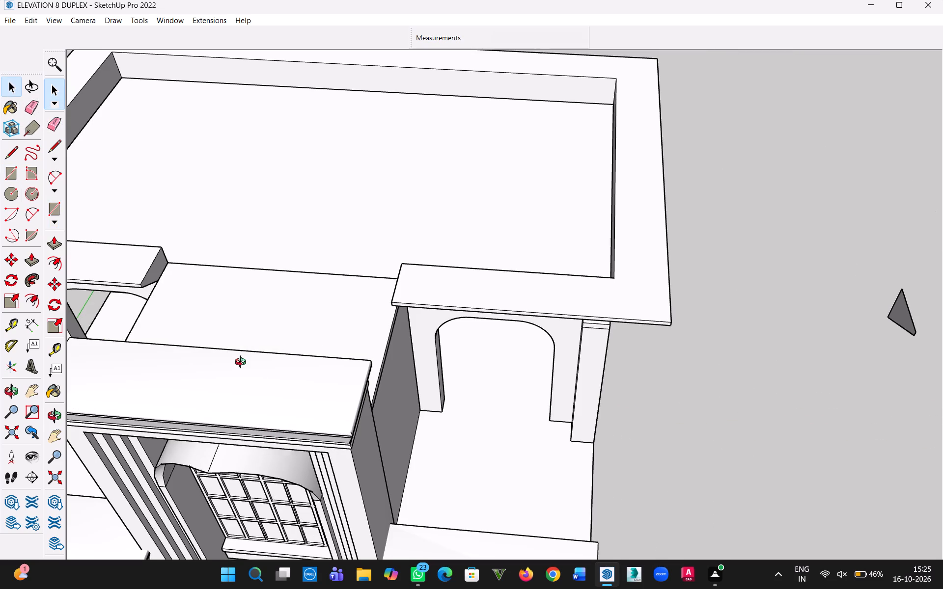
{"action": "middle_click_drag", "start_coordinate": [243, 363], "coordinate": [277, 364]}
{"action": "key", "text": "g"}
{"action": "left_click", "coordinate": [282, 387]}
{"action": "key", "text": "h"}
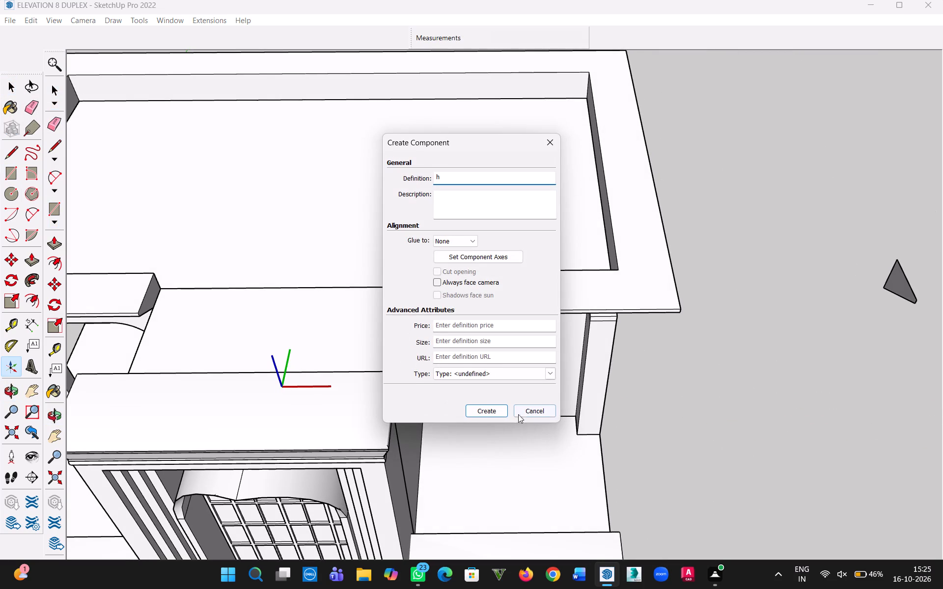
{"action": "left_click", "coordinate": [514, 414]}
Draw a 19' 3 1/2" by 5' 3 1/2" rectangle outside the group, covering the top of the arched-window block's moulding.
{"action": "key", "text": "h"}
{"action": "left_click_drag", "start_coordinate": [374, 431], "coordinate": [617, 400]}
{"action": "key", "text": "Escape"}
{"action": "scroll", "coordinate": [283, 352], "scroll_direction": "up", "scroll_amount": 4}
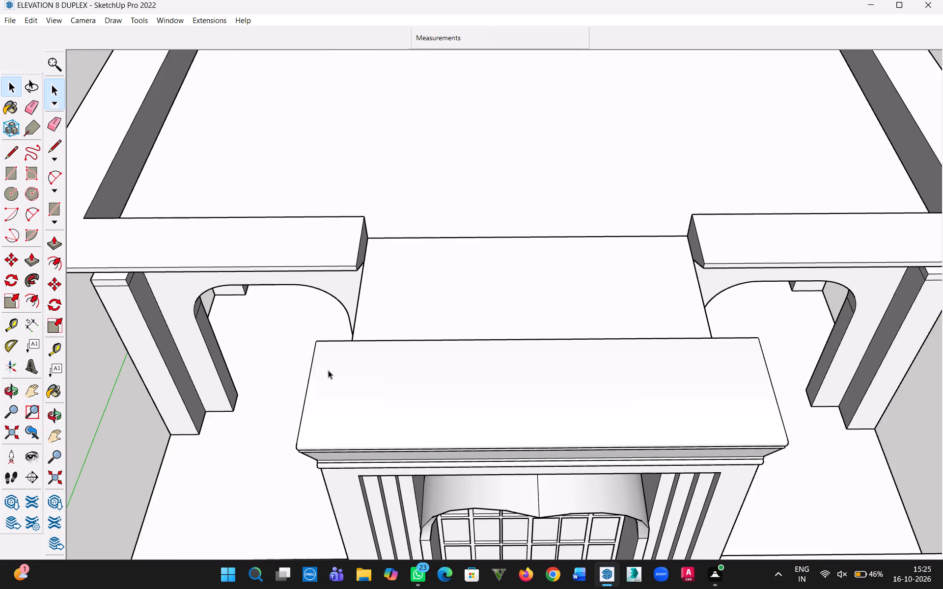
{"action": "key", "text": "r"}
{"action": "left_click", "coordinate": [333, 339]}
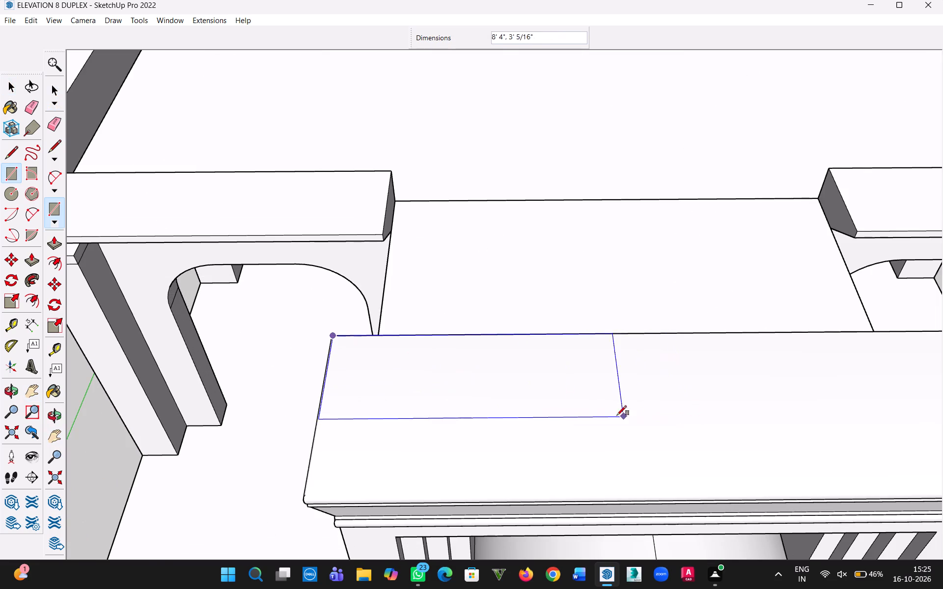
{"action": "key", "text": "Escape"}
{"action": "scroll", "coordinate": [296, 331], "scroll_direction": "up", "scroll_amount": 3}
{"action": "left_click", "coordinate": [381, 344]}
{"action": "scroll", "coordinate": [586, 419], "scroll_direction": "down", "scroll_amount": 2}
{"action": "key", "text": "h"}
{"action": "left_click_drag", "start_coordinate": [721, 448], "coordinate": [114, 333]}
{"action": "scroll", "coordinate": [813, 381], "scroll_direction": "down", "scroll_amount": 4}
{"action": "left_click_drag", "start_coordinate": [838, 400], "coordinate": [331, 309]}
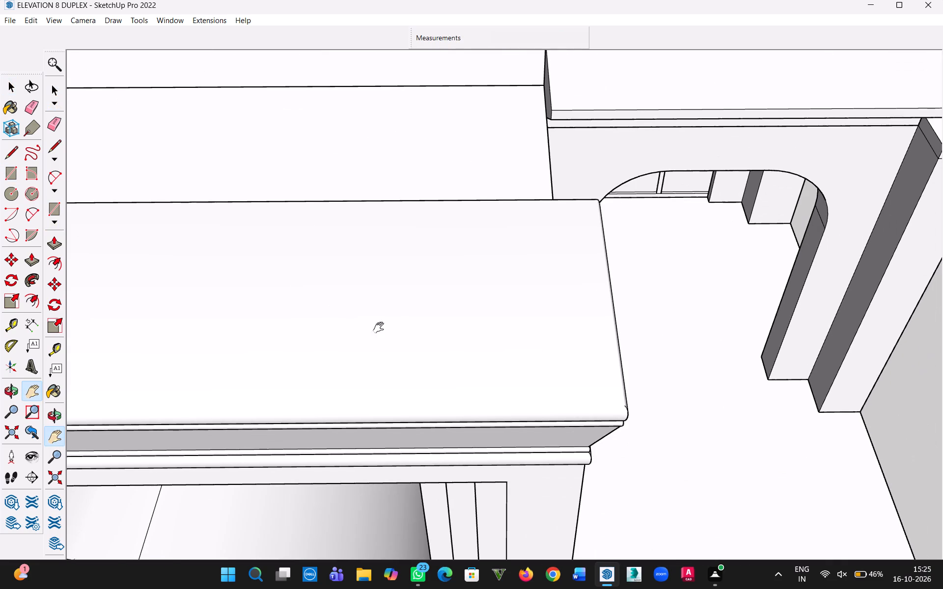
{"action": "key", "text": "Escape"}
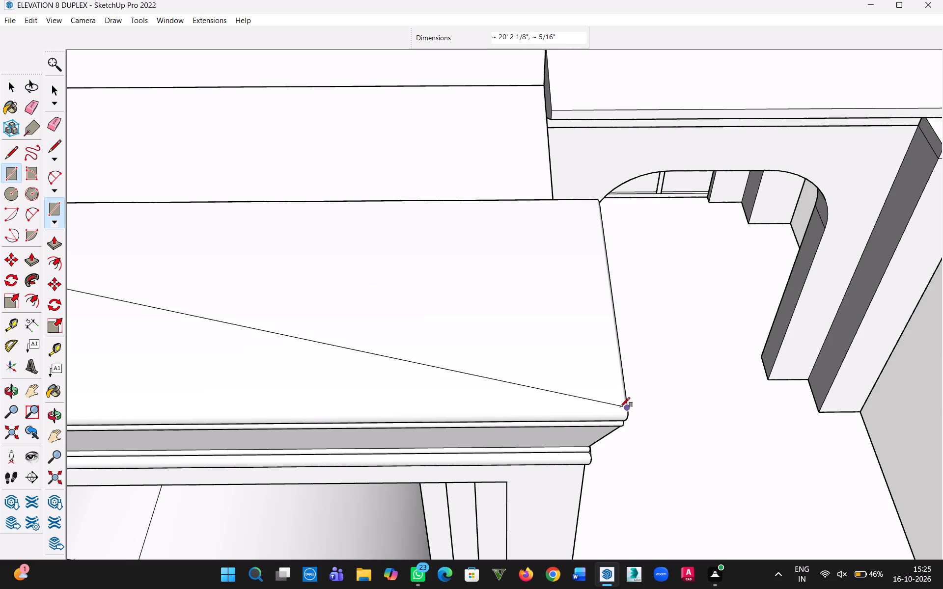
{"action": "left_click", "coordinate": [618, 402]}
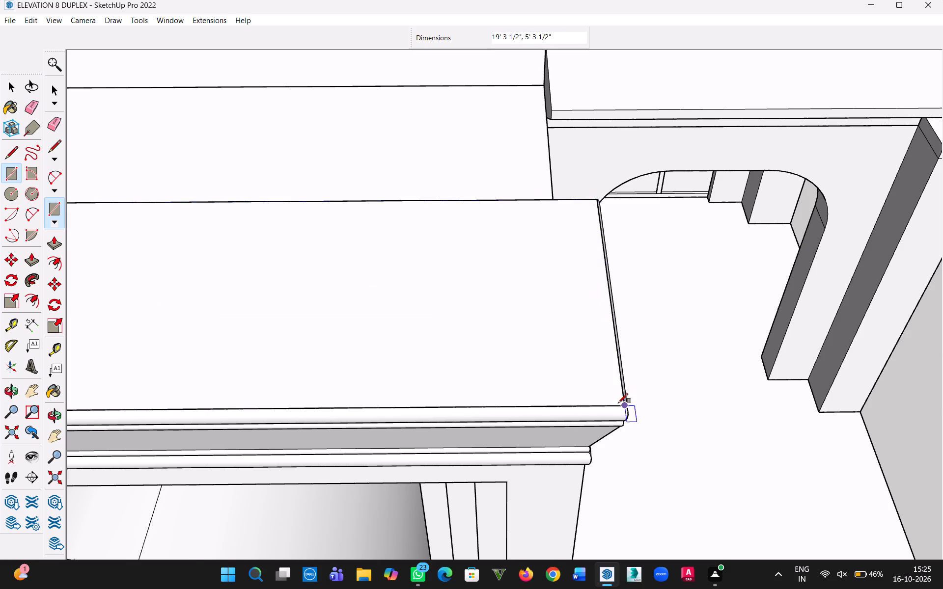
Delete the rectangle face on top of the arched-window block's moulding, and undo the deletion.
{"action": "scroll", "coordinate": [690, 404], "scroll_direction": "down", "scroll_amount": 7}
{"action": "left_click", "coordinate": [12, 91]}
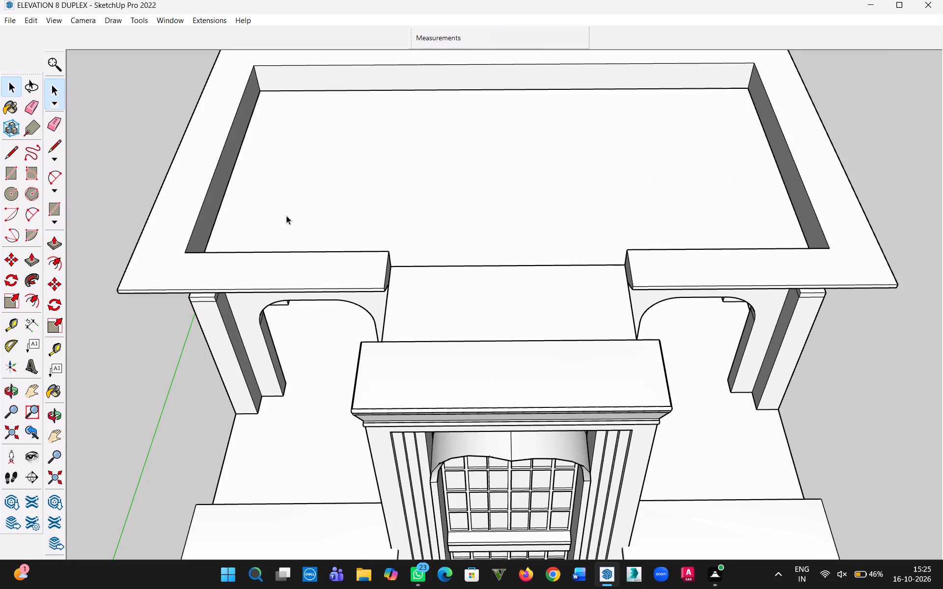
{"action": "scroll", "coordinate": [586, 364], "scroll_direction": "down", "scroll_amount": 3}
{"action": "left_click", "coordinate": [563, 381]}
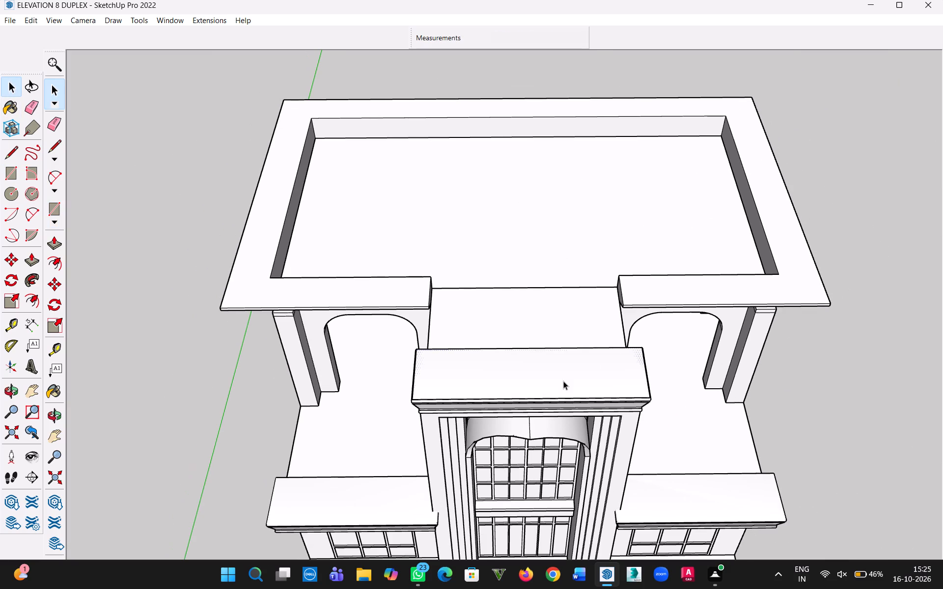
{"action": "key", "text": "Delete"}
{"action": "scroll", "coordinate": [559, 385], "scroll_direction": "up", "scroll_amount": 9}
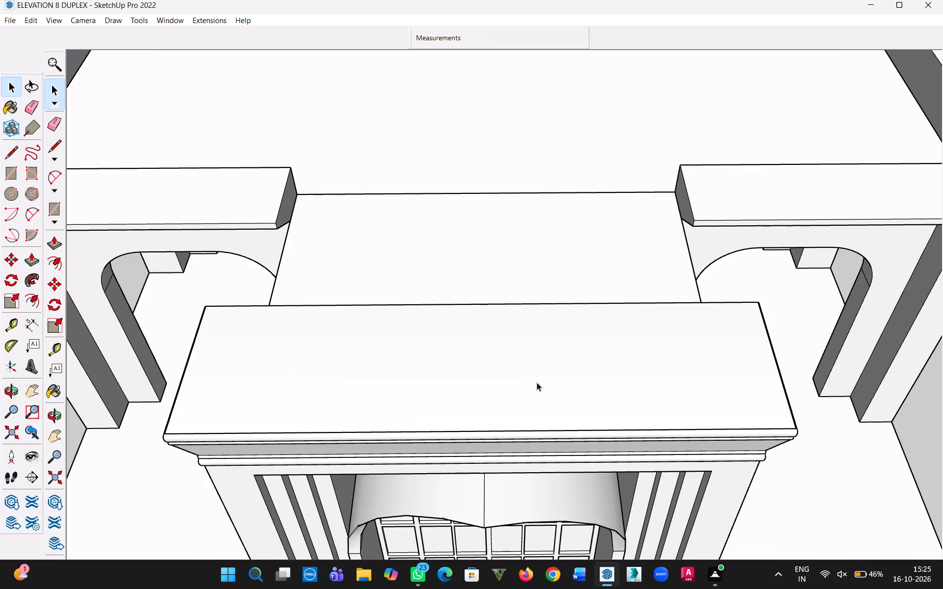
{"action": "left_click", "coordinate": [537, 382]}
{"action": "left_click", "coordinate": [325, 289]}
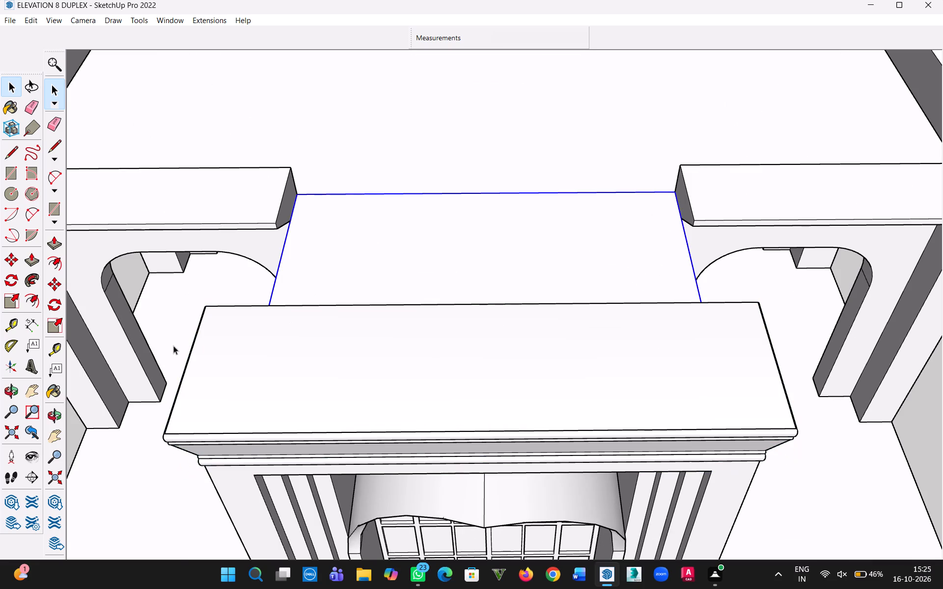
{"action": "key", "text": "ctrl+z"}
Select the loose triangular cornice profile beside the building with its edges and move it about 5' 5 5/8" by its inner corner.
{"action": "left_click", "coordinate": [186, 380]}
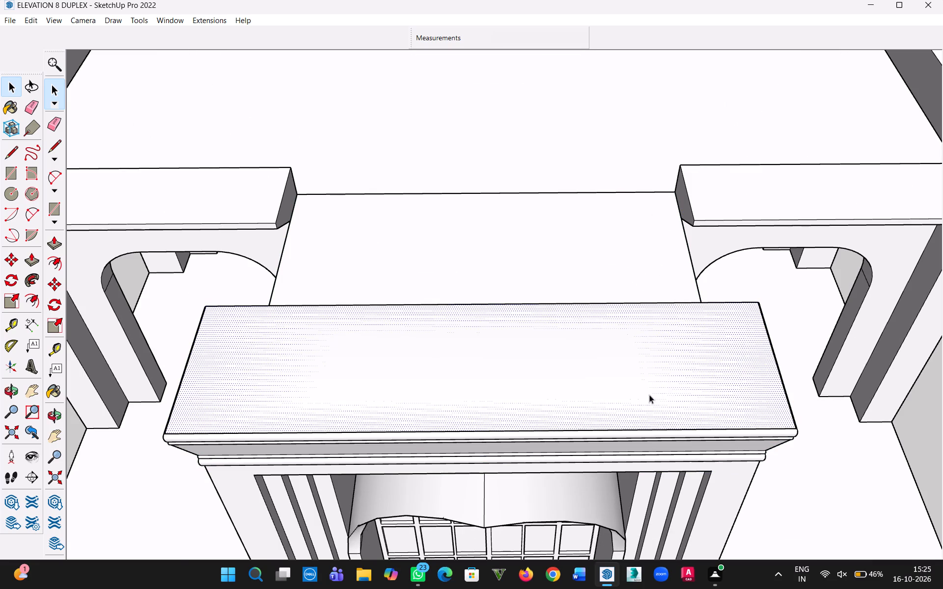
{"action": "key", "text": "h"}
{"action": "left_click_drag", "start_coordinate": [634, 387], "coordinate": [209, 292]}
{"action": "scroll", "coordinate": [543, 305], "scroll_direction": "down", "scroll_amount": 7}
{"action": "left_click_drag", "start_coordinate": [685, 370], "coordinate": [512, 357]}
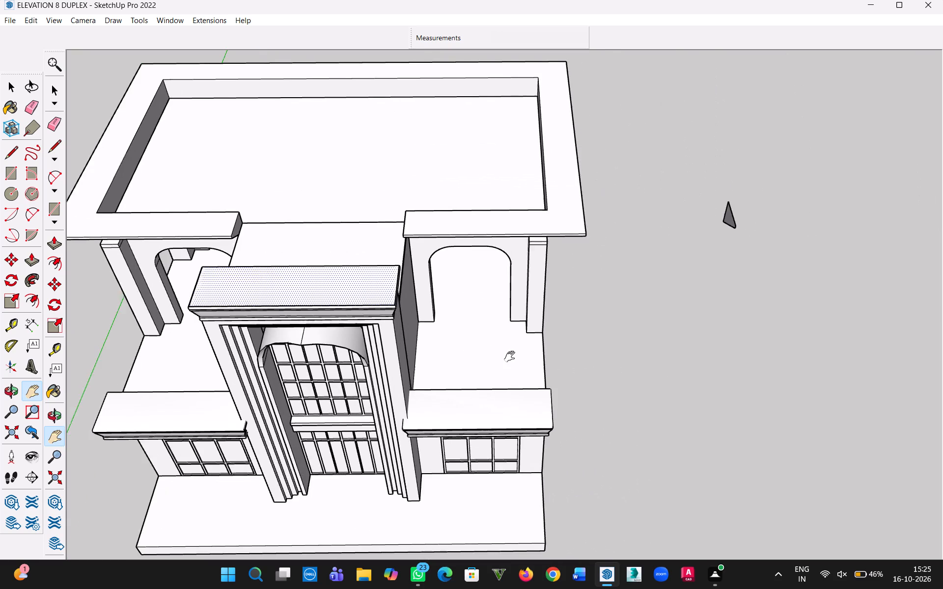
{"action": "left_click_drag", "start_coordinate": [512, 357], "coordinate": [549, 342]}
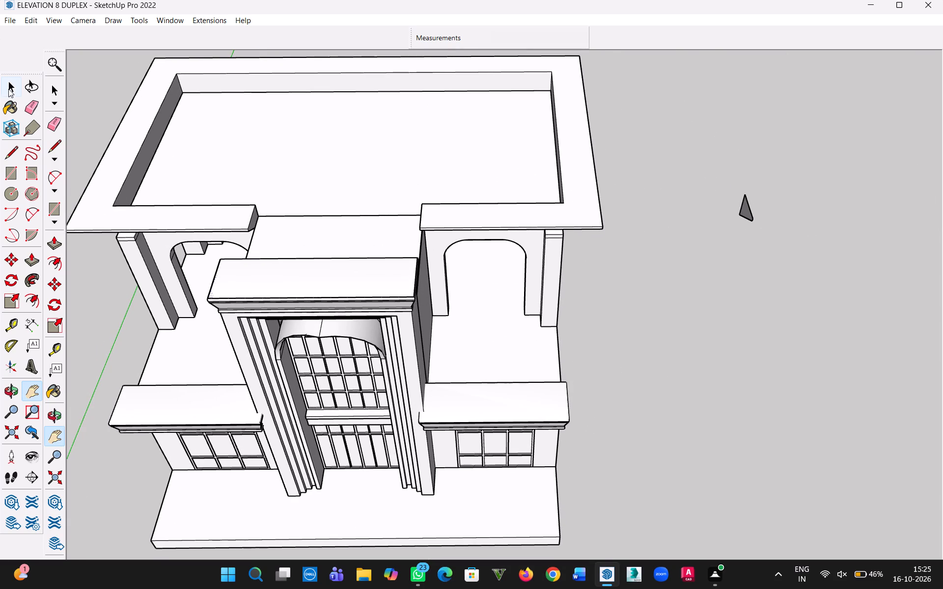
{"action": "left_click", "coordinate": [9, 90]}
{"action": "left_click", "coordinate": [748, 210]}
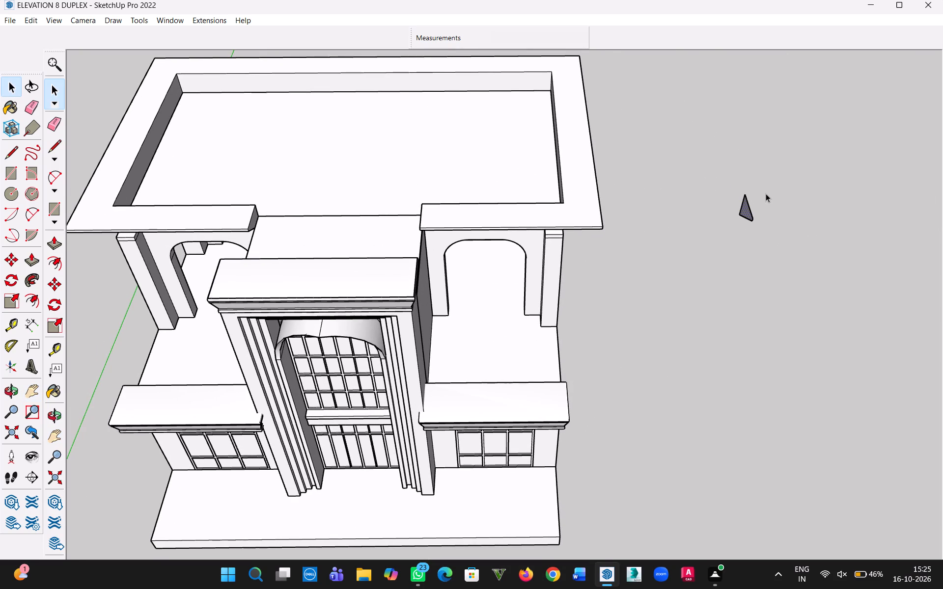
{"action": "scroll", "coordinate": [766, 193], "scroll_direction": "up", "scroll_amount": 10}
{"action": "scroll", "coordinate": [725, 234], "scroll_direction": "up", "scroll_amount": 4}
{"action": "double_click", "coordinate": [731, 229]}
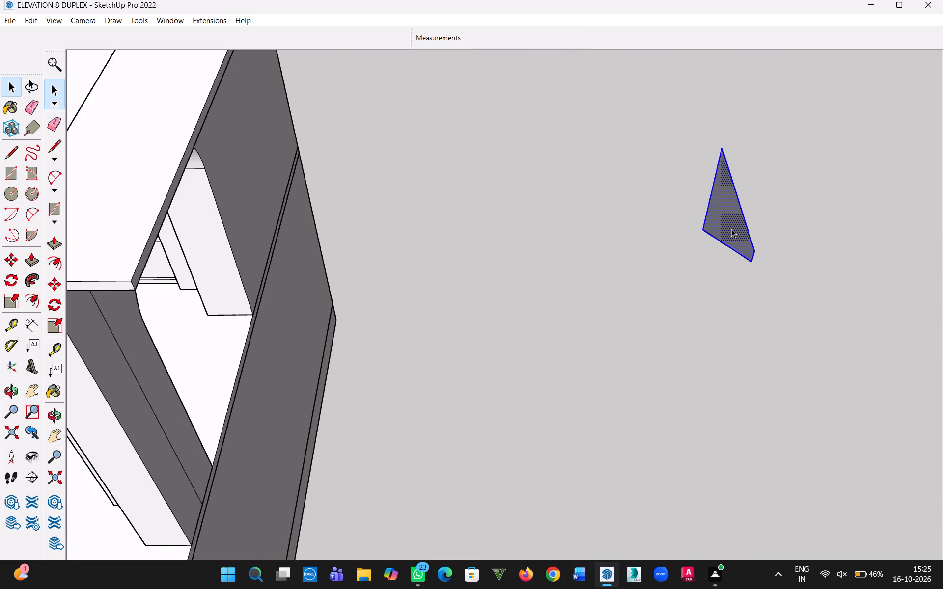
{"action": "key", "text": "m"}
{"action": "left_click", "coordinate": [706, 229]}
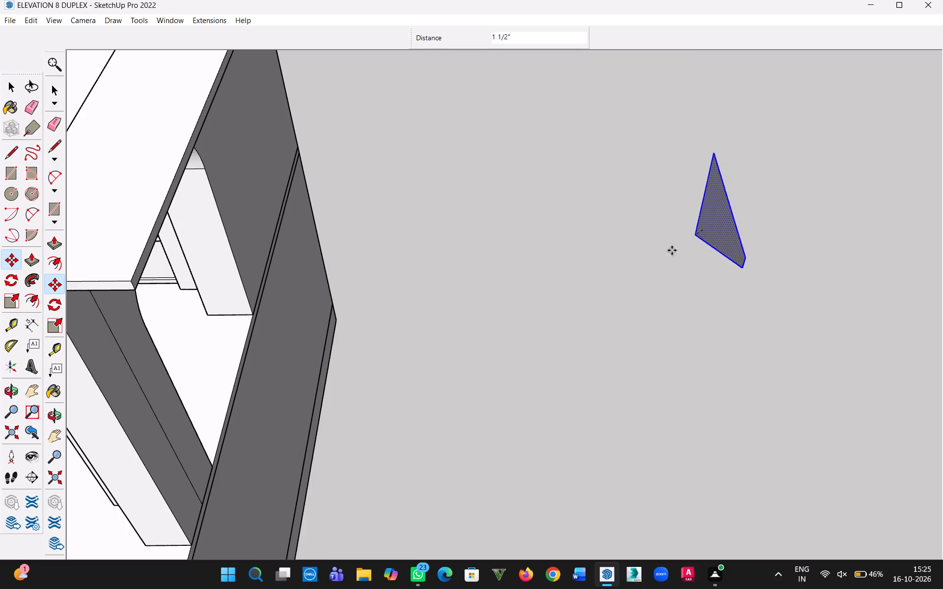
{"action": "scroll", "coordinate": [258, 360], "scroll_direction": "down", "scroll_amount": 2}
{"action": "scroll", "coordinate": [152, 474], "scroll_direction": "down", "scroll_amount": 3}
{"action": "left_click_drag", "start_coordinate": [141, 438], "coordinate": [401, 365]}
{"action": "left_click_drag", "start_coordinate": [190, 429], "coordinate": [424, 375]}
{"action": "left_click", "coordinate": [424, 375]}
{"action": "left_click", "coordinate": [482, 383]}
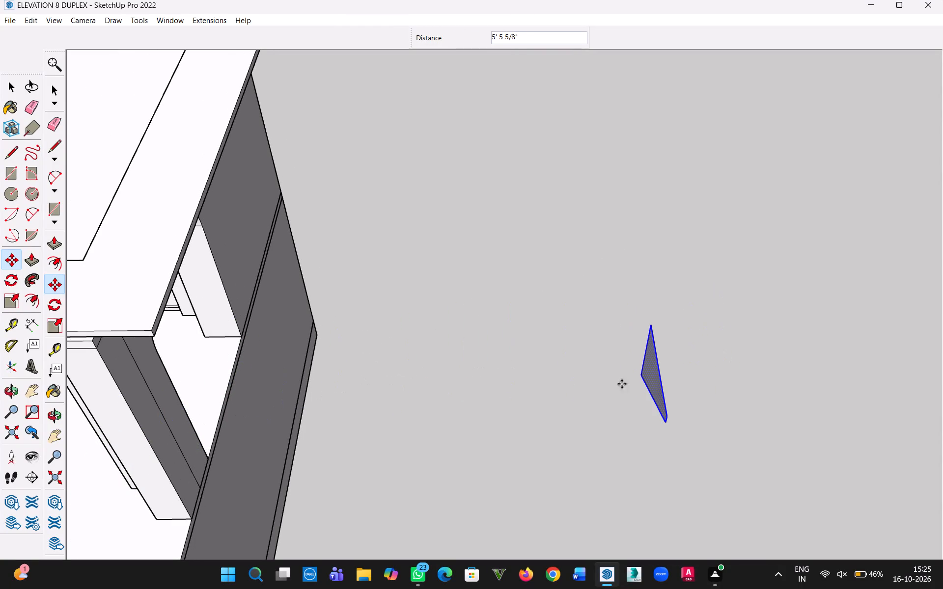
Move the triangular profile by its inner corner onto the front corner of the arched-window block's moulding top.
{"action": "left_click", "coordinate": [643, 376]}
{"action": "key", "text": "h"}
{"action": "left_click_drag", "start_coordinate": [412, 434], "coordinate": [453, 415]}
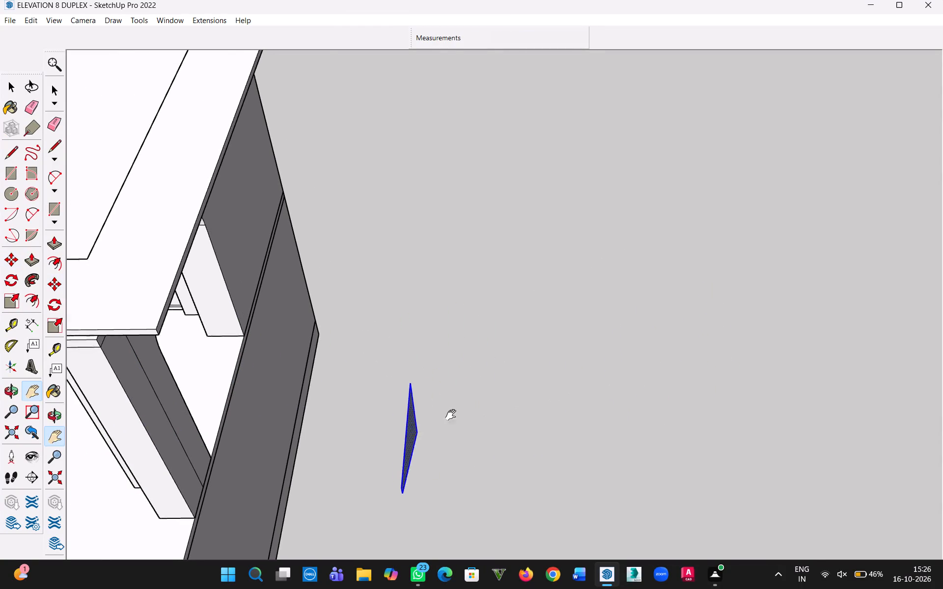
{"action": "left_click_drag", "start_coordinate": [453, 415], "coordinate": [785, 268]}
{"action": "scroll", "coordinate": [705, 295], "scroll_direction": "down", "scroll_amount": 7}
{"action": "middle_click_drag", "start_coordinate": [438, 394], "coordinate": [440, 162]}
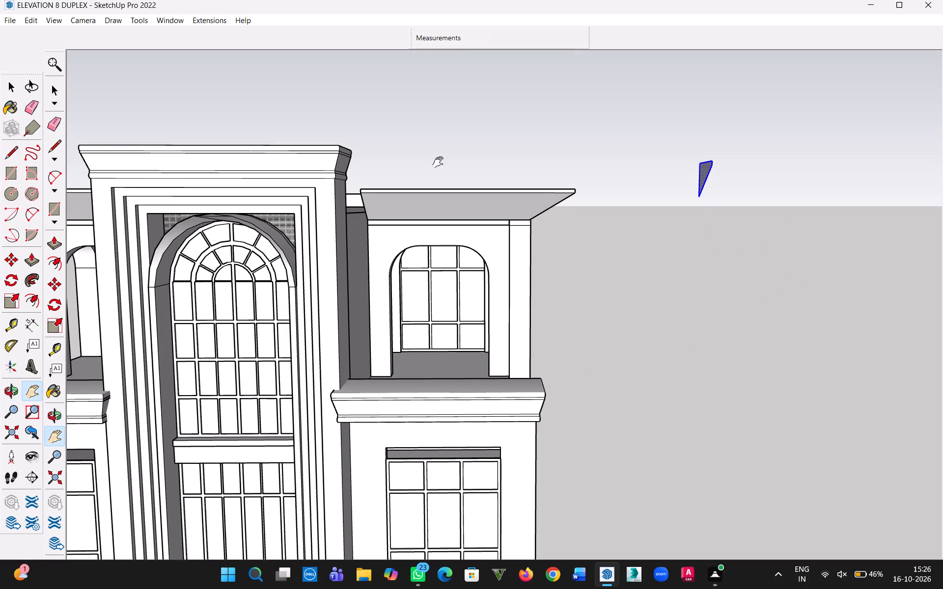
{"action": "key", "text": "Escape"}
{"action": "middle_click_drag", "start_coordinate": [321, 127], "coordinate": [375, 235]}
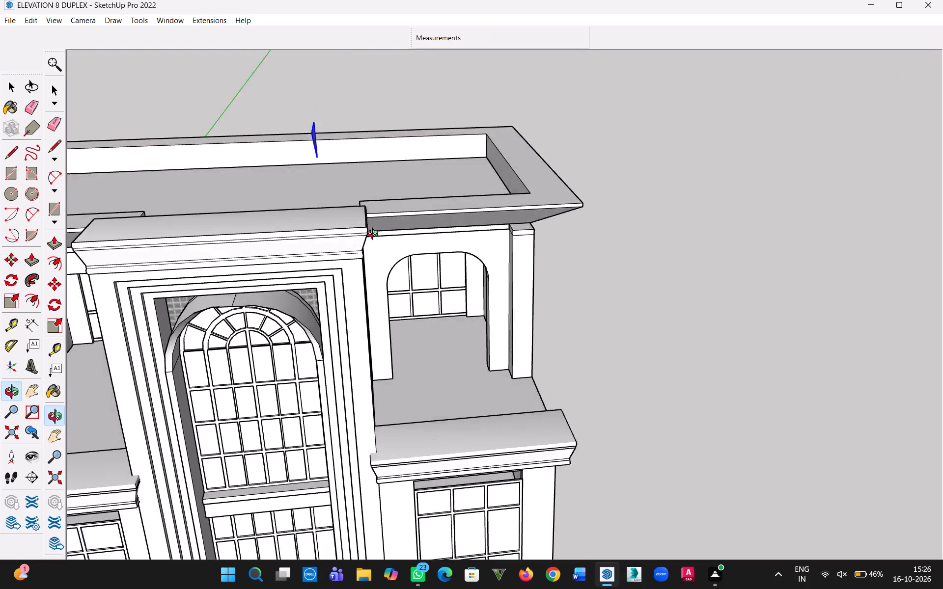
{"action": "middle_click_drag", "start_coordinate": [375, 235], "coordinate": [390, 281]}
{"action": "scroll", "coordinate": [376, 284], "scroll_direction": "up", "scroll_amount": 8}
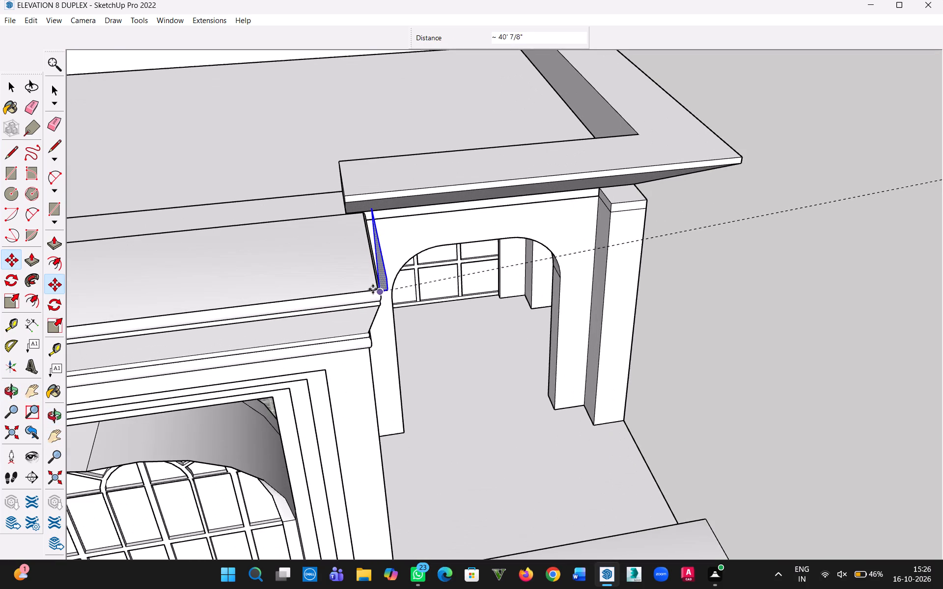
{"action": "middle_click_drag", "start_coordinate": [370, 289], "coordinate": [545, 273]}
{"action": "scroll", "coordinate": [458, 296], "scroll_direction": "up", "scroll_amount": 5}
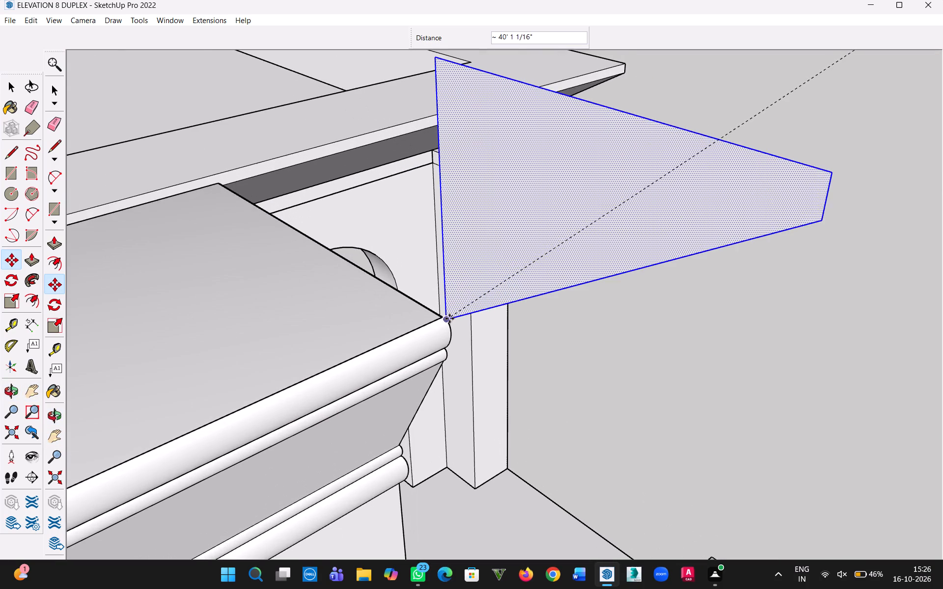
{"action": "left_click", "coordinate": [440, 319]}
Sweep the triangular profile with Follow Me along the four edges of the rectangle atop the arched-window block's moulding.
{"action": "scroll", "coordinate": [479, 334], "scroll_direction": "down", "scroll_amount": 10}
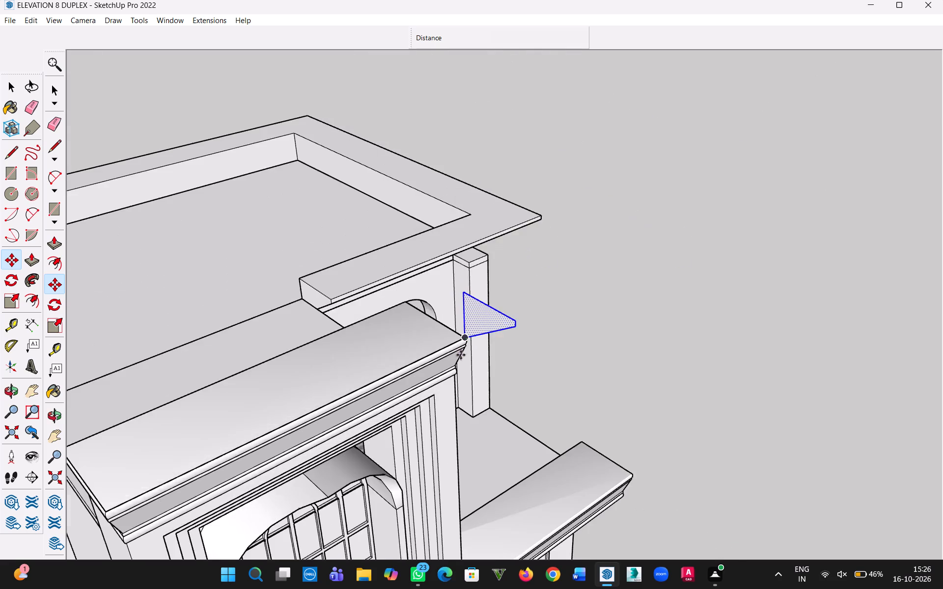
{"action": "scroll", "coordinate": [461, 355], "scroll_direction": "down", "scroll_amount": 1}
{"action": "middle_click_drag", "start_coordinate": [461, 373], "coordinate": [408, 407]}
{"action": "left_click", "coordinate": [12, 92]}
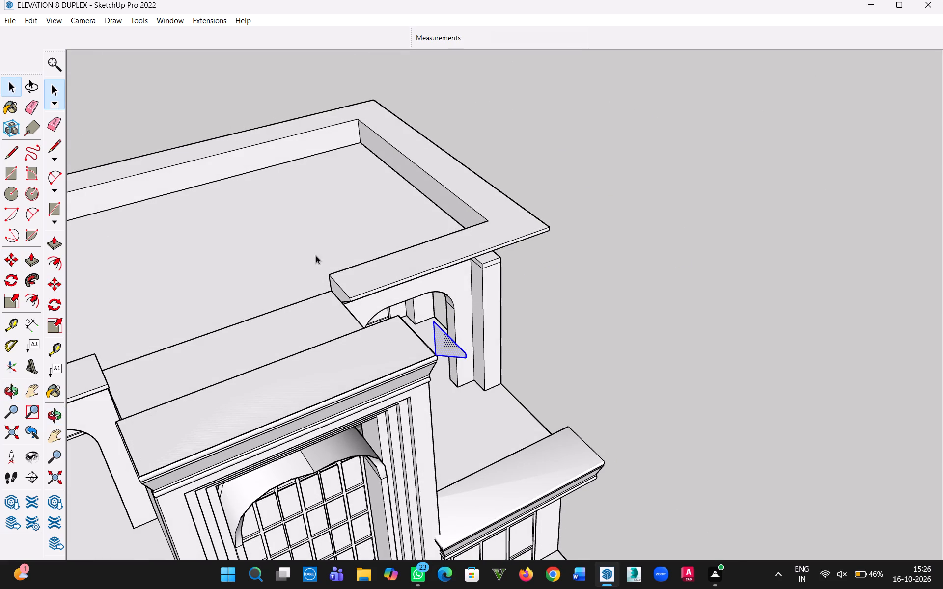
{"action": "left_click", "coordinate": [364, 382]}
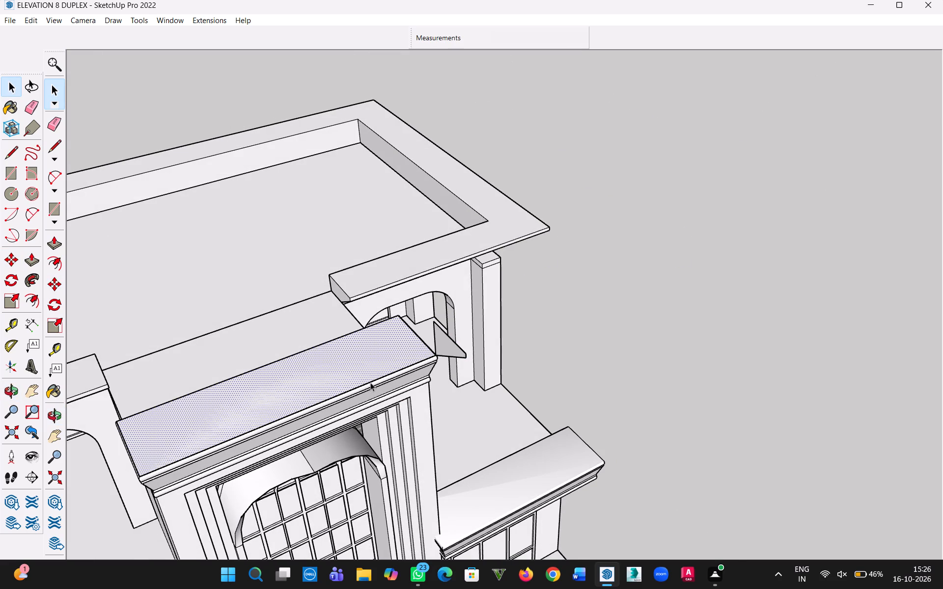
{"action": "left_click", "coordinate": [370, 382]}
{"action": "left_click", "coordinate": [428, 344], "text": "ctrl"}
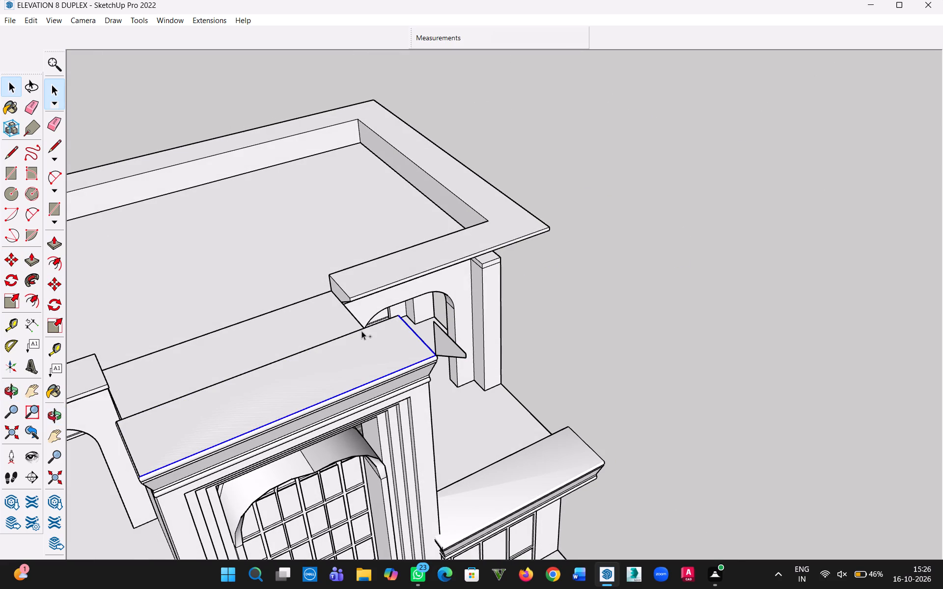
{"action": "left_click", "coordinate": [353, 332], "text": "ctrl"}
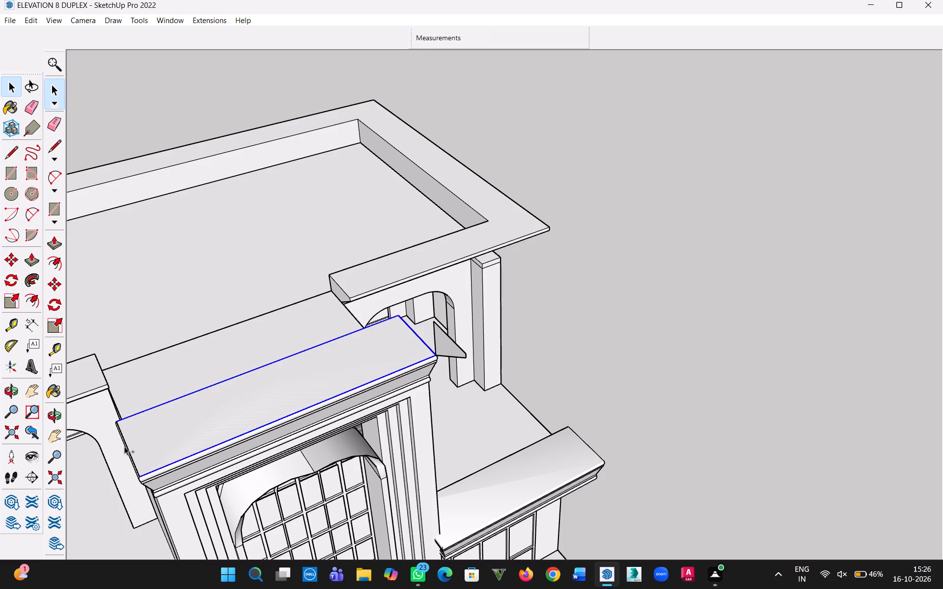
{"action": "left_click", "coordinate": [126, 447], "text": "ctrl"}
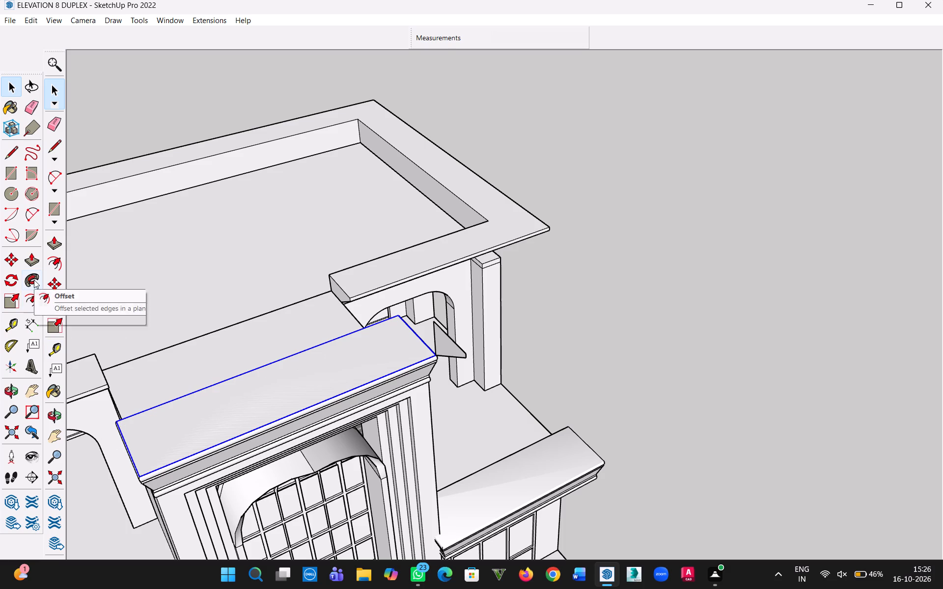
{"action": "left_click", "coordinate": [34, 280]}
{"action": "left_click", "coordinate": [445, 348]}
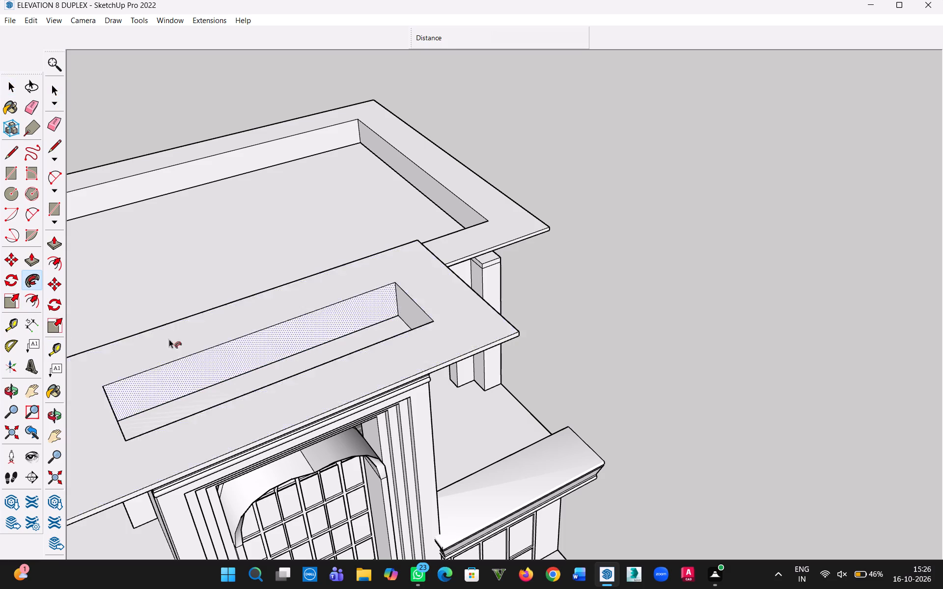
{"action": "left_click", "coordinate": [12, 97]}
{"action": "left_click", "coordinate": [16, 90]}
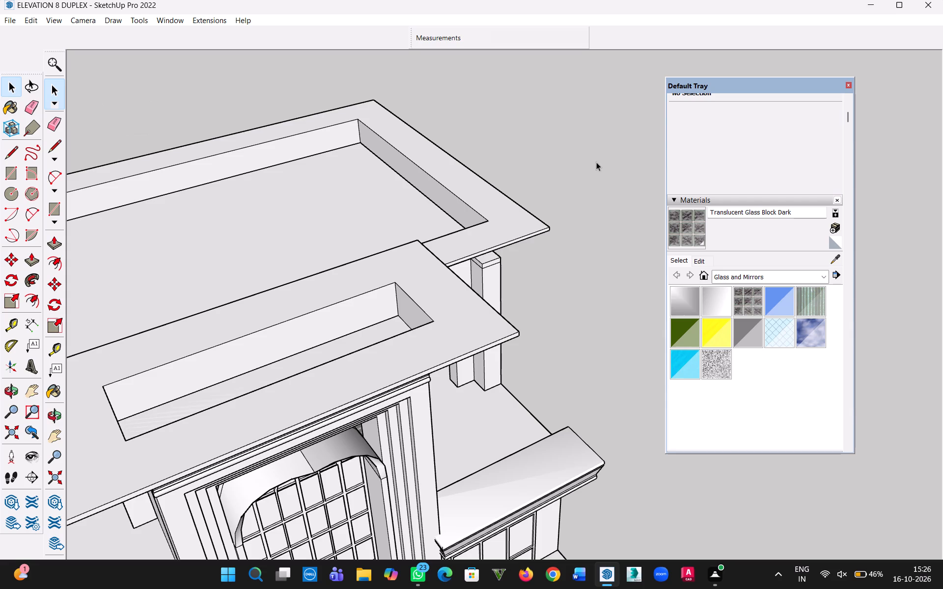
{"action": "left_click", "coordinate": [601, 162]}
Examine the arched-window block's new cornice and the whole building from the front and from above.
{"action": "middle_click_drag", "start_coordinate": [549, 360], "coordinate": [470, 102]}
{"action": "scroll", "coordinate": [445, 239], "scroll_direction": "down", "scroll_amount": 4}
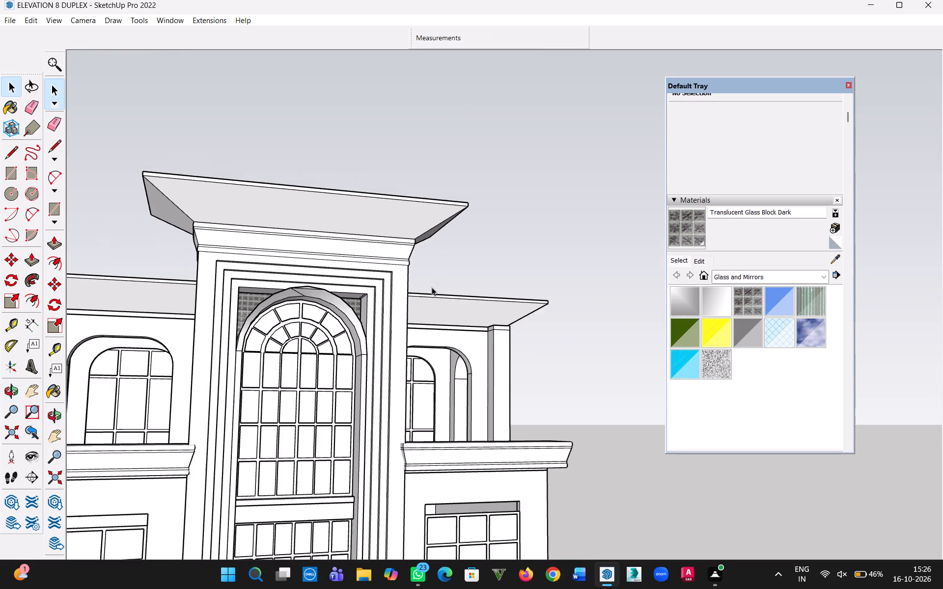
{"action": "scroll", "coordinate": [432, 287], "scroll_direction": "down", "scroll_amount": 3}
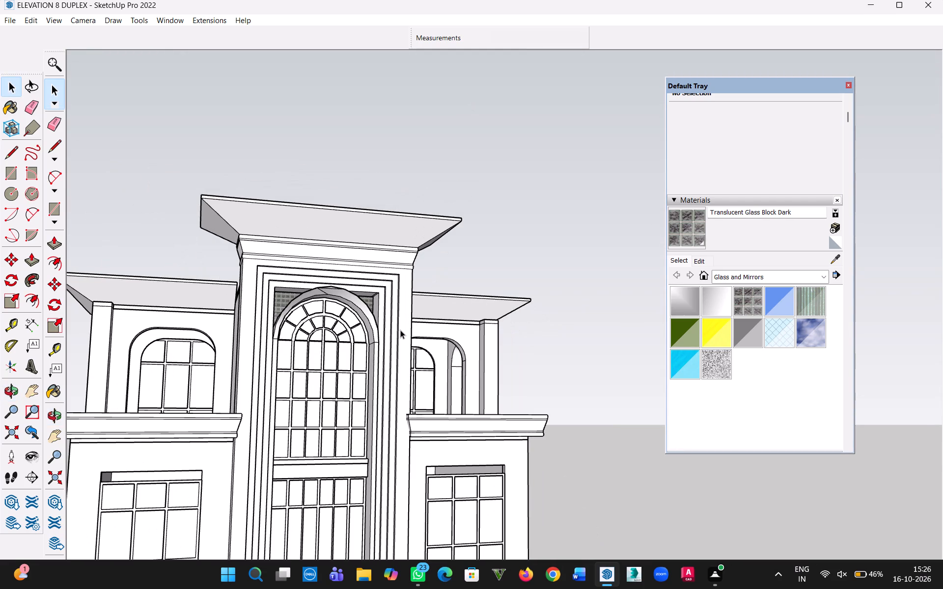
{"action": "scroll", "coordinate": [409, 329], "scroll_direction": "down", "scroll_amount": 4}
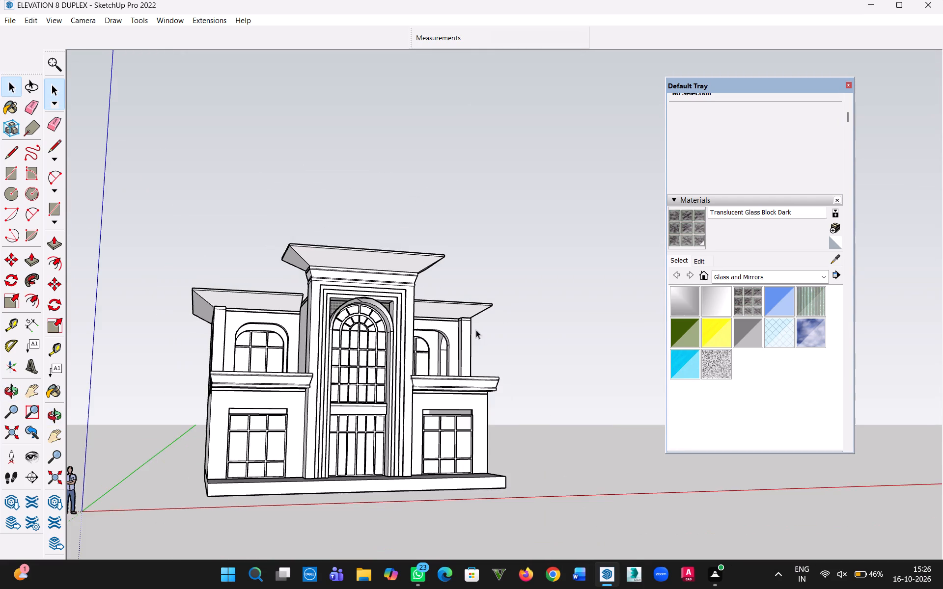
{"action": "middle_click_drag", "start_coordinate": [474, 332], "coordinate": [413, 385]}
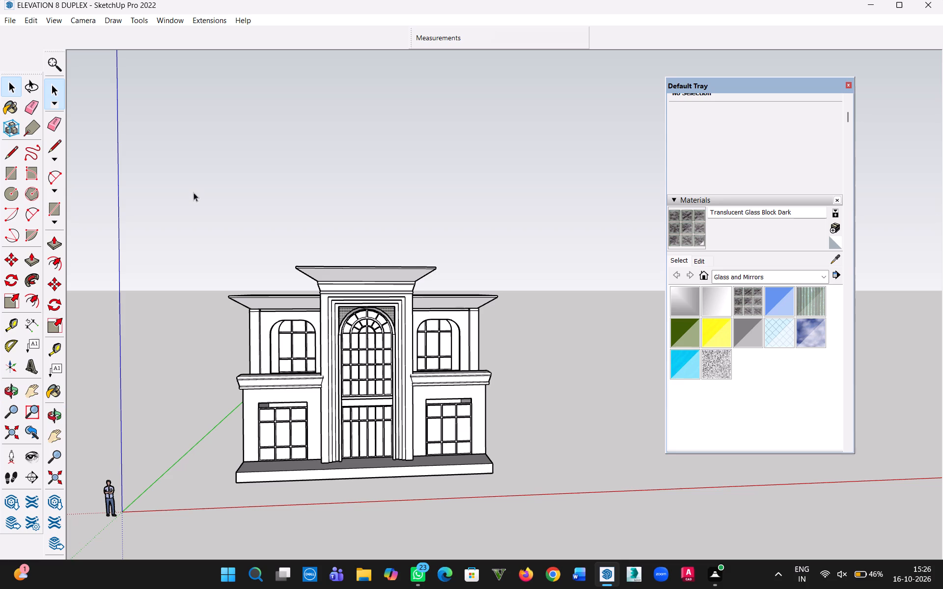
{"action": "left_click", "coordinate": [3, 85]}
{"action": "left_click", "coordinate": [401, 159]}
{"action": "middle_click_drag", "start_coordinate": [471, 276], "coordinate": [348, 425]}
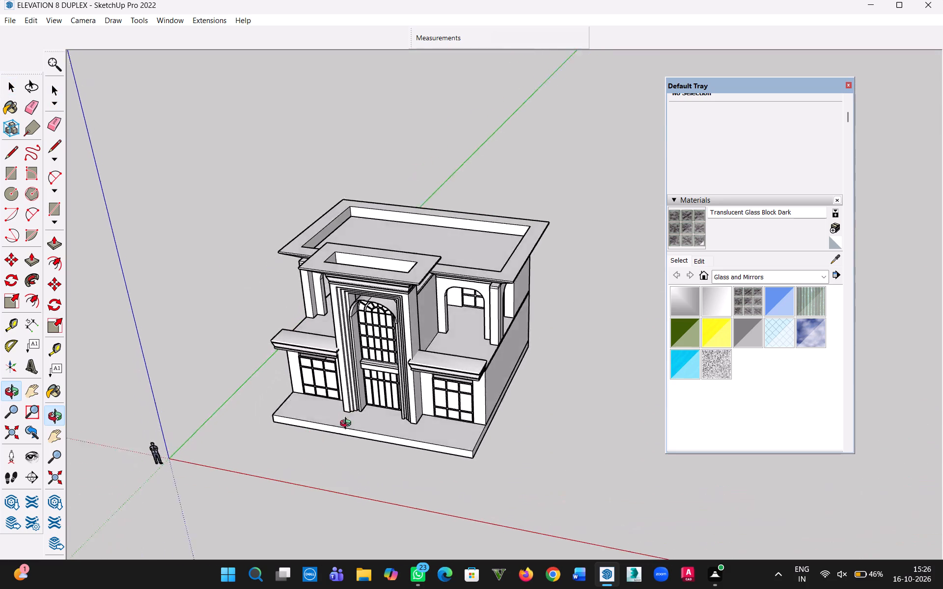
{"action": "middle_click_drag", "start_coordinate": [348, 425], "coordinate": [392, 410]}
Close the Default Tray and save the model.
{"action": "left_click", "coordinate": [849, 86]}
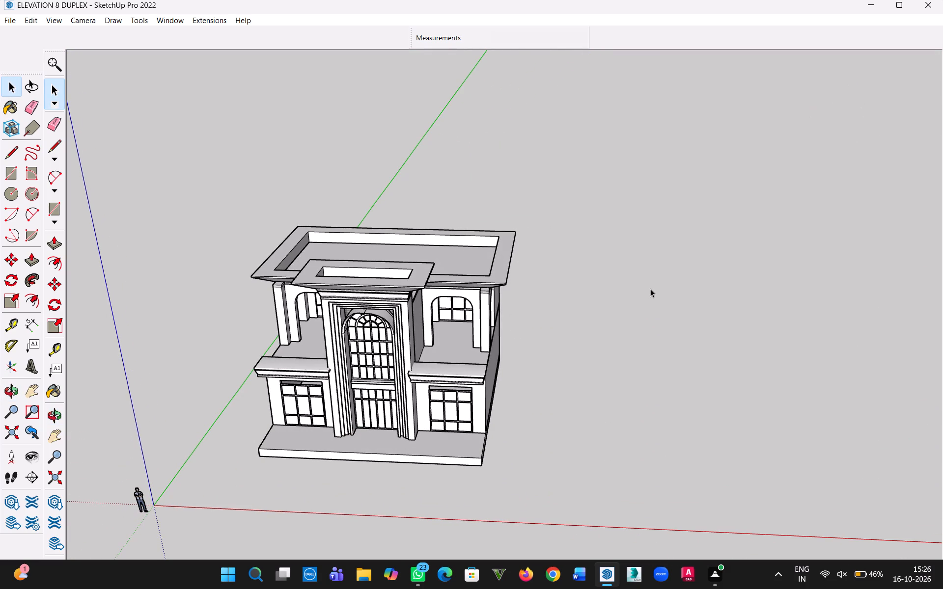
{"action": "key", "text": "ctrl+s"}
Push/Pull the long front inner face of the arched-window block's cornice about 5' 4" across to the opposite side, filling the recess.
{"action": "scroll", "coordinate": [369, 211], "scroll_direction": "up", "scroll_amount": 11}
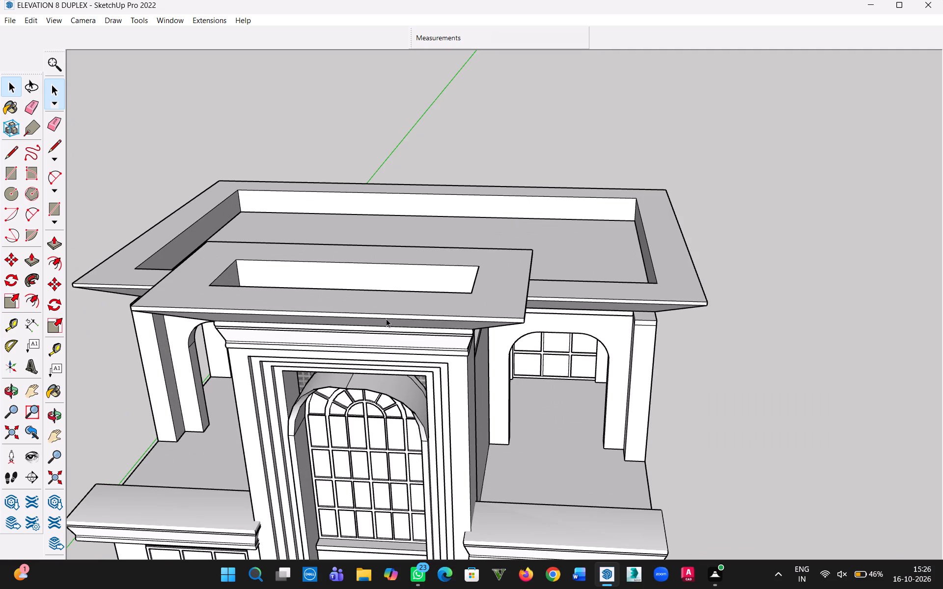
{"action": "middle_click_drag", "start_coordinate": [381, 324], "coordinate": [693, 381]}
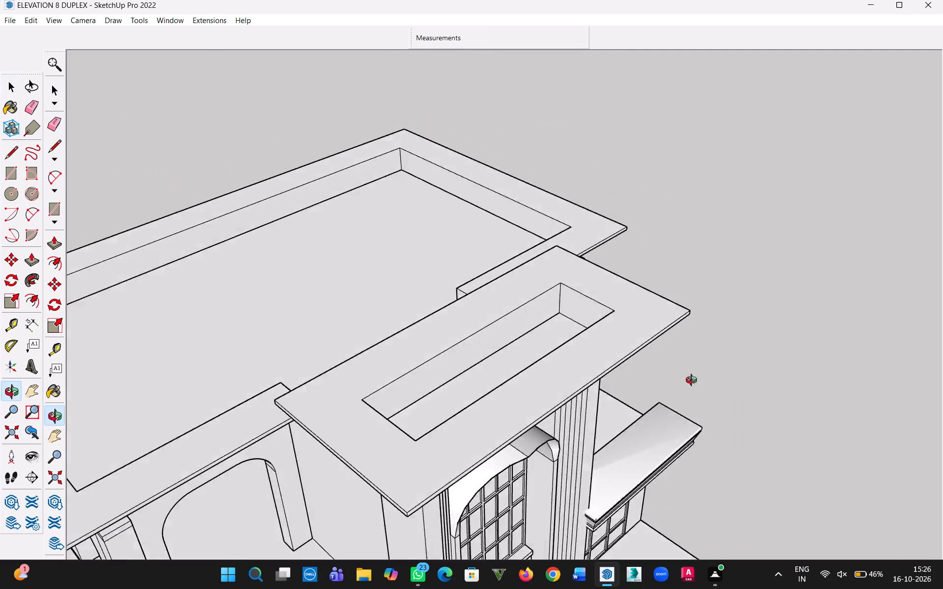
{"action": "middle_click_drag", "start_coordinate": [693, 381], "coordinate": [791, 359]}
{"action": "middle_click_drag", "start_coordinate": [550, 375], "coordinate": [661, 425]}
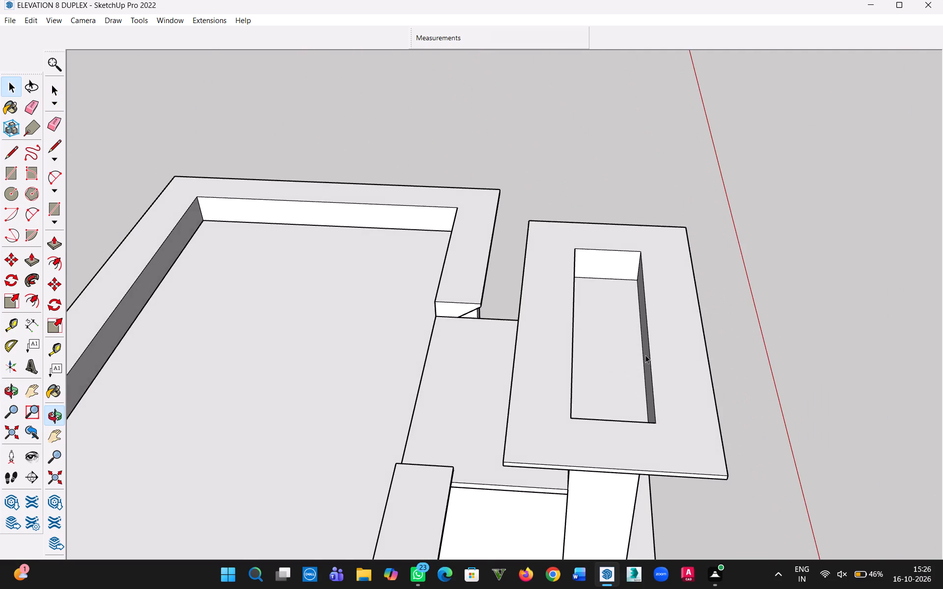
{"action": "scroll", "coordinate": [642, 362], "scroll_direction": "up", "scroll_amount": 5}
{"action": "middle_click_drag", "start_coordinate": [604, 344], "coordinate": [689, 333]}
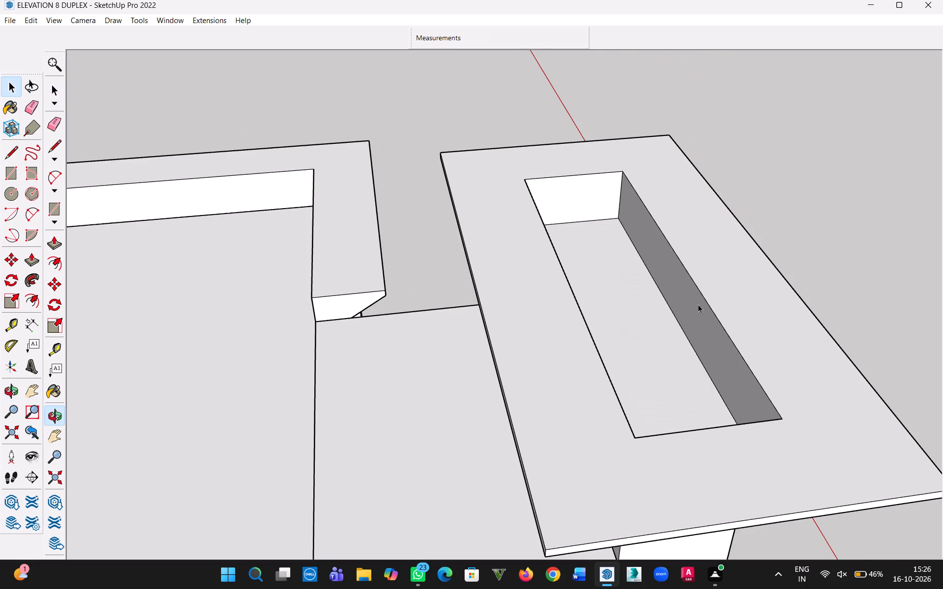
{"action": "left_click", "coordinate": [15, 85]}
{"action": "left_click", "coordinate": [695, 303]}
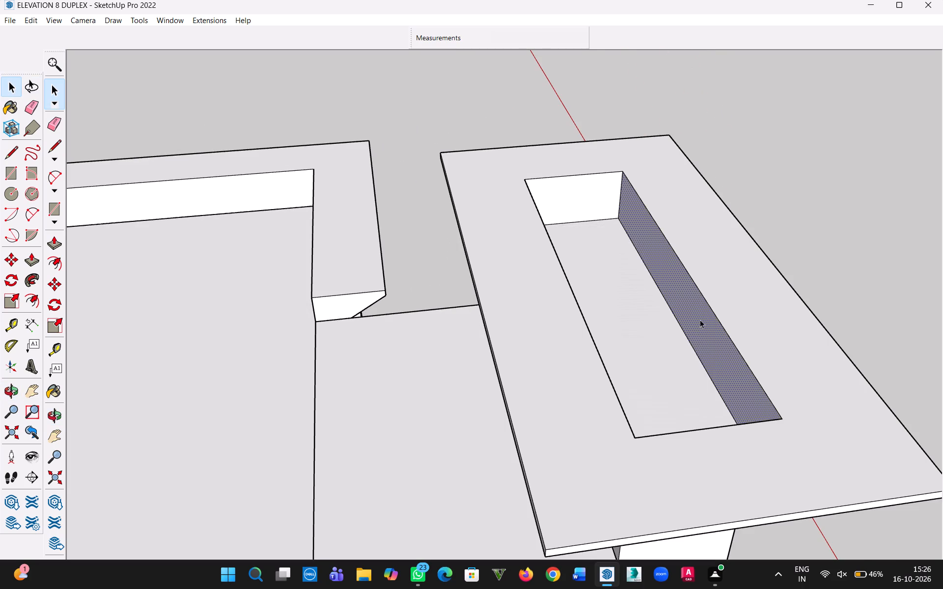
{"action": "key", "text": "p"}
{"action": "left_click", "coordinate": [699, 320]}
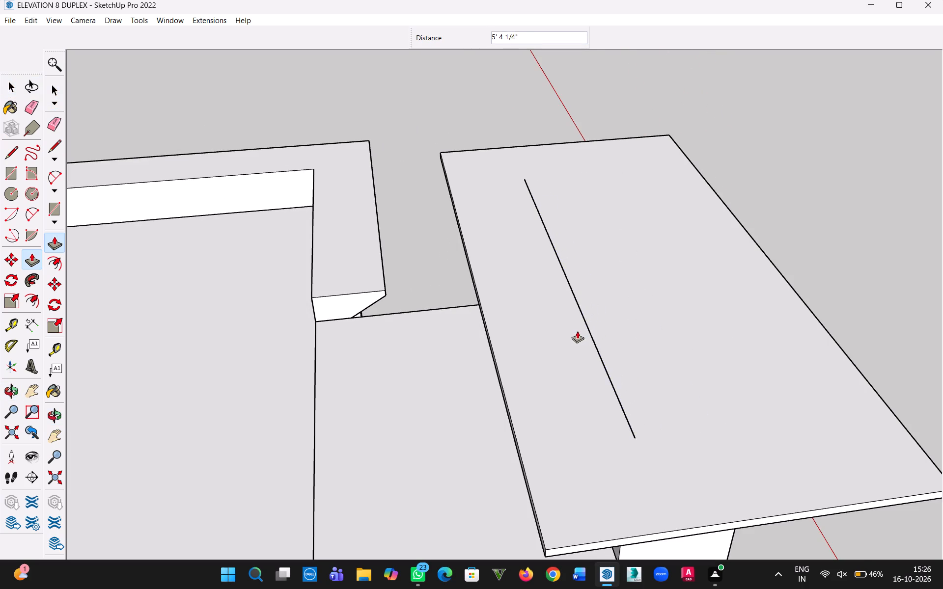
{"action": "left_click", "coordinate": [577, 331]}
Group all the connected geometry of the filled cornice on top of the arched-window block.
{"action": "middle_click_drag", "start_coordinate": [767, 340], "coordinate": [528, 135]}
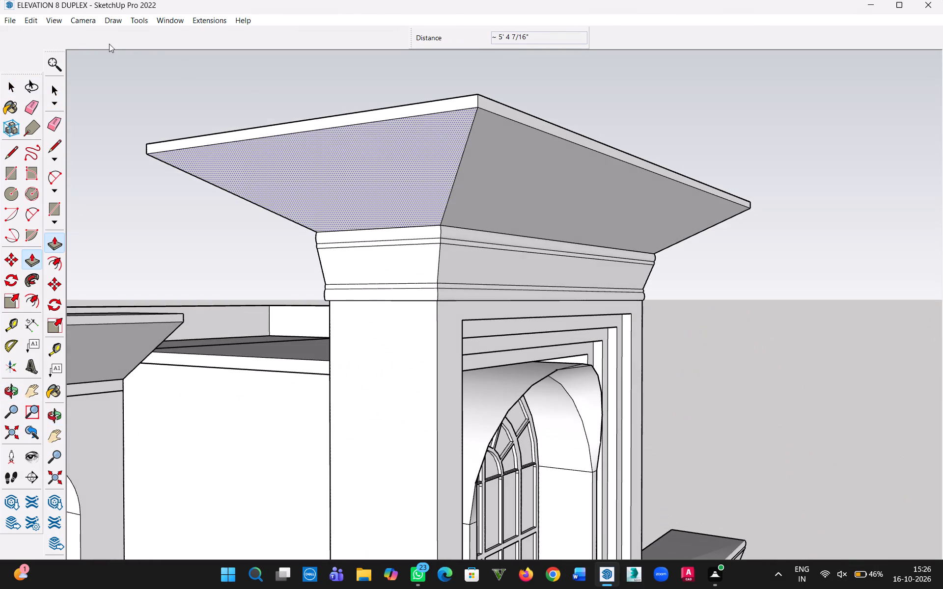
{"action": "left_click", "coordinate": [5, 90]}
{"action": "left_click", "coordinate": [877, 256]}
{"action": "triple_click", "coordinate": [469, 170]}
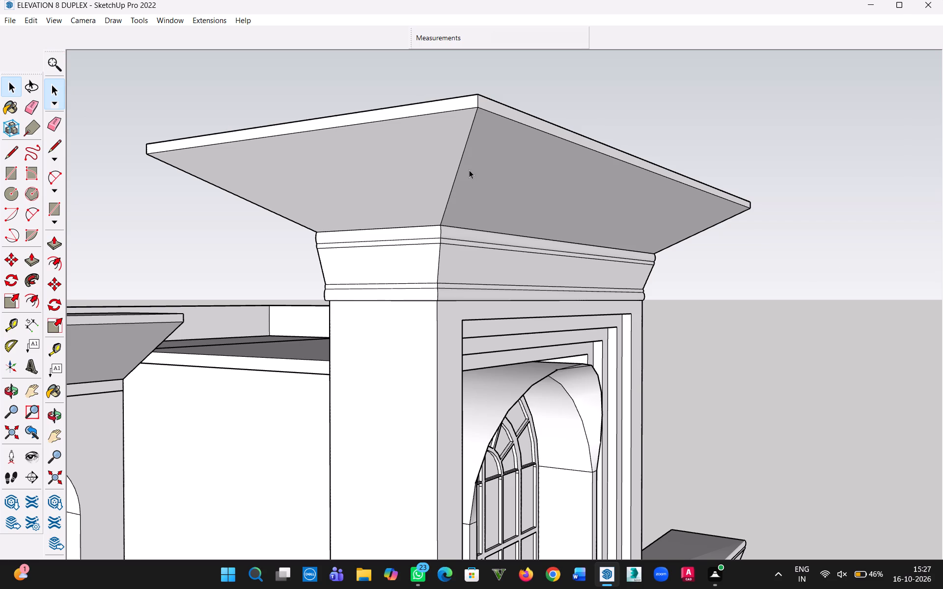
{"action": "right_click", "coordinate": [469, 170]}
{"action": "left_click", "coordinate": [523, 273]}
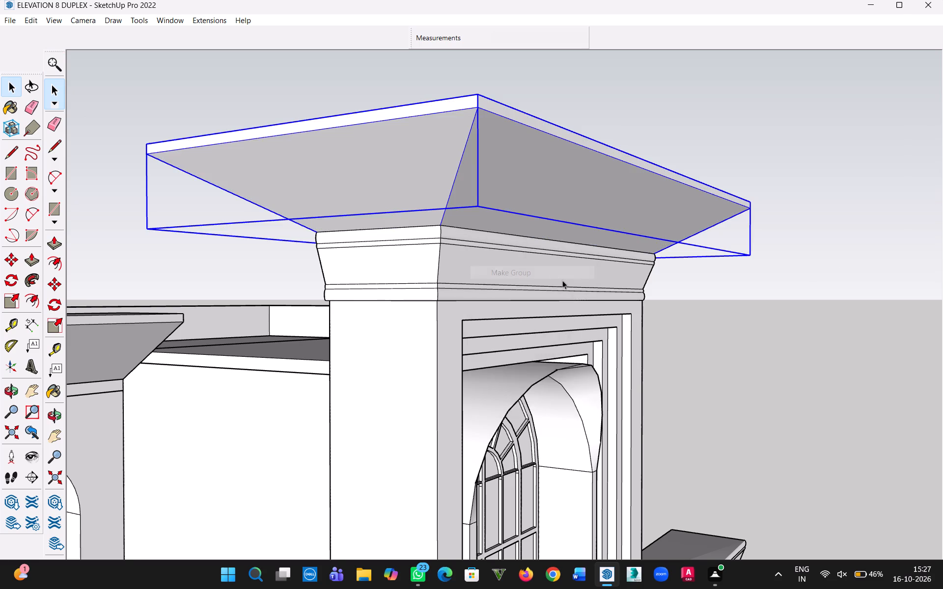
{"action": "middle_click_drag", "start_coordinate": [563, 281], "coordinate": [522, 380]}
{"action": "left_click", "coordinate": [834, 128]}
Examine the whole building from the front, the side and above, comparing the block's cornice with the main roof cornice.
{"action": "scroll", "coordinate": [808, 245], "scroll_direction": "down", "scroll_amount": 13}
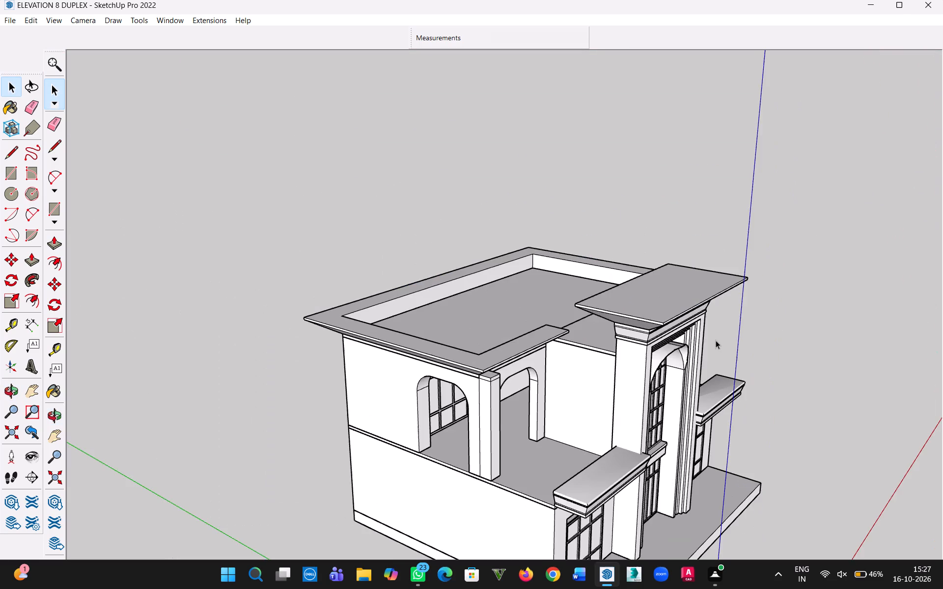
{"action": "scroll", "coordinate": [716, 340], "scroll_direction": "down", "scroll_amount": 2}
{"action": "middle_click_drag", "start_coordinate": [715, 345], "coordinate": [589, 236]}
{"action": "middle_click_drag", "start_coordinate": [612, 348], "coordinate": [574, 328]}
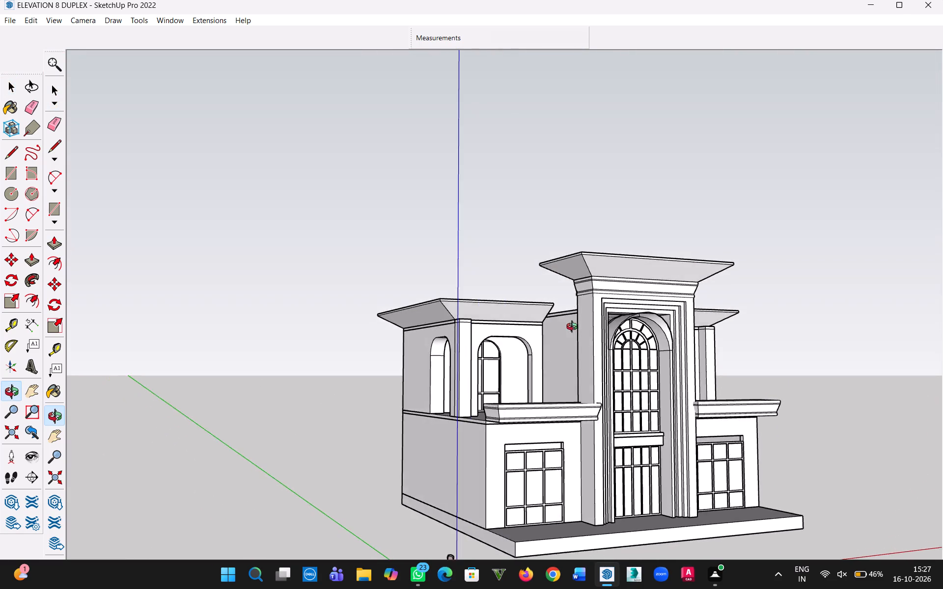
{"action": "middle_click_drag", "start_coordinate": [574, 328], "coordinate": [415, 429]}
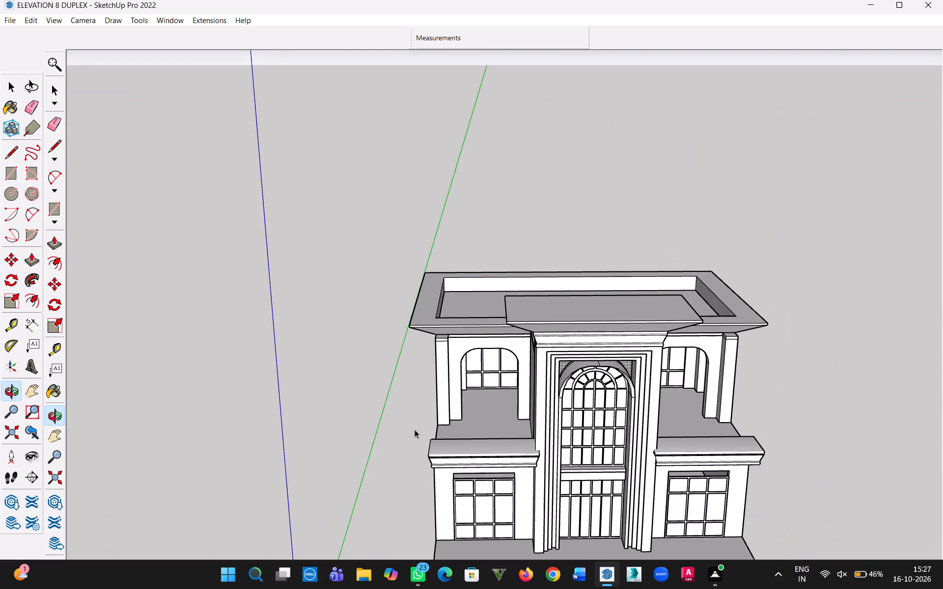
{"action": "middle_click_drag", "start_coordinate": [415, 429], "coordinate": [420, 435]}
{"action": "middle_click_drag", "start_coordinate": [403, 337], "coordinate": [416, 315]}
{"action": "middle_click_drag", "start_coordinate": [511, 419], "coordinate": [473, 322]}
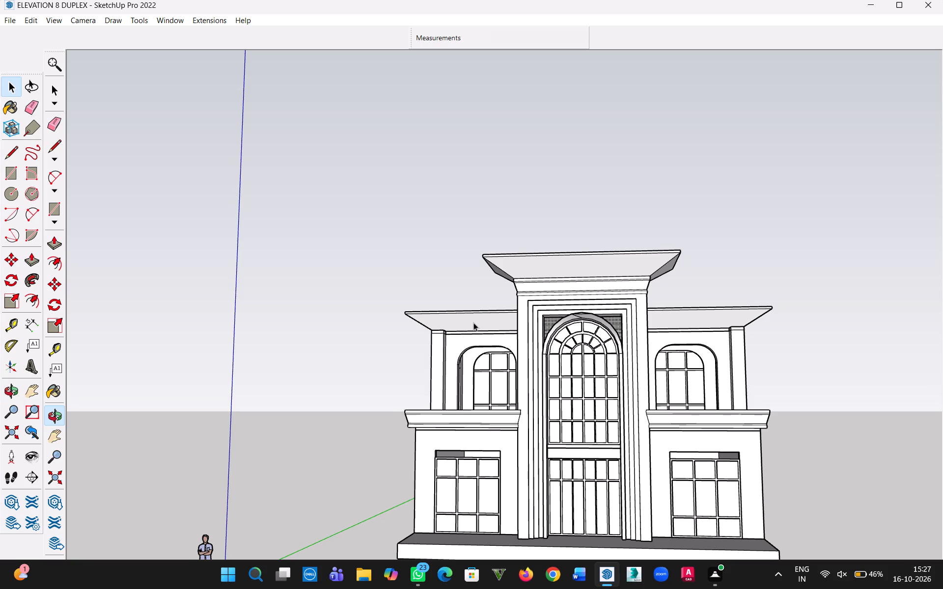
{"action": "middle_click_drag", "start_coordinate": [484, 360], "coordinate": [942, 549]}
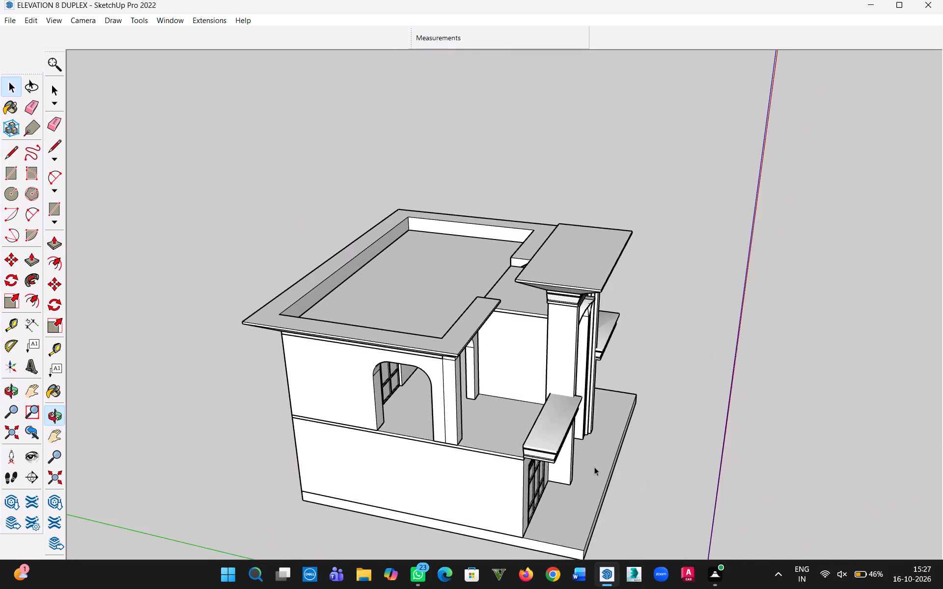
{"action": "middle_click_drag", "start_coordinate": [611, 461], "coordinate": [686, 416]}
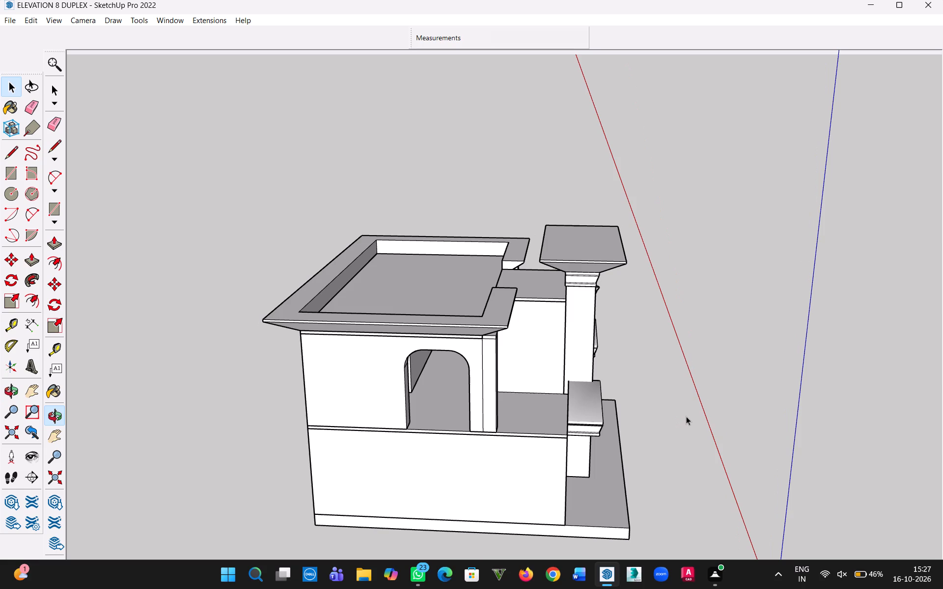
{"action": "middle_click_drag", "start_coordinate": [643, 421], "coordinate": [637, 500]}
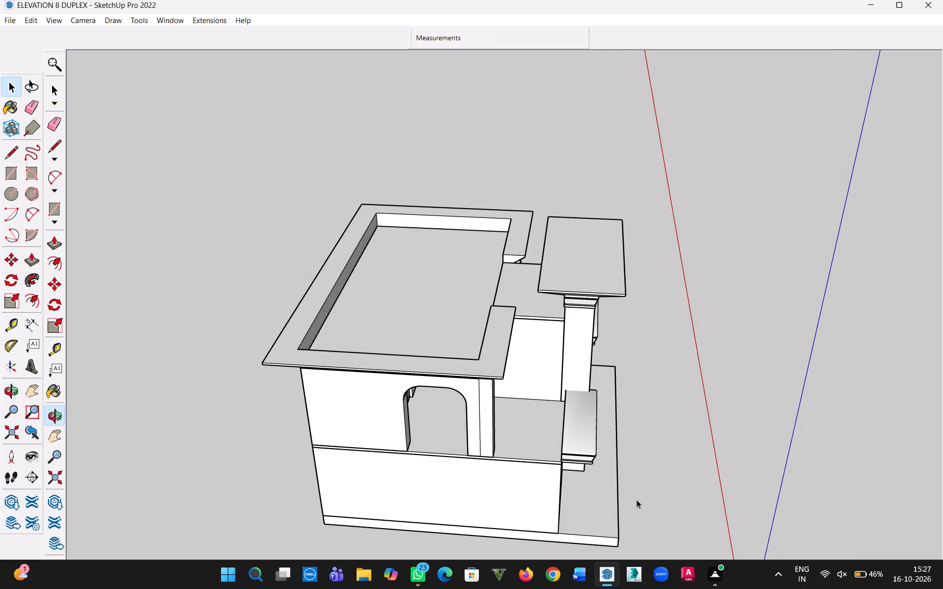
{"action": "middle_click_drag", "start_coordinate": [636, 500], "coordinate": [128, 452]}
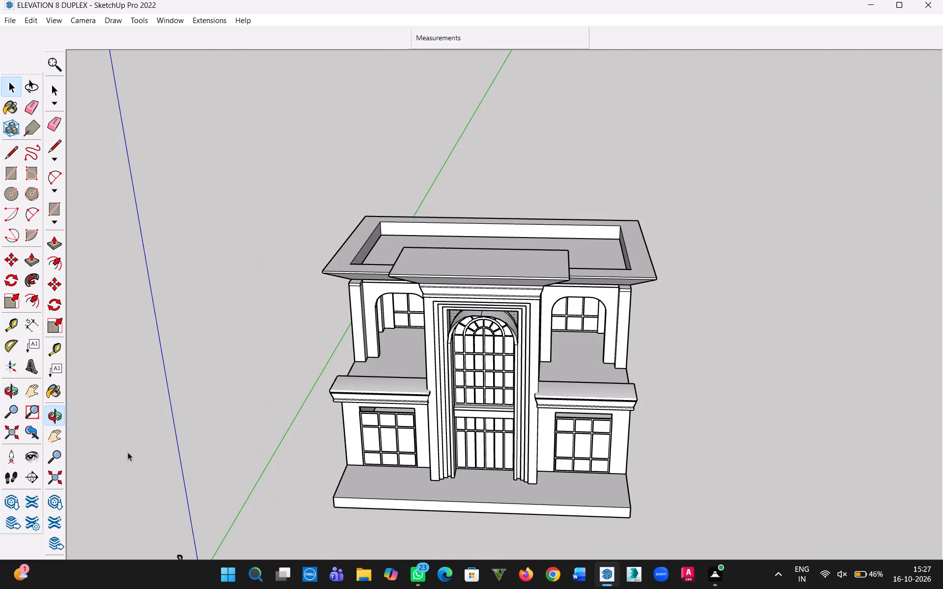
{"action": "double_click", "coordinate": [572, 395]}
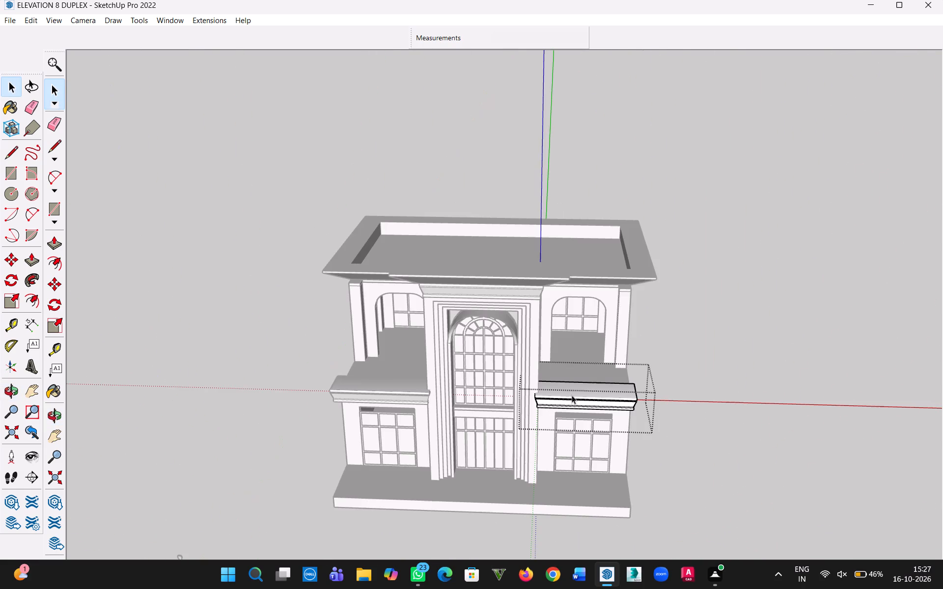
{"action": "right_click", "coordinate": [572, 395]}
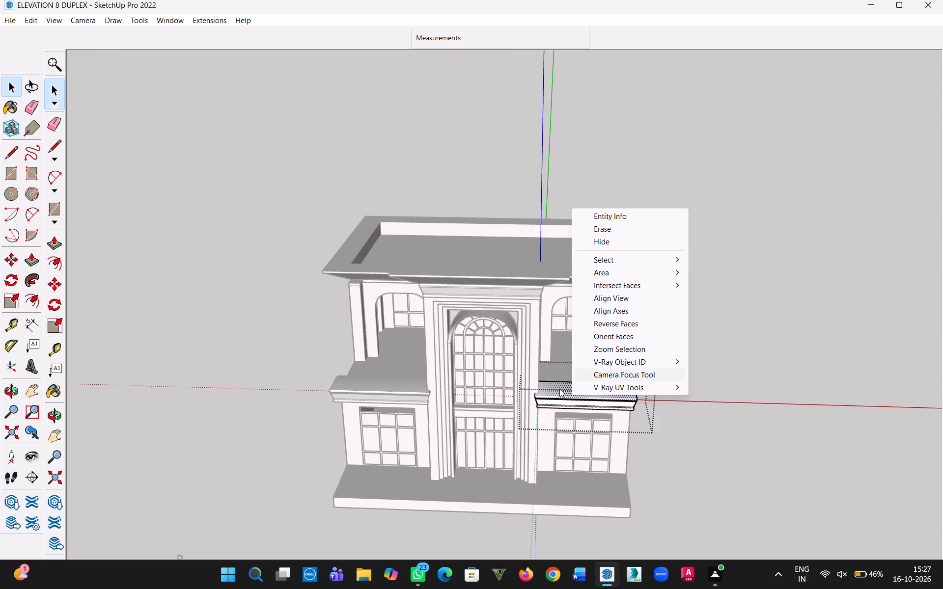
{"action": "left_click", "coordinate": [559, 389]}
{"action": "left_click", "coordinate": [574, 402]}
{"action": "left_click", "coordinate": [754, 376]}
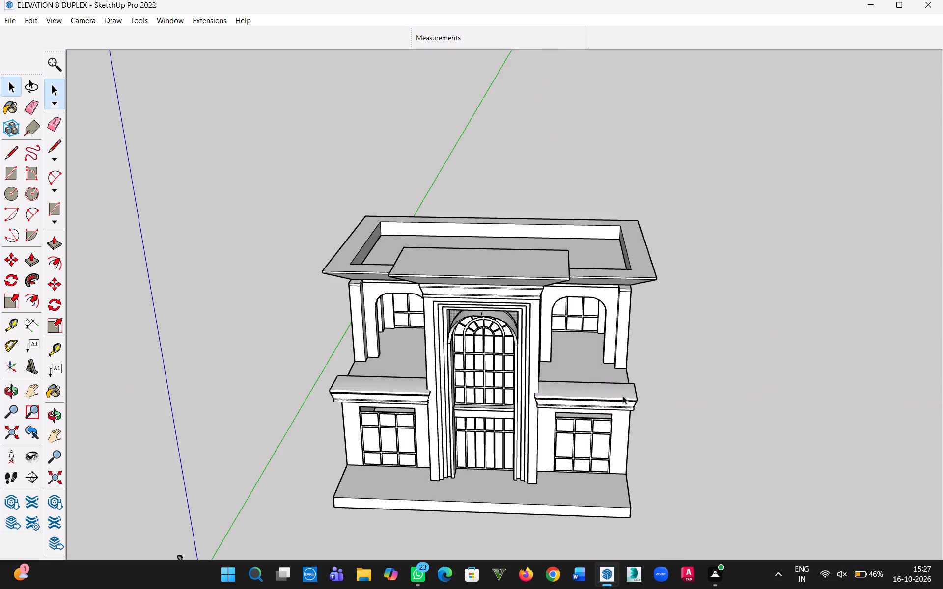
Move the moulding group above the right-hand ground-floor window about 60' 4" across, clear of the building's left side.
{"action": "left_click", "coordinate": [623, 396]}
{"action": "key", "text": "m"}
{"action": "left_click", "coordinate": [637, 405]}
{"action": "left_click", "coordinate": [280, 382]}
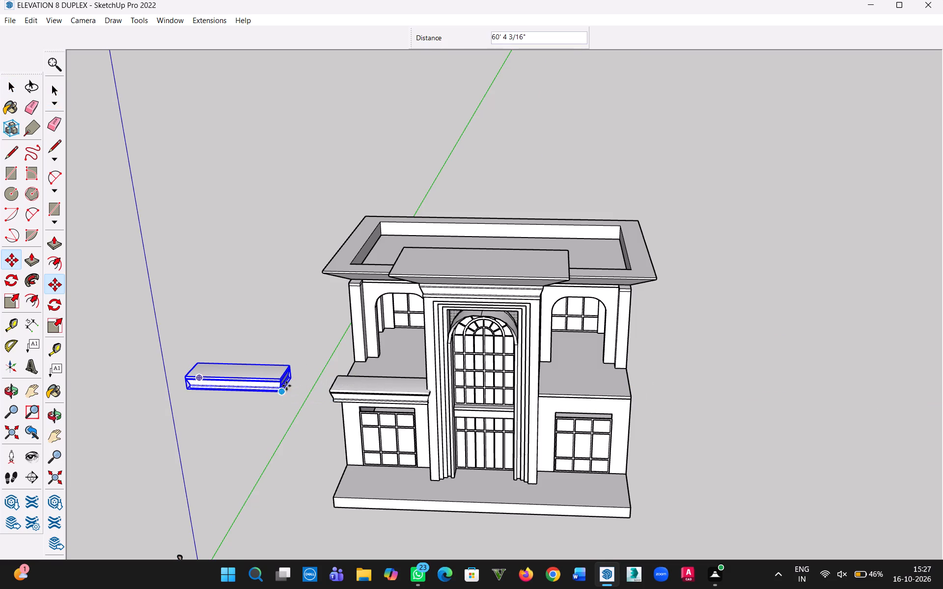
Explode the moulding group that stands clear of the building.
{"action": "middle_click_drag", "start_coordinate": [286, 386], "coordinate": [277, 417]}
{"action": "scroll", "coordinate": [276, 347], "scroll_direction": "up", "scroll_amount": 13}
{"action": "middle_click_drag", "start_coordinate": [288, 456], "coordinate": [348, 384]}
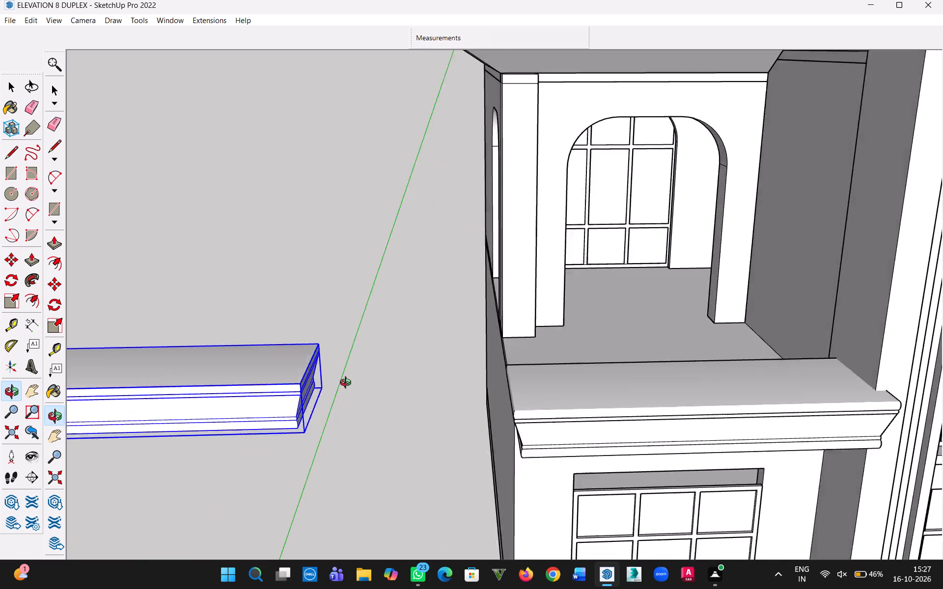
{"action": "middle_click_drag", "start_coordinate": [348, 384], "coordinate": [420, 309]}
{"action": "scroll", "coordinate": [420, 309], "scroll_direction": "up", "scroll_amount": 5}
{"action": "scroll", "coordinate": [0, 48], "scroll_direction": "down", "scroll_amount": 2}
{"action": "left_click", "coordinate": [7, 85]}
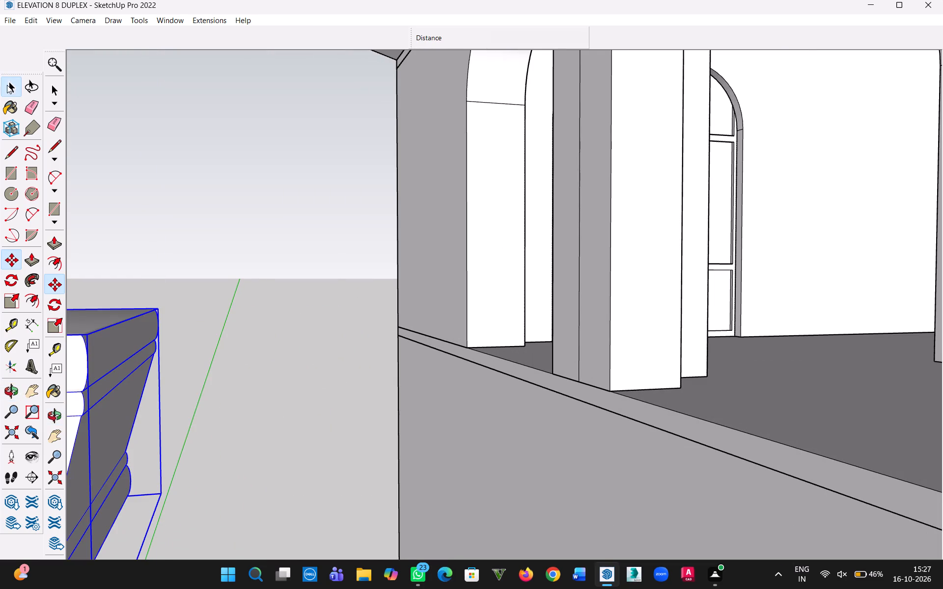
{"action": "left_click", "coordinate": [211, 218]}
{"action": "scroll", "coordinate": [246, 314], "scroll_direction": "down", "scroll_amount": 8}
{"action": "left_click", "coordinate": [165, 354]}
{"action": "right_click", "coordinate": [165, 354]}
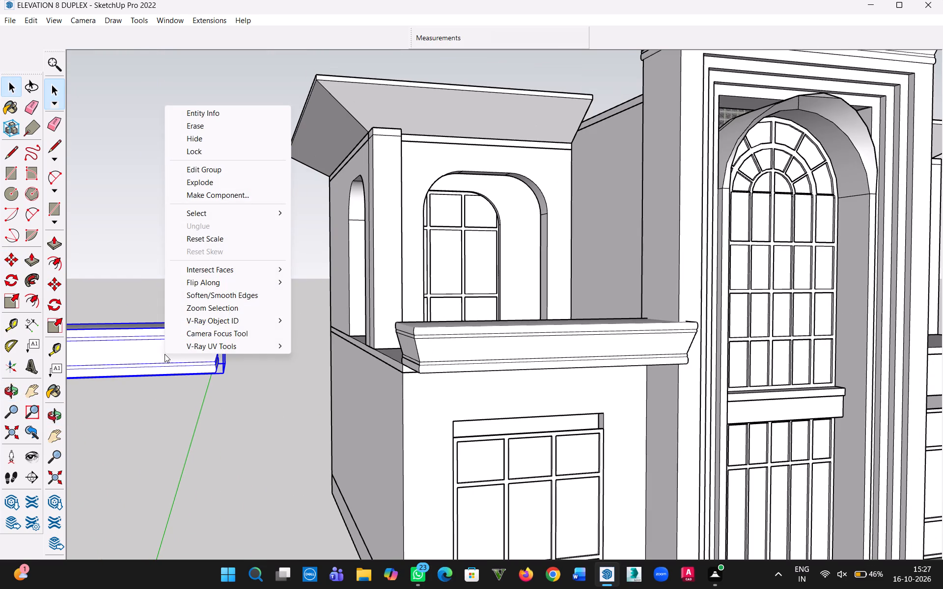
{"action": "left_click", "coordinate": [201, 179]}
{"action": "left_click", "coordinate": [191, 399]}
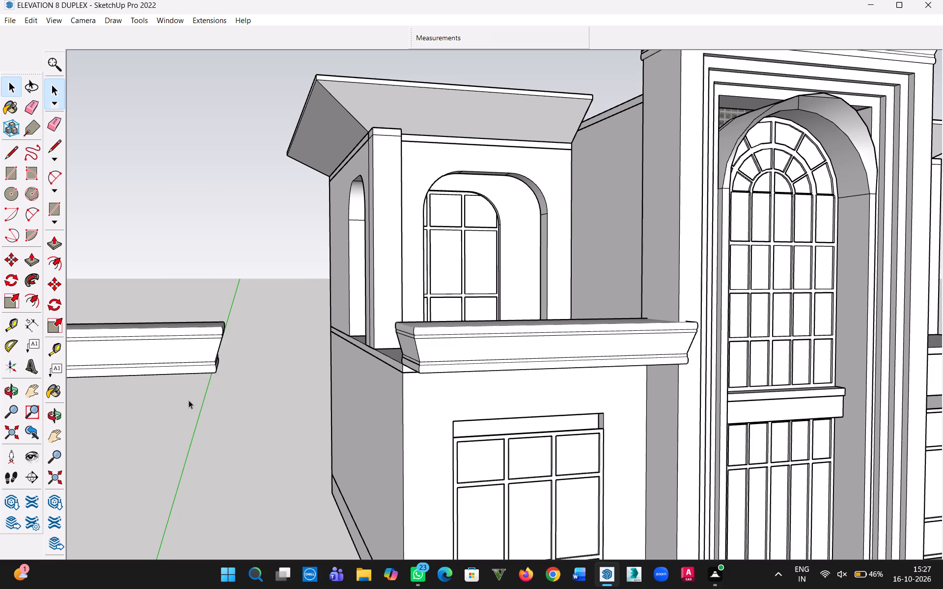
Examine the detached moulding's end profile, top and flat back face from around the building's side and rear.
{"action": "middle_click_drag", "start_coordinate": [163, 406], "coordinate": [582, 407]}
{"action": "left_click", "coordinate": [545, 429]}
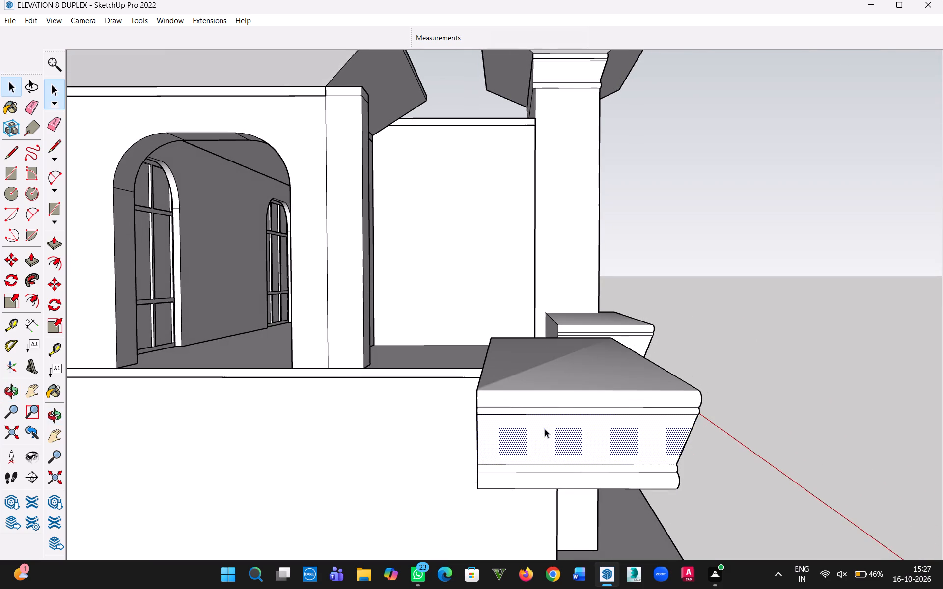
{"action": "left_click", "coordinate": [558, 382]}
{"action": "right_click", "coordinate": [558, 426]}
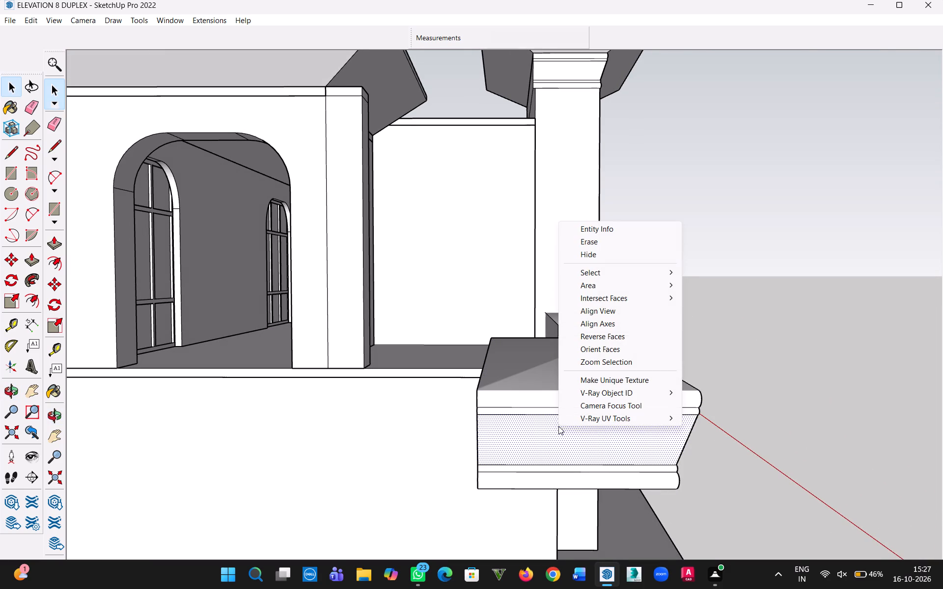
{"action": "left_click", "coordinate": [409, 435]}
{"action": "middle_click_drag", "start_coordinate": [457, 434], "coordinate": [704, 439]}
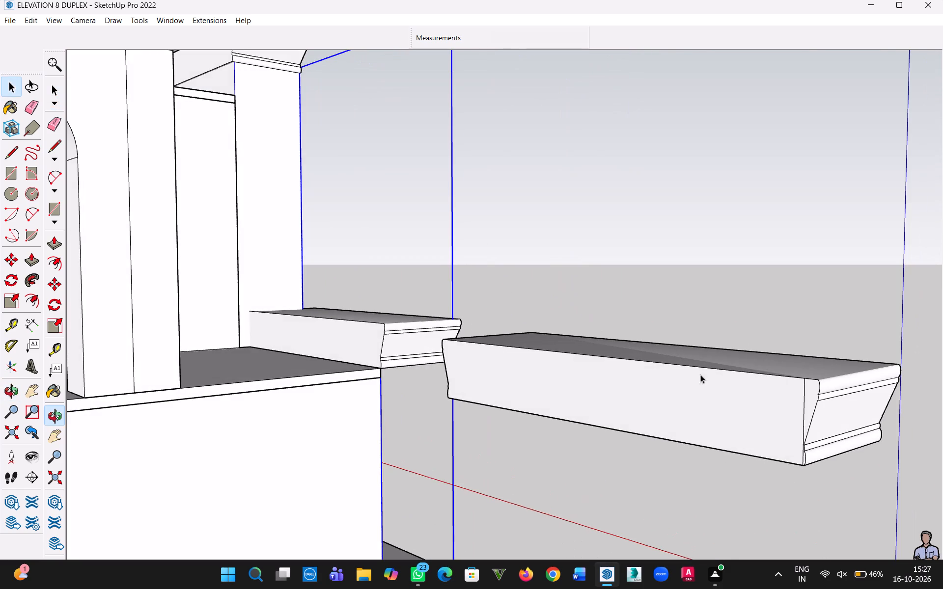
{"action": "middle_click_drag", "start_coordinate": [698, 367], "coordinate": [731, 465]}
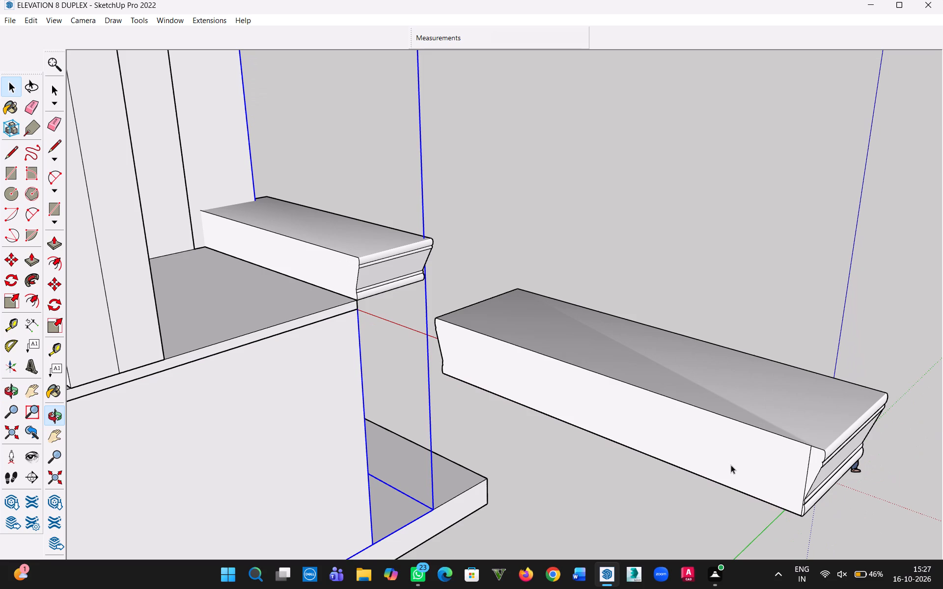
{"action": "middle_click_drag", "start_coordinate": [676, 420], "coordinate": [737, 458]}
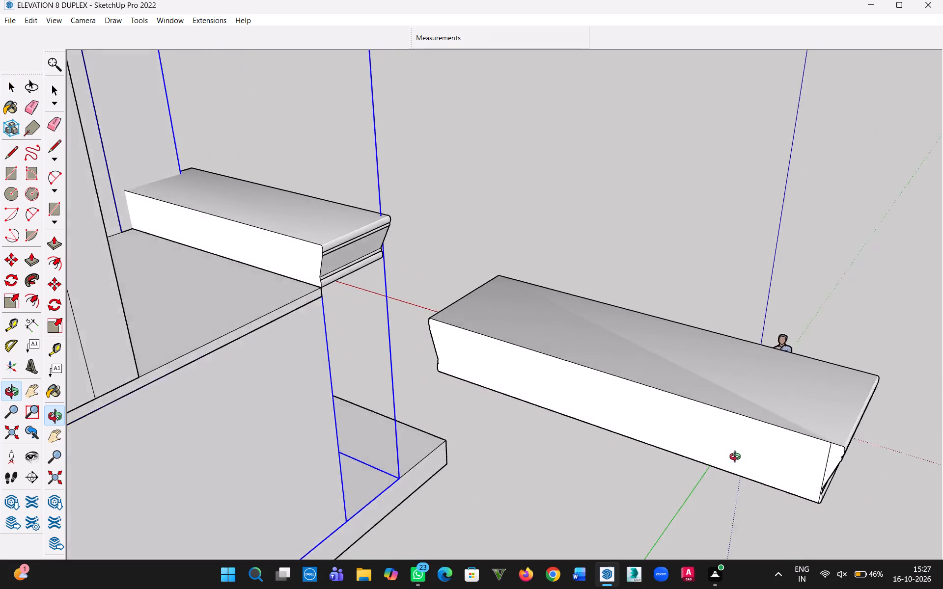
{"action": "middle_click_drag", "start_coordinate": [737, 458], "coordinate": [901, 463]}
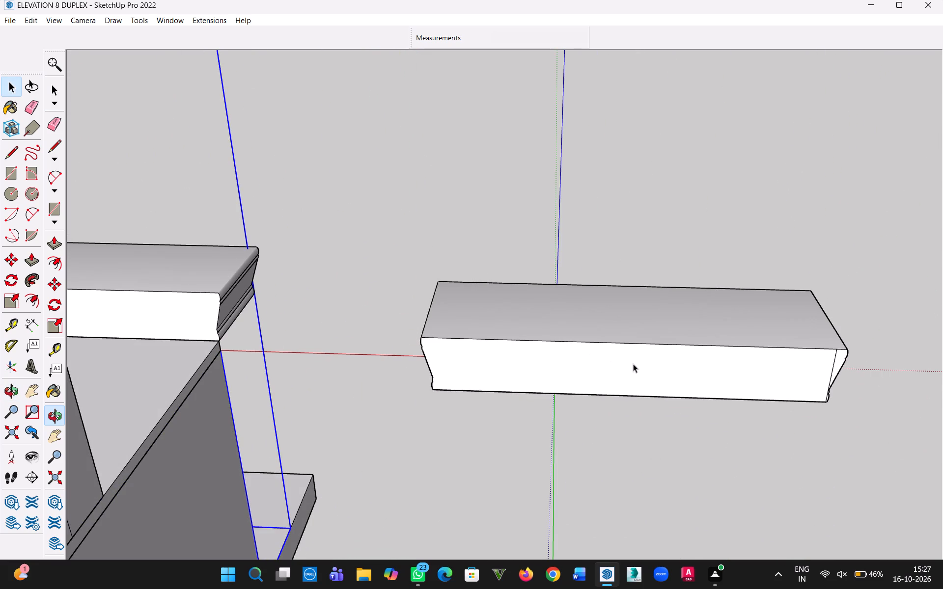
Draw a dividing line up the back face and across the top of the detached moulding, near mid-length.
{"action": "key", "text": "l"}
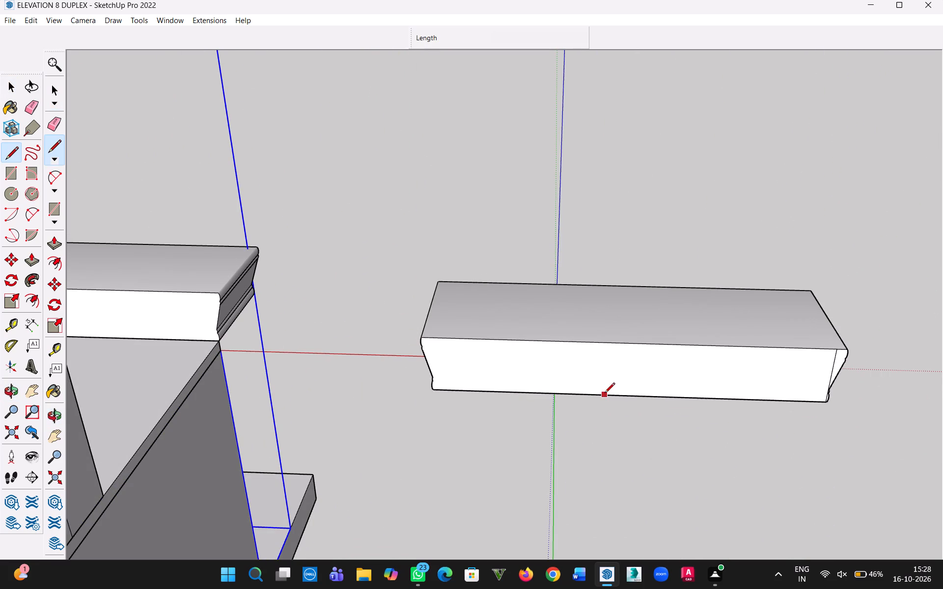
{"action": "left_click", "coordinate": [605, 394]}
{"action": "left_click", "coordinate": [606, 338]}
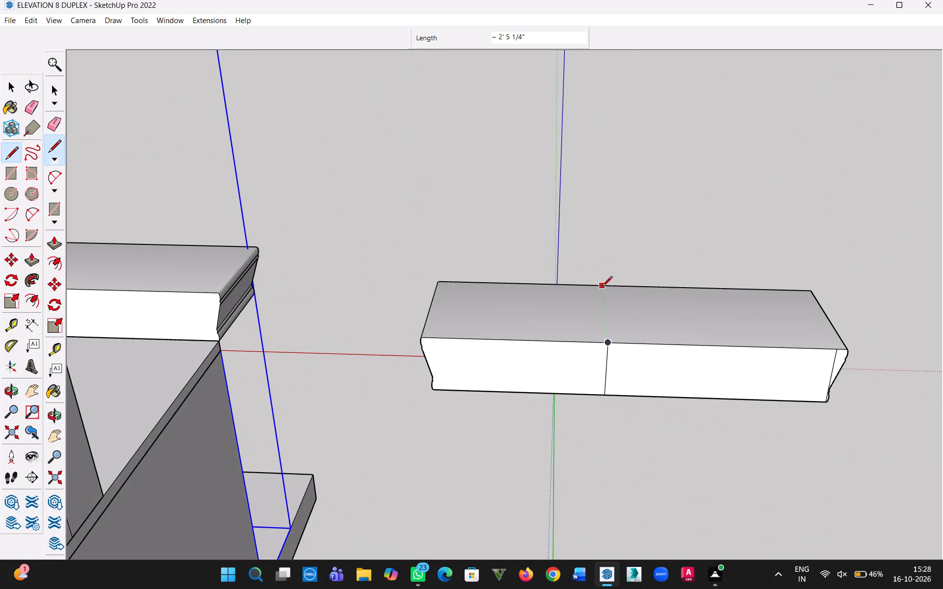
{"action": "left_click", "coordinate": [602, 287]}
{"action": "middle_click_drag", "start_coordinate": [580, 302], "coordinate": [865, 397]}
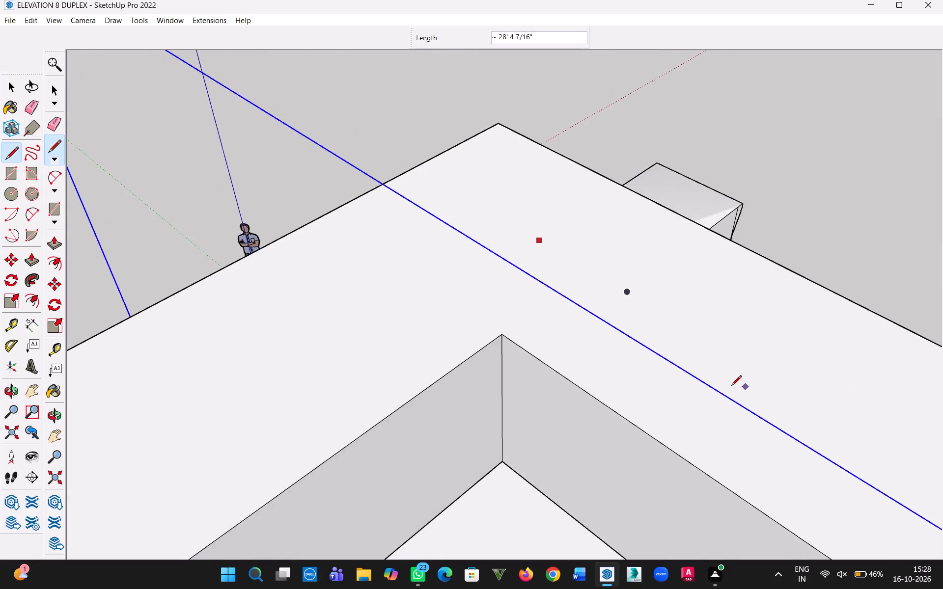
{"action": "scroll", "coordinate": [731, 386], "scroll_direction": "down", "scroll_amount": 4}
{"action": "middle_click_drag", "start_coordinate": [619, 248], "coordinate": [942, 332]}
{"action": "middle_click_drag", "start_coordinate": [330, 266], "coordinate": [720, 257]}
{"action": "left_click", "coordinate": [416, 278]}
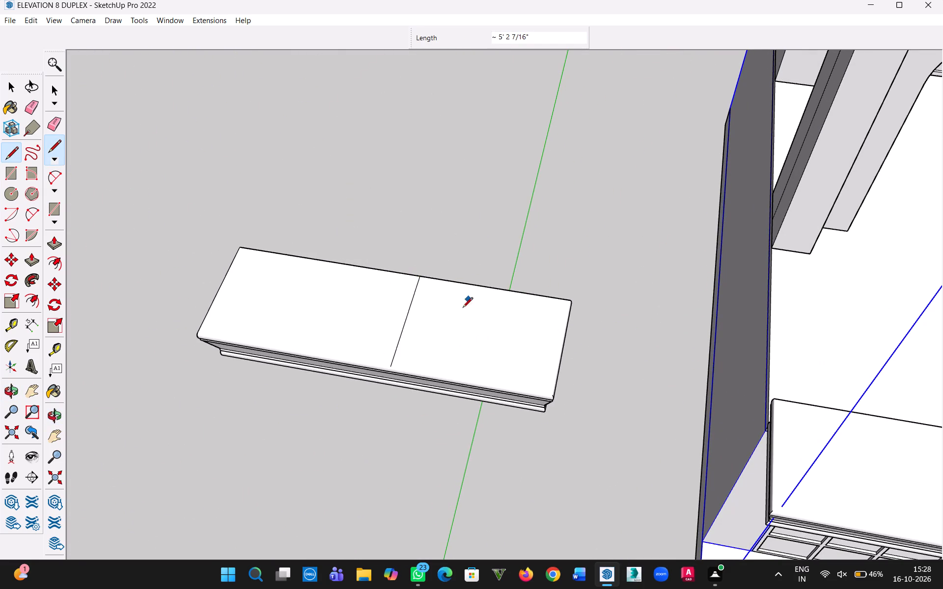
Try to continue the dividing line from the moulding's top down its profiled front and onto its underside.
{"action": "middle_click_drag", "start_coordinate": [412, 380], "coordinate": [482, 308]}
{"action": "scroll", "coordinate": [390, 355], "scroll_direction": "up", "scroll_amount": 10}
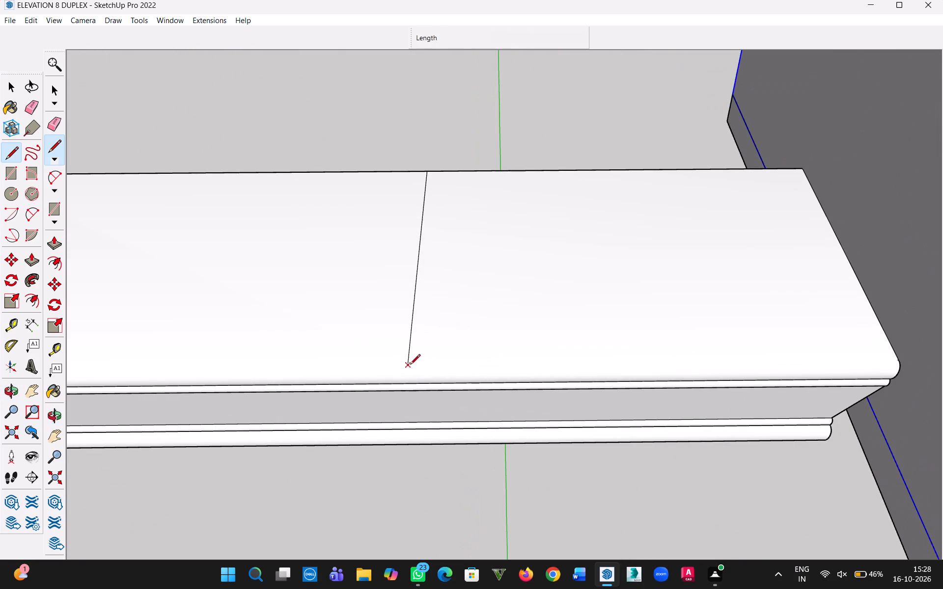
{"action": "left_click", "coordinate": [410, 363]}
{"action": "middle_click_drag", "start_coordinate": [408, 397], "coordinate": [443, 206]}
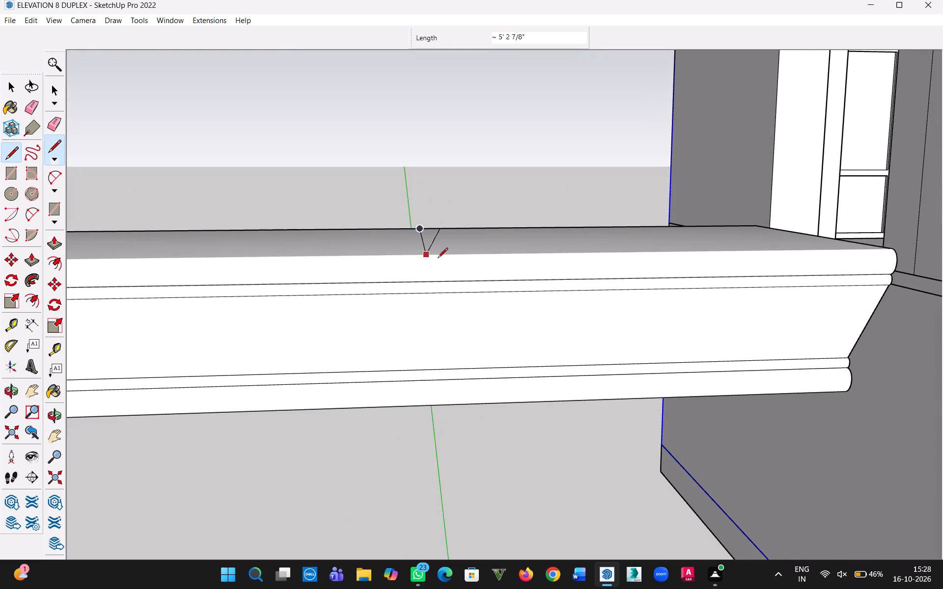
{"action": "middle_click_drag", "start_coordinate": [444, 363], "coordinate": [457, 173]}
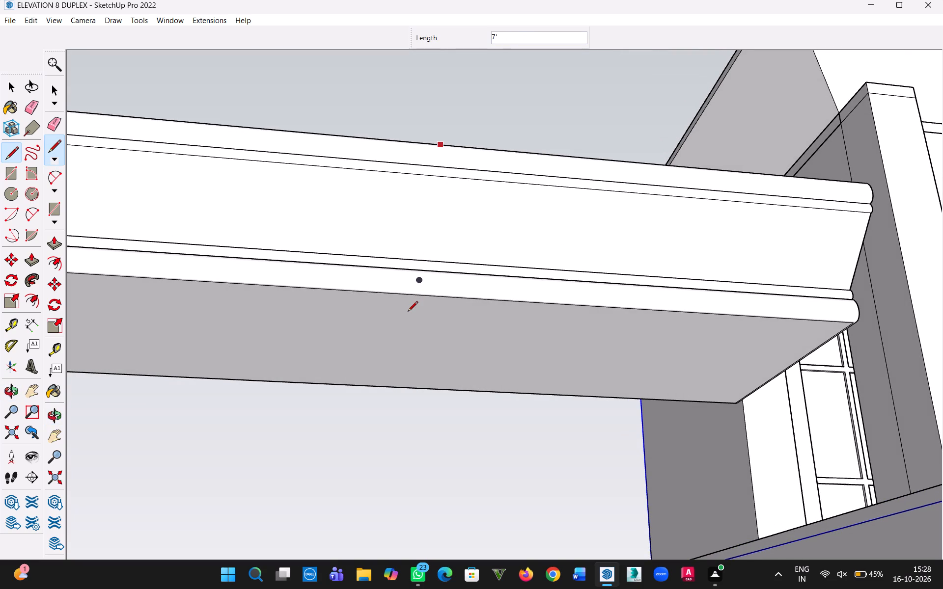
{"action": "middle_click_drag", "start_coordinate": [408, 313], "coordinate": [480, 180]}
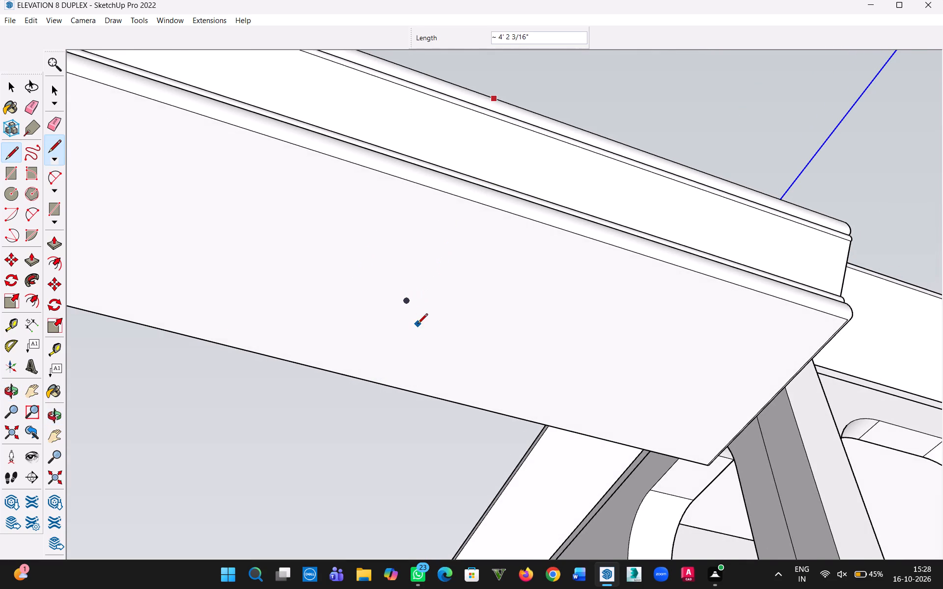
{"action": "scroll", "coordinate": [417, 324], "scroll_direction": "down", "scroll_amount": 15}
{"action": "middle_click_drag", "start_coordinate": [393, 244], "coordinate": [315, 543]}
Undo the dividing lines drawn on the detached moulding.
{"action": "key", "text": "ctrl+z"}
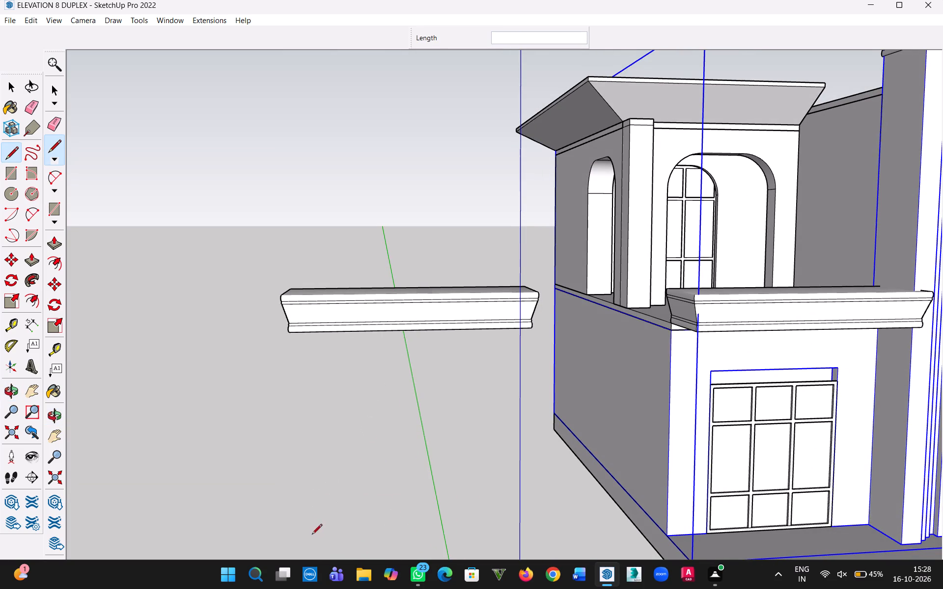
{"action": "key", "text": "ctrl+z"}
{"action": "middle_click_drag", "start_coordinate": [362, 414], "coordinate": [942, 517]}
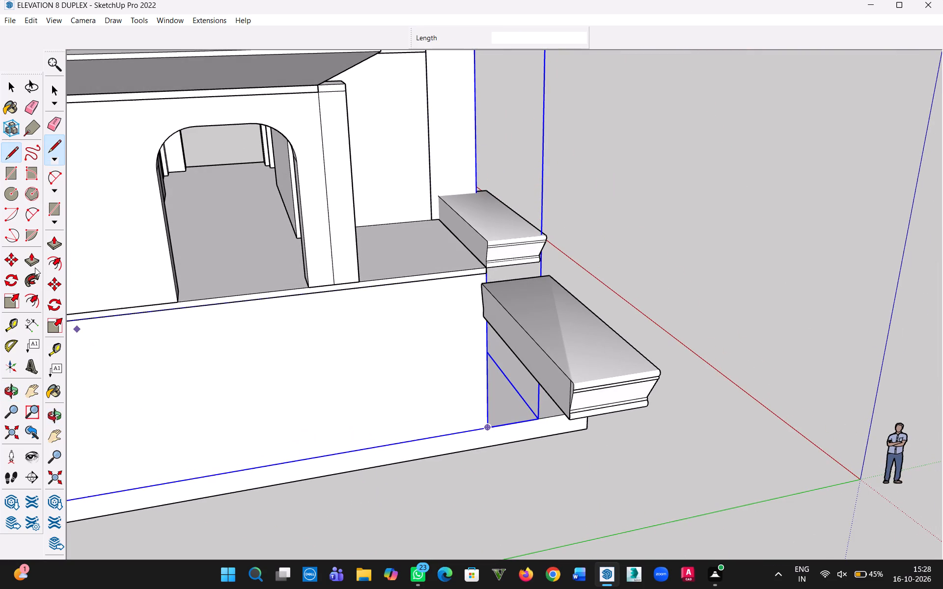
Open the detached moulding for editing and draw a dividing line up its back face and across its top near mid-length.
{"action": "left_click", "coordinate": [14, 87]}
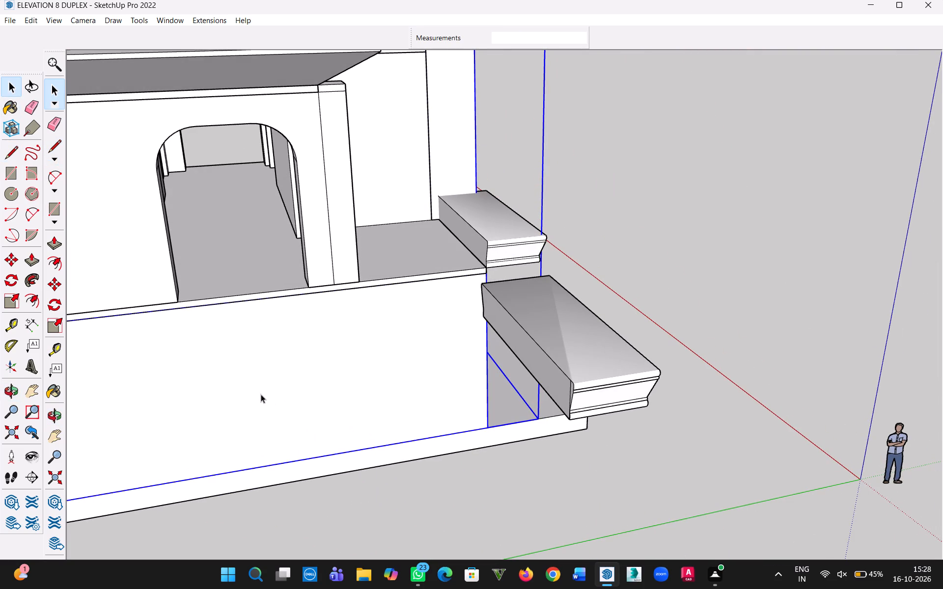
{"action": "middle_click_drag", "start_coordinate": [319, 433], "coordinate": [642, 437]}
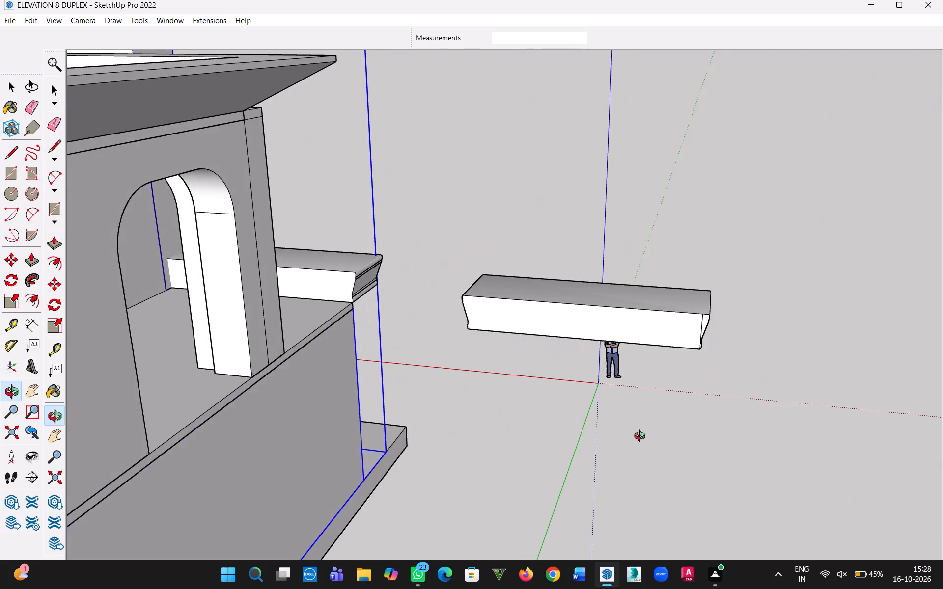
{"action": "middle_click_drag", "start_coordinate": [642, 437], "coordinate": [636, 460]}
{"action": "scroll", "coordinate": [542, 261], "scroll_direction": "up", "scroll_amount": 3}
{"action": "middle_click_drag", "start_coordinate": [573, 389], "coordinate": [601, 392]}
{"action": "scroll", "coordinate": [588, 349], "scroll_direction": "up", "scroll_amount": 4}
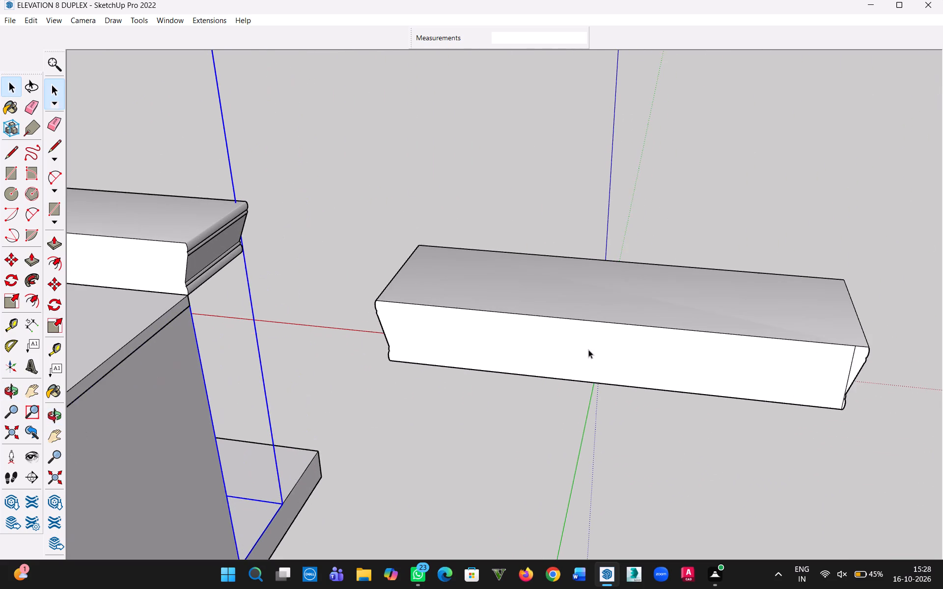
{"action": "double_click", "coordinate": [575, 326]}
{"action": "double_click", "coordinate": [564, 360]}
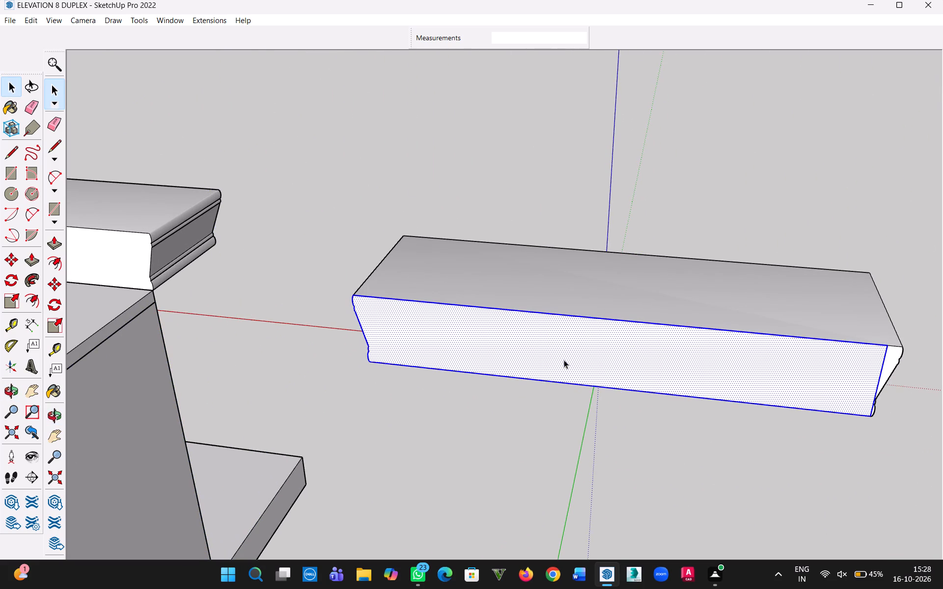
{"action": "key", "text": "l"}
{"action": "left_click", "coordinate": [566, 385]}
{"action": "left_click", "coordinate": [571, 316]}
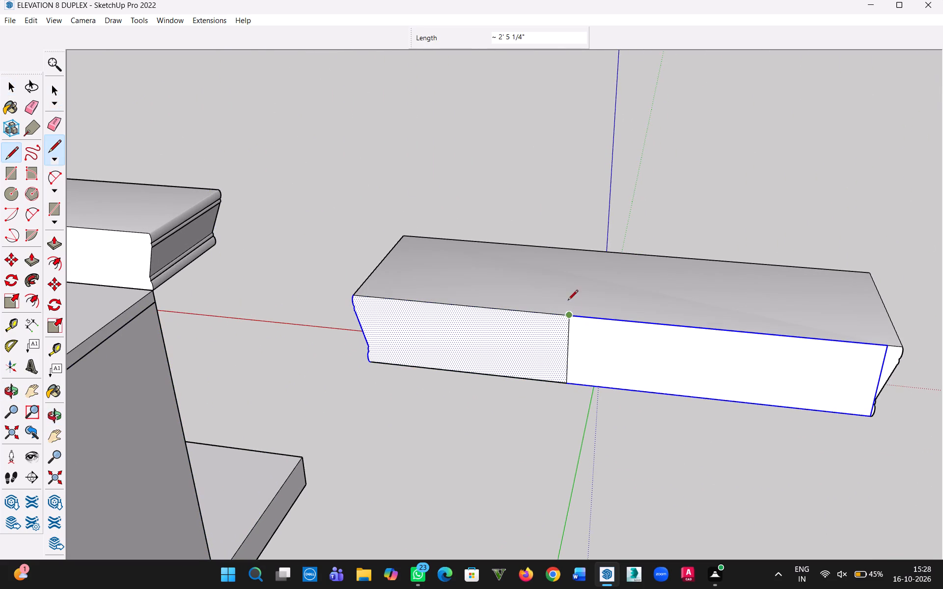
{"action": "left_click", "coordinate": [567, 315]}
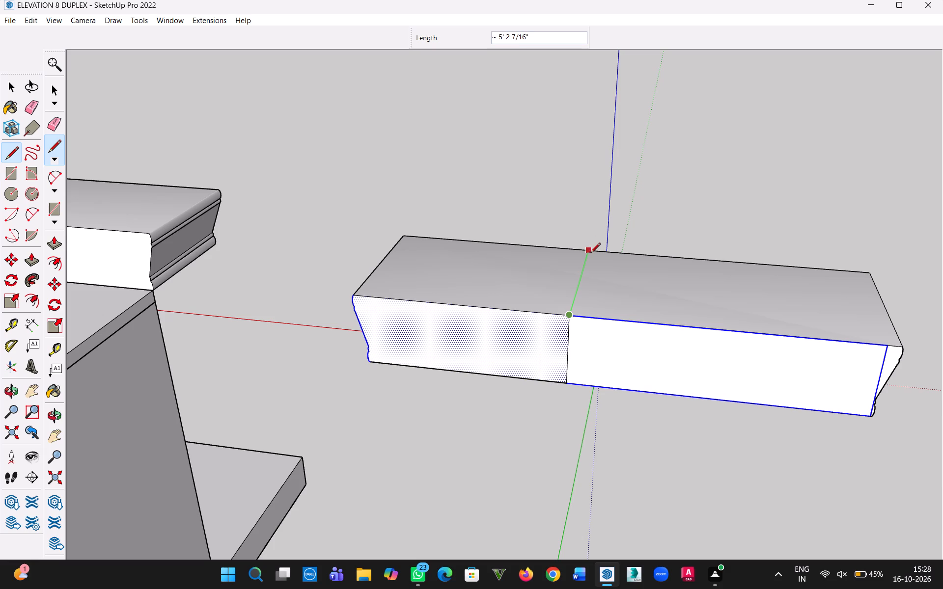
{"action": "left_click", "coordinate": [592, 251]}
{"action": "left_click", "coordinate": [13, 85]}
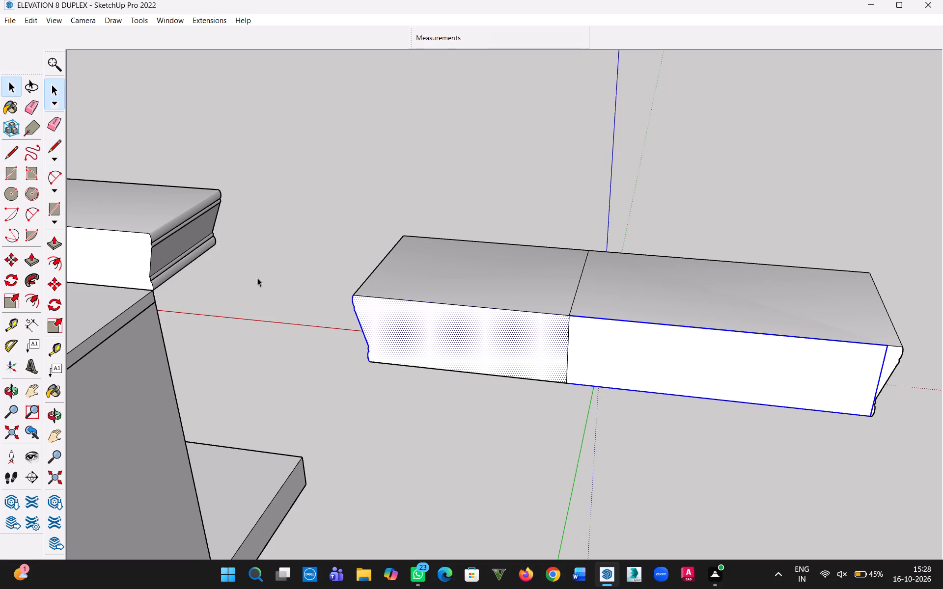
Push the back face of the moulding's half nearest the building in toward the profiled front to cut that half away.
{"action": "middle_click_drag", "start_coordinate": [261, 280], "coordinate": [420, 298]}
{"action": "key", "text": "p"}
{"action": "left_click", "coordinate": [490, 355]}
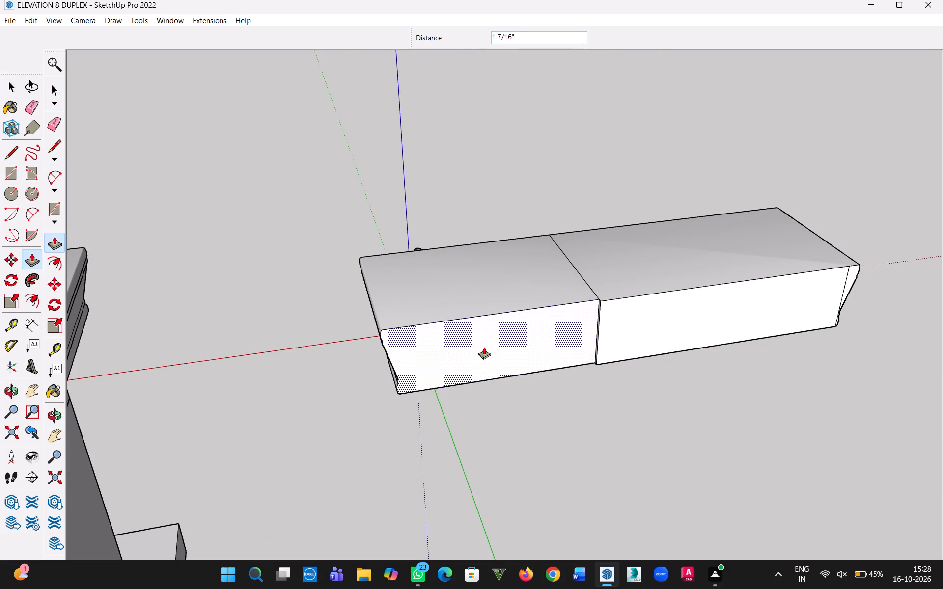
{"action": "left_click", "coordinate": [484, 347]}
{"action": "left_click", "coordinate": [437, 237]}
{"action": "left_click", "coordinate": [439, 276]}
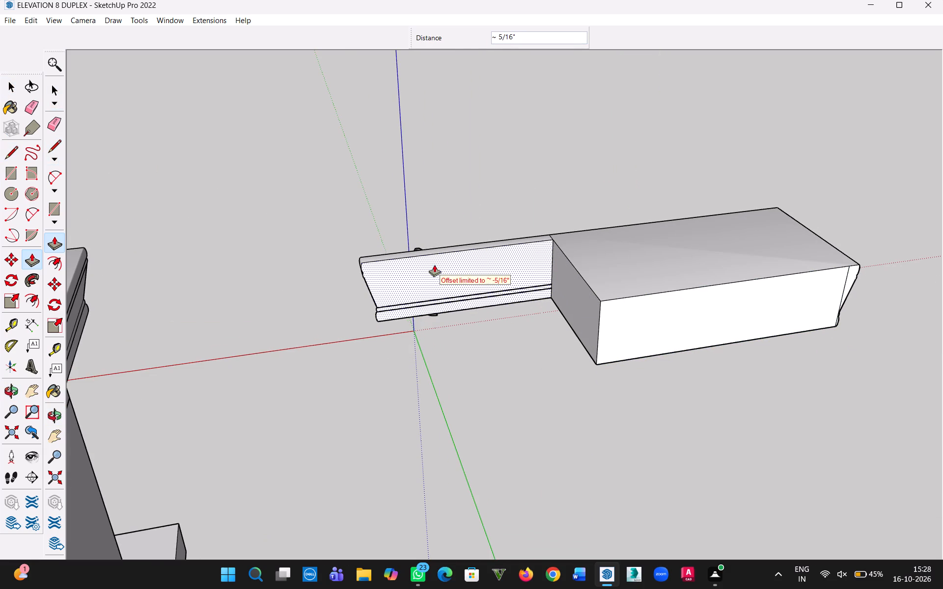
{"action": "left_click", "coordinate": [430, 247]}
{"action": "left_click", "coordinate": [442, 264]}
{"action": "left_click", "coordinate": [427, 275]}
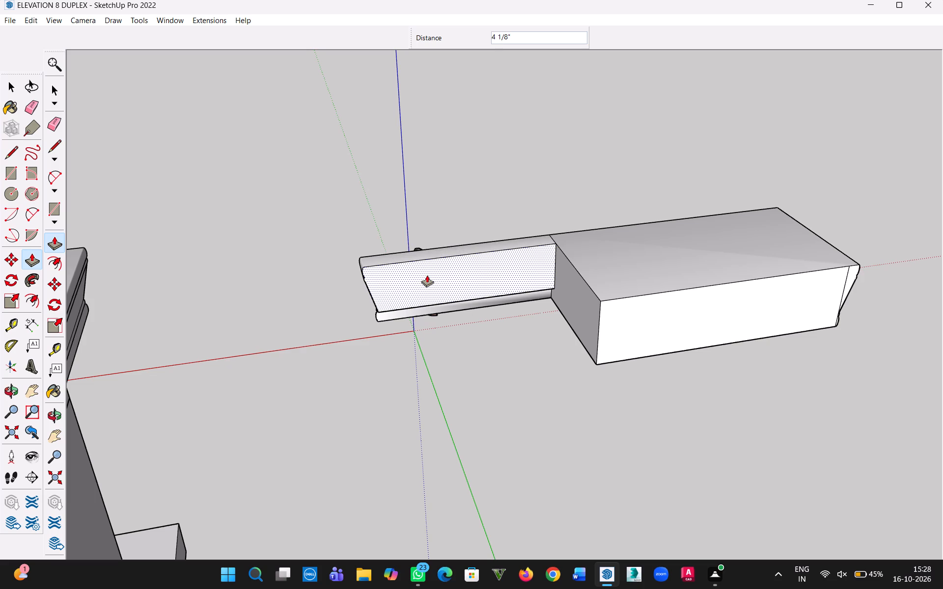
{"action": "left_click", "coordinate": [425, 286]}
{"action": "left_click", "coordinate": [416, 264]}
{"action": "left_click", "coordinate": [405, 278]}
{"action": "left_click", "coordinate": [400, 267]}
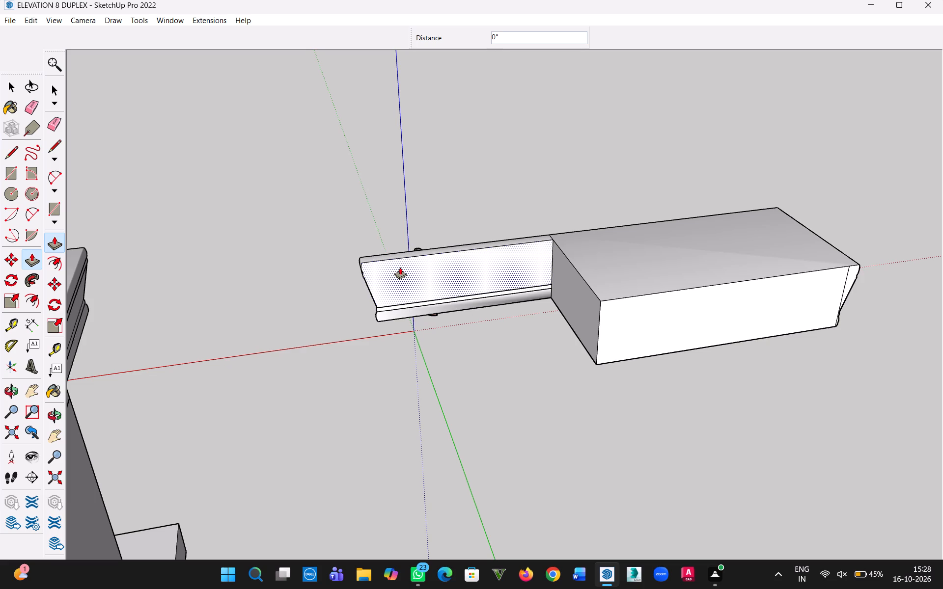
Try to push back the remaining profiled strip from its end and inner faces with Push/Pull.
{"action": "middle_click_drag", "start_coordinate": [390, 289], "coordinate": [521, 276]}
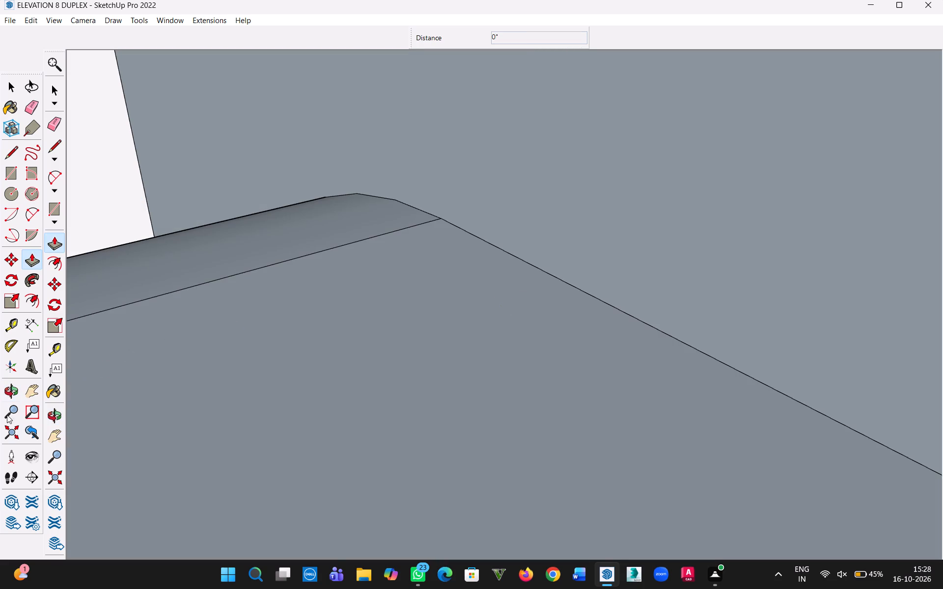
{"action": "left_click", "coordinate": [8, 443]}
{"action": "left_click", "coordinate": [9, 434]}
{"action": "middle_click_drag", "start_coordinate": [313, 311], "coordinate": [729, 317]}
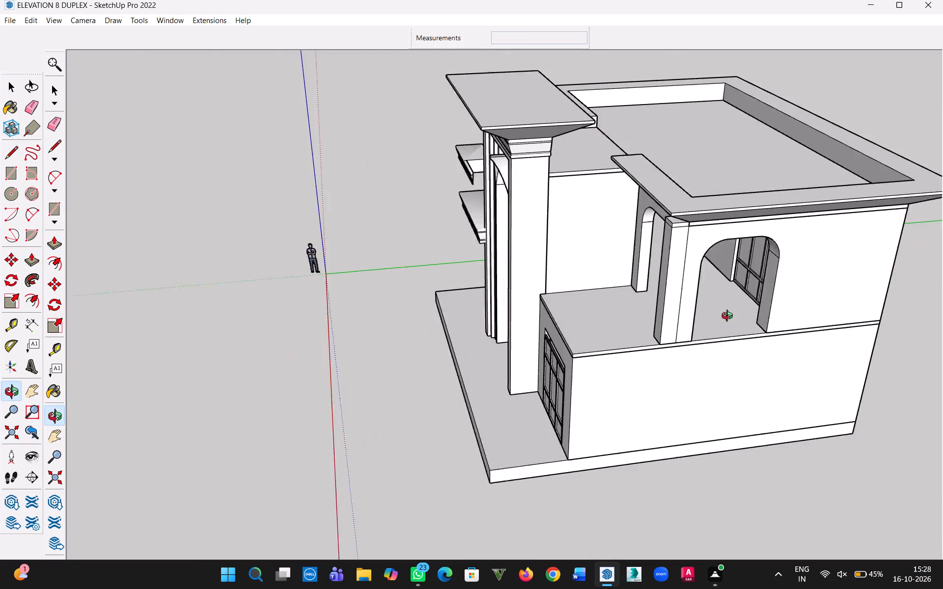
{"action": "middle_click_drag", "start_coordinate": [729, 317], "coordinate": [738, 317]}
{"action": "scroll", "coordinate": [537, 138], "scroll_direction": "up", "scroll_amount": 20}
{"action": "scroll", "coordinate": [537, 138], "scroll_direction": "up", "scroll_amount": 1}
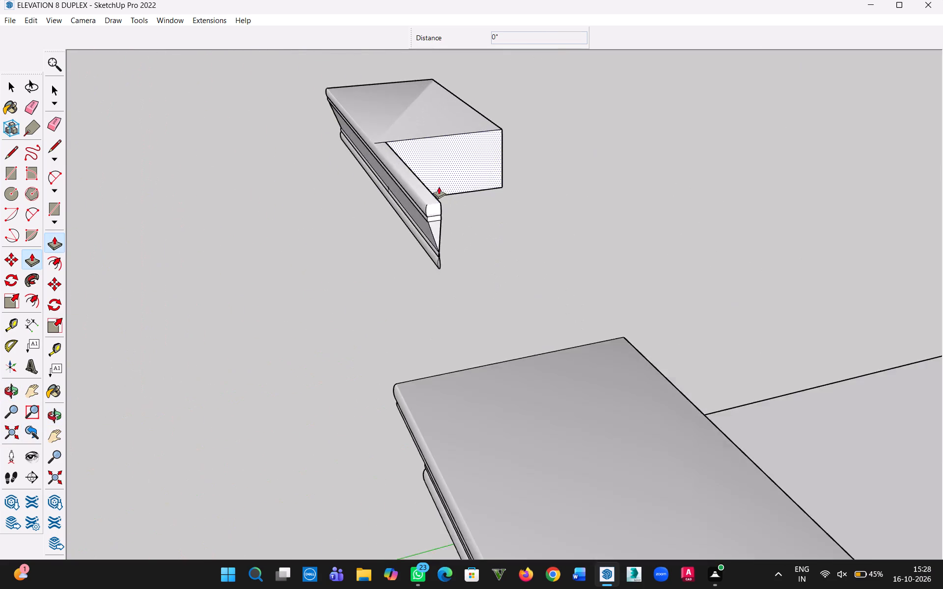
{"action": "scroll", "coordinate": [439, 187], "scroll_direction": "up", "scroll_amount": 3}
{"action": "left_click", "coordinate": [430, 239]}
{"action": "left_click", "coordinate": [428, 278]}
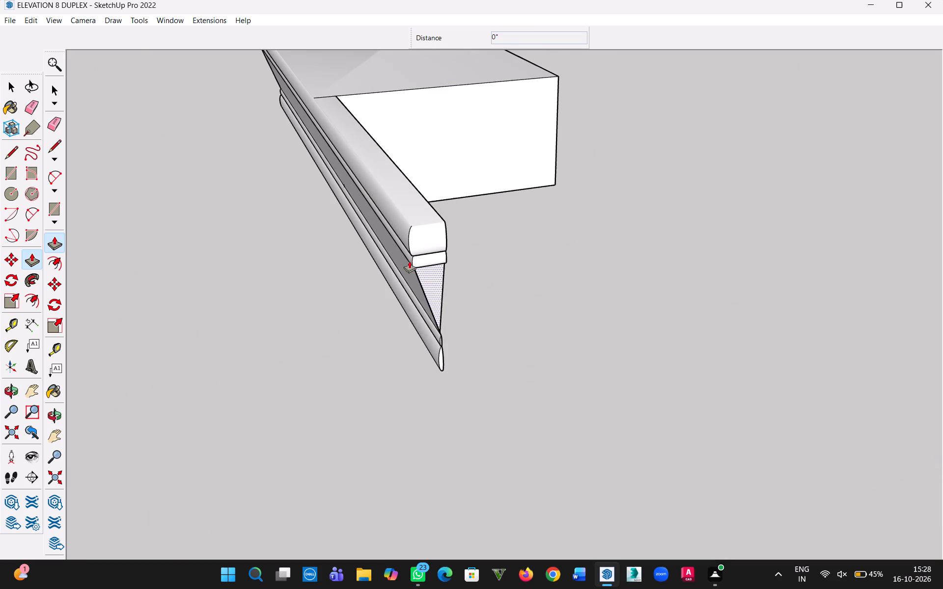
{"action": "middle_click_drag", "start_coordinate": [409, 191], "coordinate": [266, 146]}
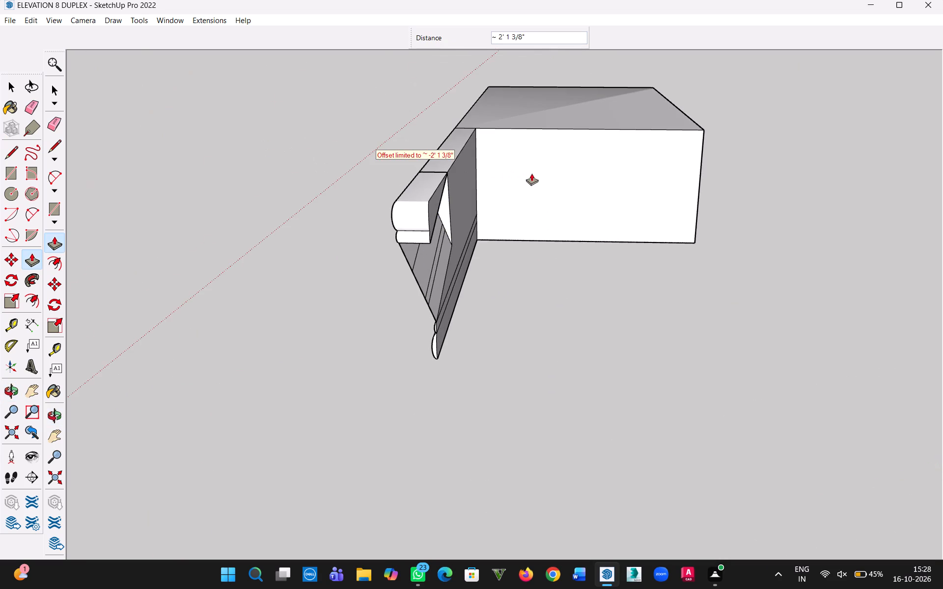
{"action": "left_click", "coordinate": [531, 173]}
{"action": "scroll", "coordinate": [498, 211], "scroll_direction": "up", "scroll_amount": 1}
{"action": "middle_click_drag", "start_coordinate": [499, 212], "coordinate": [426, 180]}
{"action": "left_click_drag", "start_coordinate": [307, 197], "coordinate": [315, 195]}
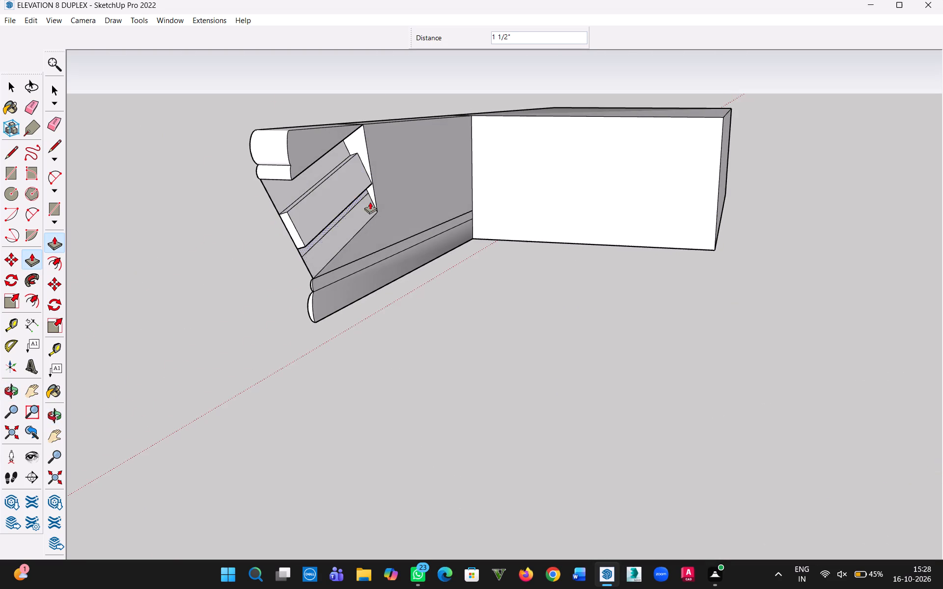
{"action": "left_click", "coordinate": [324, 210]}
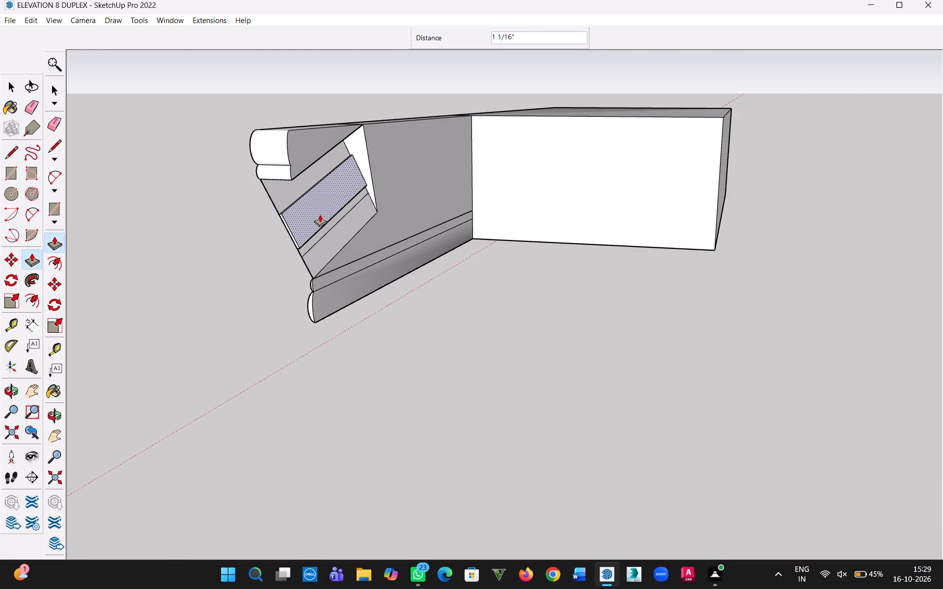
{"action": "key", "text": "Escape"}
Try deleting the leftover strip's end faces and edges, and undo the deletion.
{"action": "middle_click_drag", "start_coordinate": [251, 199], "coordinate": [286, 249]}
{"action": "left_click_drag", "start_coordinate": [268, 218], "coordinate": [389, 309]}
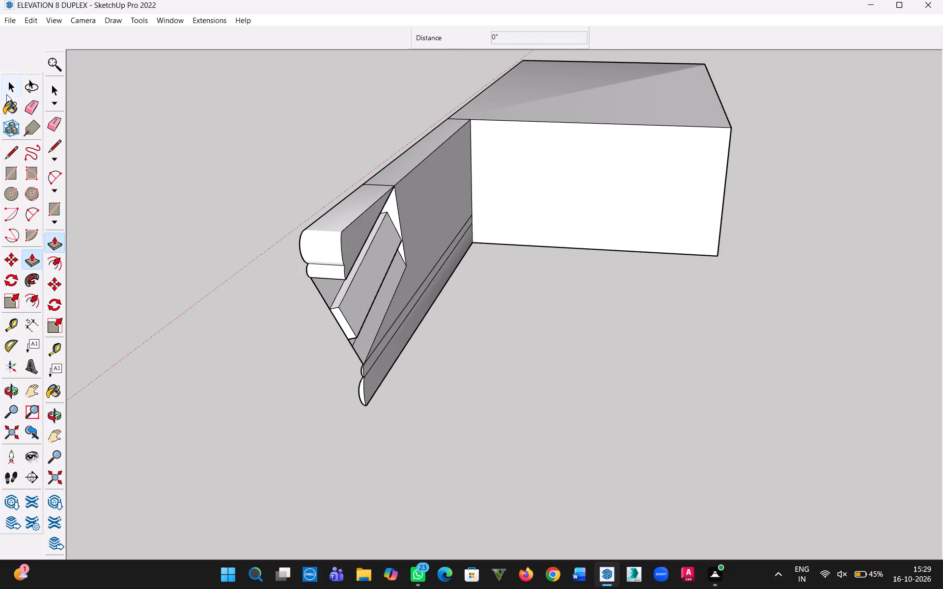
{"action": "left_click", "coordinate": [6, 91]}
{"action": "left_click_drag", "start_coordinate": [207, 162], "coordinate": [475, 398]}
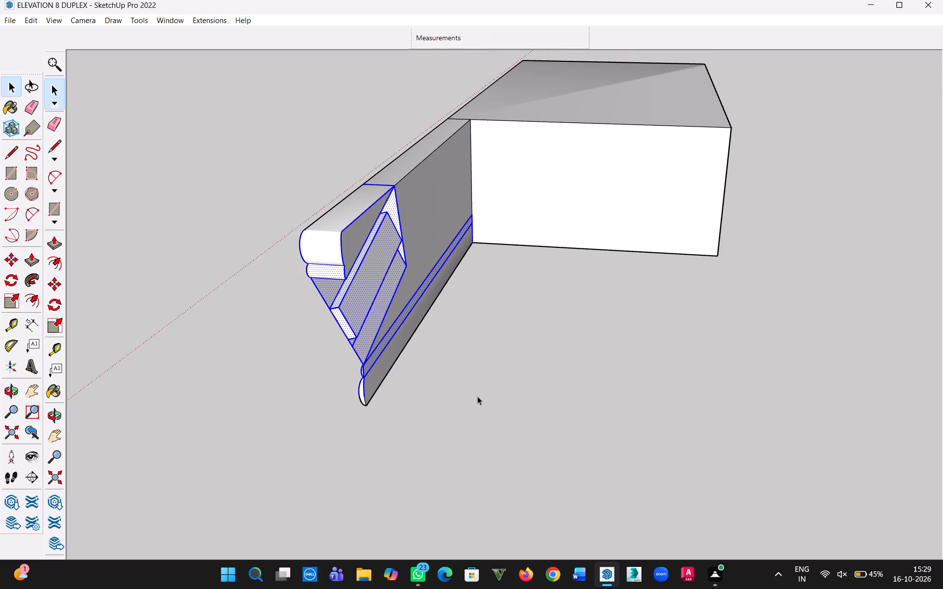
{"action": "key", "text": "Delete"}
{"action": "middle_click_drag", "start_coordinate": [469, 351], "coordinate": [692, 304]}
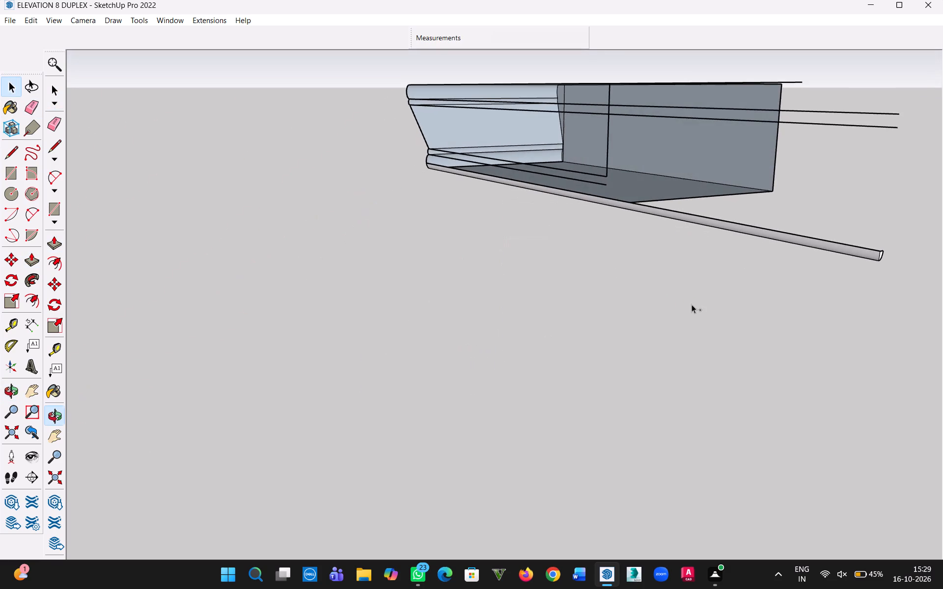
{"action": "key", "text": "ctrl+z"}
Examine the partly cut moulding's remaining strip from its top, open end and profiled front.
{"action": "middle_click_drag", "start_coordinate": [541, 241], "coordinate": [659, 334]}
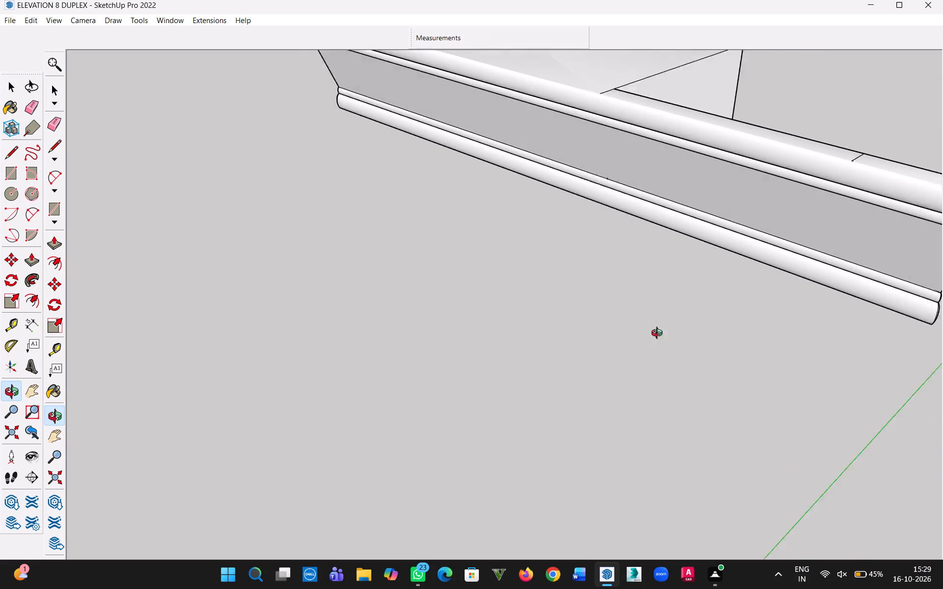
{"action": "middle_click_drag", "start_coordinate": [659, 334], "coordinate": [539, 471]}
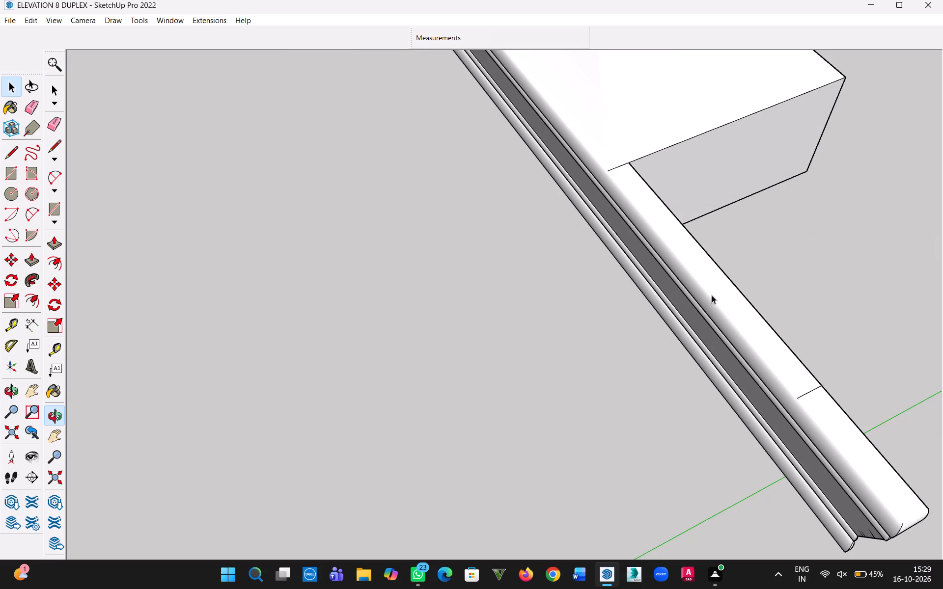
{"action": "key", "text": "p"}
{"action": "middle_click_drag", "start_coordinate": [729, 233], "coordinate": [515, 225]}
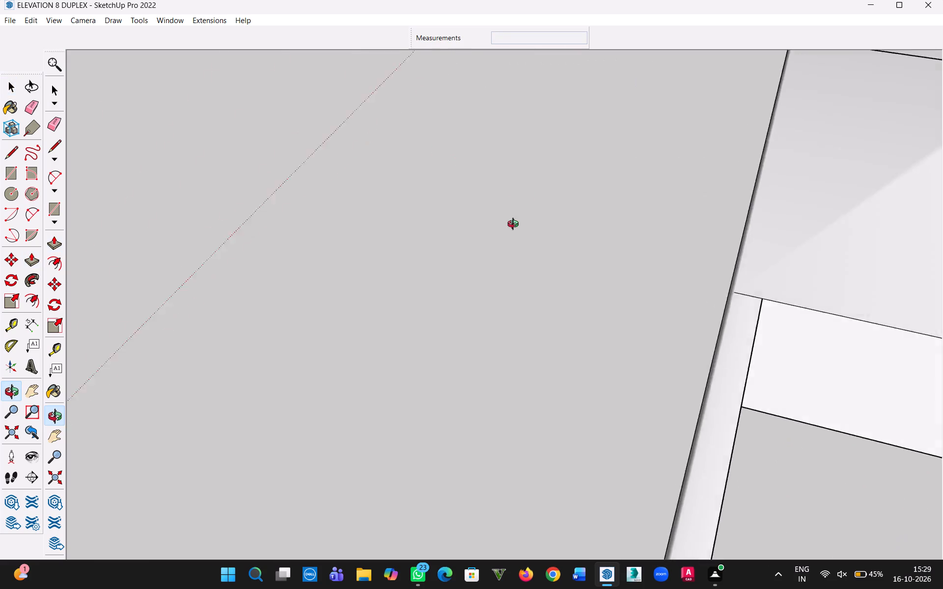
{"action": "middle_click_drag", "start_coordinate": [515, 225], "coordinate": [570, 270]}
{"action": "scroll", "coordinate": [725, 421], "scroll_direction": "down", "scroll_amount": 2}
{"action": "key", "text": "h"}
{"action": "left_click_drag", "start_coordinate": [704, 423], "coordinate": [526, 276]}
{"action": "middle_click_drag", "start_coordinate": [568, 316], "coordinate": [455, 249]}
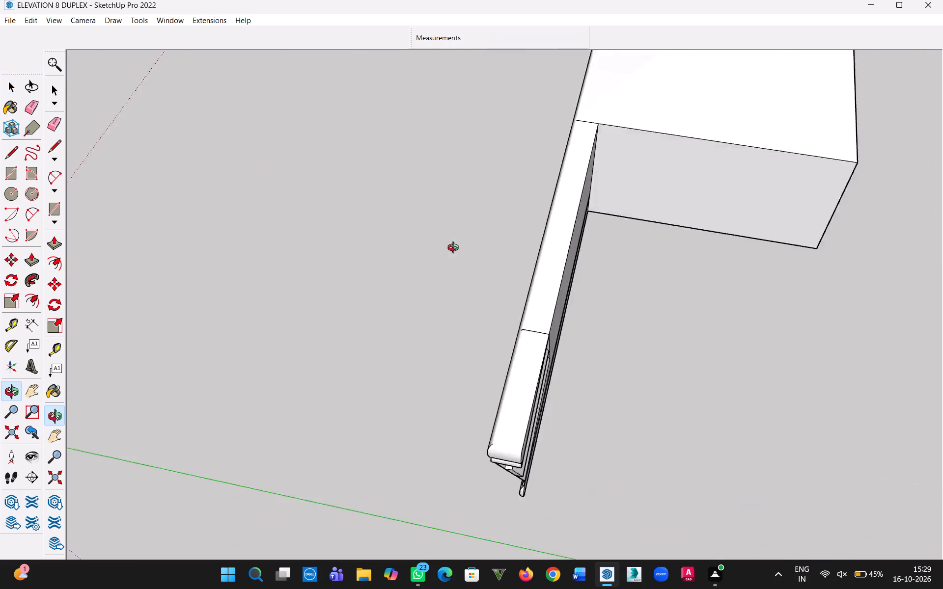
{"action": "middle_click_drag", "start_coordinate": [455, 249], "coordinate": [586, 69]}
{"action": "scroll", "coordinate": [558, 400], "scroll_direction": "up", "scroll_amount": 3}
{"action": "middle_click_drag", "start_coordinate": [557, 417], "coordinate": [872, 334]}
{"action": "scroll", "coordinate": [557, 417], "scroll_direction": "up", "scroll_amount": 1}
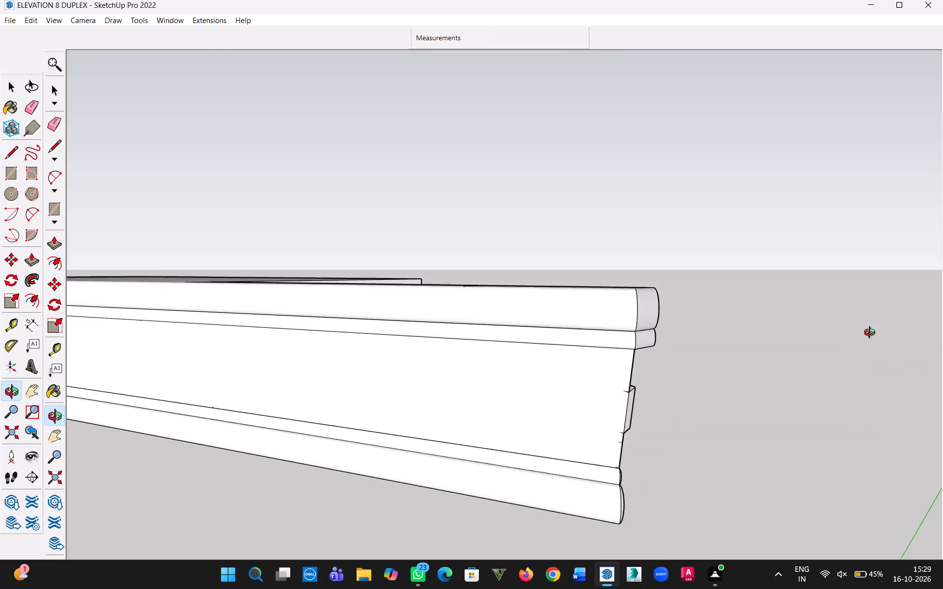
{"action": "middle_click_drag", "start_coordinate": [872, 334], "coordinate": [882, 372]}
{"action": "scroll", "coordinate": [392, 393], "scroll_direction": "down", "scroll_amount": 6}
{"action": "middle_click_drag", "start_coordinate": [247, 379], "coordinate": [475, 446]}
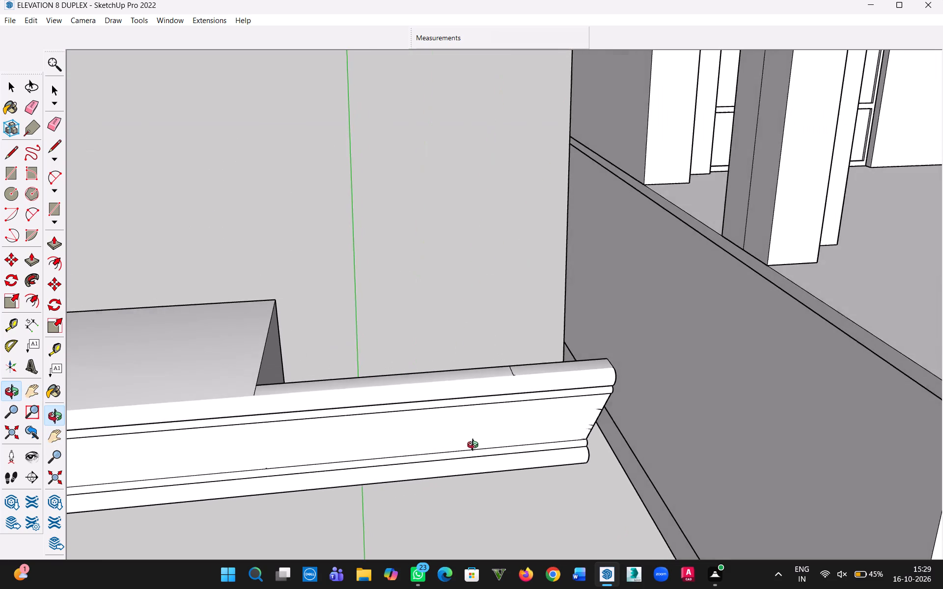
{"action": "middle_click_drag", "start_coordinate": [475, 446], "coordinate": [478, 475]}
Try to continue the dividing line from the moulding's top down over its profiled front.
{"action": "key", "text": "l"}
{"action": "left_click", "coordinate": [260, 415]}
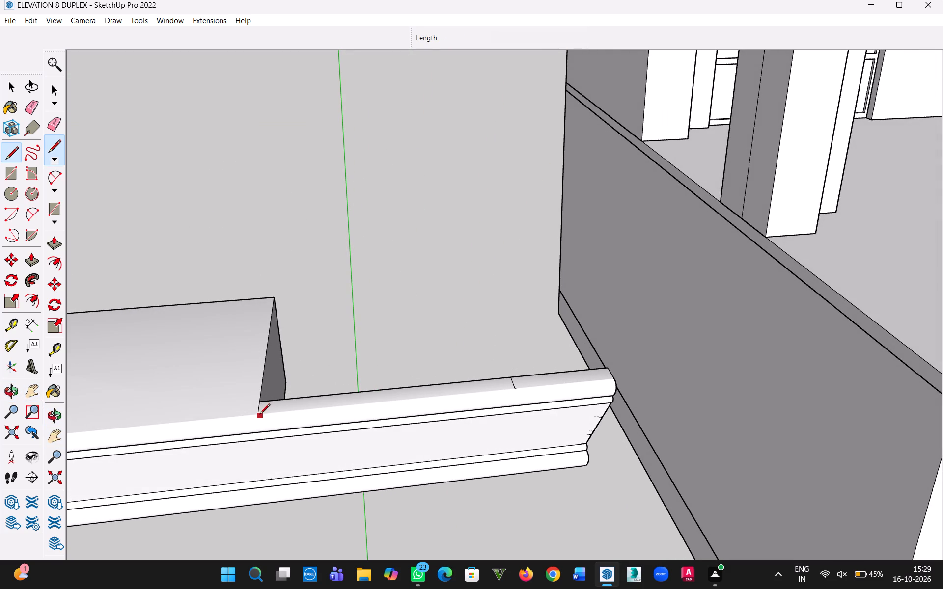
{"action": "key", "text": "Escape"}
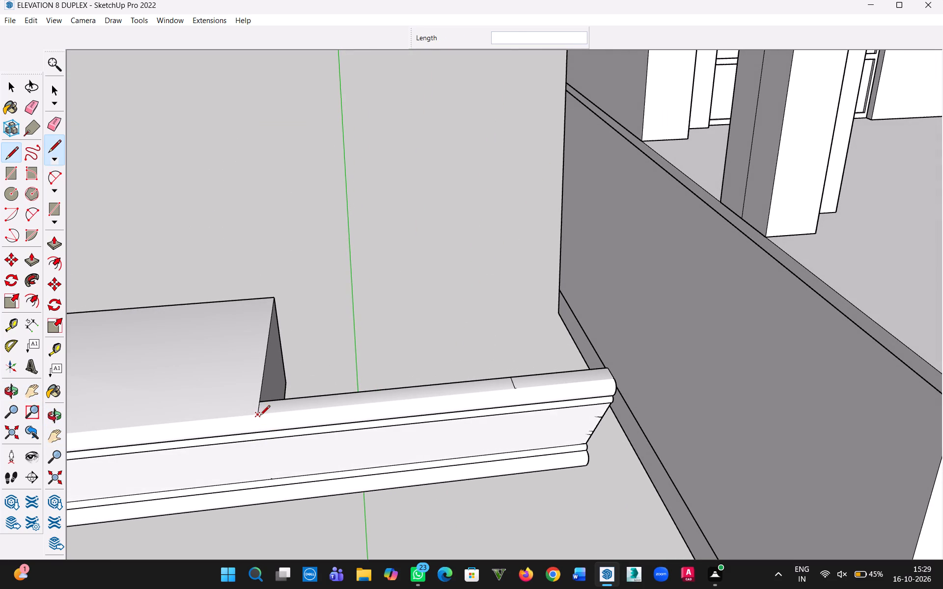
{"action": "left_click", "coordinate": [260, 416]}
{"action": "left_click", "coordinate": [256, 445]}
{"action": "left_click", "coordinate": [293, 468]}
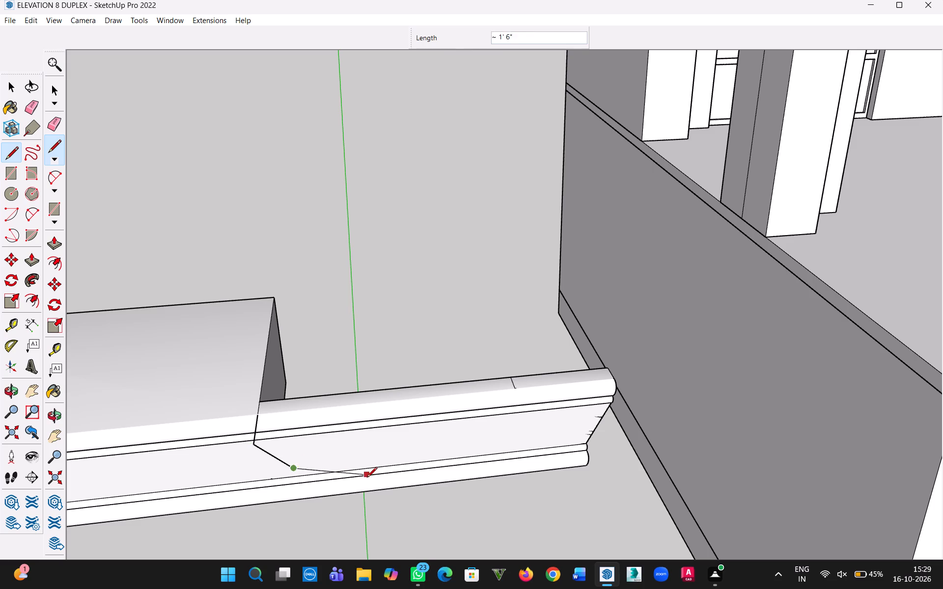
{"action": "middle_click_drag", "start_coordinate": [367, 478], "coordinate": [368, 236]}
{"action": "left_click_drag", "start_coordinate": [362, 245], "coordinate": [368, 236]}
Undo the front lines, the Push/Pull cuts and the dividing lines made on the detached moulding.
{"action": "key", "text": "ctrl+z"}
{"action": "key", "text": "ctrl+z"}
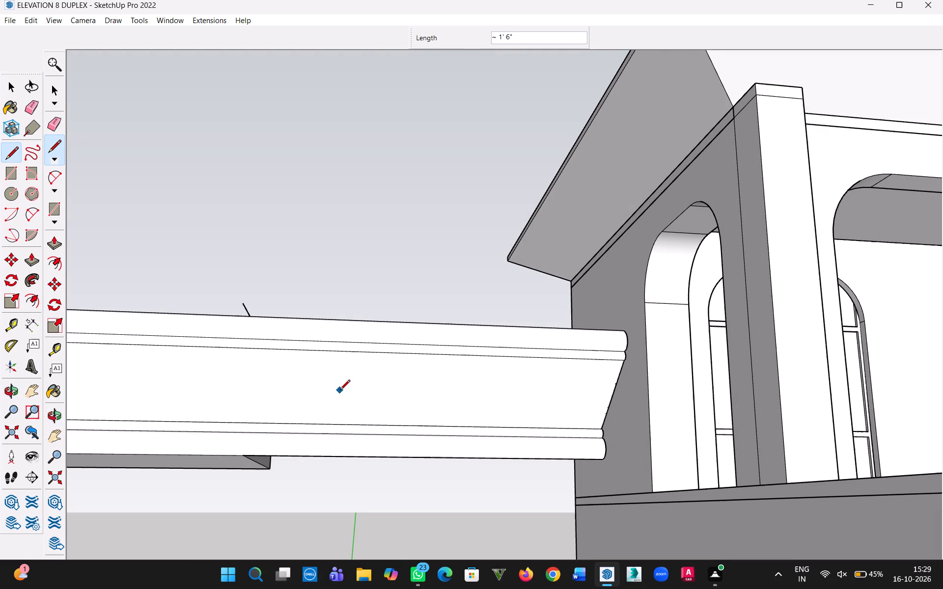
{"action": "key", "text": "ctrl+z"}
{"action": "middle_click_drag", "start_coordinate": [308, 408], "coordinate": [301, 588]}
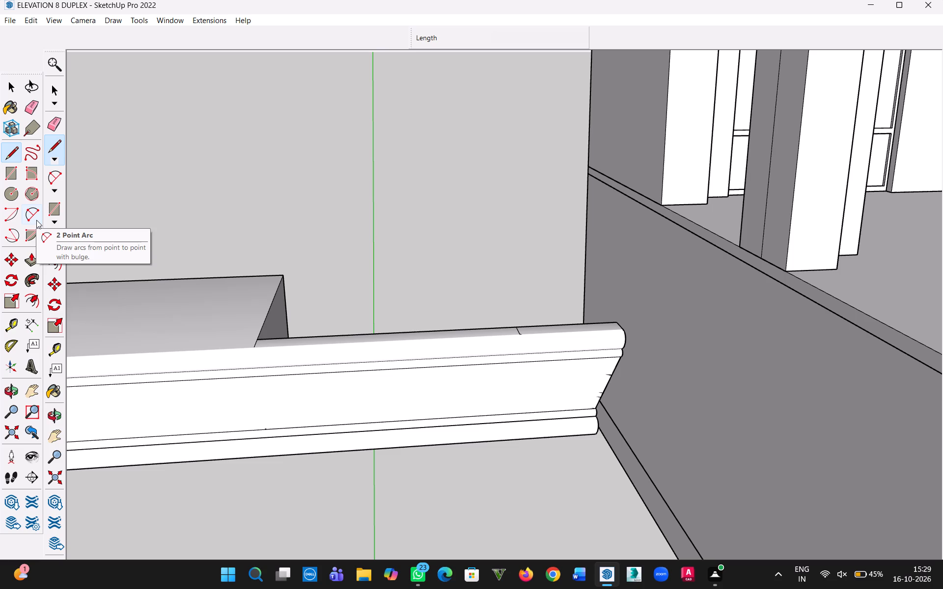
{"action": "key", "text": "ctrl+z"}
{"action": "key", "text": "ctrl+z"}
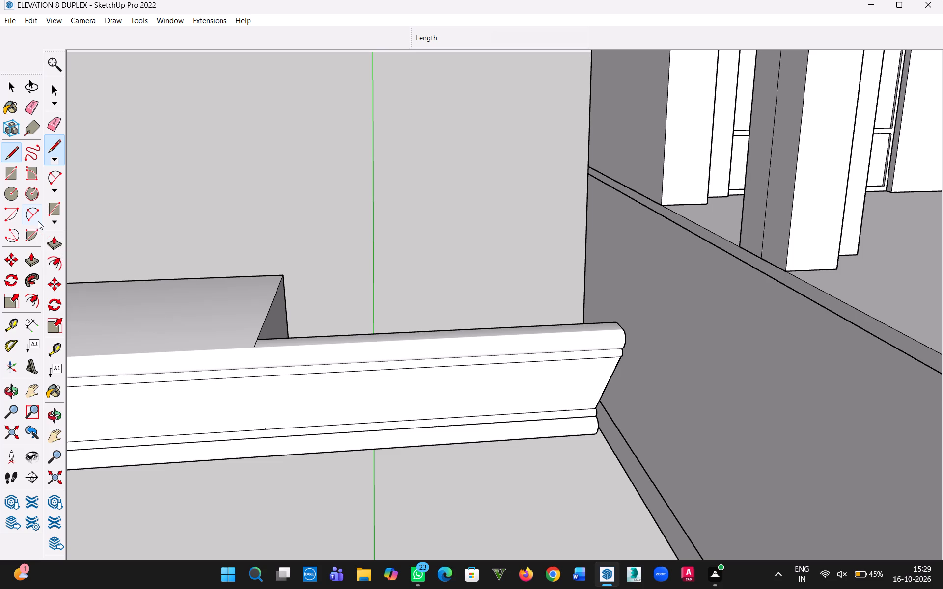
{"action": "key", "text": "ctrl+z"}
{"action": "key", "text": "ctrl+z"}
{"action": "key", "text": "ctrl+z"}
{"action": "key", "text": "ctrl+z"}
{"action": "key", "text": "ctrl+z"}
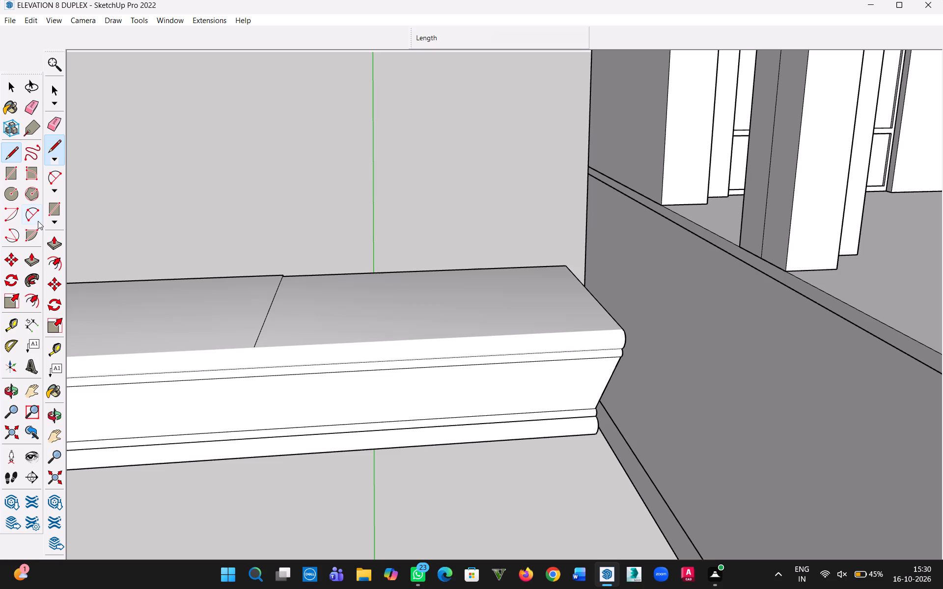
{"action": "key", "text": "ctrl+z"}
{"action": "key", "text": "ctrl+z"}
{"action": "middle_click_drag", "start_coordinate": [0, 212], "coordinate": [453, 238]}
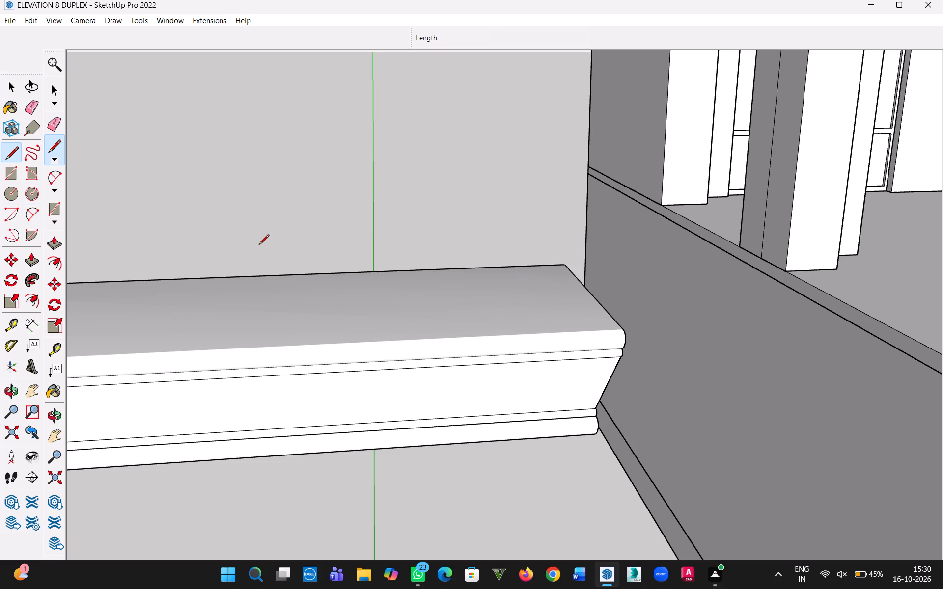
Undo the remaining dividing line on the detached moulding's flat back face.
{"action": "left_click", "coordinate": [11, 91]}
{"action": "middle_click_drag", "start_coordinate": [164, 261], "coordinate": [927, 233]}
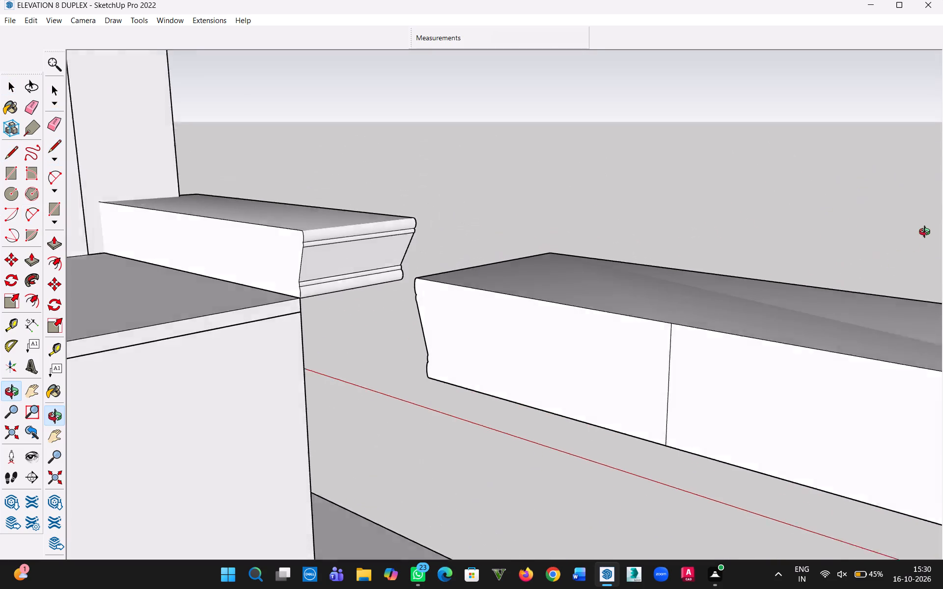
{"action": "middle_click_drag", "start_coordinate": [927, 233], "coordinate": [929, 230]}
{"action": "key", "text": "ctrl+z"}
Place a section plane perpendicular to the red axis across the detached moulding near mid-length, keeping the default name and symbol.
{"action": "scroll", "coordinate": [638, 332], "scroll_direction": "down", "scroll_amount": 7}
{"action": "triple_click", "coordinate": [678, 348]}
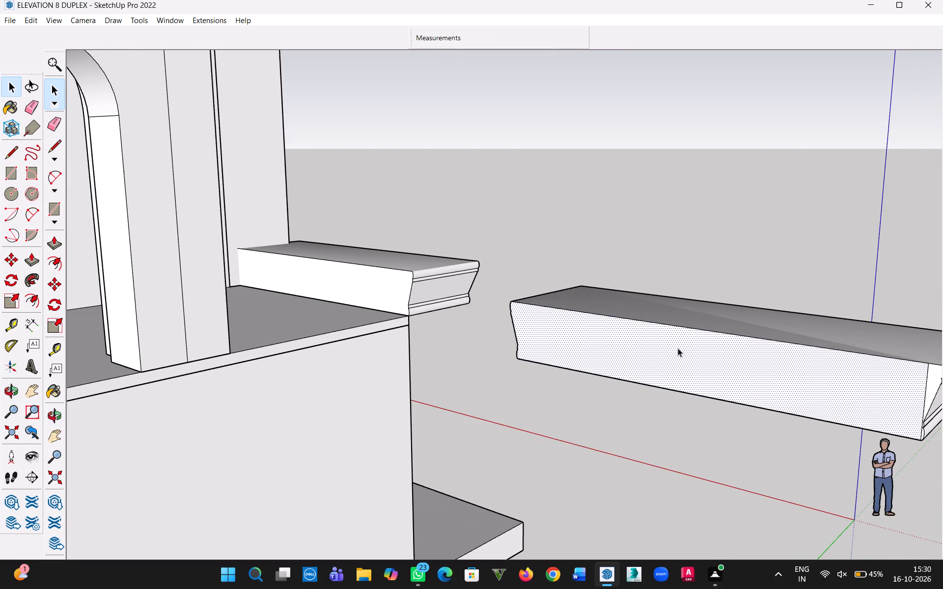
{"action": "left_click", "coordinate": [657, 274]}
{"action": "left_click", "coordinate": [679, 358]}
{"action": "left_click", "coordinate": [146, 21]}
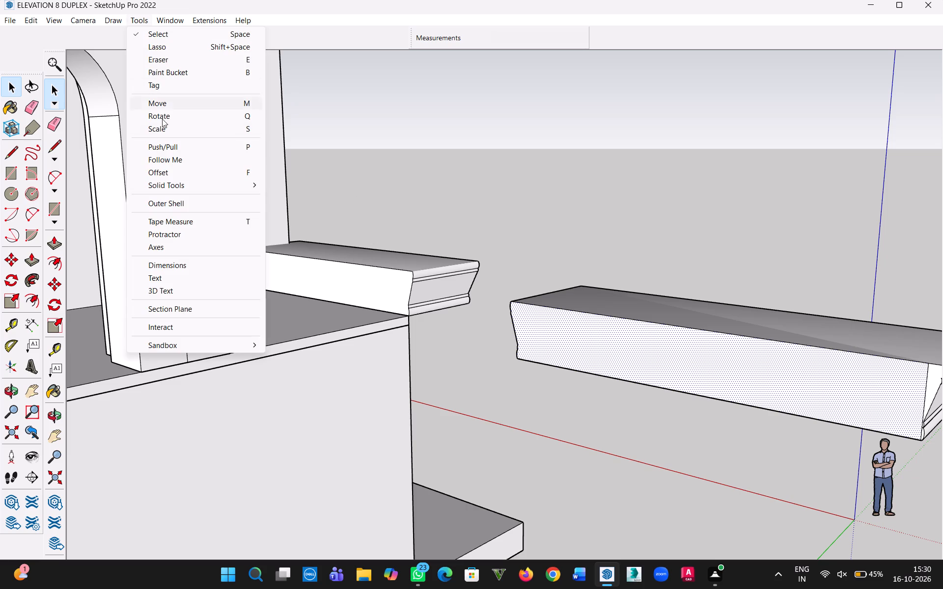
{"action": "left_click", "coordinate": [179, 310]}
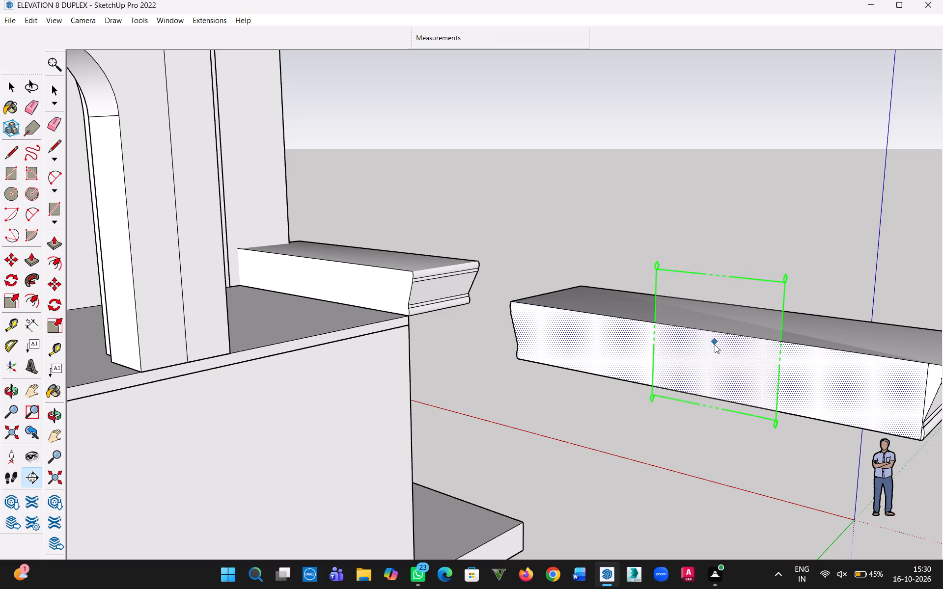
{"action": "middle_click_drag", "start_coordinate": [715, 354], "coordinate": [583, 451]}
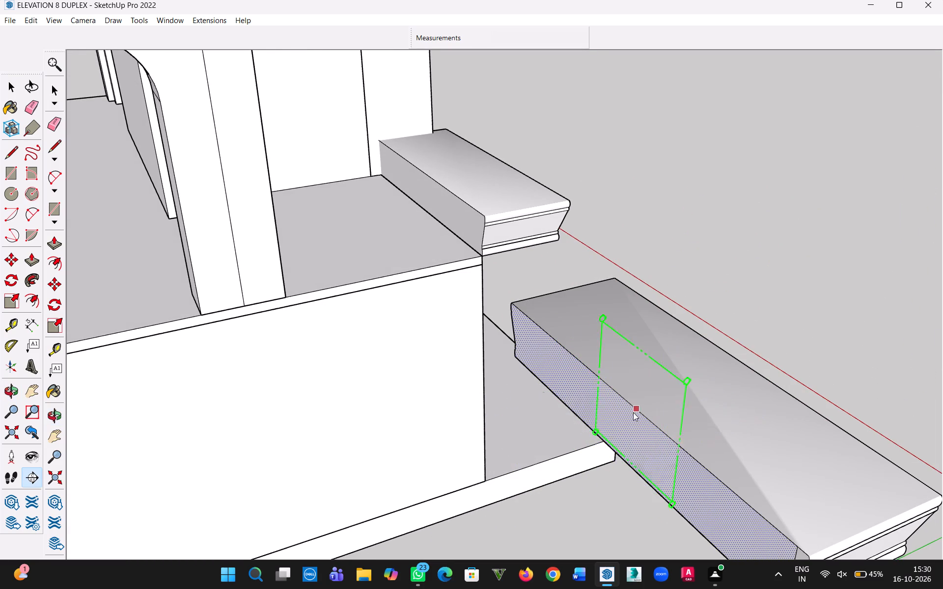
{"action": "key", "text": "Right"}
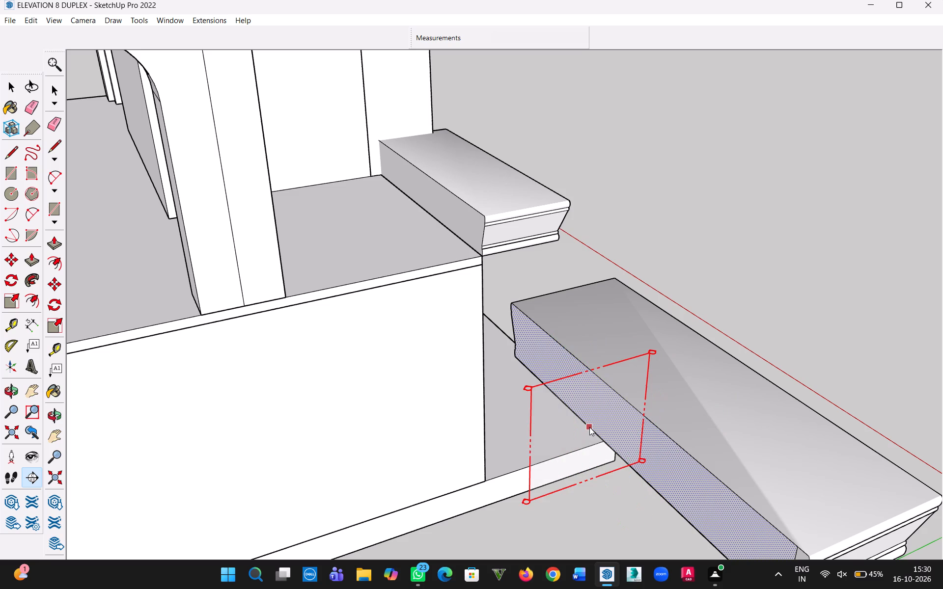
{"action": "middle_click_drag", "start_coordinate": [704, 397], "coordinate": [719, 294]}
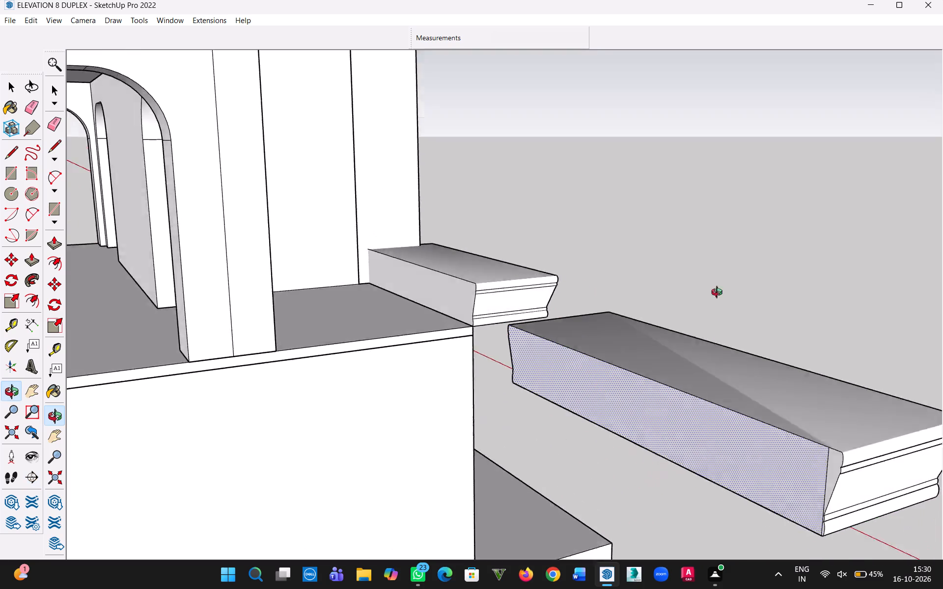
{"action": "middle_click_drag", "start_coordinate": [719, 294], "coordinate": [730, 249]}
{"action": "middle_click_drag", "start_coordinate": [759, 383], "coordinate": [632, 402]}
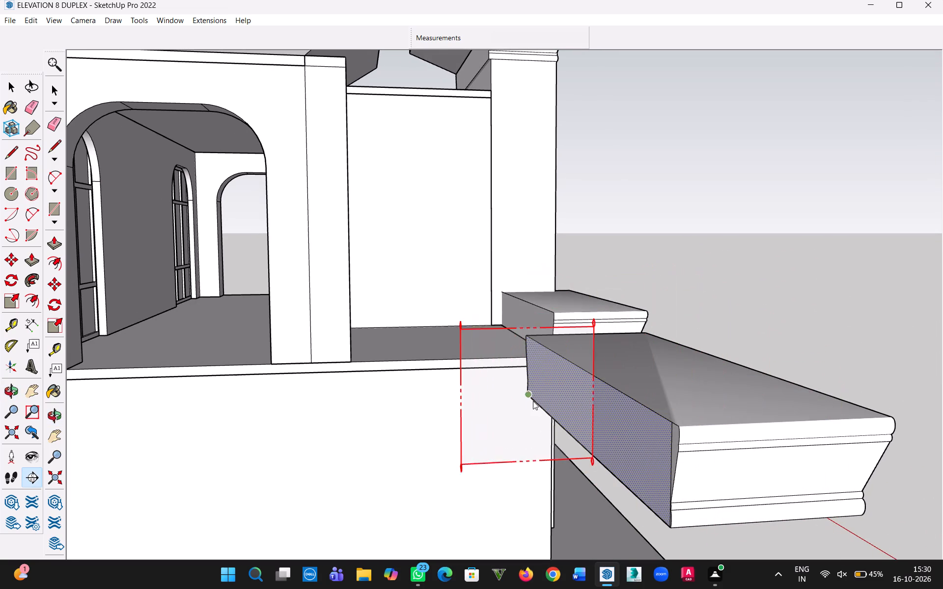
{"action": "middle_click_drag", "start_coordinate": [536, 404], "coordinate": [768, 510]}
{"action": "left_click", "coordinate": [558, 352]}
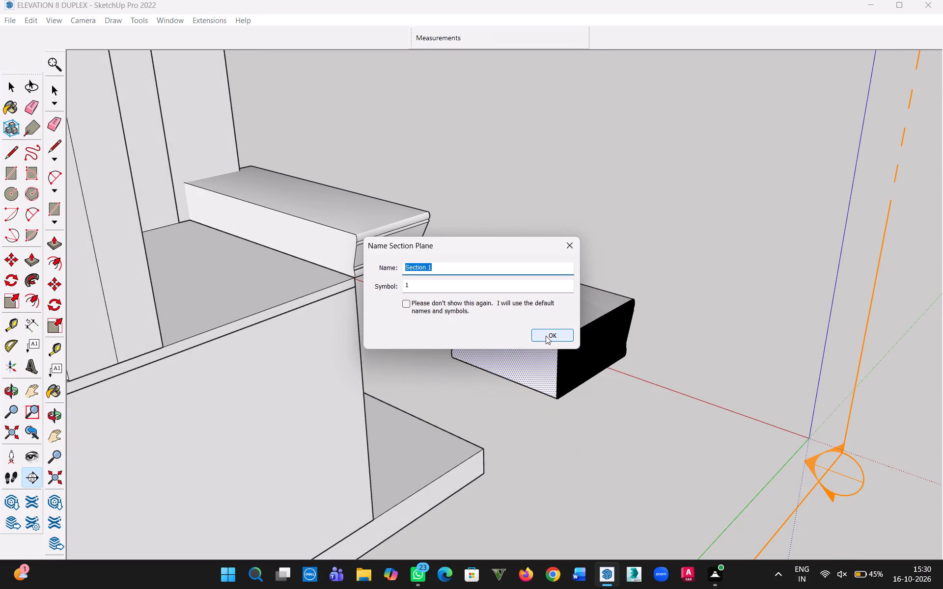
{"action": "left_click", "coordinate": [546, 336]}
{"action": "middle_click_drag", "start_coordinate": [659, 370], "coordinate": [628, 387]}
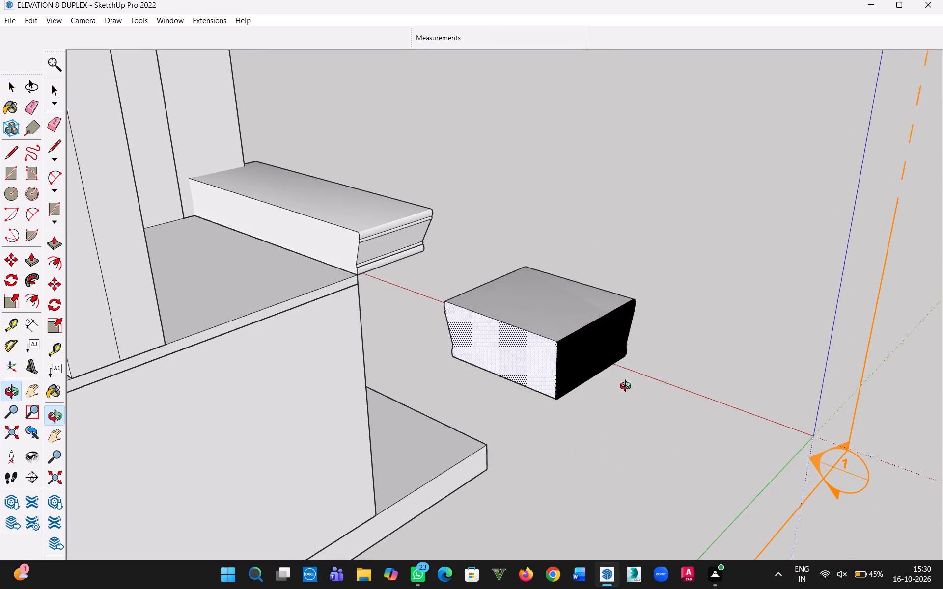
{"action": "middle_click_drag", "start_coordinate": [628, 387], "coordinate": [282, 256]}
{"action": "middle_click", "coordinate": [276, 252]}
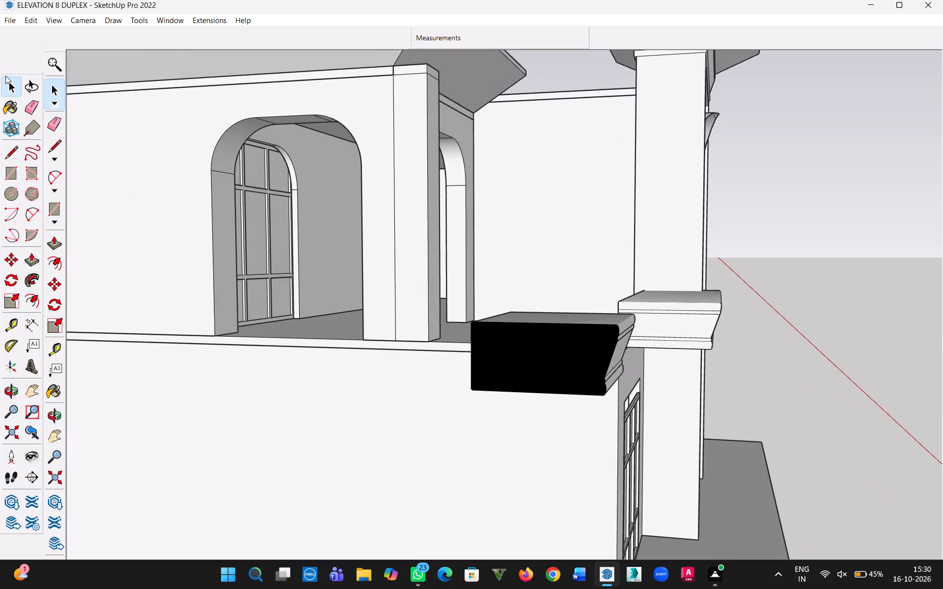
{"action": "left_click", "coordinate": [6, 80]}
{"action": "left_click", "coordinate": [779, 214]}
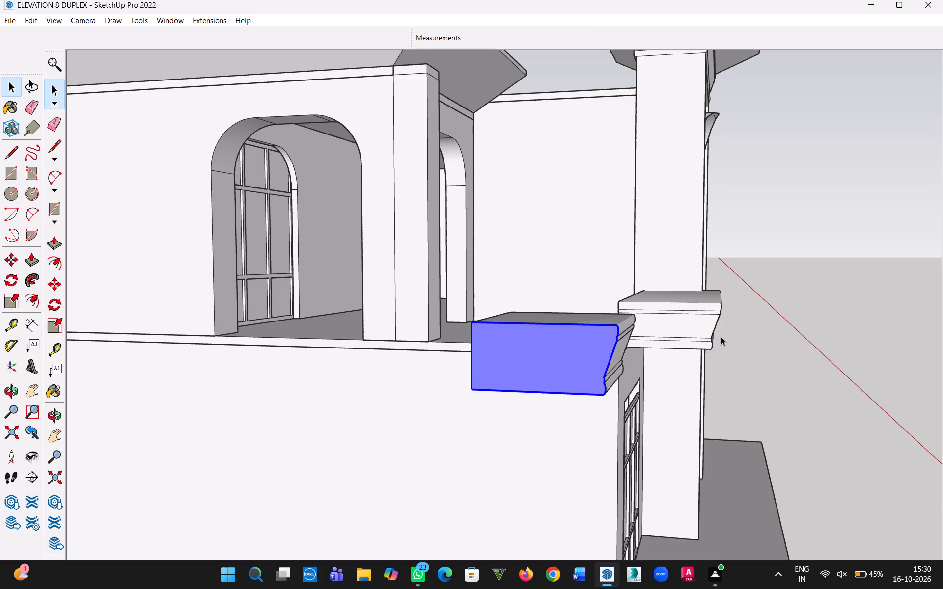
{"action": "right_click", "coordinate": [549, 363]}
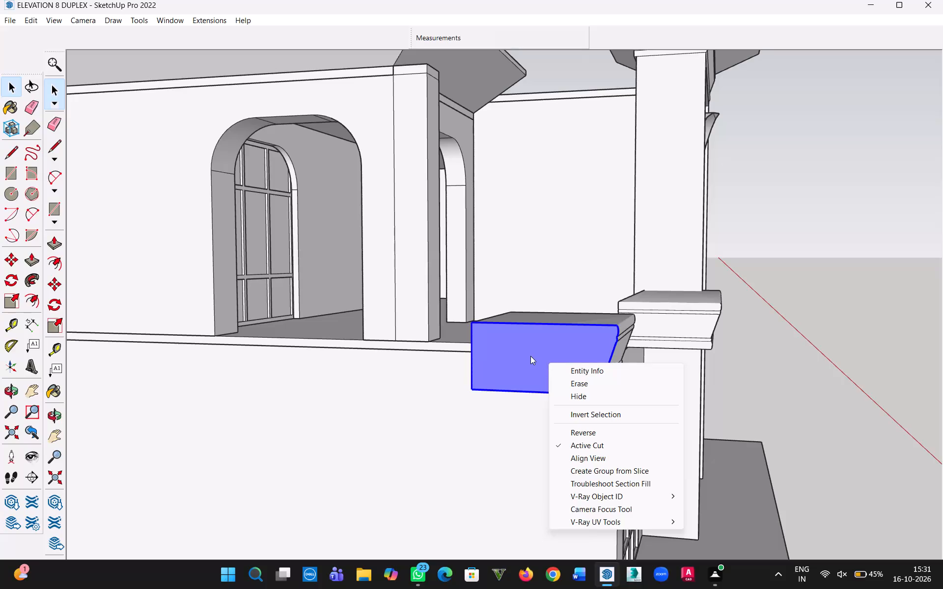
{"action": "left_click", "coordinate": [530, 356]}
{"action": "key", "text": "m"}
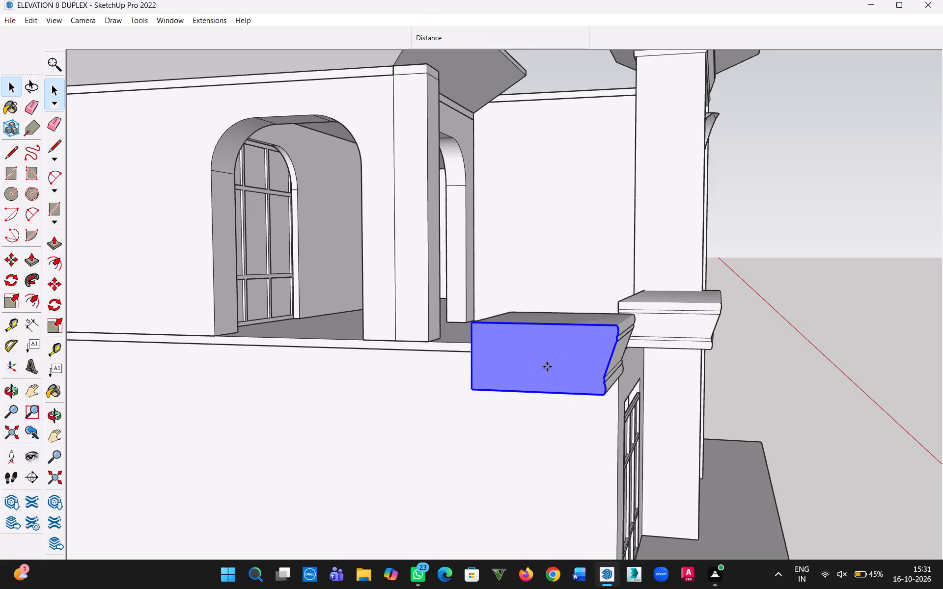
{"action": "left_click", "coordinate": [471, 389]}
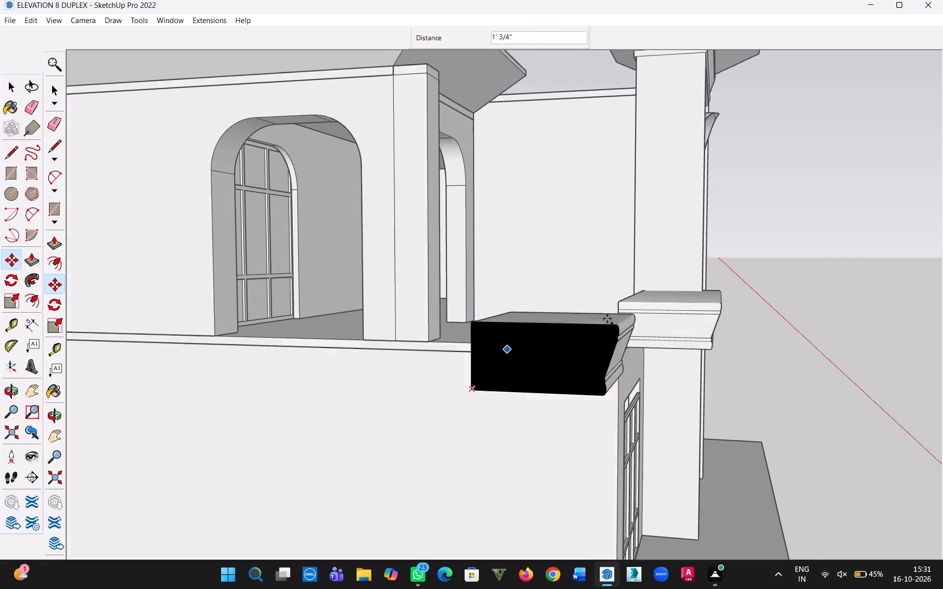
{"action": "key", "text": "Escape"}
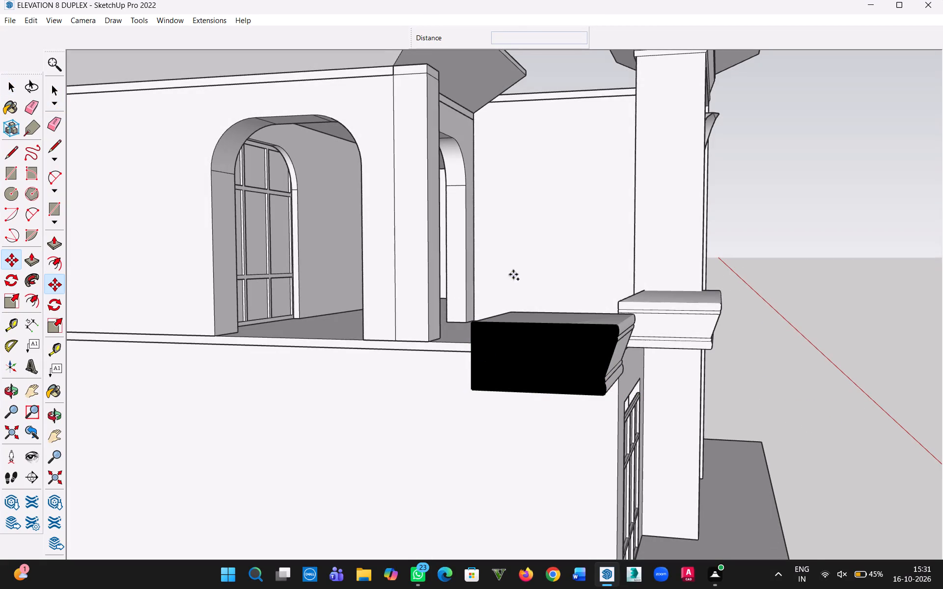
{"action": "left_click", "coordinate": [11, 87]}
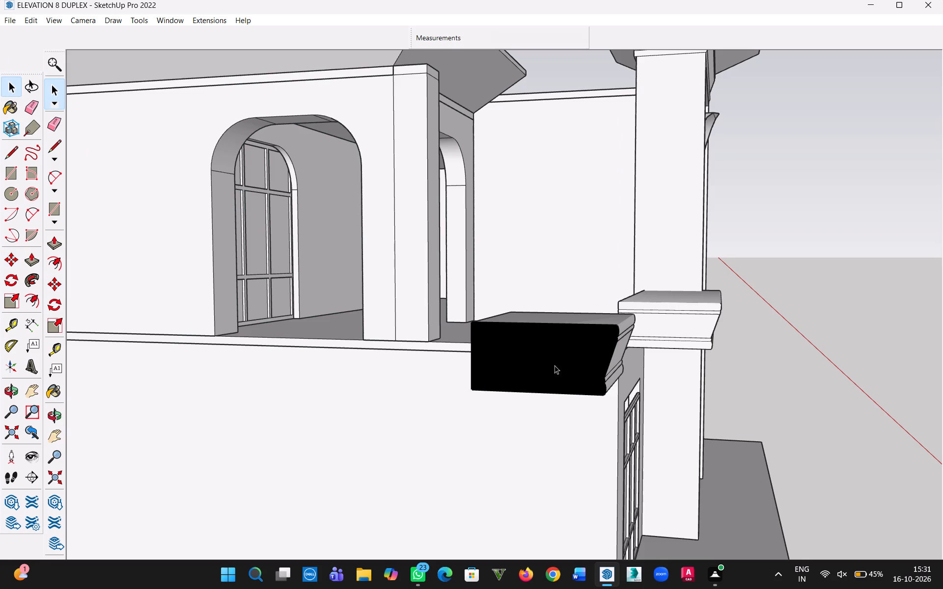
Examine the section plane and the moulding's cut end, both close up and with the whole building in view.
{"action": "left_click", "coordinate": [555, 366]}
{"action": "double_click", "coordinate": [555, 366]}
{"action": "middle_click_drag", "start_coordinate": [576, 353], "coordinate": [293, 470]}
{"action": "middle_click_drag", "start_coordinate": [447, 385], "coordinate": [412, 410]}
{"action": "scroll", "coordinate": [574, 390], "scroll_direction": "up", "scroll_amount": 10}
{"action": "double_click", "coordinate": [538, 389]}
{"action": "left_click", "coordinate": [365, 261]}
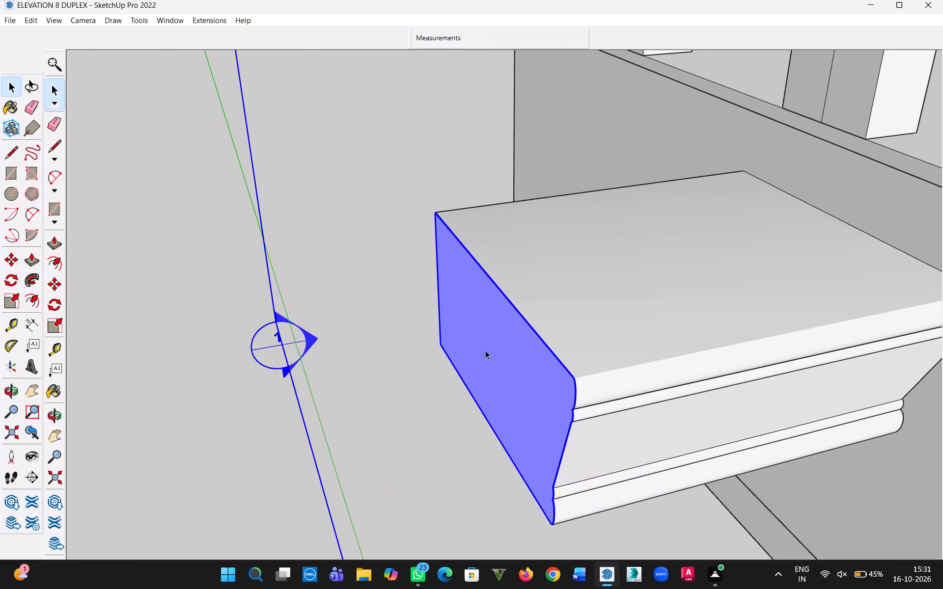
{"action": "middle_click_drag", "start_coordinate": [485, 350], "coordinate": [596, 315]}
{"action": "left_click", "coordinate": [9, 88]}
{"action": "left_click", "coordinate": [264, 292]}
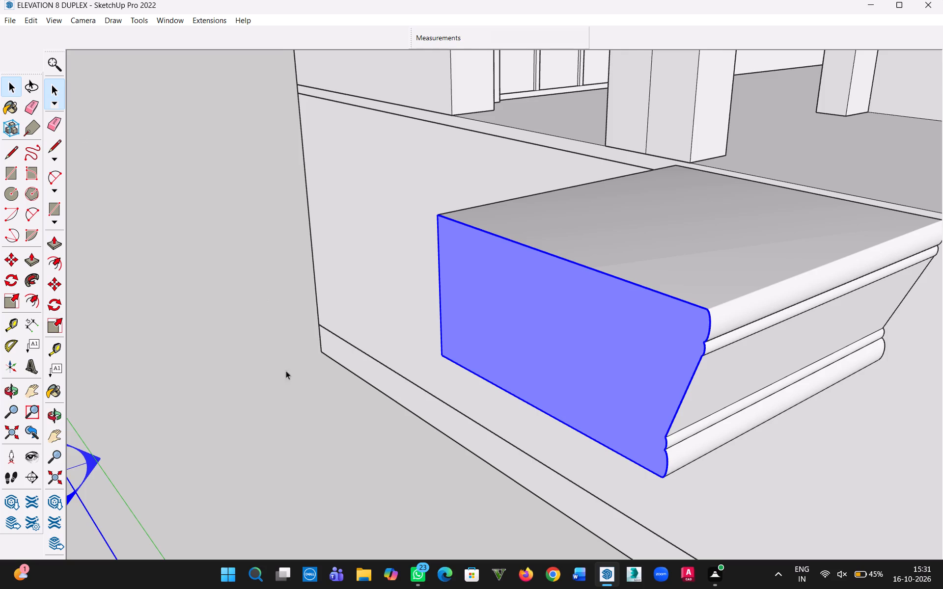
{"action": "scroll", "coordinate": [290, 389], "scroll_direction": "down", "scroll_amount": 11}
{"action": "left_click", "coordinate": [188, 168]}
{"action": "scroll", "coordinate": [250, 294], "scroll_direction": "down", "scroll_amount": 4}
{"action": "key", "text": "Escape"}
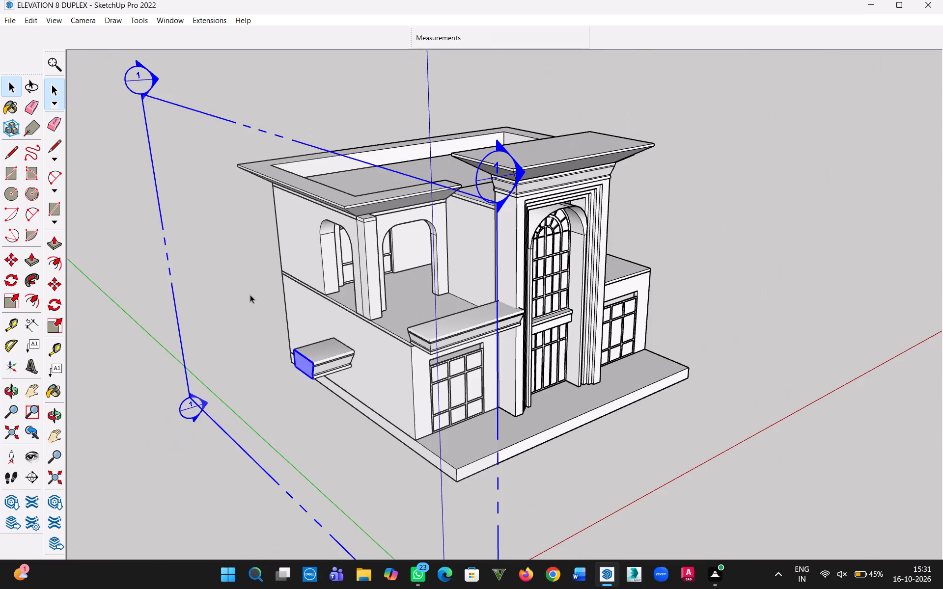
{"action": "key", "text": "Escape"}
{"action": "key", "text": "Escape"}
{"action": "key", "text": "Escape"}
{"action": "key", "text": "Escape"}
{"action": "middle_click_drag", "start_coordinate": [257, 347], "coordinate": [490, 314]}
{"action": "scroll", "coordinate": [442, 420], "scroll_direction": "up", "scroll_amount": 6}
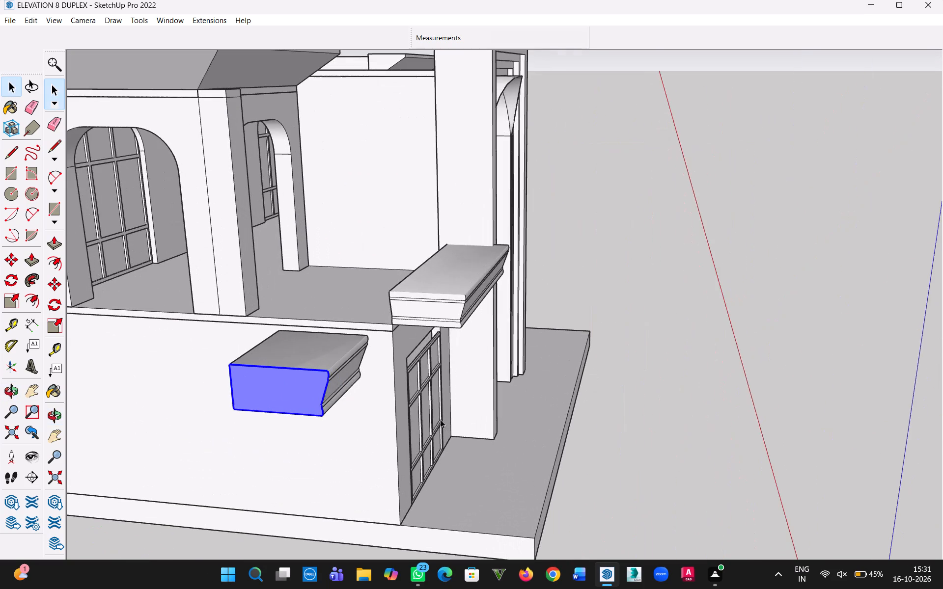
{"action": "scroll", "coordinate": [441, 420], "scroll_direction": "up", "scroll_amount": 1}
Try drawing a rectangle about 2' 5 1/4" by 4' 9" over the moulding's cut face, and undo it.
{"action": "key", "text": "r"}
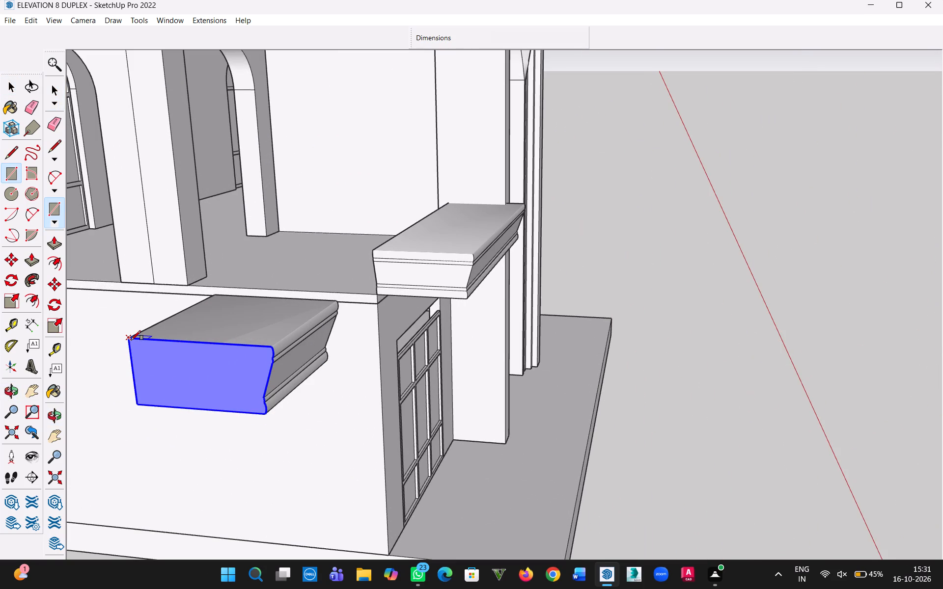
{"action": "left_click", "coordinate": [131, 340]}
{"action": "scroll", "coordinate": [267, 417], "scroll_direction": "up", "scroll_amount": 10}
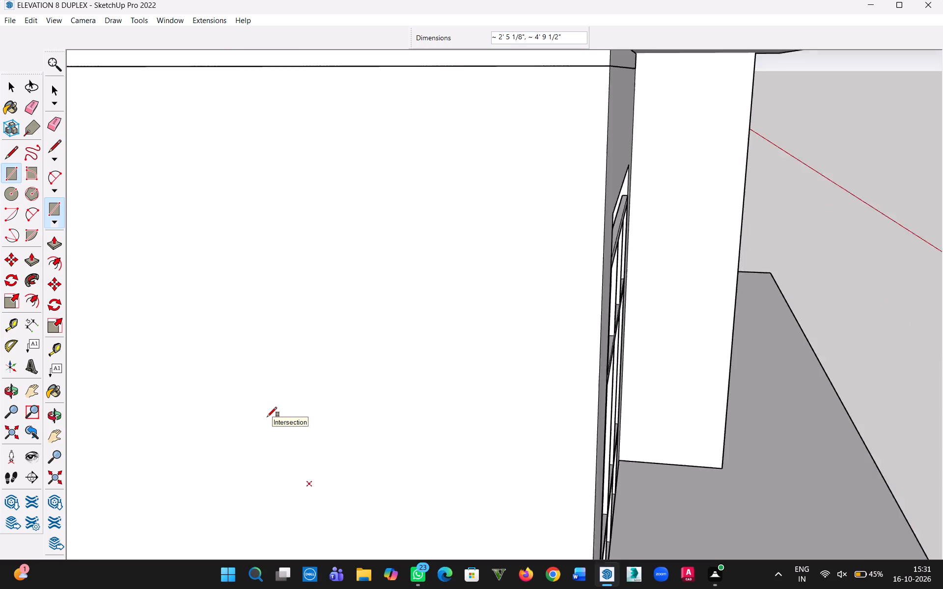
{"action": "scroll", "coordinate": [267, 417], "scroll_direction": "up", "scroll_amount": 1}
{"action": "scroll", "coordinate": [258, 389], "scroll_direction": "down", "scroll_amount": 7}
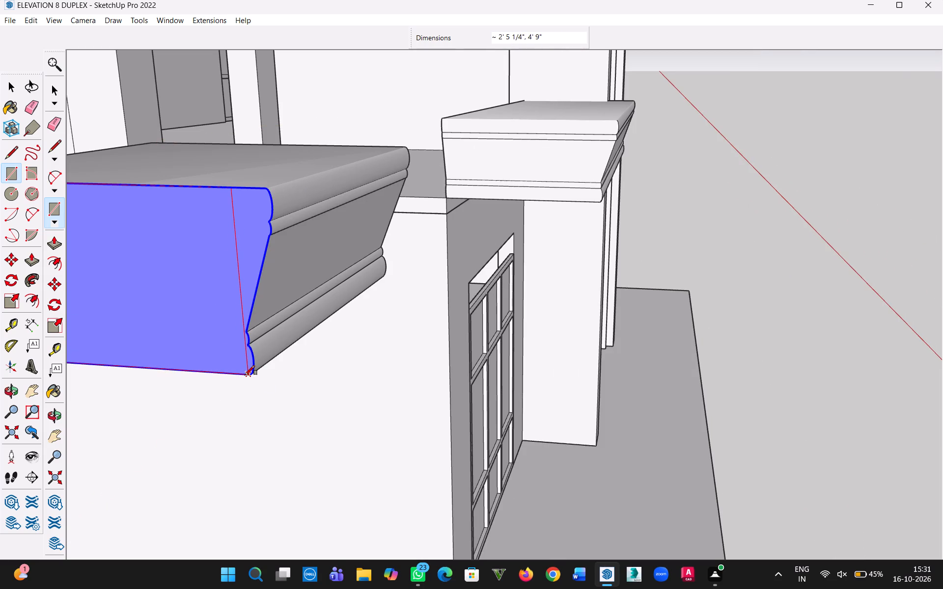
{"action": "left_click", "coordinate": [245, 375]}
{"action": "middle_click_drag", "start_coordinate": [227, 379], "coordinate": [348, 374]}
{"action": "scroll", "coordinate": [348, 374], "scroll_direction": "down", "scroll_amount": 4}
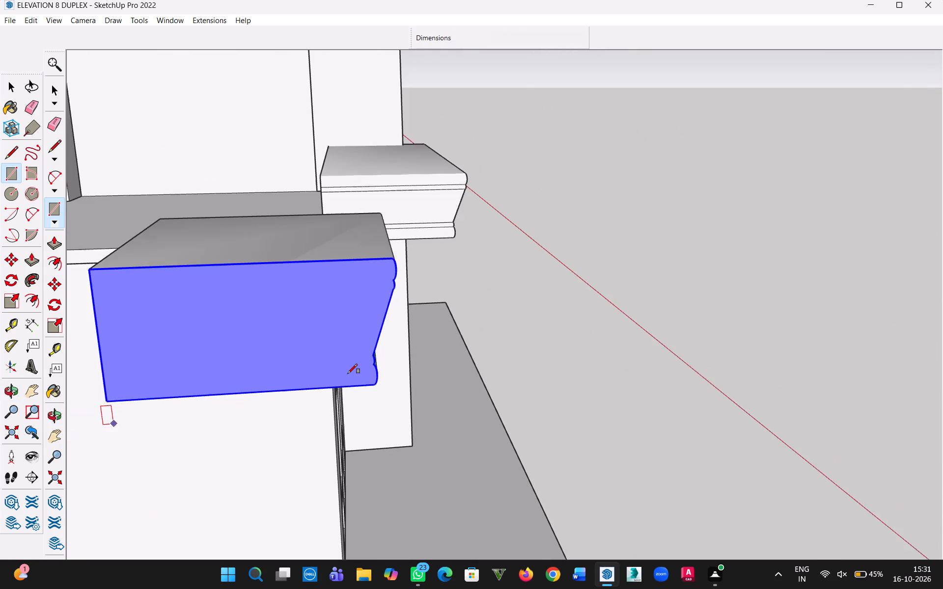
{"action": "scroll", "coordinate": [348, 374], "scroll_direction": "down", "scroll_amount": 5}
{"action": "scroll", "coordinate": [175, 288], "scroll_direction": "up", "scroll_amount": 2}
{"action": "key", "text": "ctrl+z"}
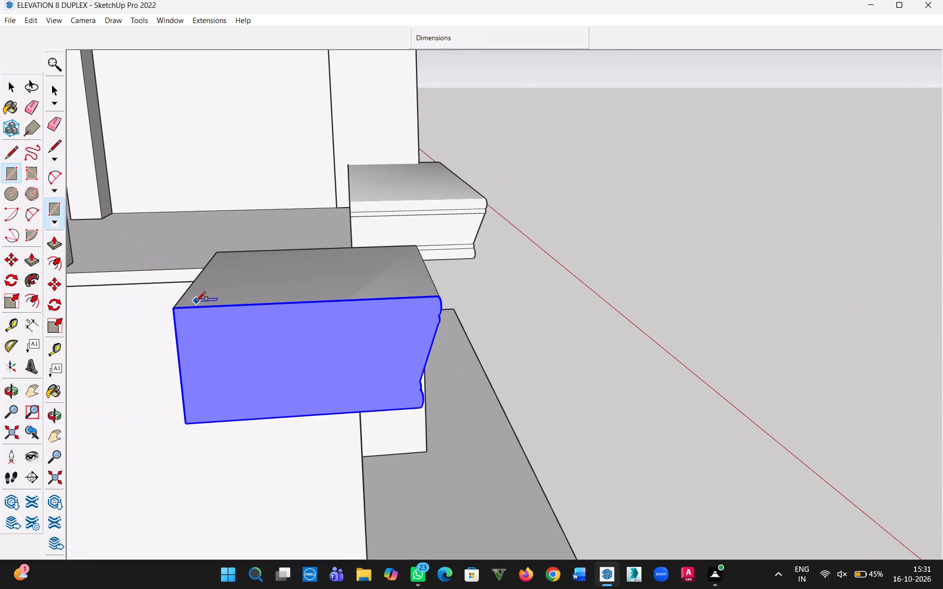
Hide the section plane that cuts the detached moulding.
{"action": "left_click", "coordinate": [15, 82]}
{"action": "left_click", "coordinate": [533, 270]}
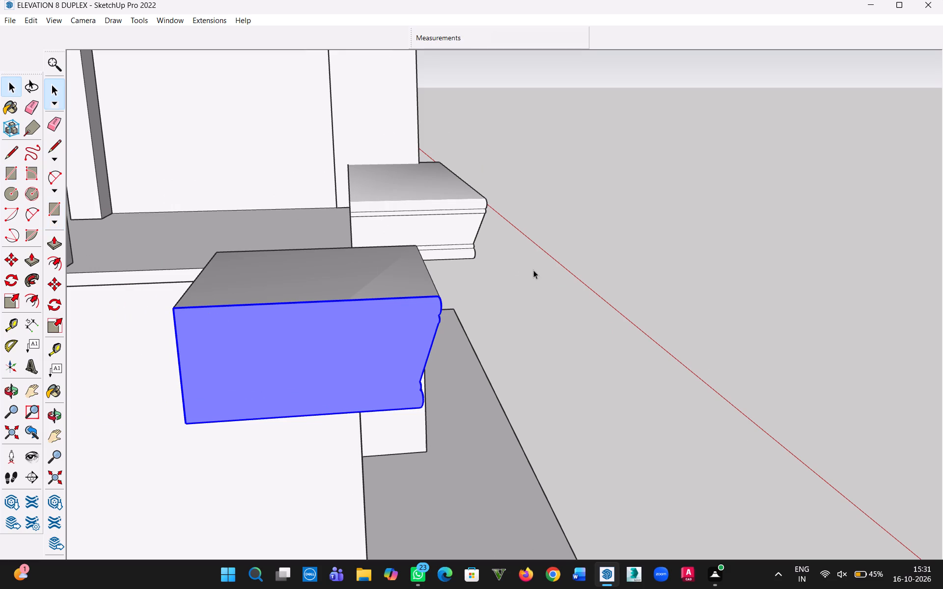
{"action": "scroll", "coordinate": [543, 319], "scroll_direction": "up", "scroll_amount": 1}
{"action": "scroll", "coordinate": [543, 320], "scroll_direction": "down", "scroll_amount": 12}
{"action": "left_click", "coordinate": [830, 521]}
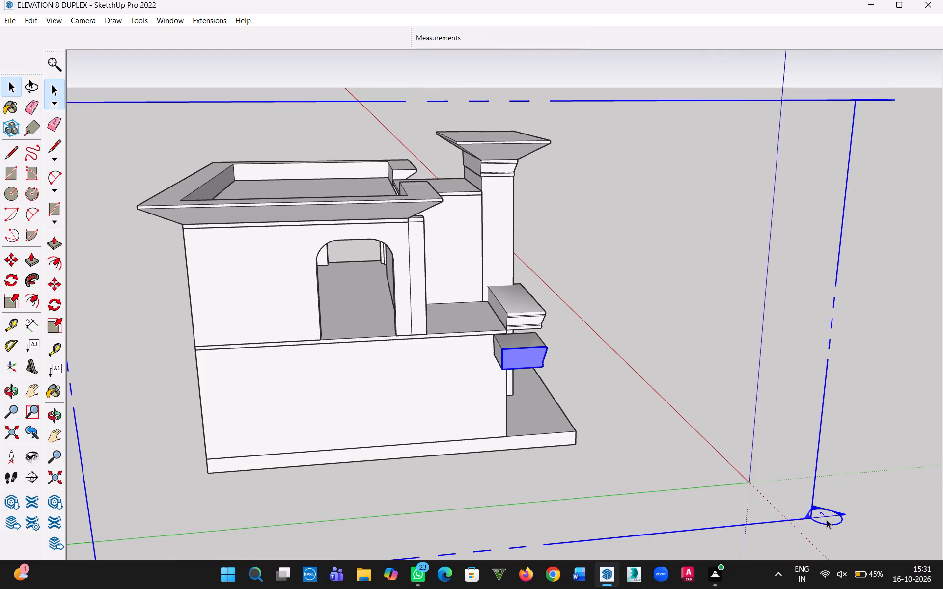
{"action": "left_click", "coordinate": [825, 519]}
{"action": "left_click_drag", "start_coordinate": [821, 517], "coordinate": [815, 513]}
{"action": "right_click", "coordinate": [815, 513]}
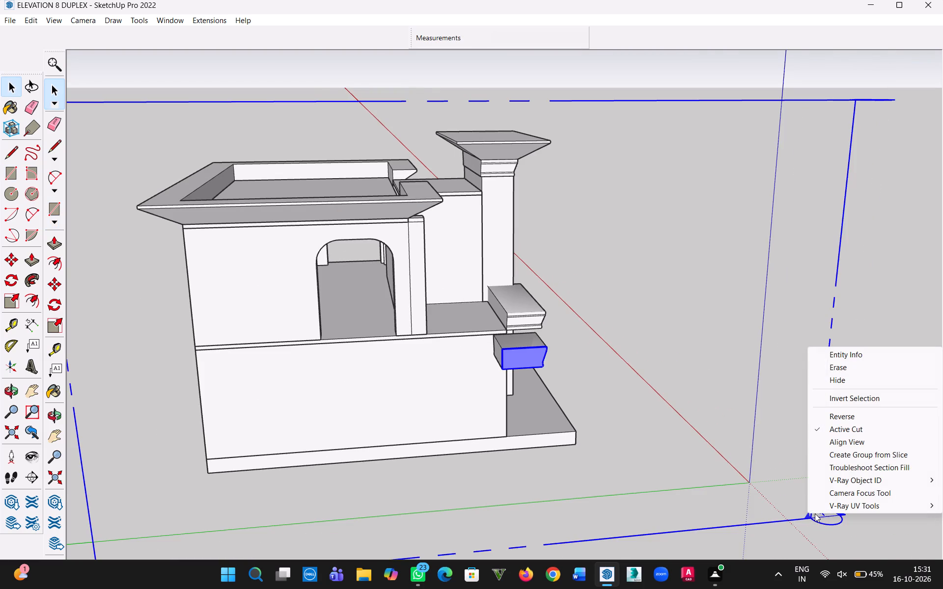
{"action": "left_click", "coordinate": [838, 376]}
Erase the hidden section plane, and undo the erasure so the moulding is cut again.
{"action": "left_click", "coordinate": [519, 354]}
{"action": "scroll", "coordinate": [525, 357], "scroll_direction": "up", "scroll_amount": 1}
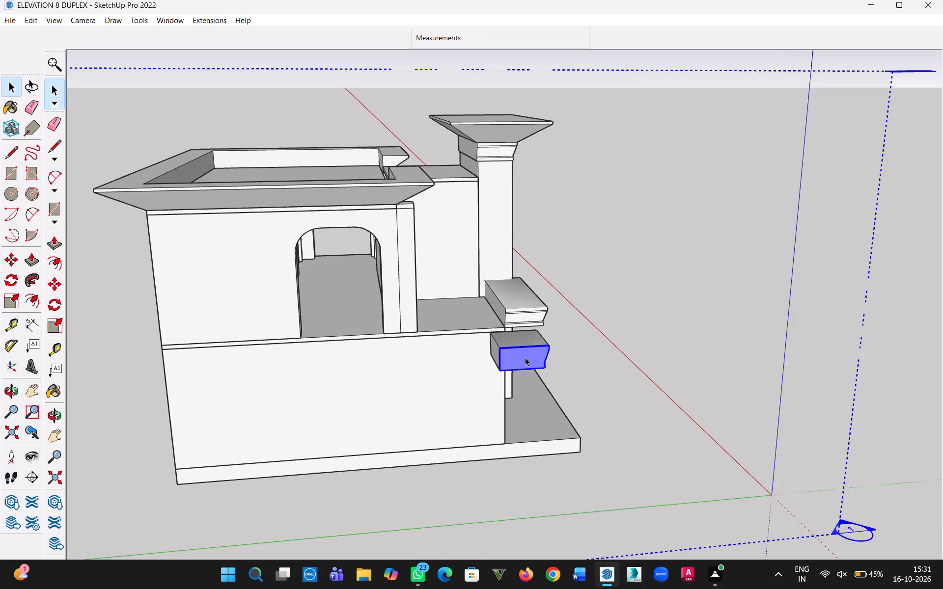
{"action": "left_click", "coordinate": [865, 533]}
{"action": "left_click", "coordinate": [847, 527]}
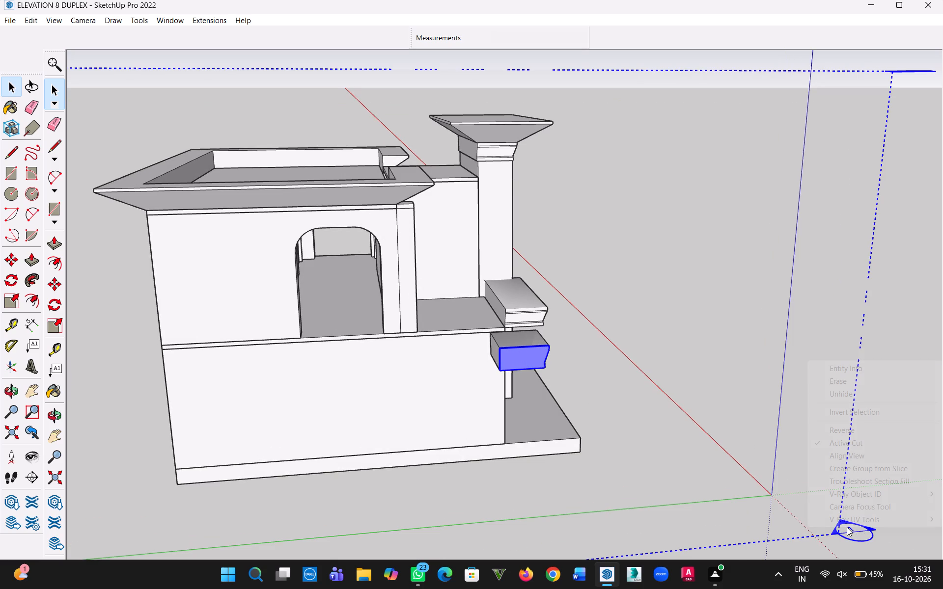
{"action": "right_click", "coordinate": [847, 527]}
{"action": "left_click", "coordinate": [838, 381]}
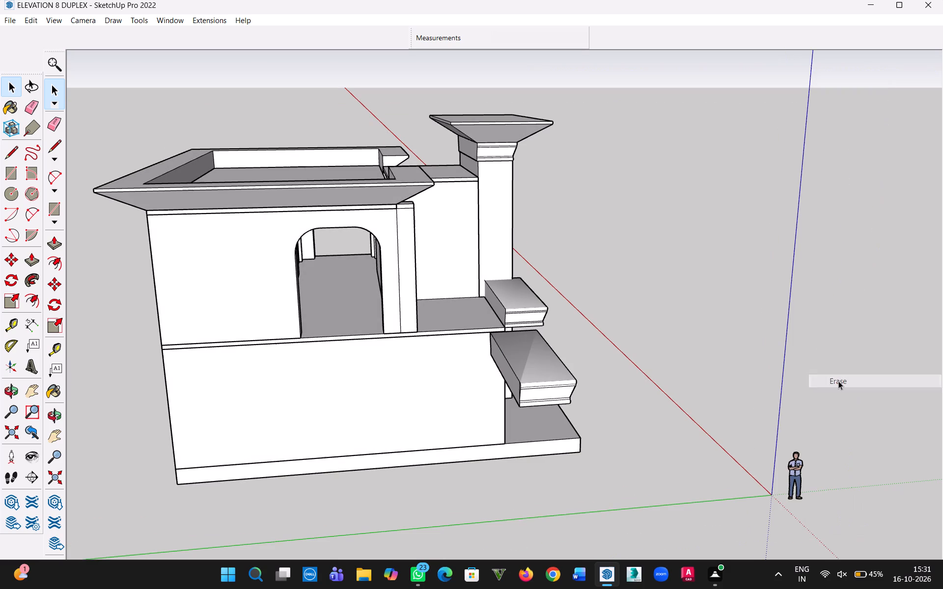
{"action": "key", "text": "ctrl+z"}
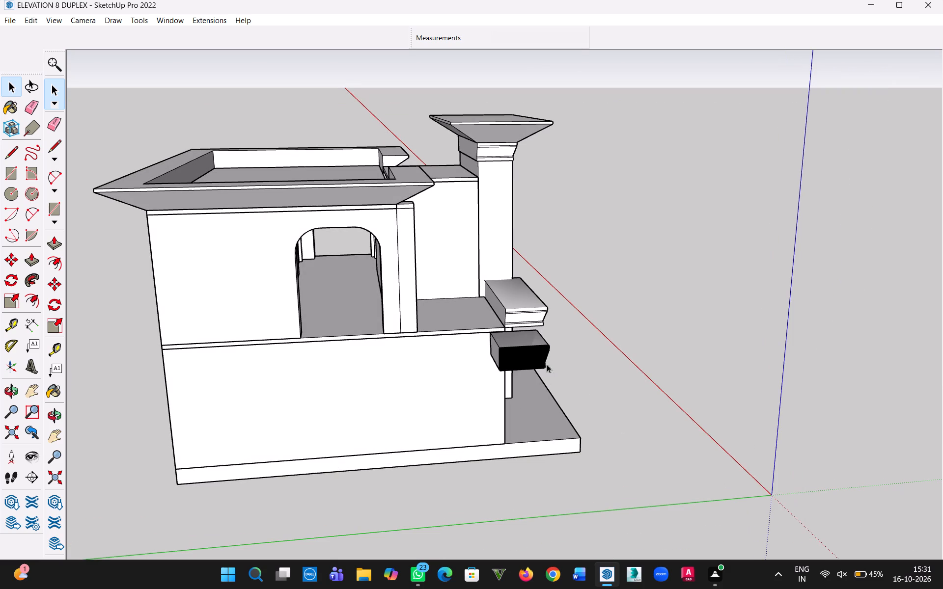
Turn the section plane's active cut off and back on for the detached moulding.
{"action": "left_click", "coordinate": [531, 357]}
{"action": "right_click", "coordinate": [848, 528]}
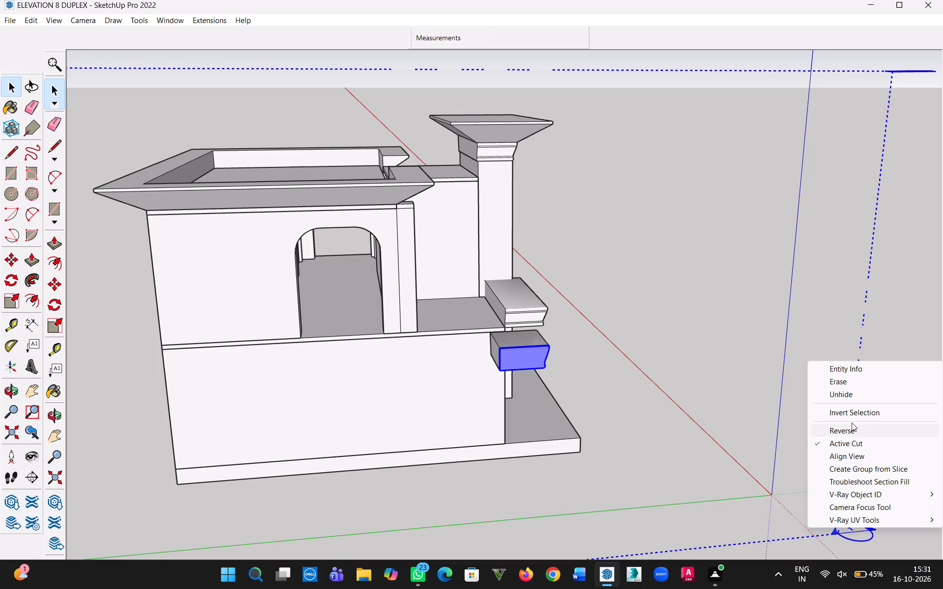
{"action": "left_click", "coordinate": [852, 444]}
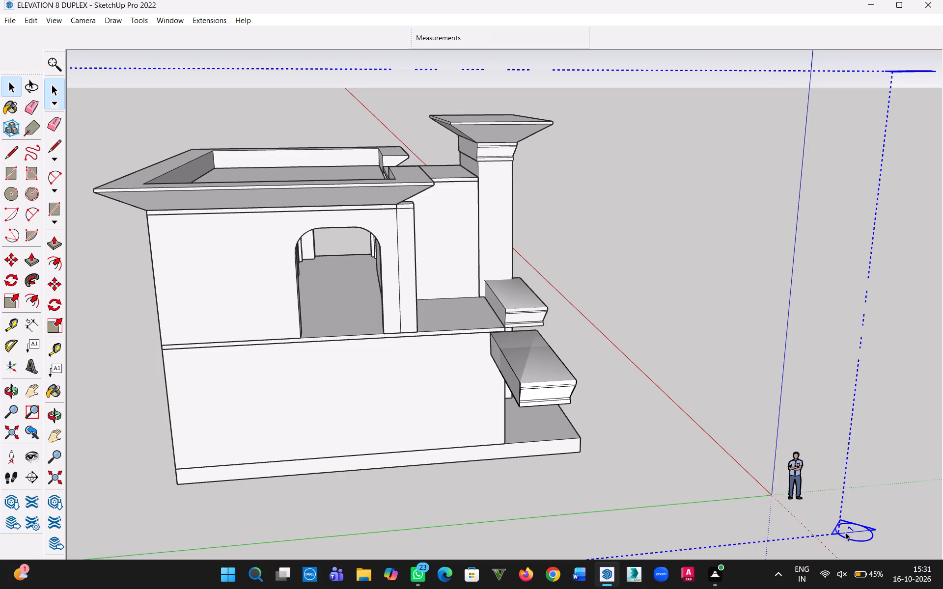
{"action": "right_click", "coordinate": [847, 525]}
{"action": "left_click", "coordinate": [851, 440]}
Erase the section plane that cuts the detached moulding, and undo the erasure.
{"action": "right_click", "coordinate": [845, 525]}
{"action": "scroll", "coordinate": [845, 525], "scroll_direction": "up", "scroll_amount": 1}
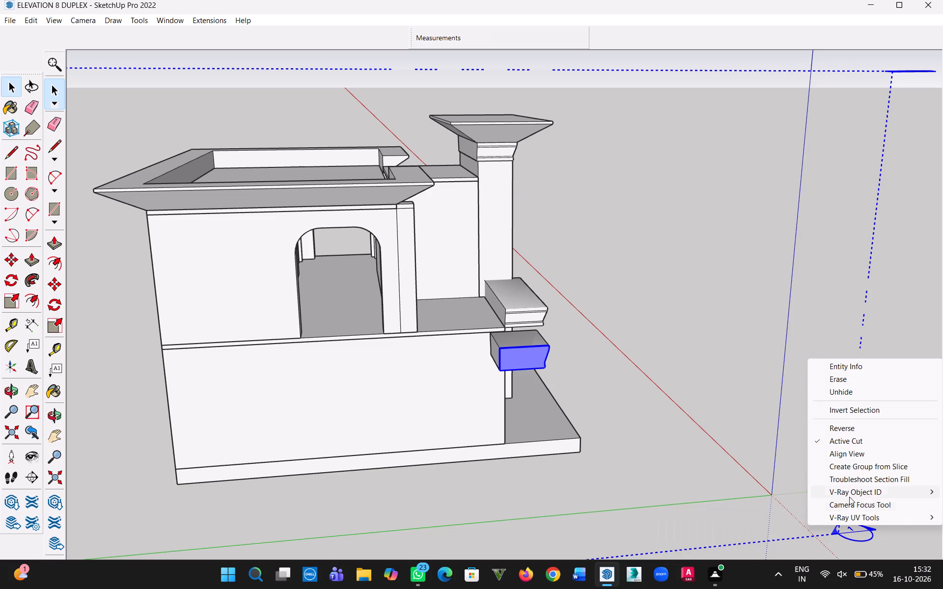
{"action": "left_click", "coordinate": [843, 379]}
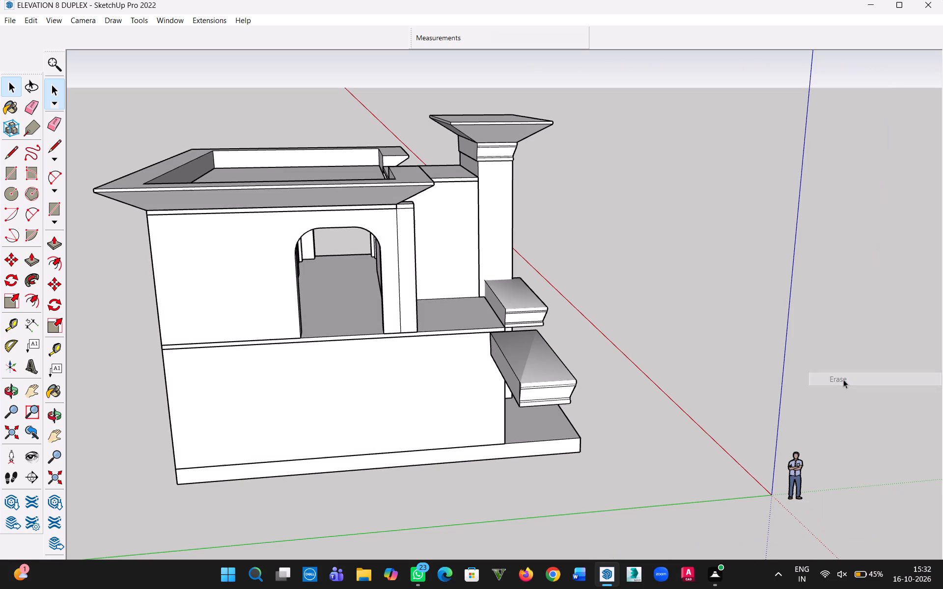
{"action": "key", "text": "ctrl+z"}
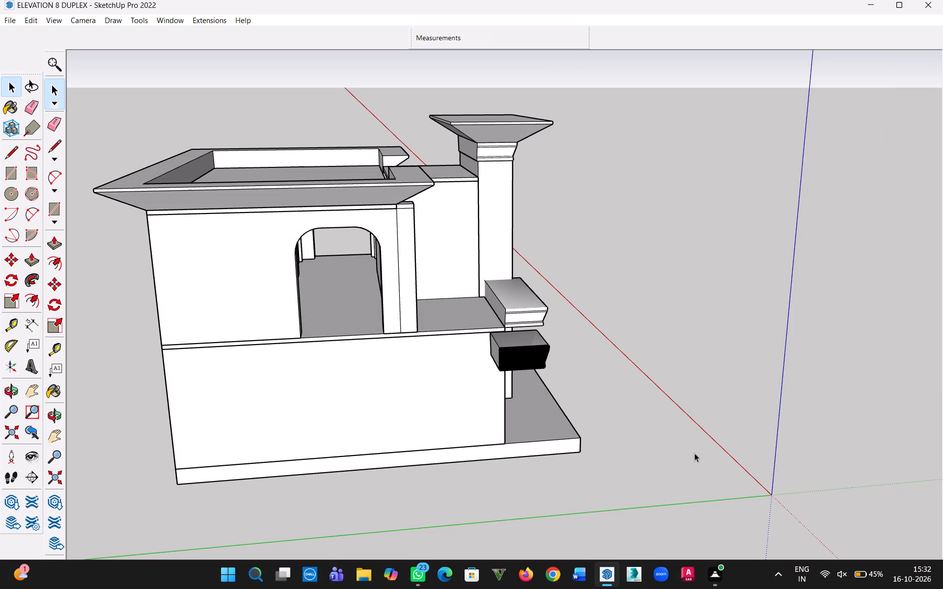
Check the entity info of the section plane cutting the detached moulding.
{"action": "left_click", "coordinate": [523, 351]}
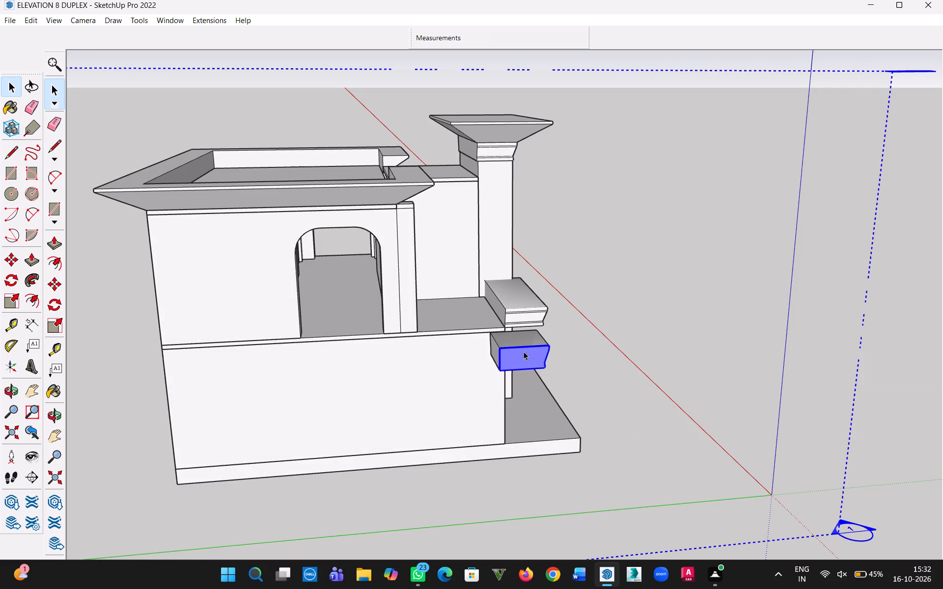
{"action": "right_click", "coordinate": [853, 522]}
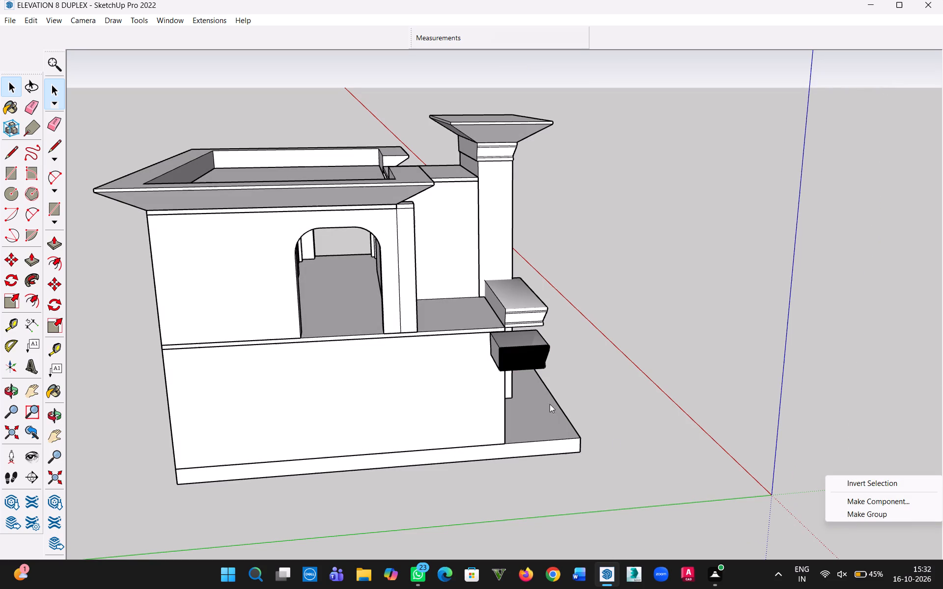
{"action": "left_click", "coordinate": [510, 359]}
{"action": "right_click", "coordinate": [510, 359]}
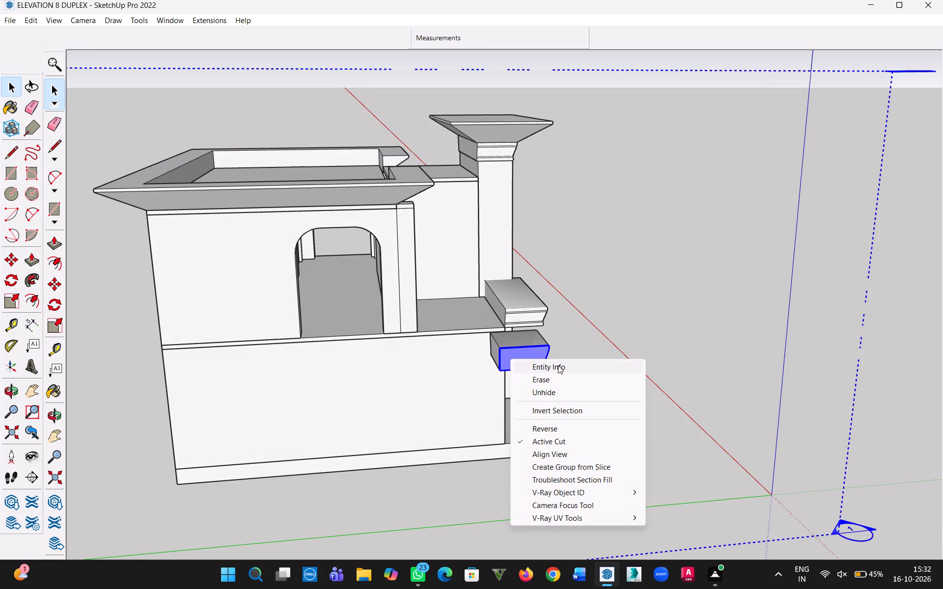
{"action": "left_click", "coordinate": [559, 367]}
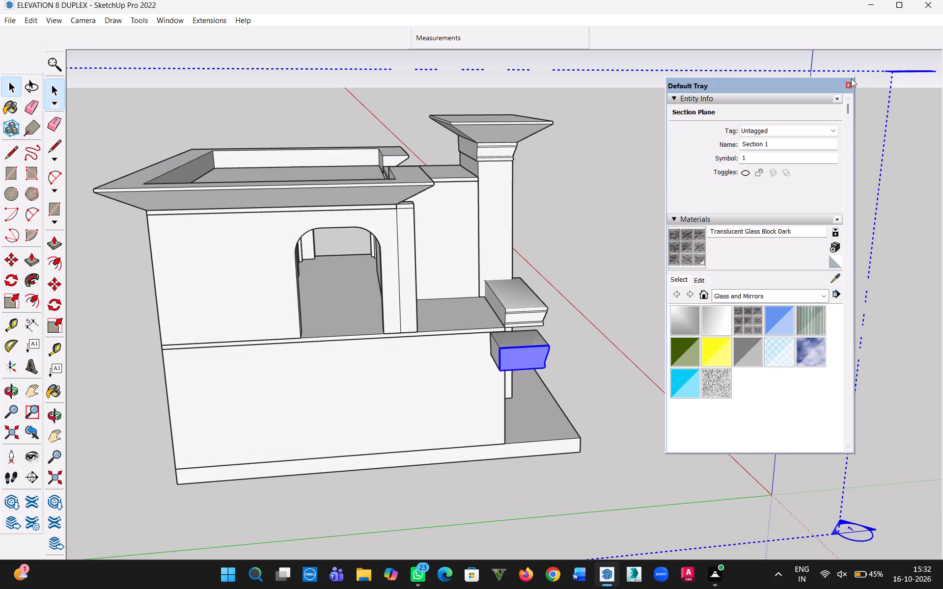
{"action": "left_click", "coordinate": [851, 84]}
Undo the recent operations back past the section cut, until the section plane and the detached moulding are gone.
{"action": "middle_click_drag", "start_coordinate": [751, 380], "coordinate": [840, 424]}
{"action": "middle_click_drag", "start_coordinate": [659, 422], "coordinate": [741, 443]}
{"action": "key", "text": "ctrl+z"}
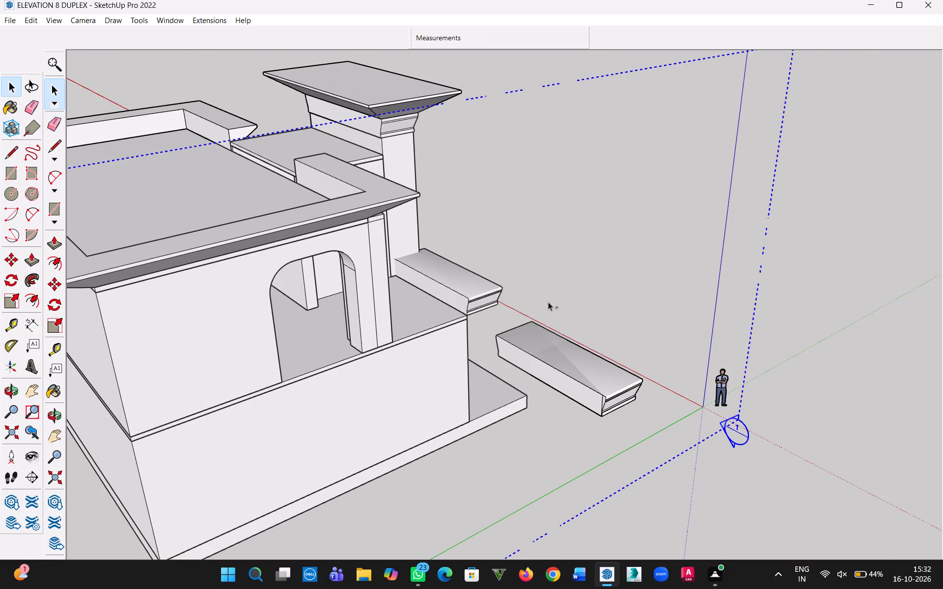
{"action": "scroll", "coordinate": [642, 365], "scroll_direction": "up", "scroll_amount": 5}
{"action": "key", "text": "ctrl+z"}
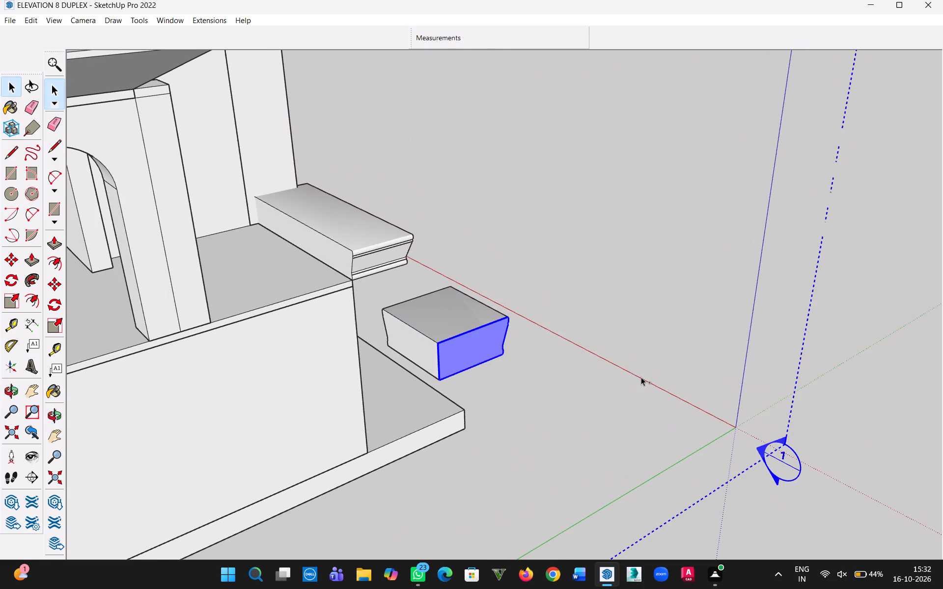
{"action": "key", "text": "ctrl+z"}
{"action": "key", "text": "ctrl+z"}
{"action": "key", "text": "ctrl+z"}
{"action": "key", "text": "ctrl+z"}
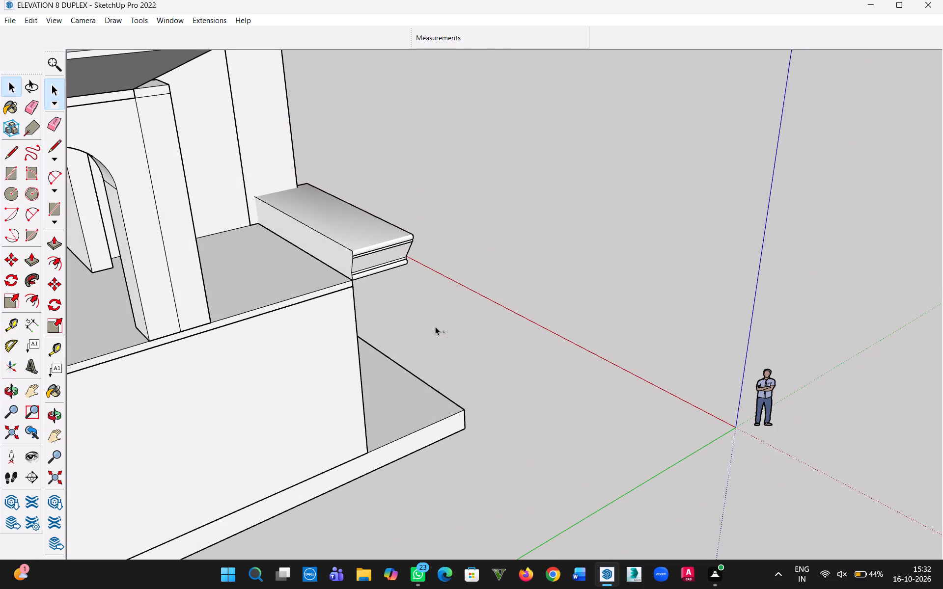
Examine the end profile and terrace-side face of the ground-floor window moulding close up.
{"action": "left_click", "coordinate": [5, 86]}
{"action": "left_click", "coordinate": [449, 187]}
{"action": "left_click", "coordinate": [378, 249]}
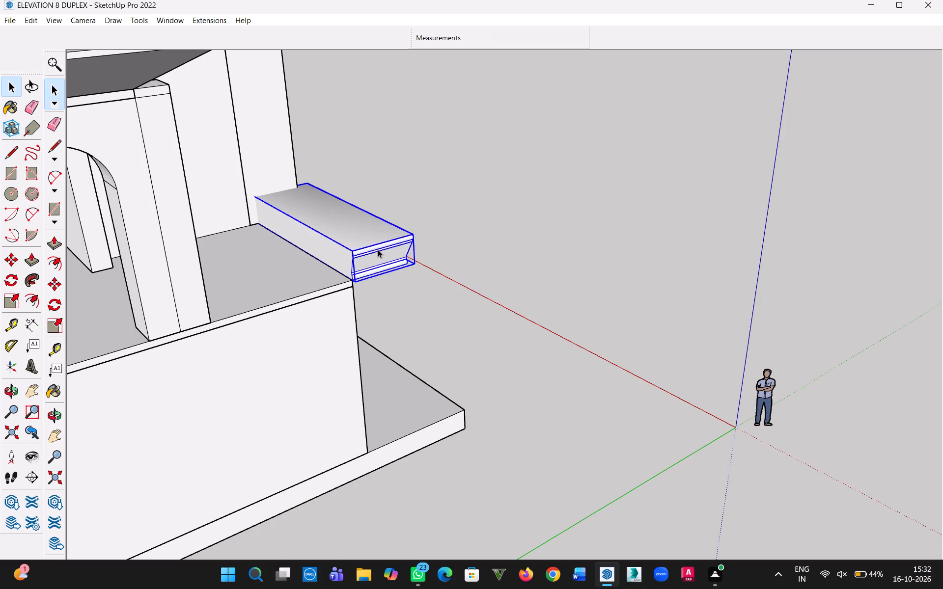
{"action": "scroll", "coordinate": [378, 249], "scroll_direction": "up", "scroll_amount": 13}
{"action": "middle_click_drag", "start_coordinate": [330, 295], "coordinate": [428, 269]}
{"action": "scroll", "coordinate": [404, 289], "scroll_direction": "up", "scroll_amount": 1}
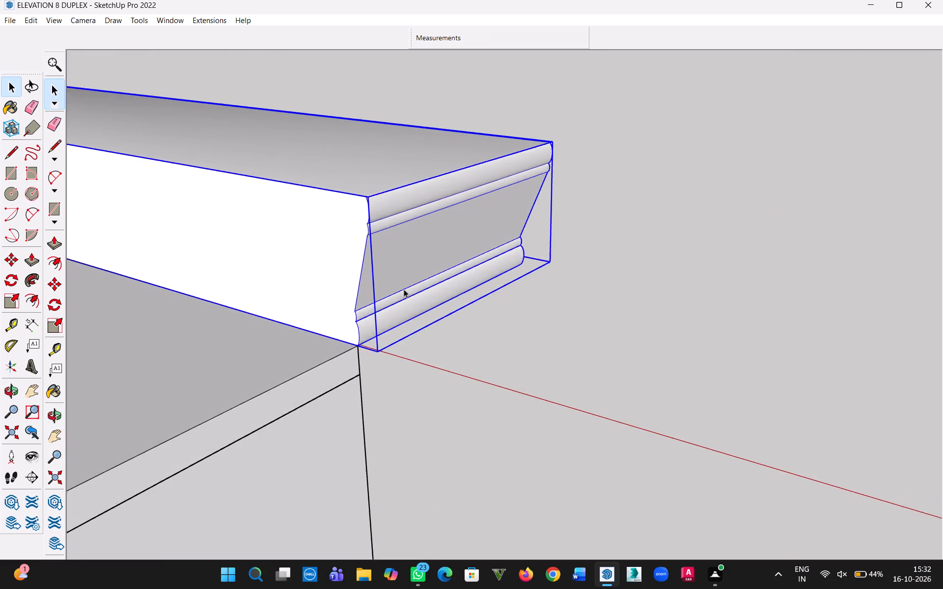
{"action": "scroll", "coordinate": [404, 289], "scroll_direction": "up", "scroll_amount": 8}
{"action": "middle_click_drag", "start_coordinate": [349, 329], "coordinate": [462, 304]}
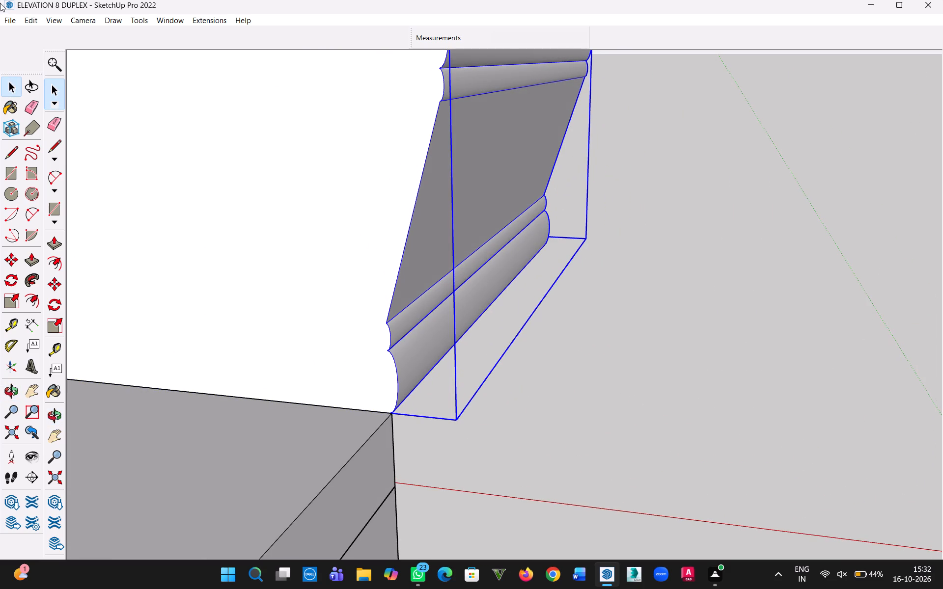
{"action": "left_click", "coordinate": [10, 92]}
{"action": "left_click", "coordinate": [781, 347]}
{"action": "scroll", "coordinate": [706, 355], "scroll_direction": "down", "scroll_amount": 2}
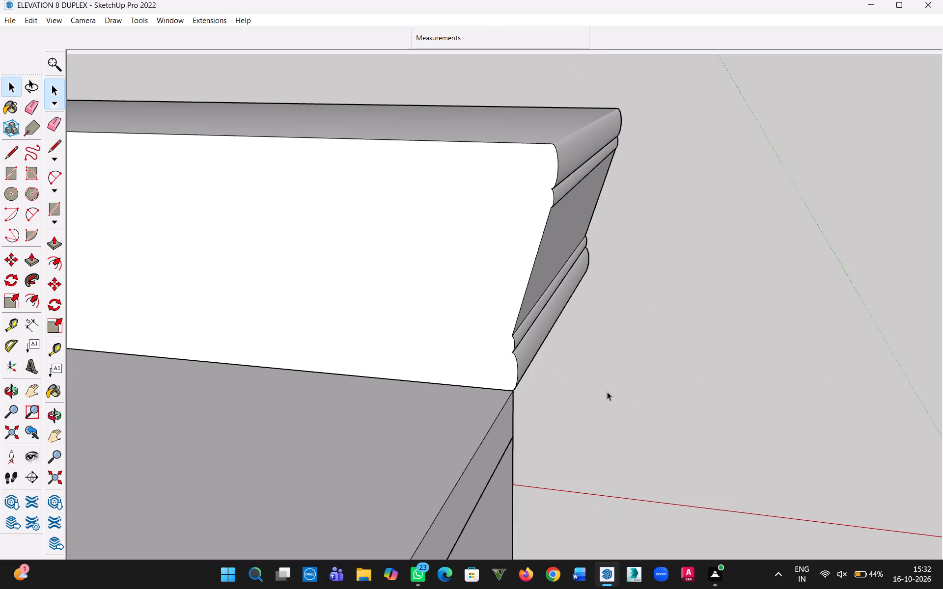
{"action": "middle_click_drag", "start_coordinate": [540, 354], "coordinate": [653, 356]}
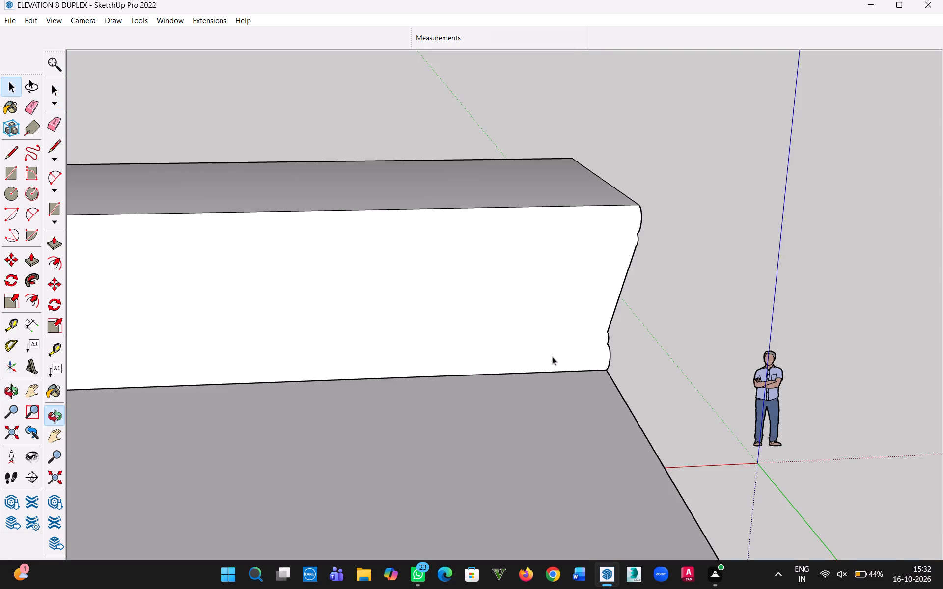
{"action": "middle_click_drag", "start_coordinate": [552, 356], "coordinate": [533, 368]}
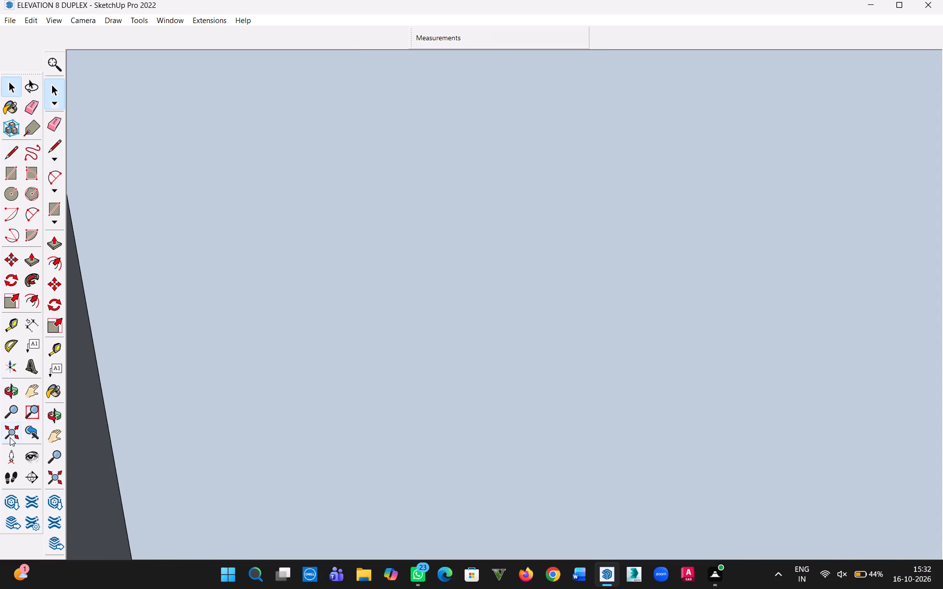
Examine the whole building from the front and side, ending at the window moulding along the terrace edge.
{"action": "left_click", "coordinate": [10, 437]}
{"action": "middle_click_drag", "start_coordinate": [312, 190], "coordinate": [877, 294]}
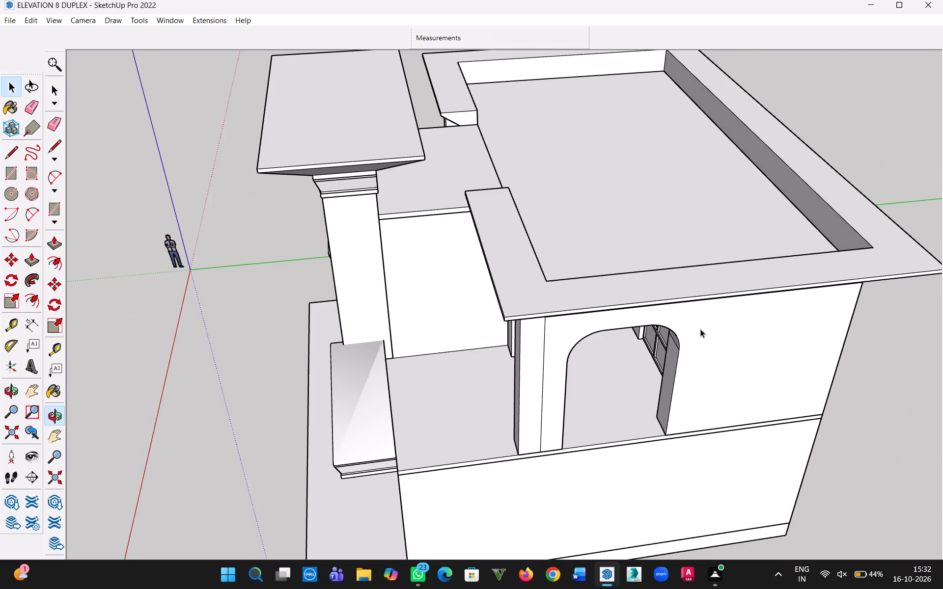
{"action": "middle_click_drag", "start_coordinate": [514, 363], "coordinate": [756, 311]}
{"action": "middle_click_drag", "start_coordinate": [251, 335], "coordinate": [554, 323]}
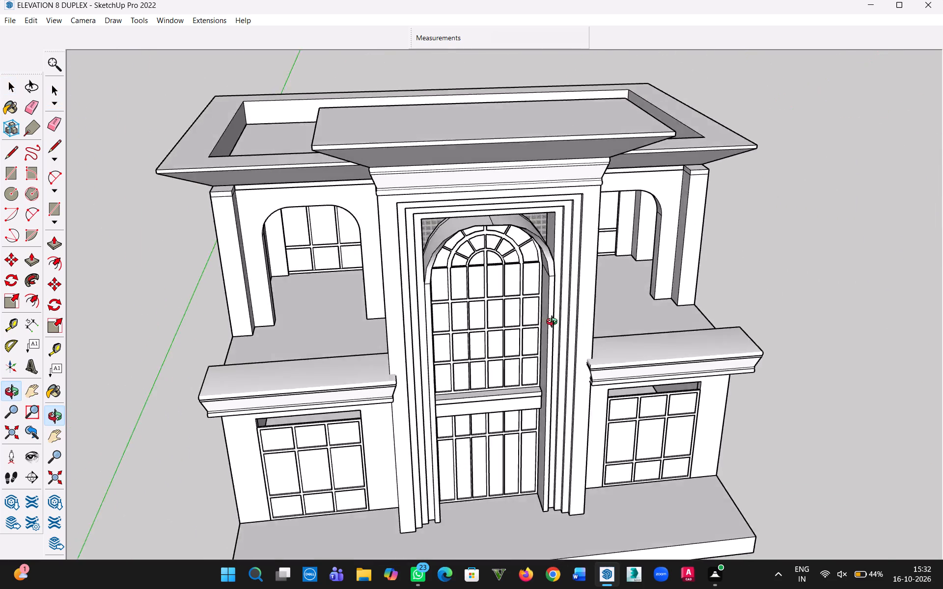
{"action": "middle_click_drag", "start_coordinate": [554, 323], "coordinate": [759, 320]}
{"action": "middle_click_drag", "start_coordinate": [452, 356], "coordinate": [683, 337]}
{"action": "scroll", "coordinate": [498, 380], "scroll_direction": "up", "scroll_amount": 2}
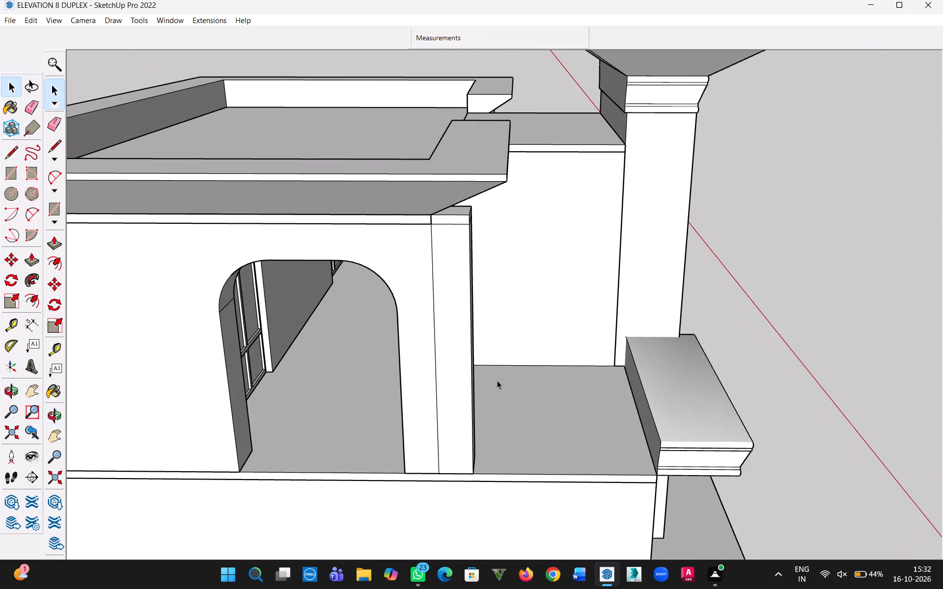
{"action": "scroll", "coordinate": [497, 380], "scroll_direction": "up", "scroll_amount": 2}
{"action": "middle_click_drag", "start_coordinate": [590, 453], "coordinate": [658, 422]}
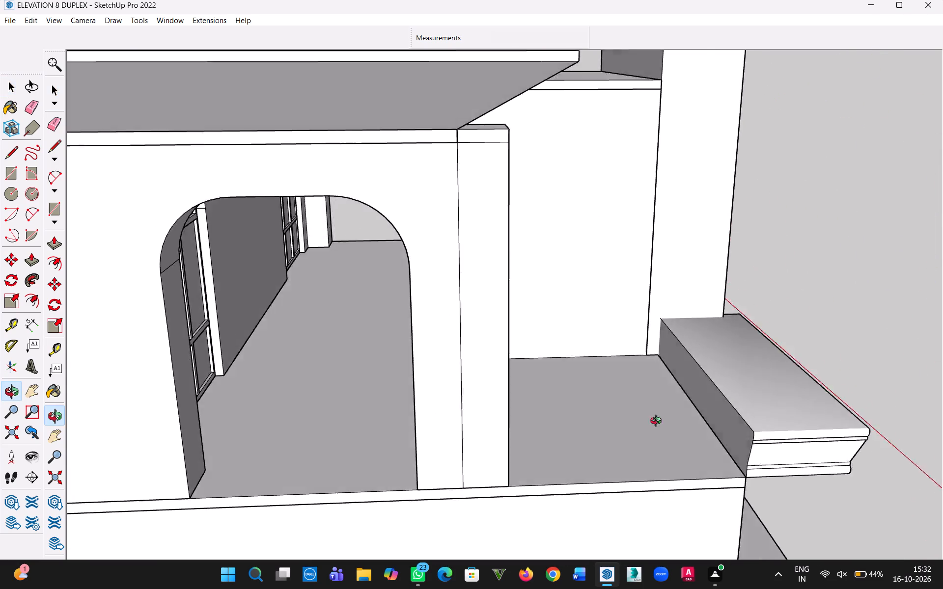
{"action": "middle_click_drag", "start_coordinate": [658, 422], "coordinate": [712, 394]}
{"action": "key", "text": "h"}
{"action": "left_click_drag", "start_coordinate": [712, 394], "coordinate": [344, 443]}
{"action": "middle_click_drag", "start_coordinate": [345, 434], "coordinate": [346, 434]}
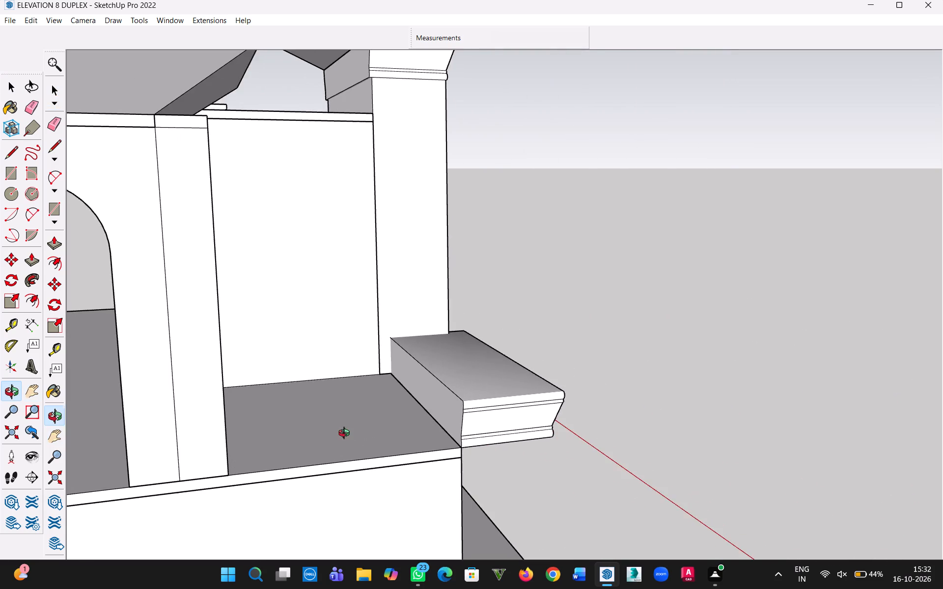
{"action": "middle_click_drag", "start_coordinate": [346, 434], "coordinate": [518, 445]}
Examine the moulding's flat terrace-side face and its profiled outer end close up from several angles.
{"action": "scroll", "coordinate": [684, 434], "scroll_direction": "up", "scroll_amount": 9}
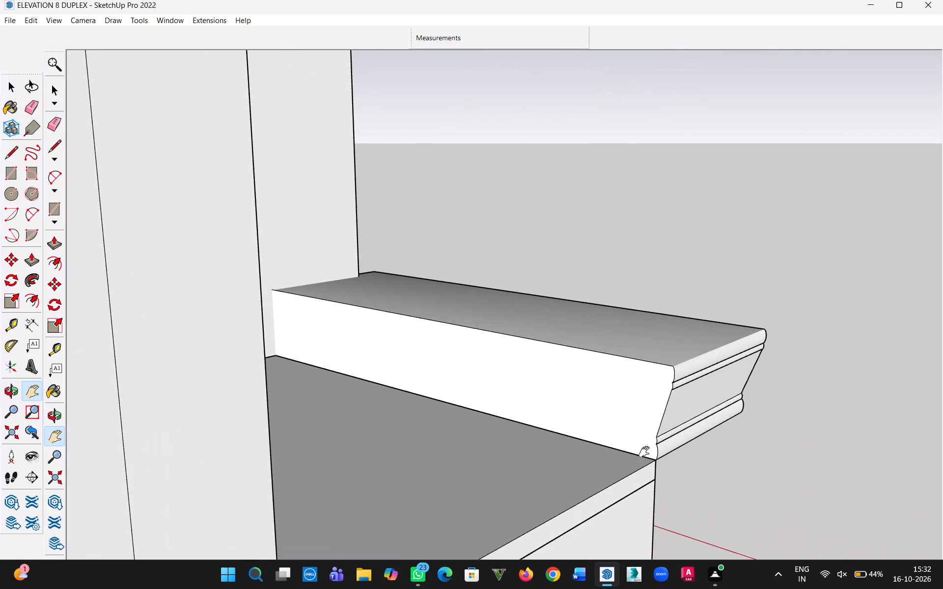
{"action": "scroll", "coordinate": [646, 452], "scroll_direction": "up", "scroll_amount": 3}
{"action": "middle_click_drag", "start_coordinate": [606, 457], "coordinate": [675, 448]}
{"action": "scroll", "coordinate": [606, 457], "scroll_direction": "up", "scroll_amount": 1}
{"action": "key", "text": "h"}
{"action": "left_click_drag", "start_coordinate": [690, 403], "coordinate": [445, 429]}
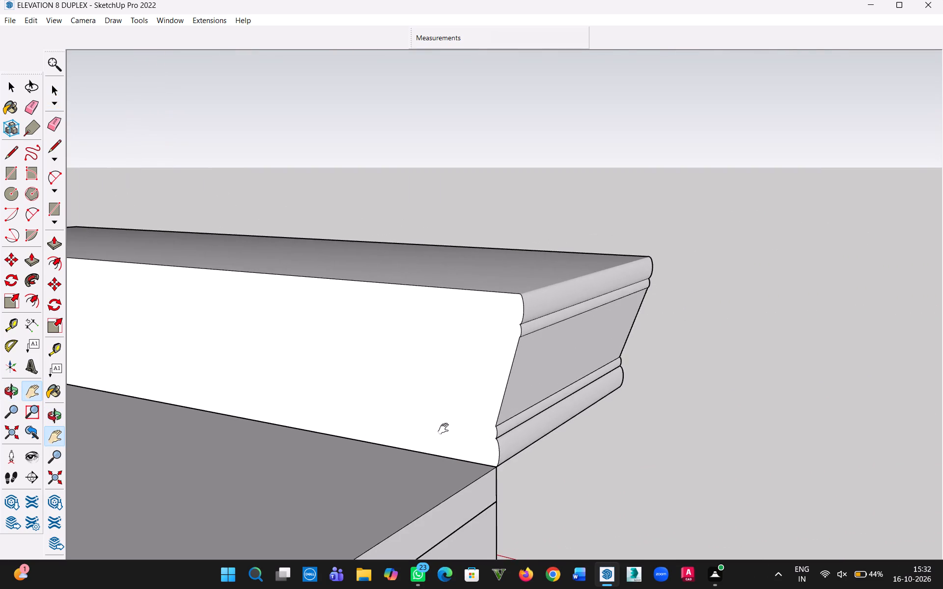
{"action": "left_click_drag", "start_coordinate": [445, 429], "coordinate": [442, 429]}
{"action": "middle_click_drag", "start_coordinate": [377, 425], "coordinate": [445, 429]}
{"action": "left_click_drag", "start_coordinate": [564, 373], "coordinate": [392, 474]}
{"action": "middle_click_drag", "start_coordinate": [393, 469], "coordinate": [555, 453]}
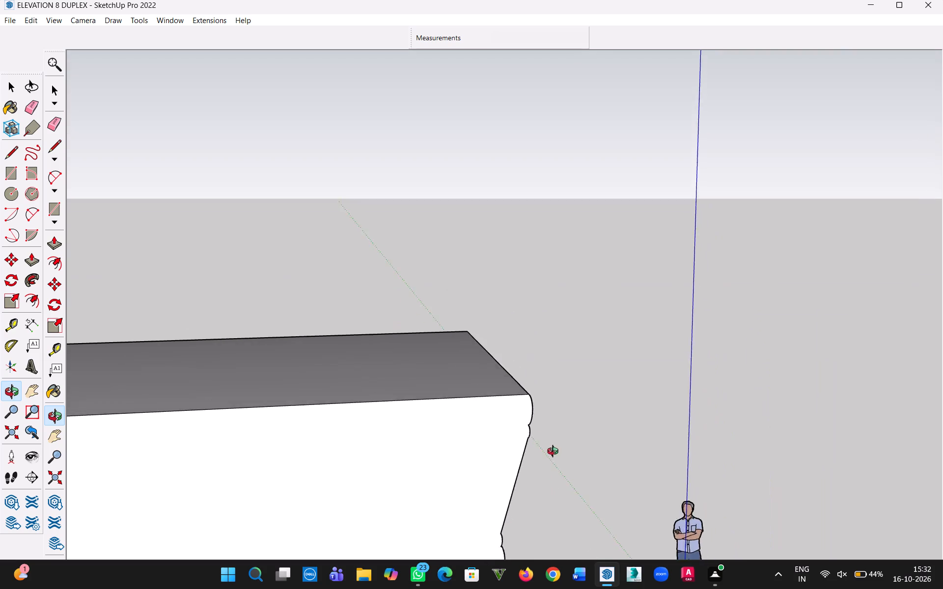
{"action": "middle_click_drag", "start_coordinate": [555, 453], "coordinate": [272, 440]}
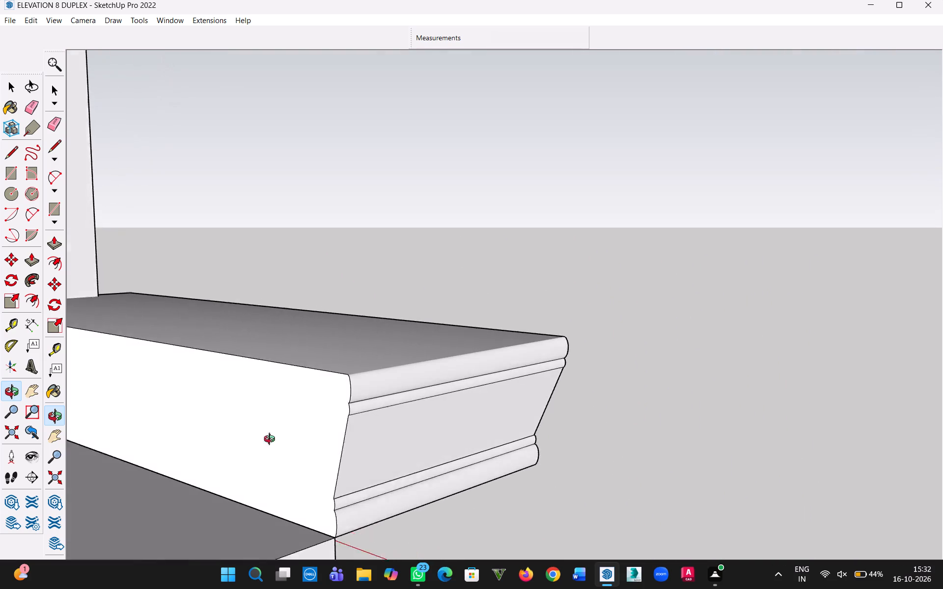
{"action": "middle_click_drag", "start_coordinate": [272, 440], "coordinate": [313, 438]}
{"action": "scroll", "coordinate": [310, 474], "scroll_direction": "up", "scroll_amount": 3}
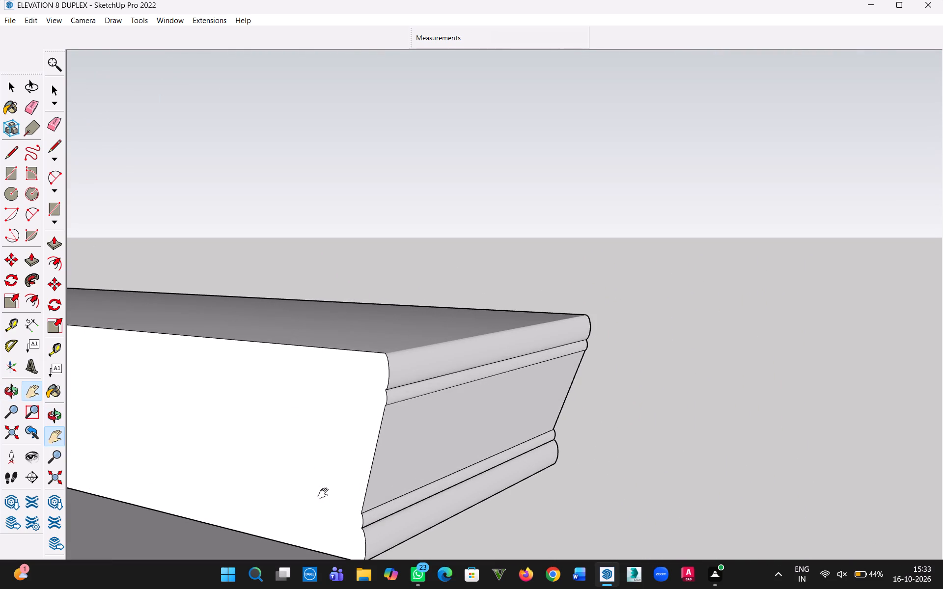
{"action": "key", "text": "h"}
{"action": "left_click_drag", "start_coordinate": [325, 494], "coordinate": [416, 443]}
{"action": "middle_click_drag", "start_coordinate": [416, 443], "coordinate": [498, 452]}
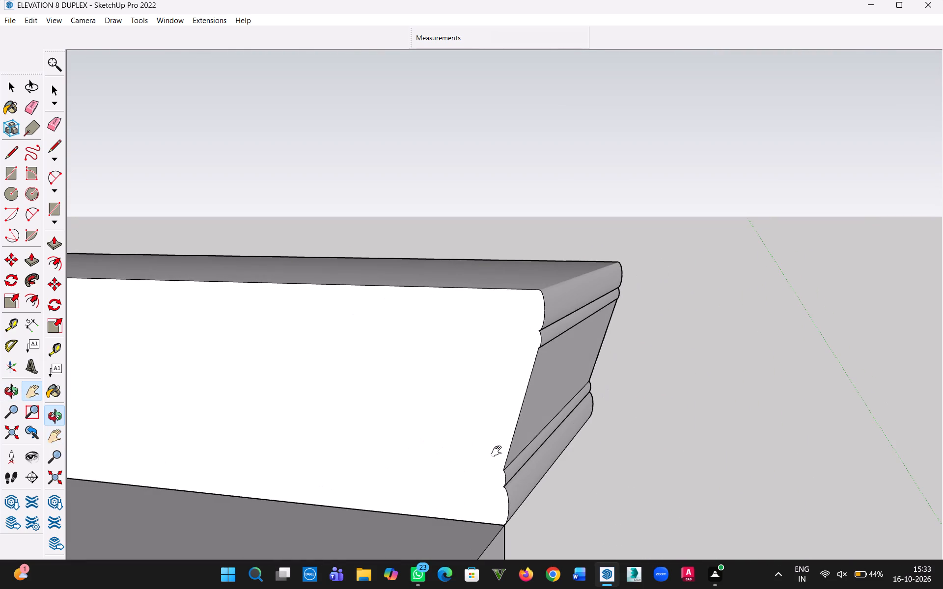
{"action": "middle_click", "coordinate": [496, 483]}
{"action": "scroll", "coordinate": [496, 483], "scroll_direction": "up", "scroll_amount": 1}
{"action": "middle_click_drag", "start_coordinate": [479, 499], "coordinate": [532, 475]}
{"action": "middle_click_drag", "start_coordinate": [532, 476], "coordinate": [550, 477]}
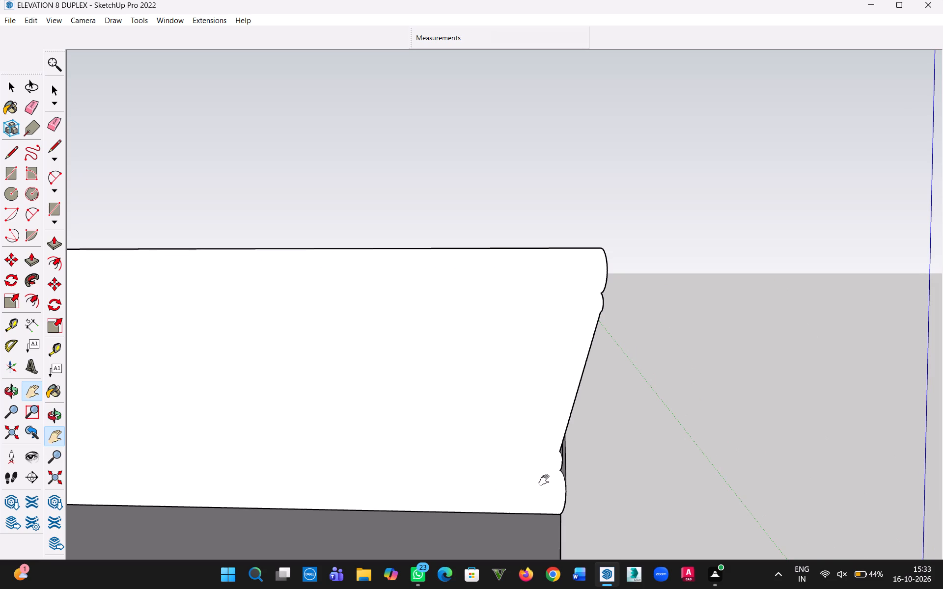
{"action": "middle_click_drag", "start_coordinate": [417, 424], "coordinate": [447, 469]}
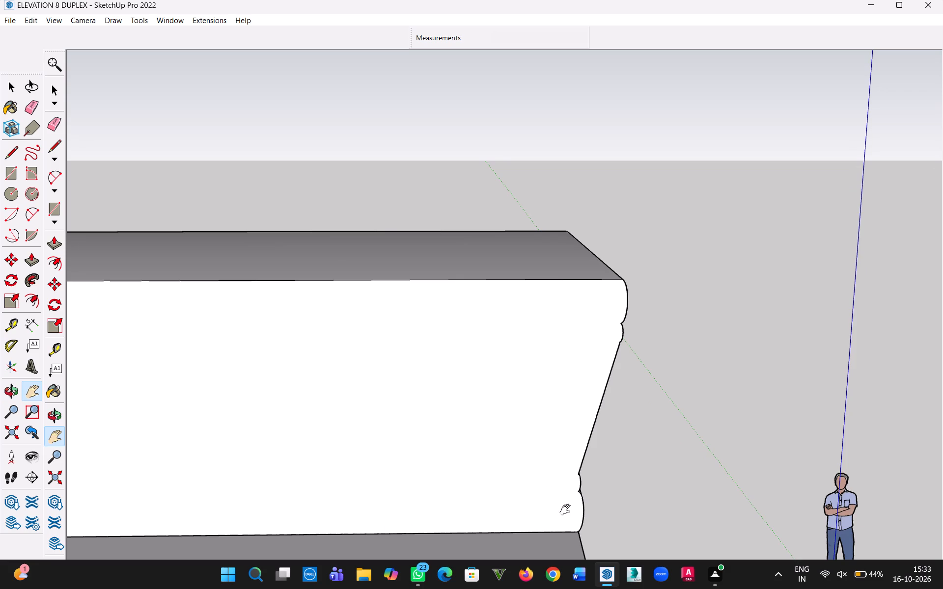
Draw a vertical line about 2' 5" across the moulding's terrace-side face near its outer end, continuing along the top edge to the outer corner.
{"action": "key", "text": "l"}
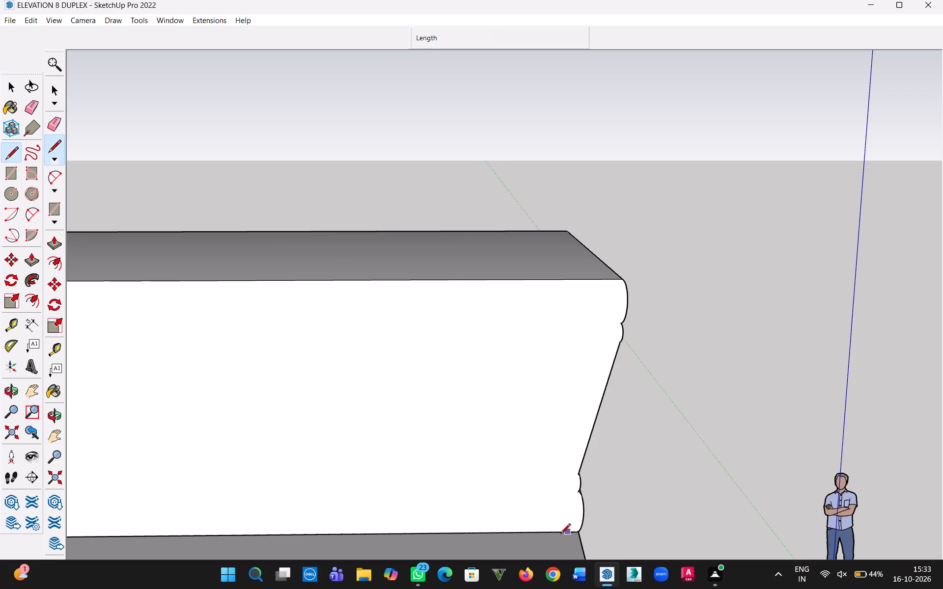
{"action": "left_click", "coordinate": [553, 532]}
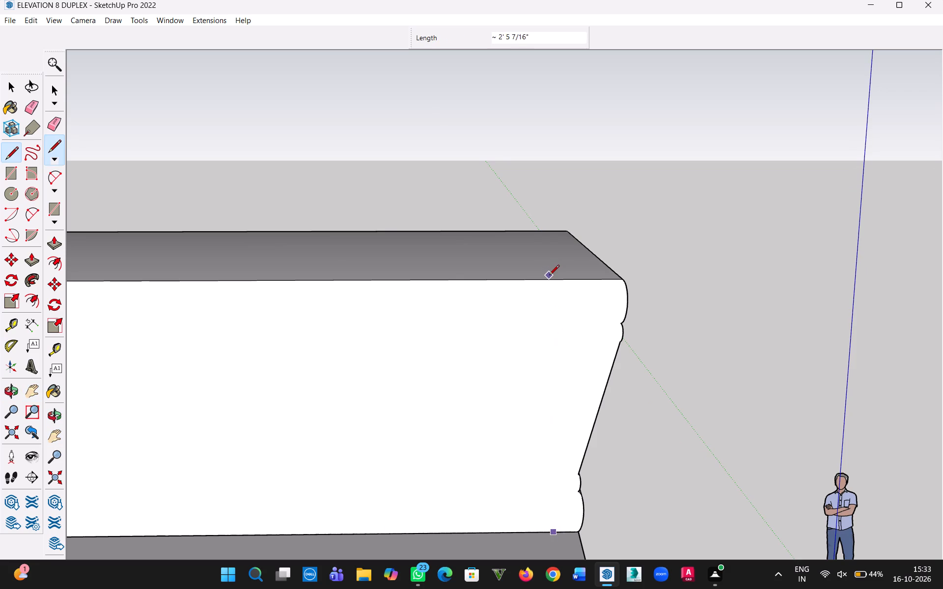
{"action": "left_click", "coordinate": [553, 281]}
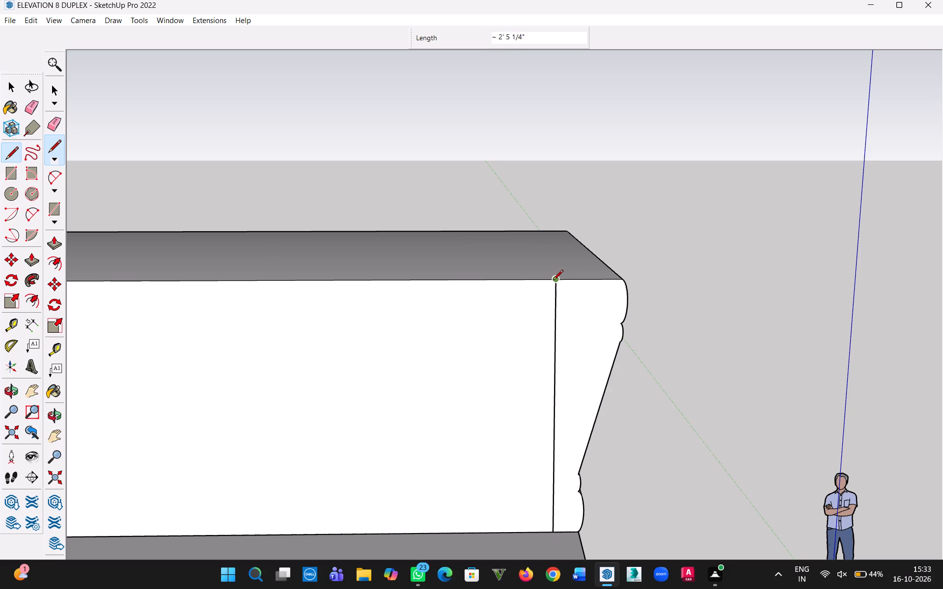
{"action": "left_click", "coordinate": [621, 281]}
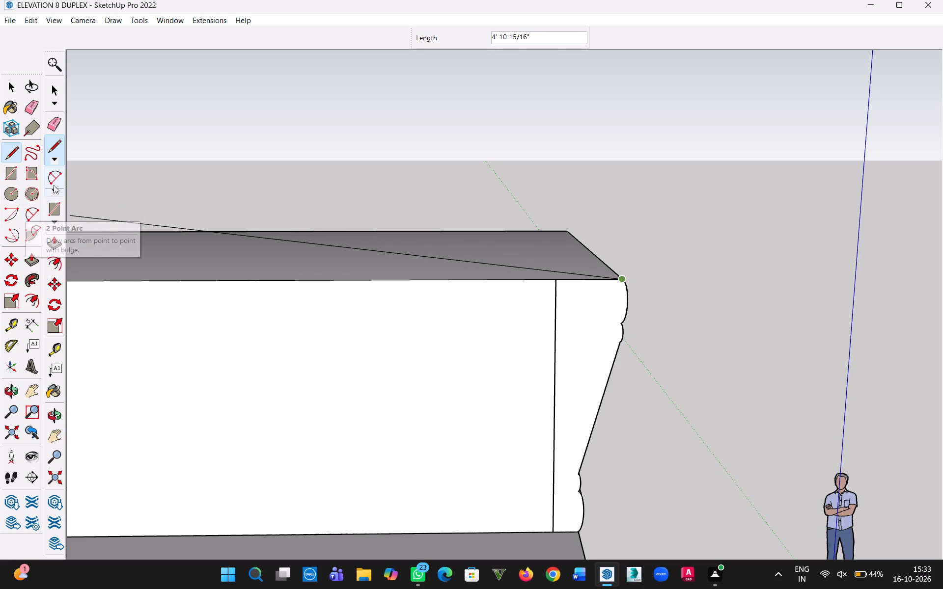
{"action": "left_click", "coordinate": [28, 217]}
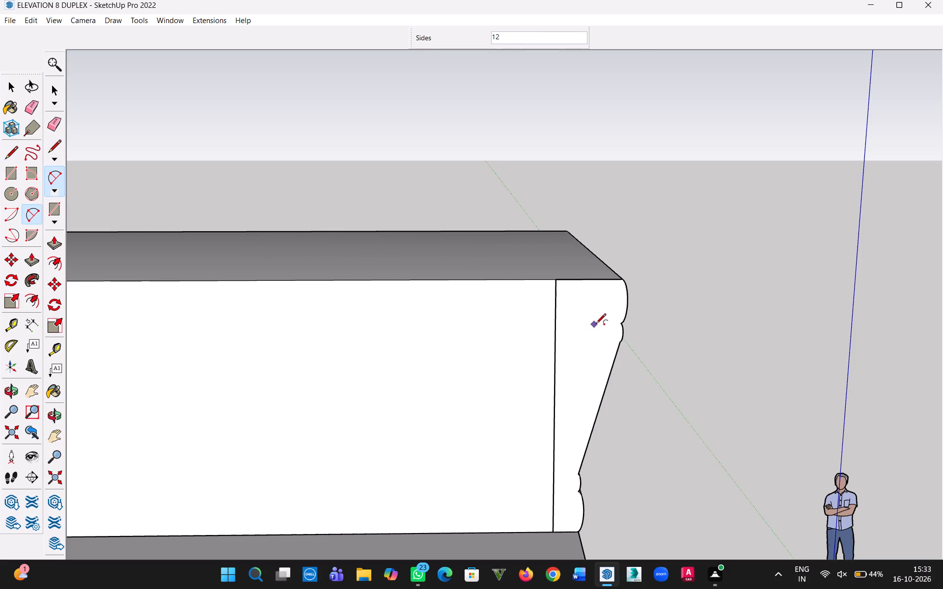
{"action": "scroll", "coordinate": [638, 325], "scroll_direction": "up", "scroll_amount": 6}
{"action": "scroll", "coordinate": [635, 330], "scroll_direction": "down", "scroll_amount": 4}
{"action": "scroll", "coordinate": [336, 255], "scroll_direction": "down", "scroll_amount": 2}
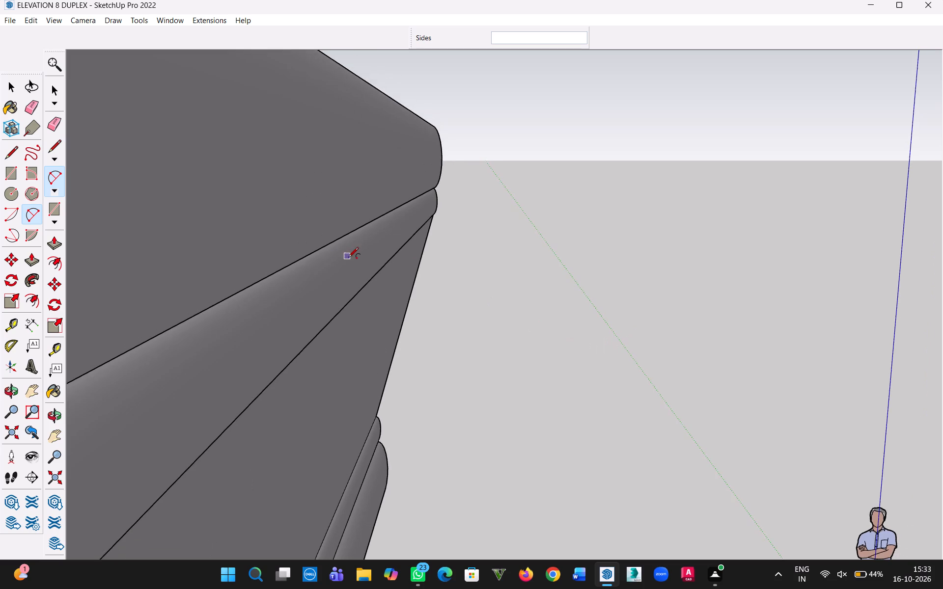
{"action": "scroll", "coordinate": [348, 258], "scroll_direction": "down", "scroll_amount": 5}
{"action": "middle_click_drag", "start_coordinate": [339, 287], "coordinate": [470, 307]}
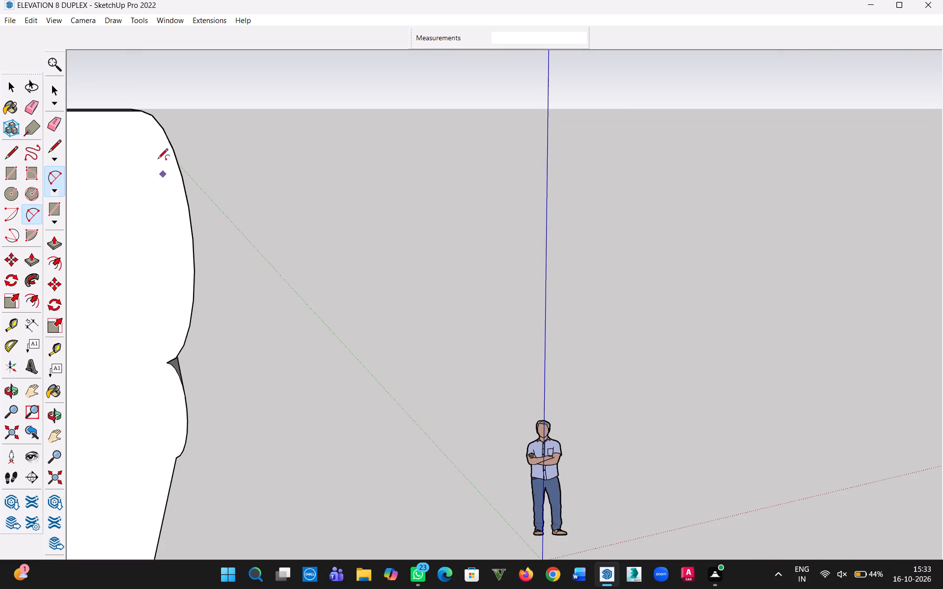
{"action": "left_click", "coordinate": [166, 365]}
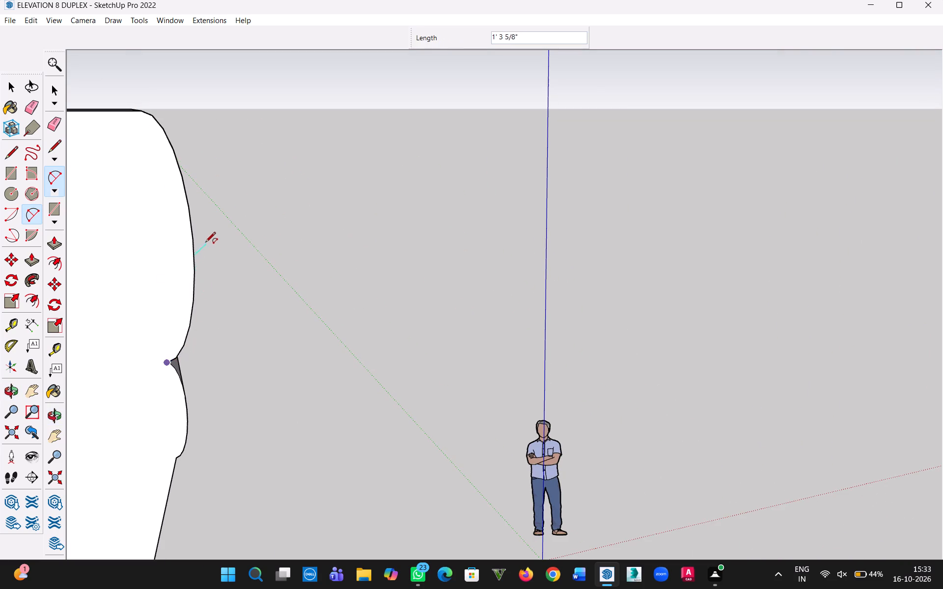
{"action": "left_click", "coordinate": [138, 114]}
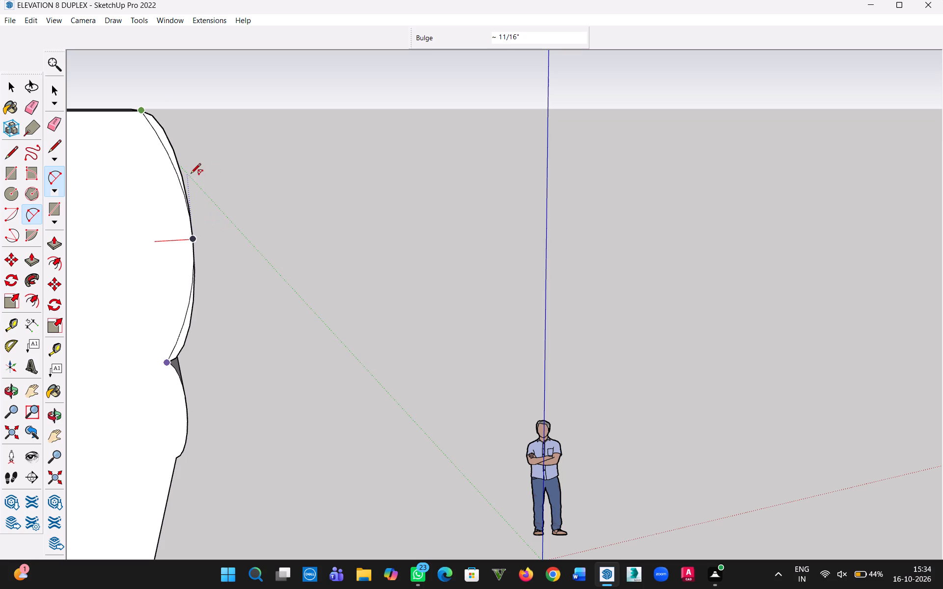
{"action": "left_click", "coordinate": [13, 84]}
Examine the whole building from the side and front, ending close up on the moulding's divided terrace-side face and profiled end.
{"action": "middle_click", "coordinate": [253, 224]}
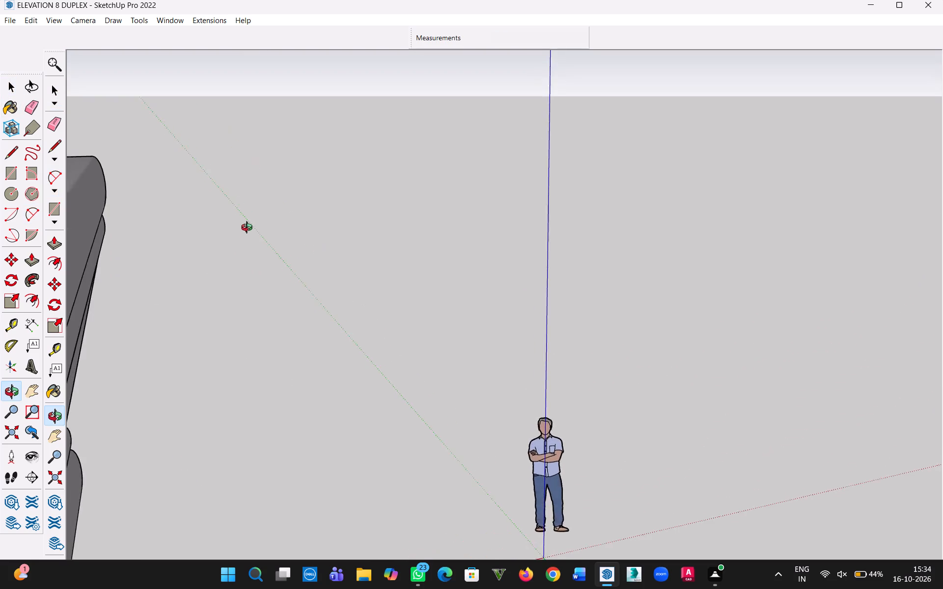
{"action": "scroll", "coordinate": [250, 226], "scroll_direction": "down", "scroll_amount": 8}
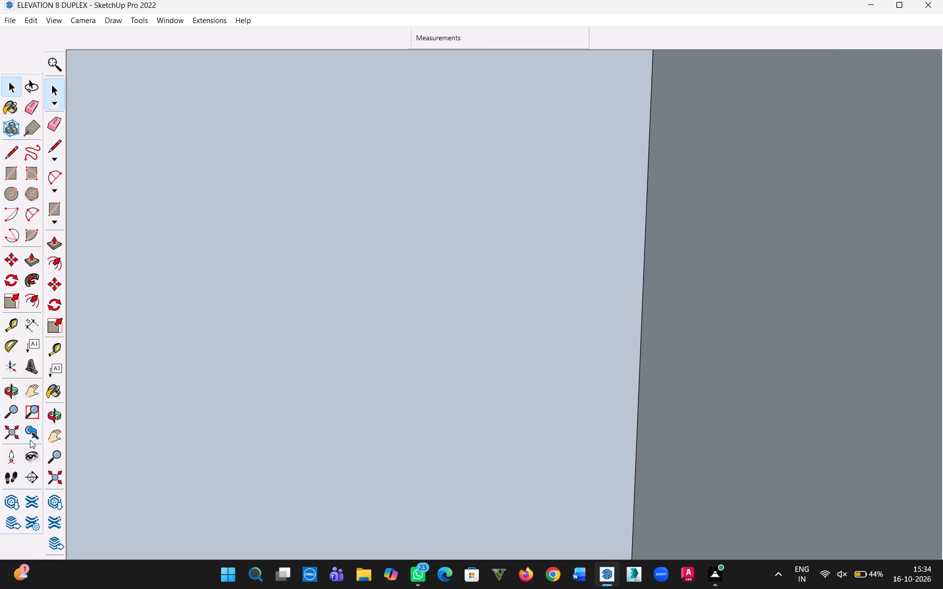
{"action": "left_click", "coordinate": [10, 432]}
{"action": "middle_click_drag", "start_coordinate": [291, 228], "coordinate": [716, 307]}
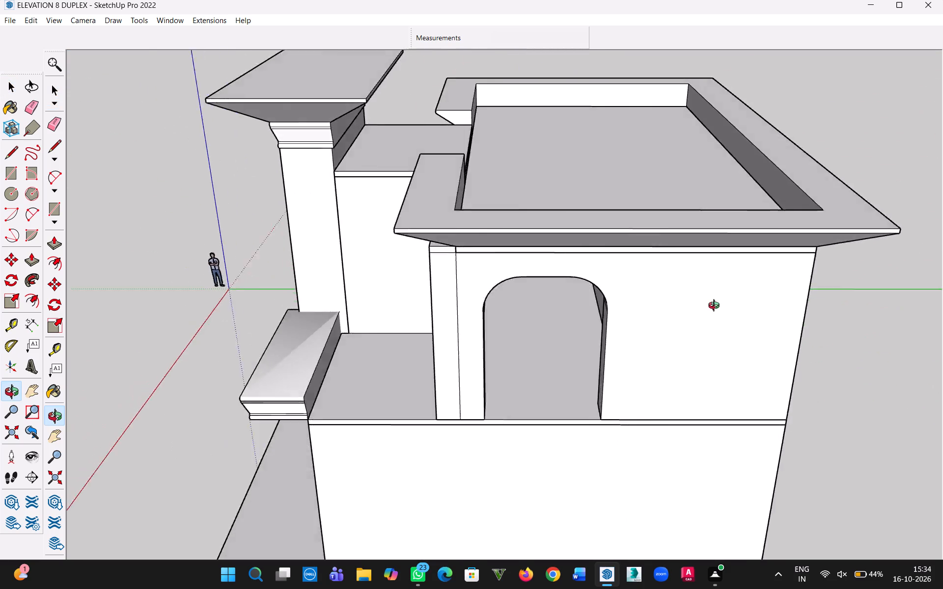
{"action": "middle_click_drag", "start_coordinate": [716, 307], "coordinate": [808, 326]}
{"action": "middle_click_drag", "start_coordinate": [340, 268], "coordinate": [850, 294]}
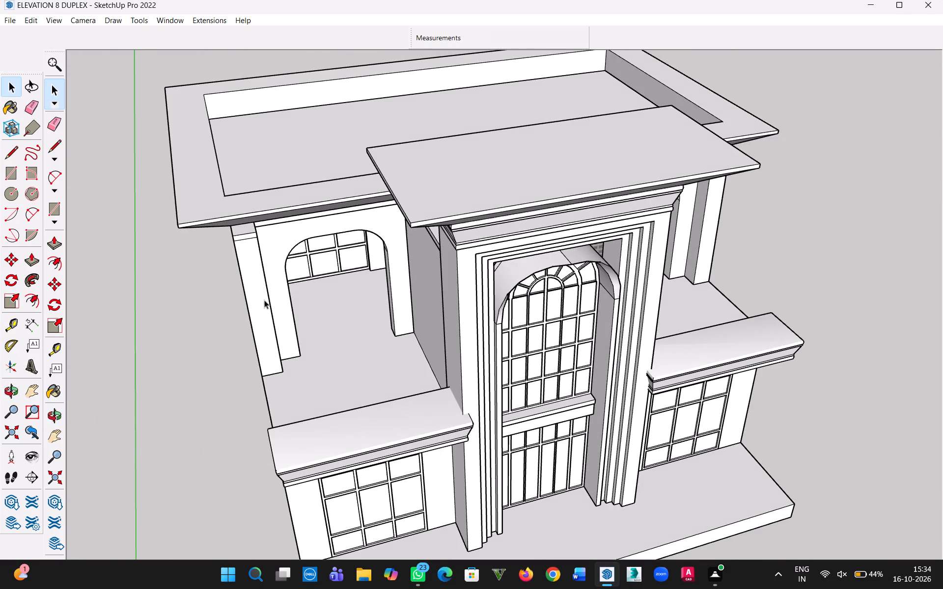
{"action": "middle_click_drag", "start_coordinate": [265, 300], "coordinate": [701, 216]}
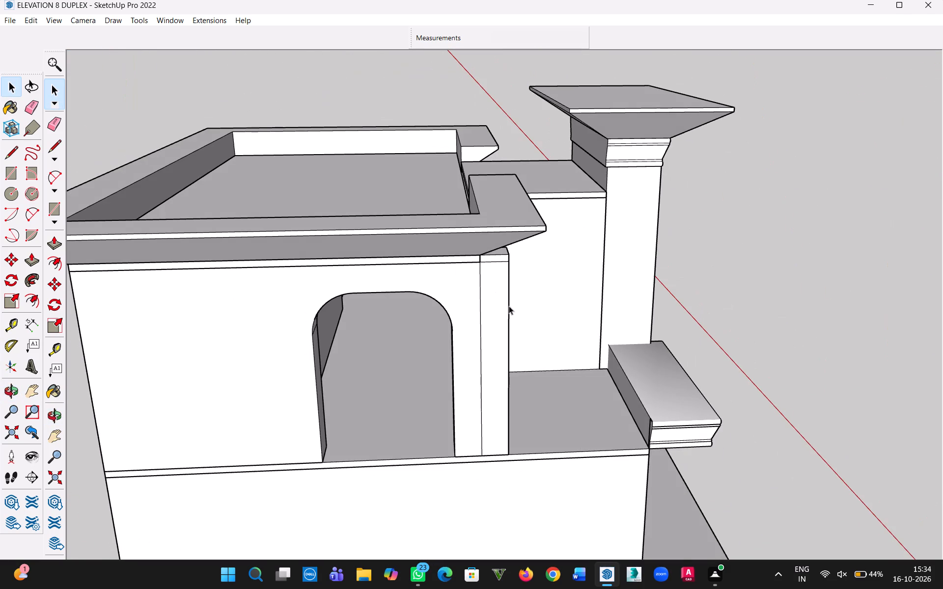
{"action": "scroll", "coordinate": [571, 232], "scroll_direction": "up", "scroll_amount": 3}
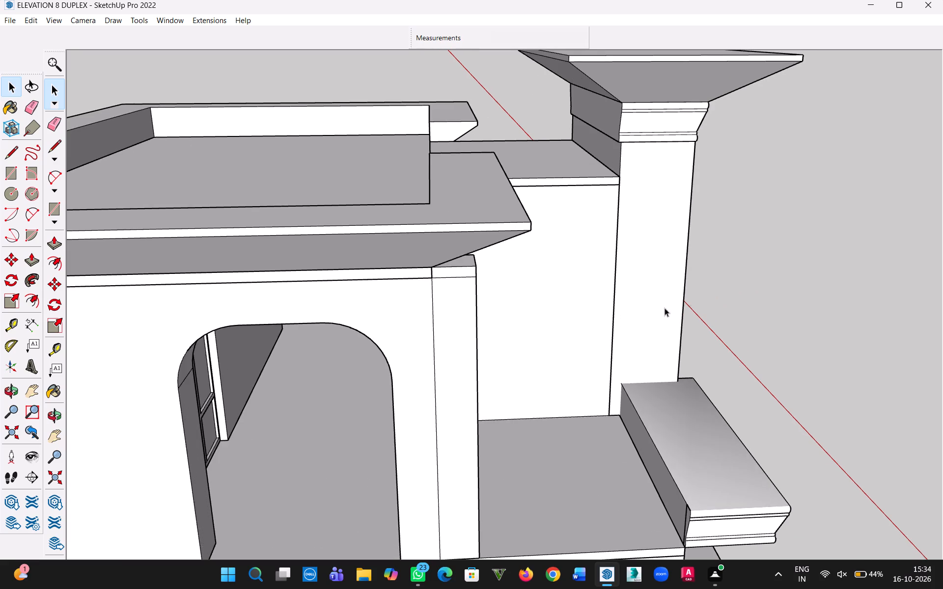
{"action": "middle_click_drag", "start_coordinate": [703, 295], "coordinate": [704, 230]}
{"action": "scroll", "coordinate": [691, 406], "scroll_direction": "up", "scroll_amount": 3}
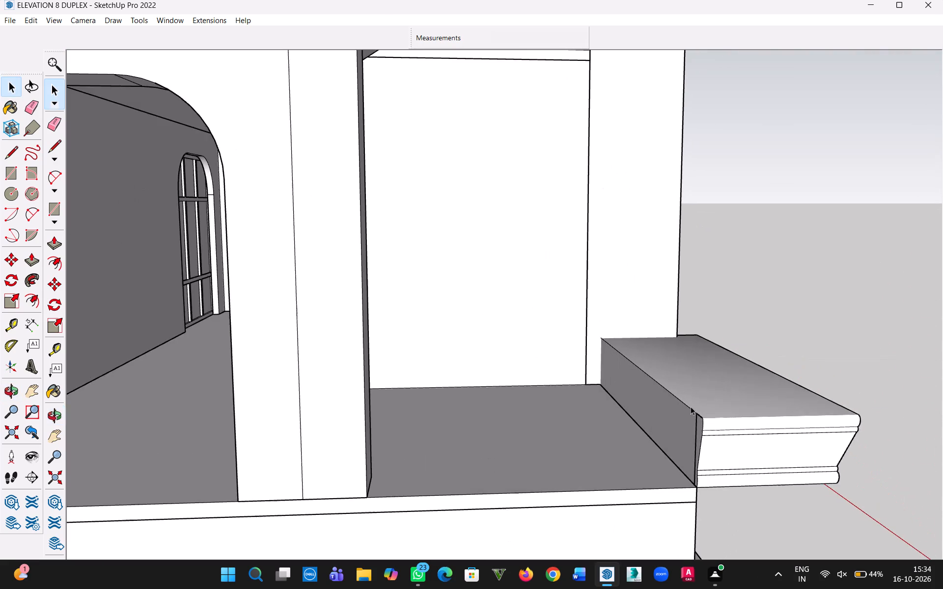
{"action": "scroll", "coordinate": [691, 406], "scroll_direction": "up", "scroll_amount": 9}
{"action": "middle_click_drag", "start_coordinate": [709, 450], "coordinate": [916, 422]}
{"action": "scroll", "coordinate": [693, 449], "scroll_direction": "down", "scroll_amount": 3}
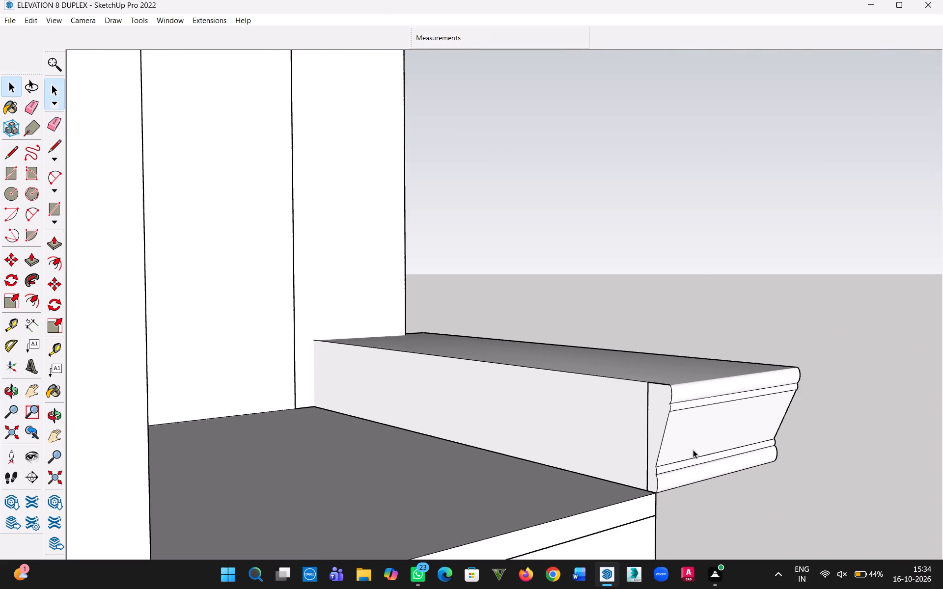
{"action": "middle_click_drag", "start_coordinate": [693, 450], "coordinate": [777, 433]}
{"action": "scroll", "coordinate": [683, 376], "scroll_direction": "up", "scroll_amount": 11}
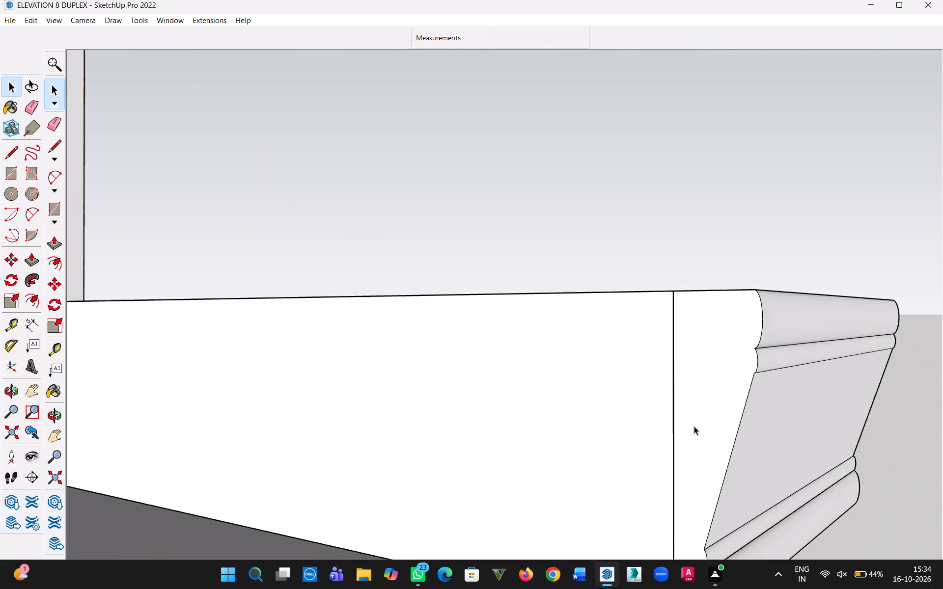
{"action": "middle_click_drag", "start_coordinate": [694, 426], "coordinate": [791, 503]}
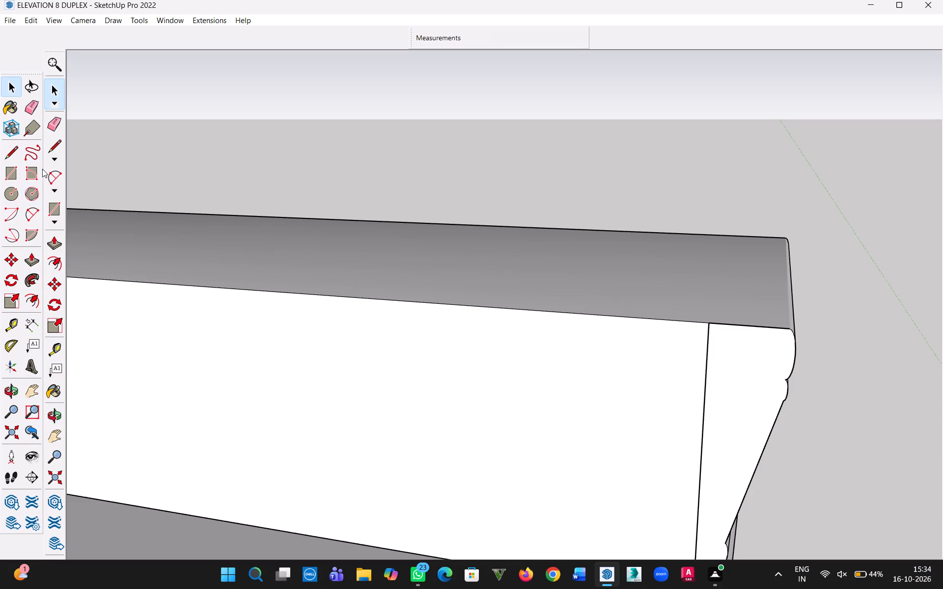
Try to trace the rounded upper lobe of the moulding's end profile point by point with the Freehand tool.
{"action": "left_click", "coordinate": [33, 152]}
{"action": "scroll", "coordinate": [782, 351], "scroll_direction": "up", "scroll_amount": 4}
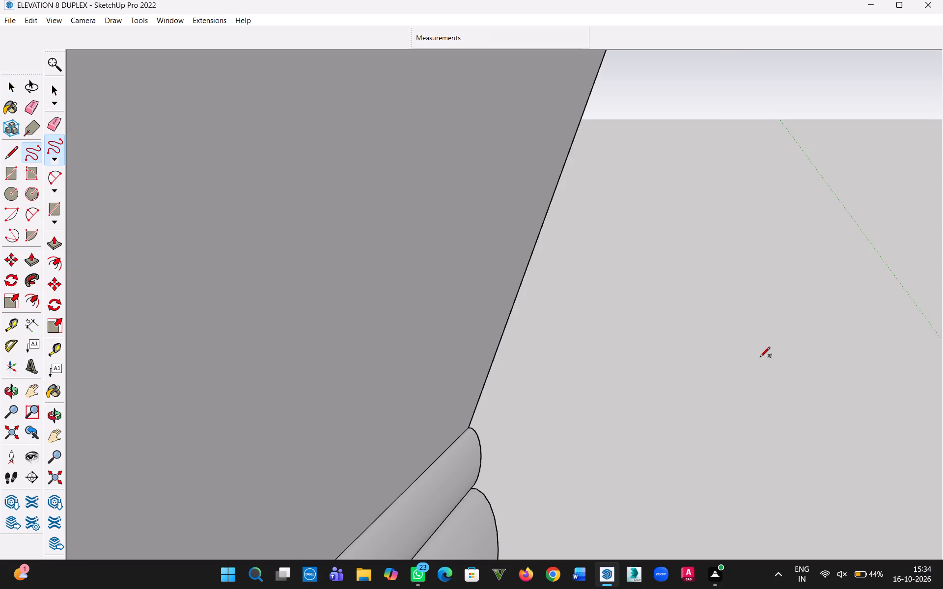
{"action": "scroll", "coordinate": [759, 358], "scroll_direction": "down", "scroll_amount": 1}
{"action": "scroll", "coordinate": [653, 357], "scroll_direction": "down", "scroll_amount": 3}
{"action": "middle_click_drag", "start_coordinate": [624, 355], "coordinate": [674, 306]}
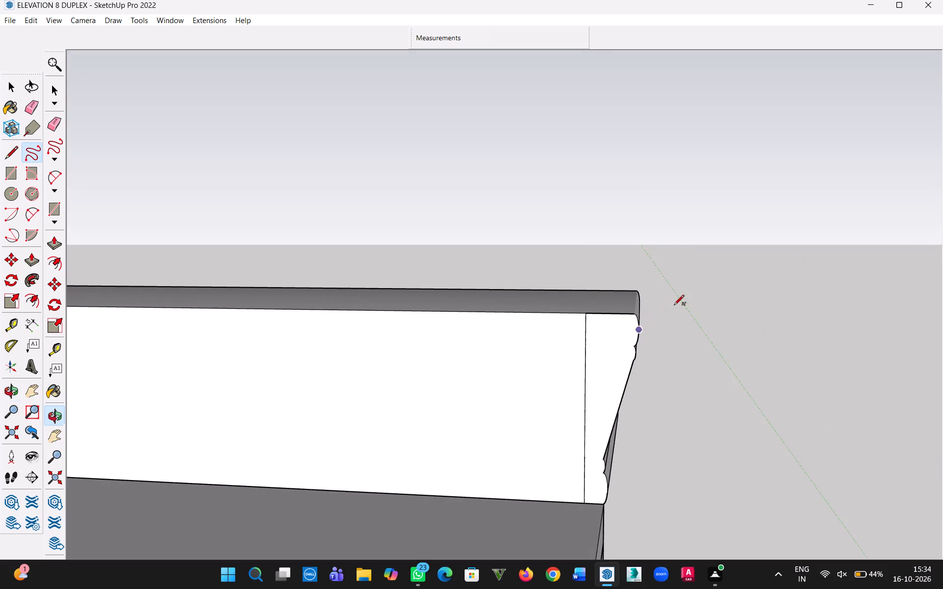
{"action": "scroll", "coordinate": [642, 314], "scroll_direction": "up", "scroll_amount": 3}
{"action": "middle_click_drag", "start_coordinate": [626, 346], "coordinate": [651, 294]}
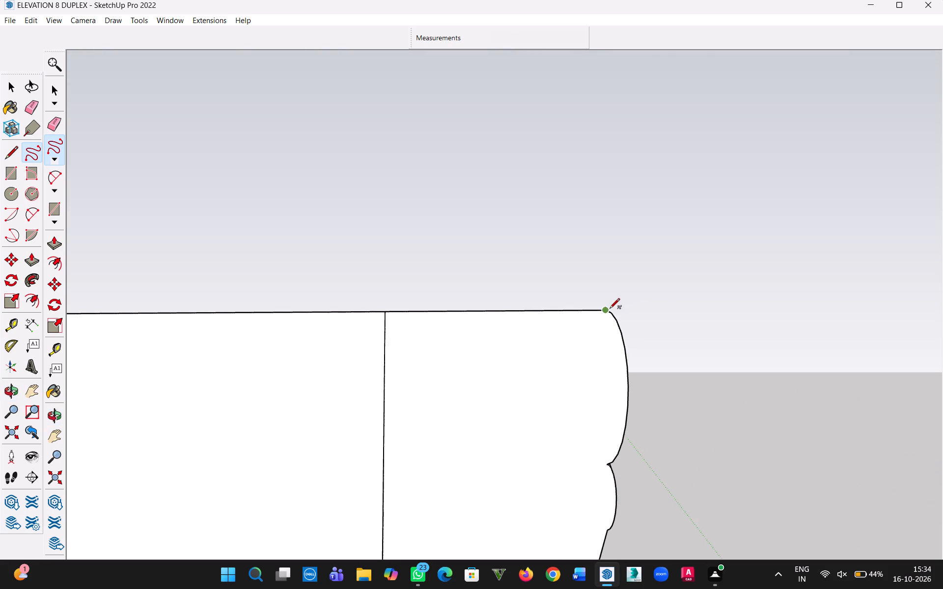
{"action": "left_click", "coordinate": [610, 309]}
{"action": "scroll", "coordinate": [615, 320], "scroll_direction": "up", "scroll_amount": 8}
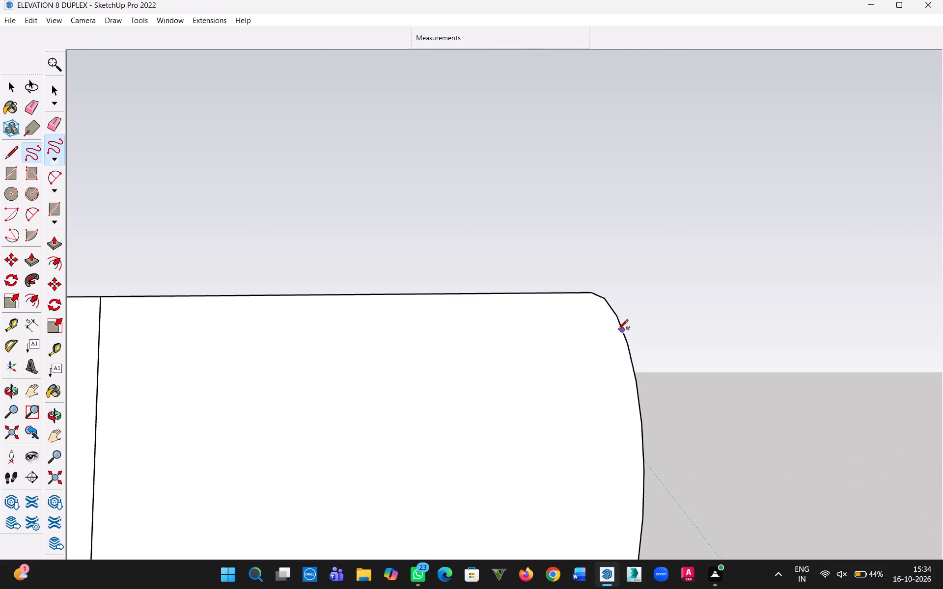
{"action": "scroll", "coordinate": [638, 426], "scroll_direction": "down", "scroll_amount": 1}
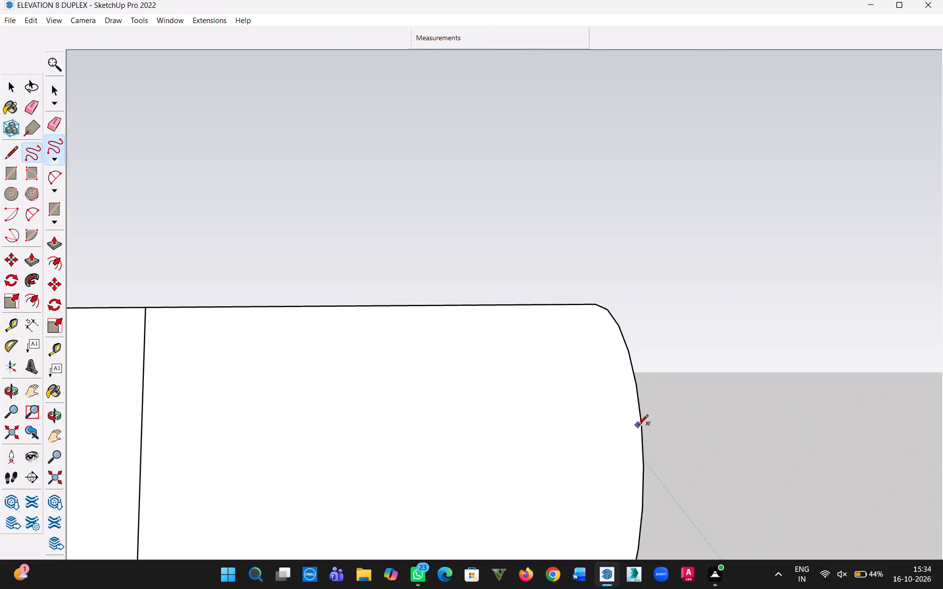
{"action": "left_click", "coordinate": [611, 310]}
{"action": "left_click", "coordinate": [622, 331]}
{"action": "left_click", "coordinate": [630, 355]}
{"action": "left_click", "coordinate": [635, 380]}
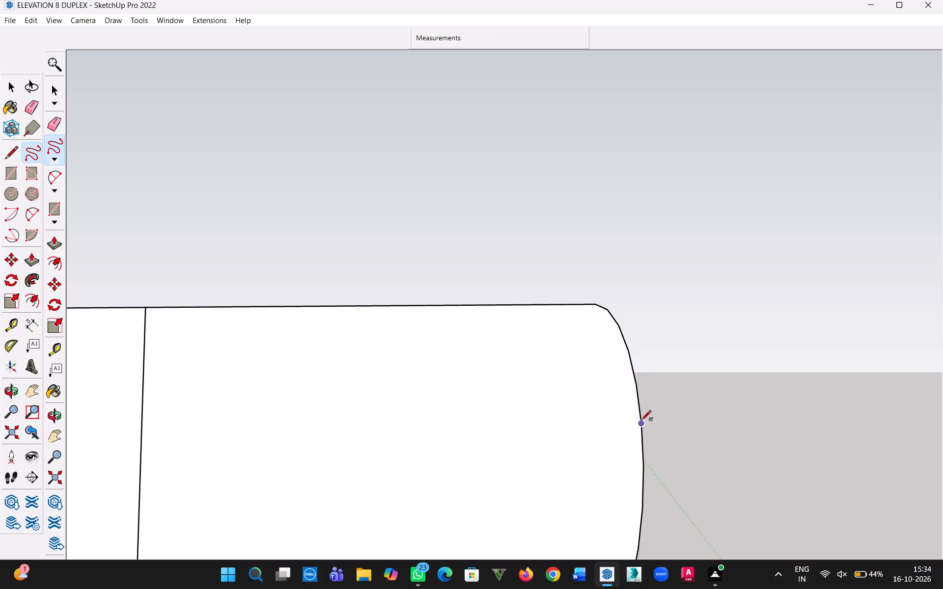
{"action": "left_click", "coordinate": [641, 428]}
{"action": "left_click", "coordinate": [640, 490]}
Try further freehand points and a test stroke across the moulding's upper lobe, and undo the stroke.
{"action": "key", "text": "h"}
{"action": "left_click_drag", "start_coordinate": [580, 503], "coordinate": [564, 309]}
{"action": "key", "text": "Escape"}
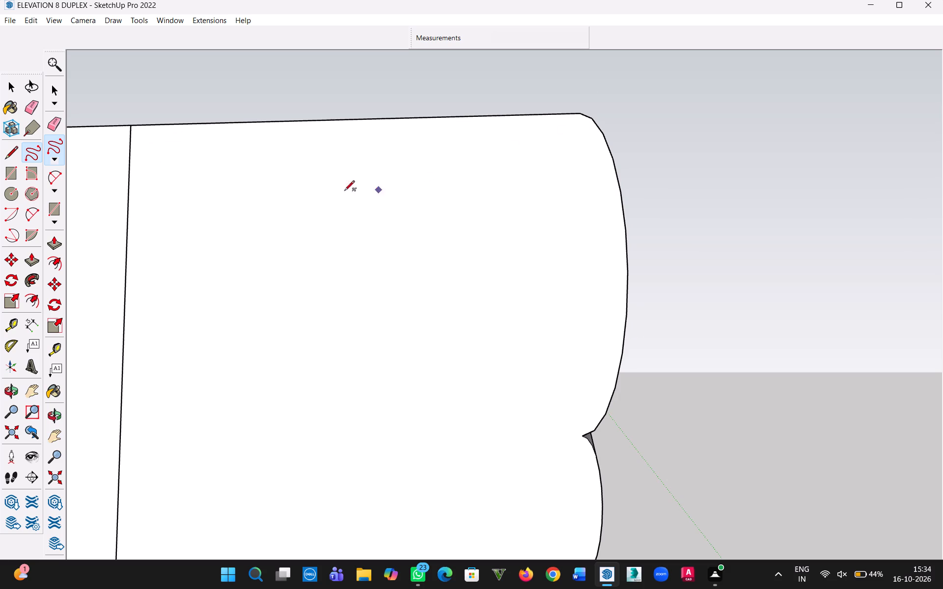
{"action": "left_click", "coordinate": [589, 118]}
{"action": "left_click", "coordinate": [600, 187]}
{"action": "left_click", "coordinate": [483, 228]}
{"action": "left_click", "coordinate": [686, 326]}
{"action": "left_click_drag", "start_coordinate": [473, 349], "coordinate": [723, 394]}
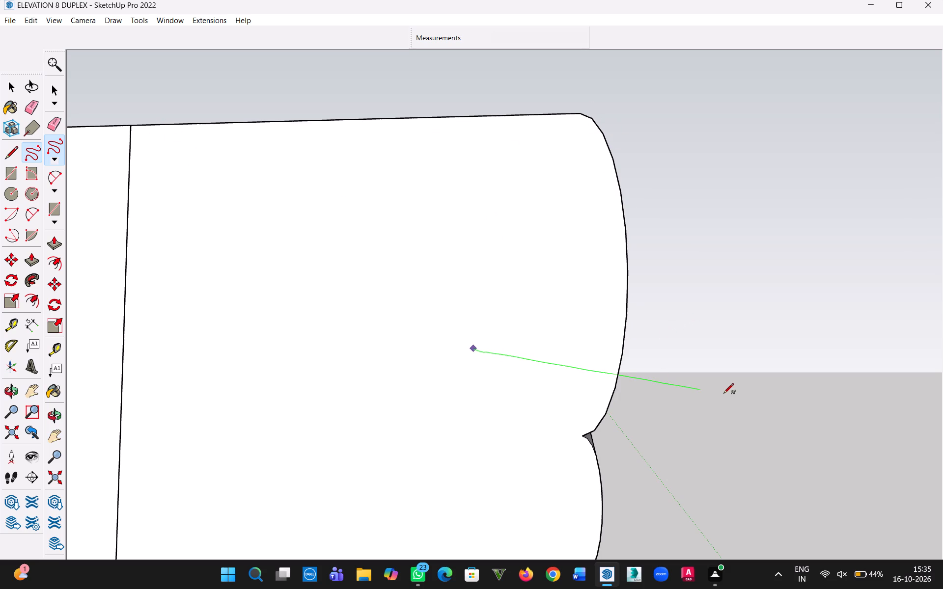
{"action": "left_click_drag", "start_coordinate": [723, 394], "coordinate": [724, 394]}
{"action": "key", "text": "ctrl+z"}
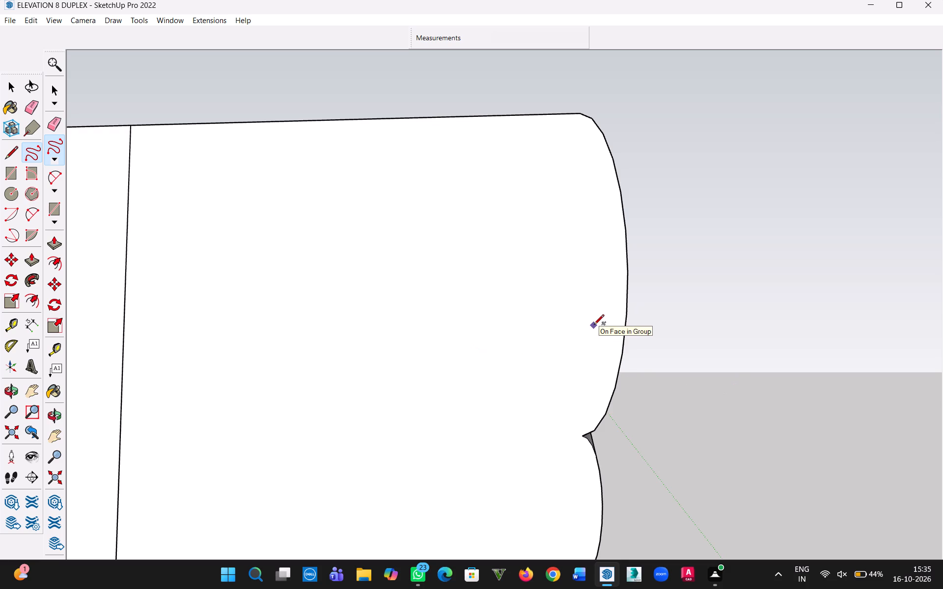
Trace the moulding's rounded upper lobe with the Freehand tool, from the top outer corner to the notch below it.
{"action": "left_click_drag", "start_coordinate": [581, 113], "coordinate": [584, 116]}
{"action": "left_click_drag", "start_coordinate": [584, 116], "coordinate": [614, 163]}
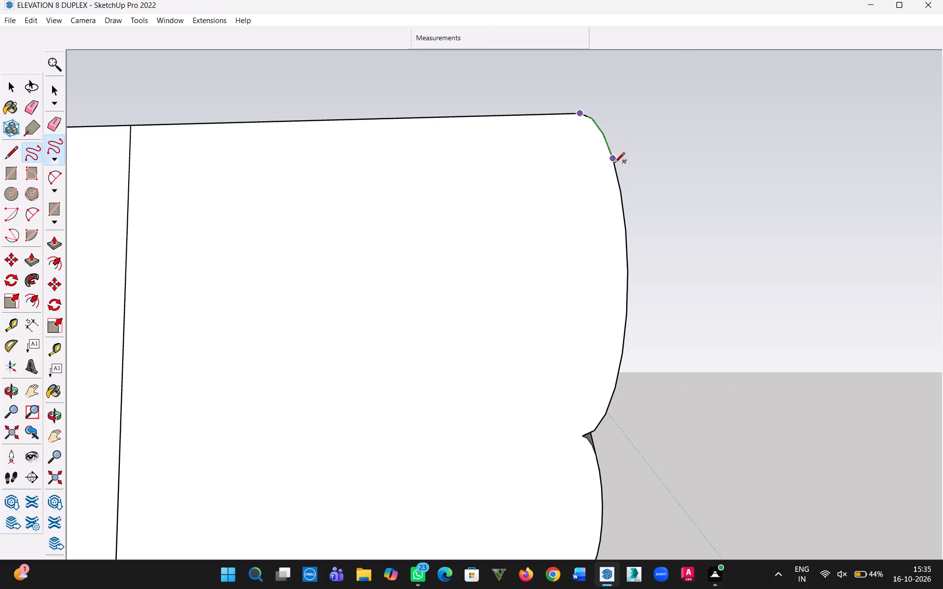
{"action": "left_click_drag", "start_coordinate": [614, 163], "coordinate": [627, 317]}
{"action": "left_click_drag", "start_coordinate": [627, 317], "coordinate": [586, 436]}
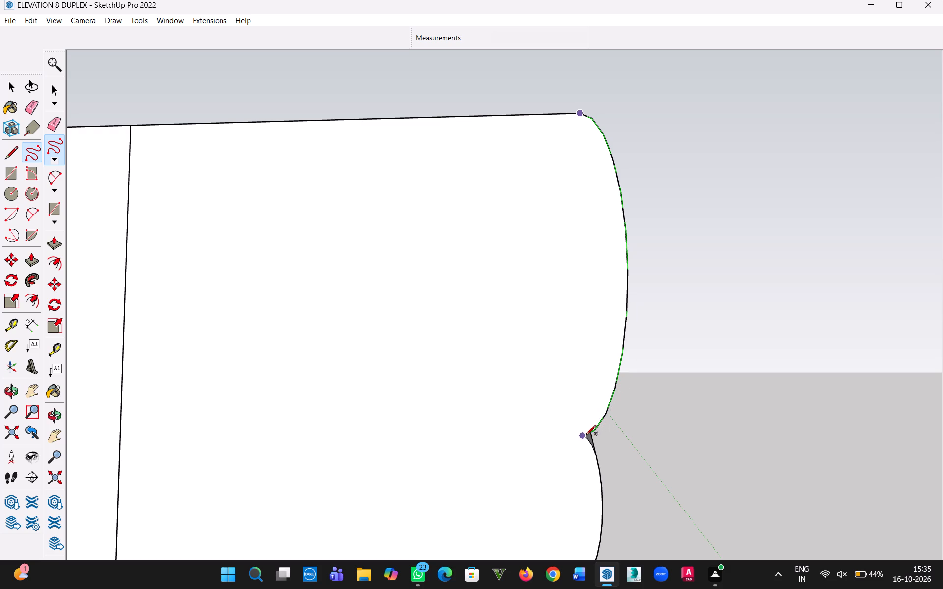
{"action": "left_click_drag", "start_coordinate": [586, 436], "coordinate": [577, 430]}
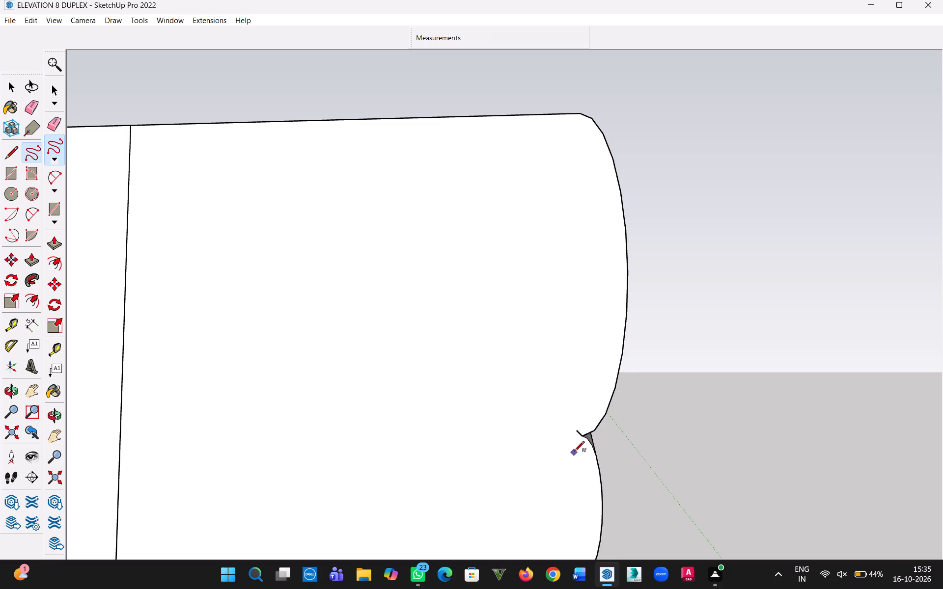
Trace the small second lobe freehand from the notch, continuing down along the upper part of the slanted edge.
{"action": "key", "text": "h"}
{"action": "left_click_drag", "start_coordinate": [556, 468], "coordinate": [517, 144]}
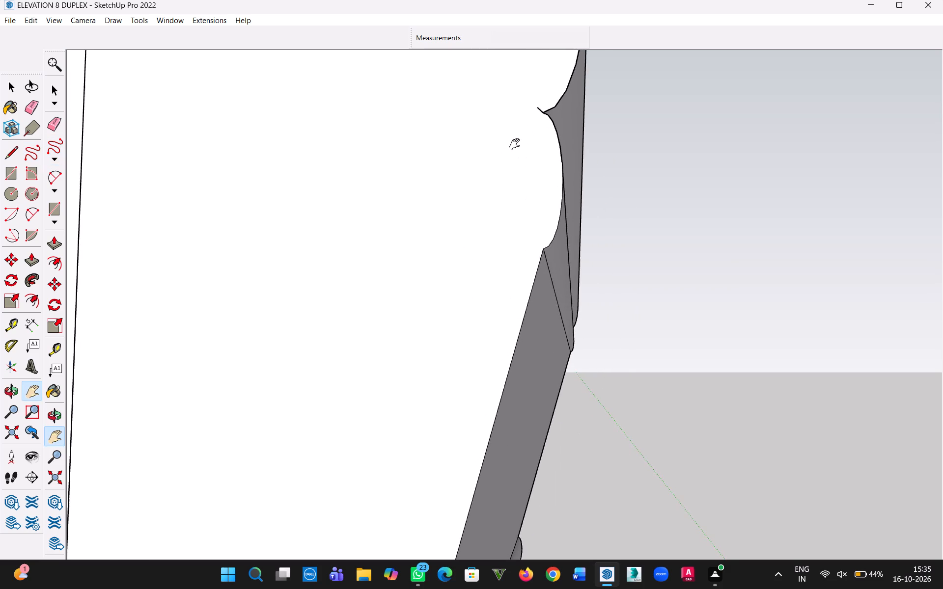
{"action": "middle_click_drag", "start_coordinate": [523, 160], "coordinate": [595, 220]}
{"action": "key", "text": "Escape"}
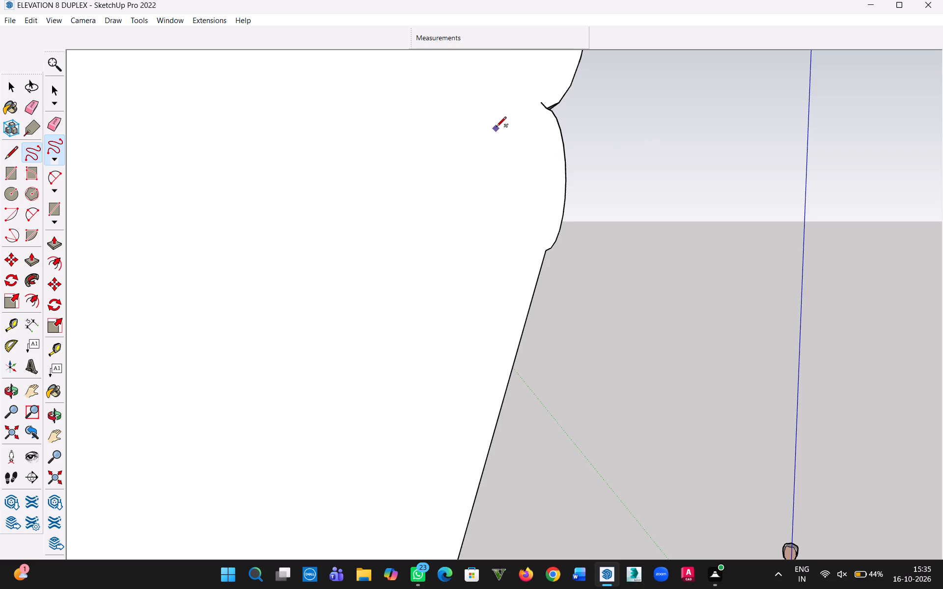
{"action": "scroll", "coordinate": [575, 125], "scroll_direction": "up", "scroll_amount": 4}
{"action": "scroll", "coordinate": [556, 122], "scroll_direction": "down", "scroll_amount": 6}
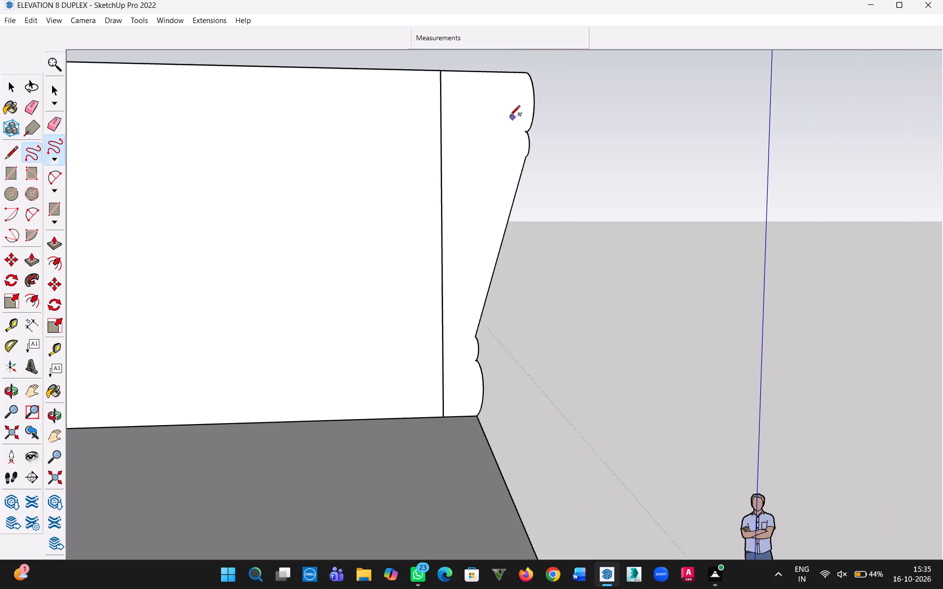
{"action": "middle_click_drag", "start_coordinate": [510, 116], "coordinate": [480, 192]}
{"action": "scroll", "coordinate": [548, 116], "scroll_direction": "up", "scroll_amount": 3}
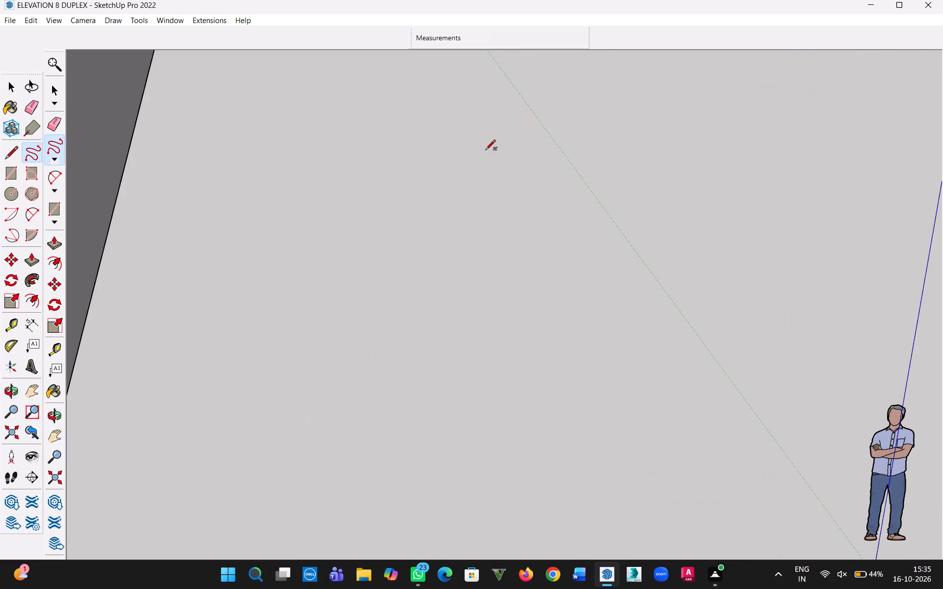
{"action": "scroll", "coordinate": [485, 151], "scroll_direction": "down", "scroll_amount": 4}
{"action": "middle_click_drag", "start_coordinate": [419, 167], "coordinate": [458, 149]}
{"action": "scroll", "coordinate": [444, 209], "scroll_direction": "up", "scroll_amount": 3}
{"action": "scroll", "coordinate": [460, 150], "scroll_direction": "down", "scroll_amount": 2}
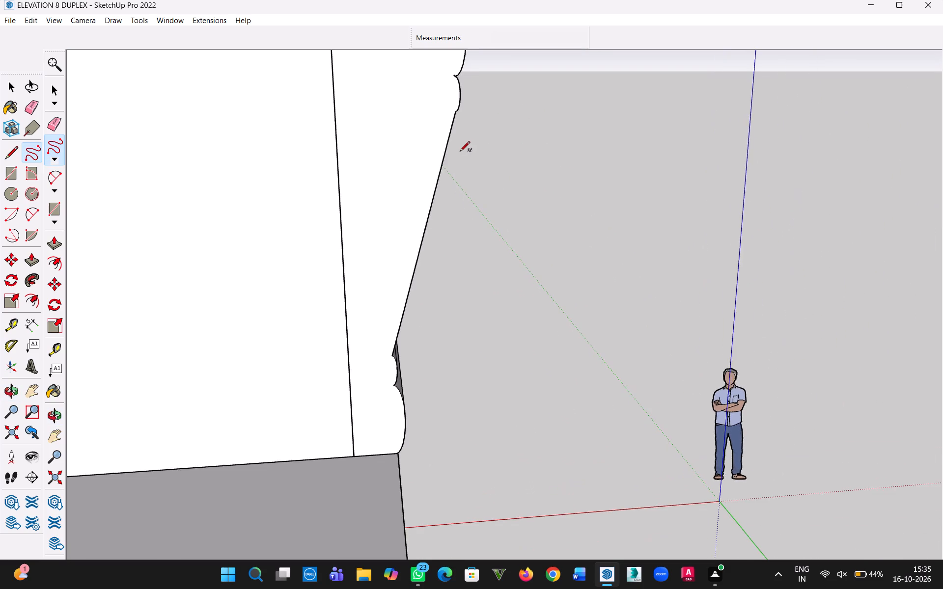
{"action": "middle_click_drag", "start_coordinate": [418, 166], "coordinate": [444, 169]}
{"action": "scroll", "coordinate": [451, 78], "scroll_direction": "up", "scroll_amount": 2}
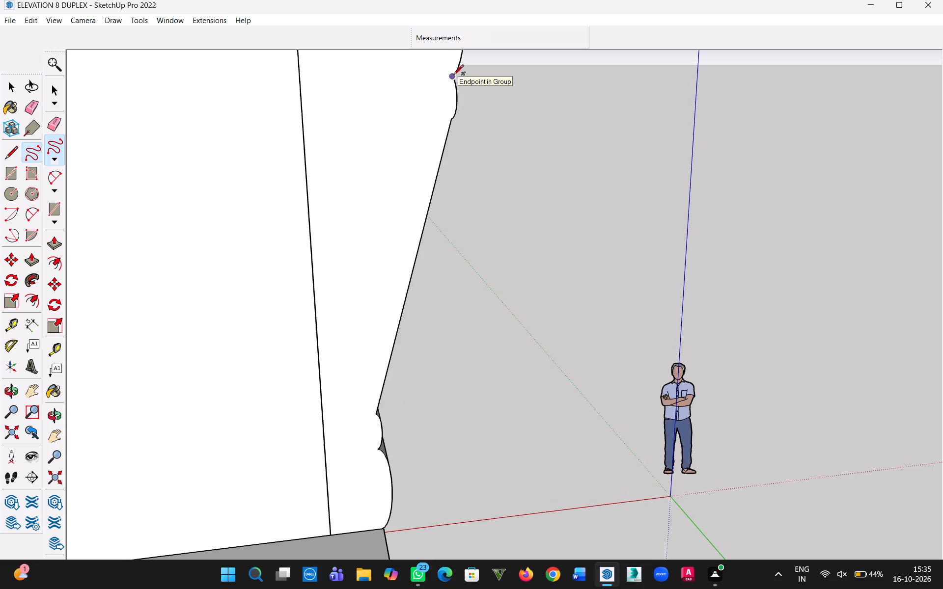
{"action": "scroll", "coordinate": [454, 82], "scroll_direction": "up", "scroll_amount": 9}
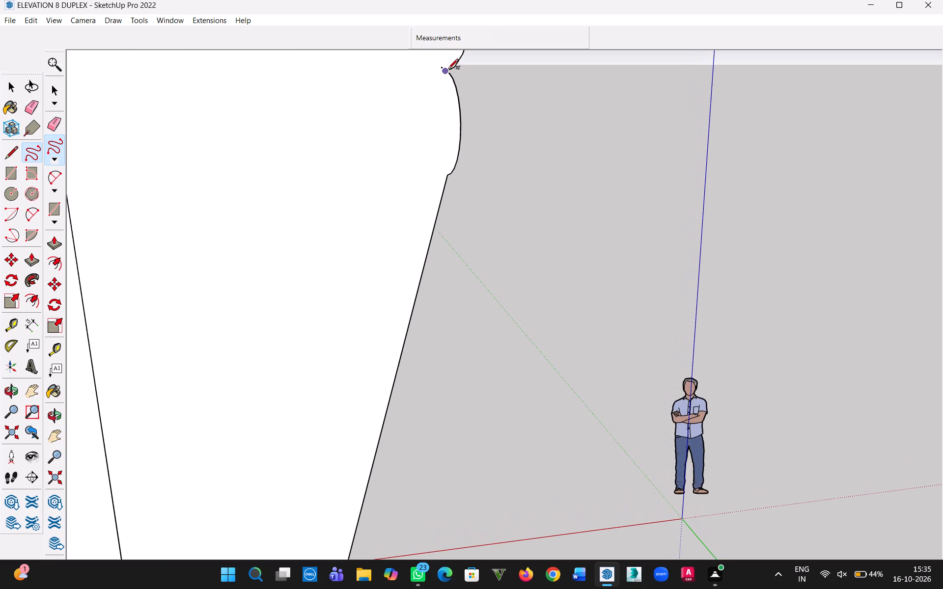
{"action": "left_click_drag", "start_coordinate": [447, 72], "coordinate": [461, 131]}
{"action": "left_click_drag", "start_coordinate": [461, 131], "coordinate": [446, 182]}
{"action": "left_click_drag", "start_coordinate": [446, 182], "coordinate": [412, 313]}
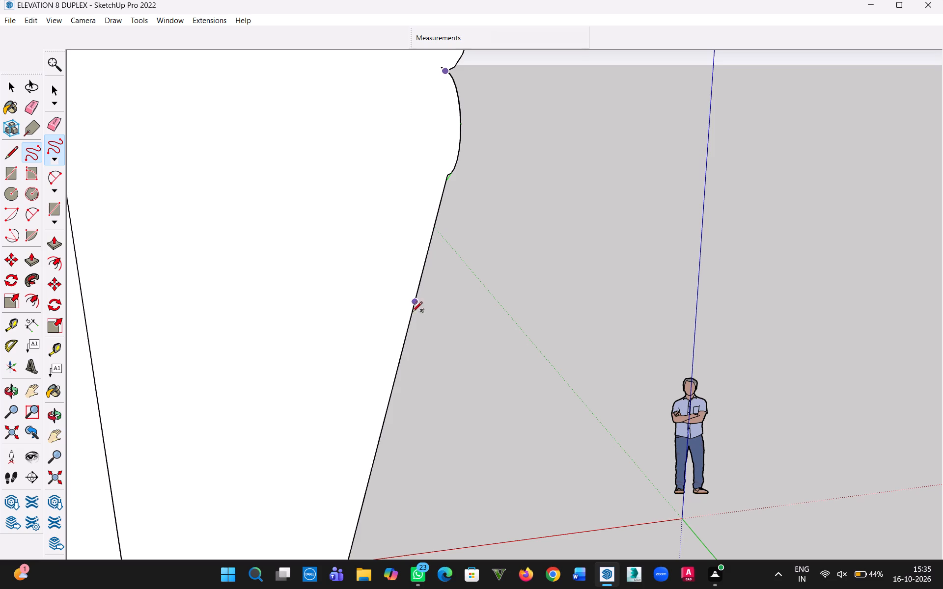
{"action": "left_click_drag", "start_coordinate": [412, 313], "coordinate": [386, 401]}
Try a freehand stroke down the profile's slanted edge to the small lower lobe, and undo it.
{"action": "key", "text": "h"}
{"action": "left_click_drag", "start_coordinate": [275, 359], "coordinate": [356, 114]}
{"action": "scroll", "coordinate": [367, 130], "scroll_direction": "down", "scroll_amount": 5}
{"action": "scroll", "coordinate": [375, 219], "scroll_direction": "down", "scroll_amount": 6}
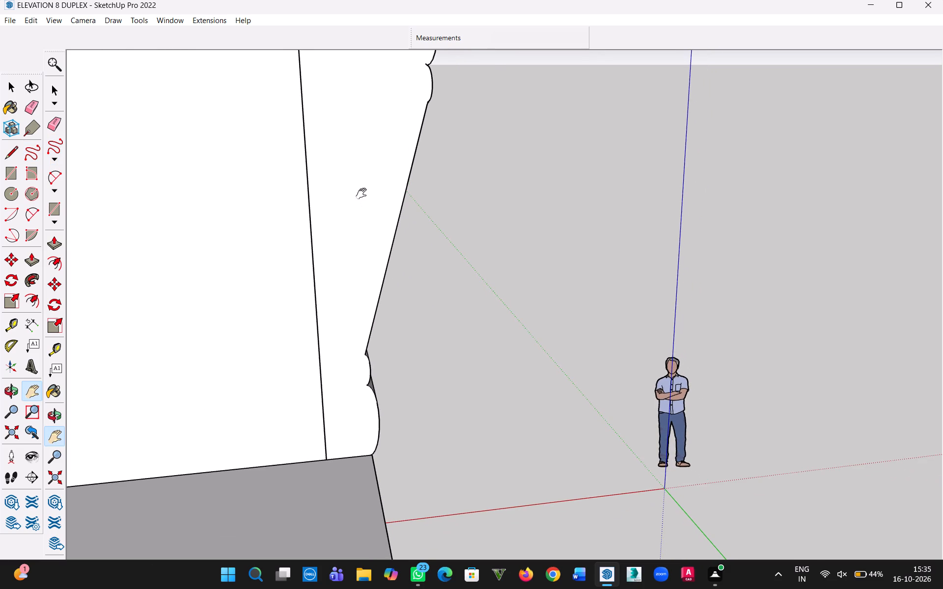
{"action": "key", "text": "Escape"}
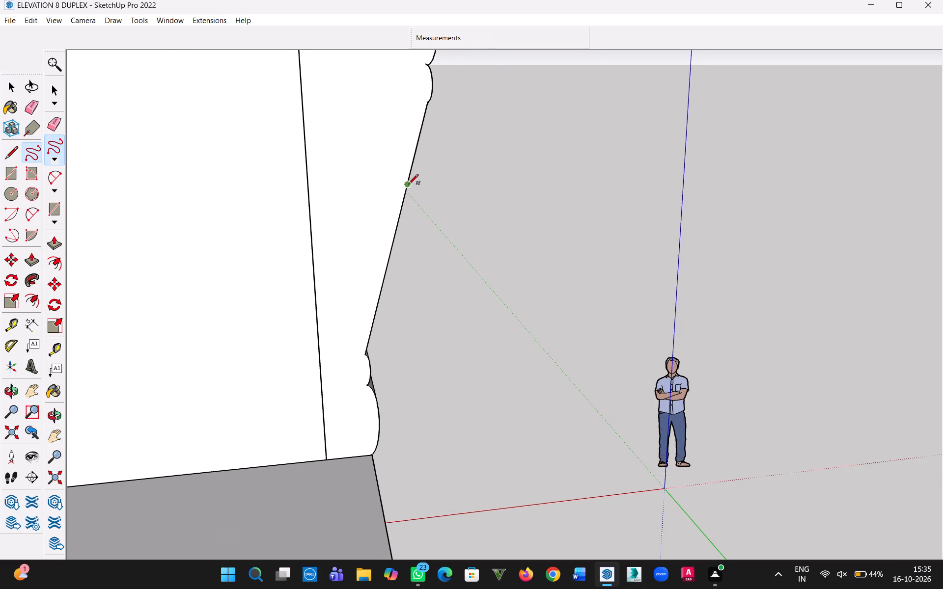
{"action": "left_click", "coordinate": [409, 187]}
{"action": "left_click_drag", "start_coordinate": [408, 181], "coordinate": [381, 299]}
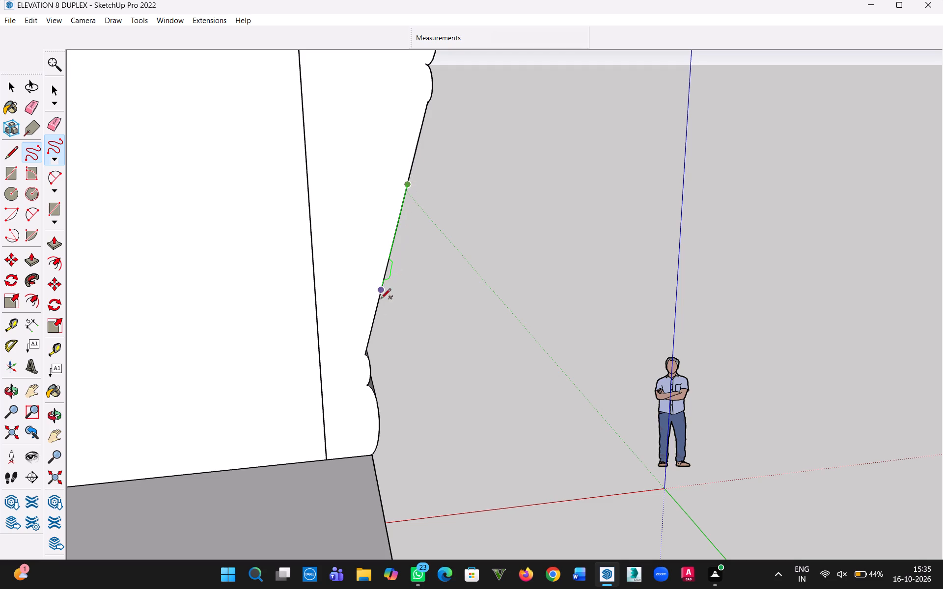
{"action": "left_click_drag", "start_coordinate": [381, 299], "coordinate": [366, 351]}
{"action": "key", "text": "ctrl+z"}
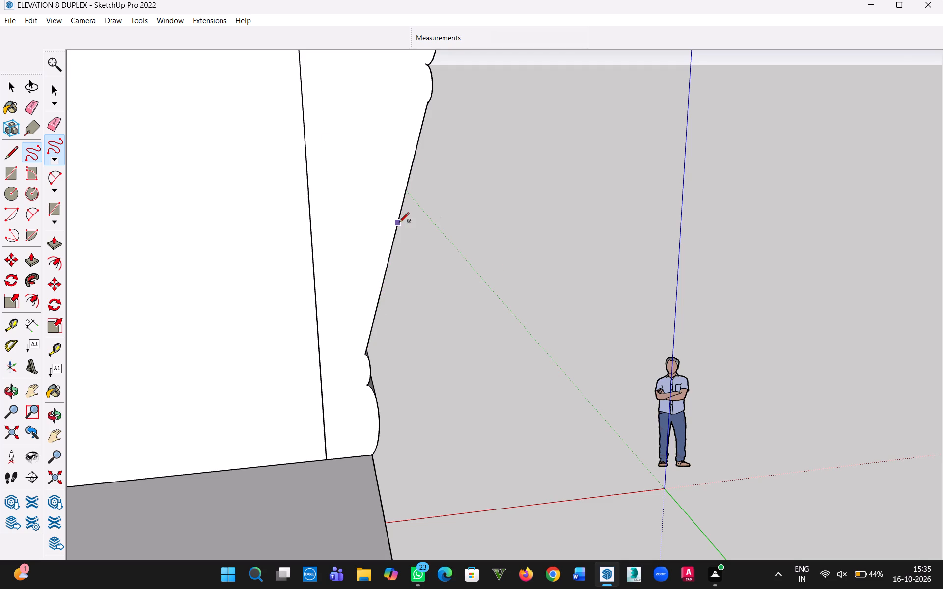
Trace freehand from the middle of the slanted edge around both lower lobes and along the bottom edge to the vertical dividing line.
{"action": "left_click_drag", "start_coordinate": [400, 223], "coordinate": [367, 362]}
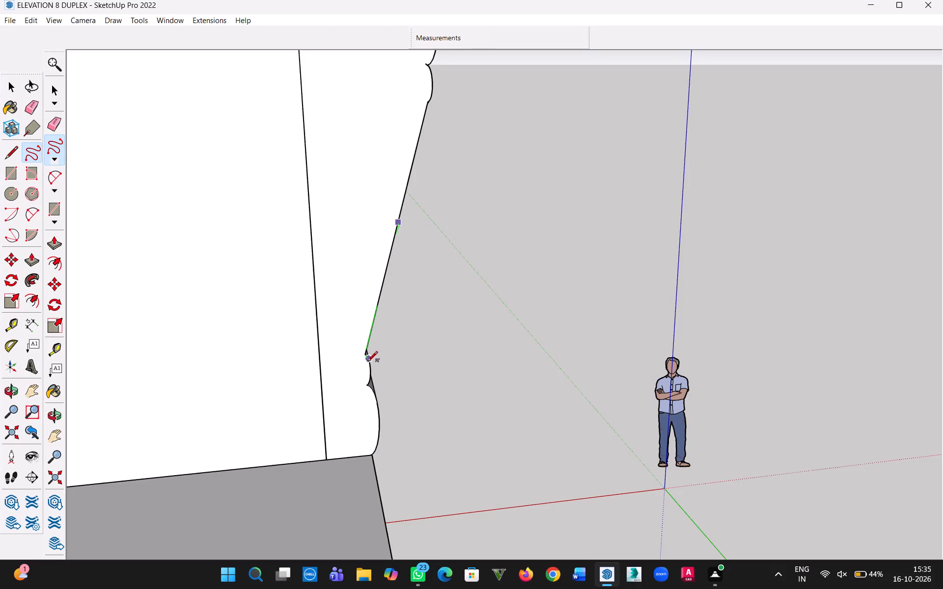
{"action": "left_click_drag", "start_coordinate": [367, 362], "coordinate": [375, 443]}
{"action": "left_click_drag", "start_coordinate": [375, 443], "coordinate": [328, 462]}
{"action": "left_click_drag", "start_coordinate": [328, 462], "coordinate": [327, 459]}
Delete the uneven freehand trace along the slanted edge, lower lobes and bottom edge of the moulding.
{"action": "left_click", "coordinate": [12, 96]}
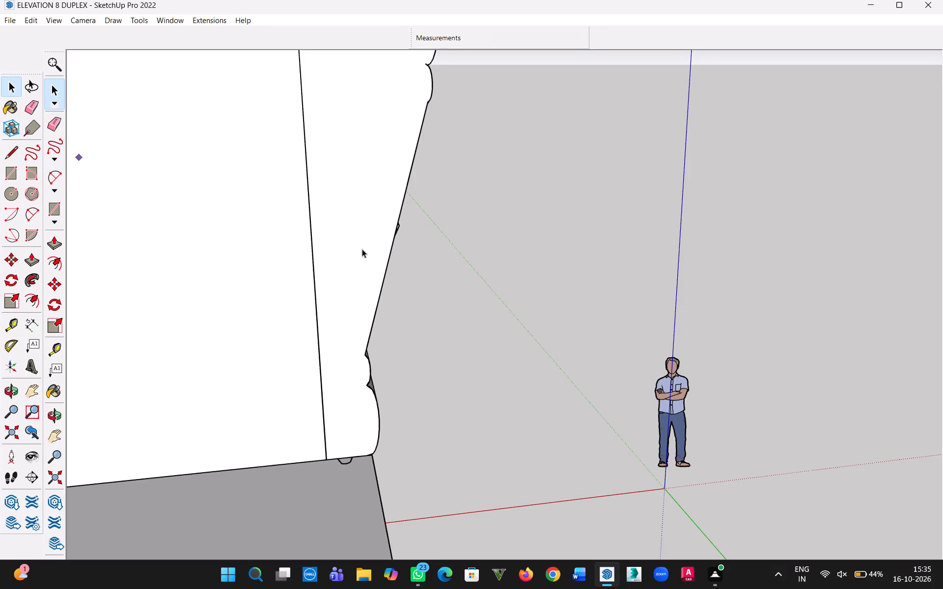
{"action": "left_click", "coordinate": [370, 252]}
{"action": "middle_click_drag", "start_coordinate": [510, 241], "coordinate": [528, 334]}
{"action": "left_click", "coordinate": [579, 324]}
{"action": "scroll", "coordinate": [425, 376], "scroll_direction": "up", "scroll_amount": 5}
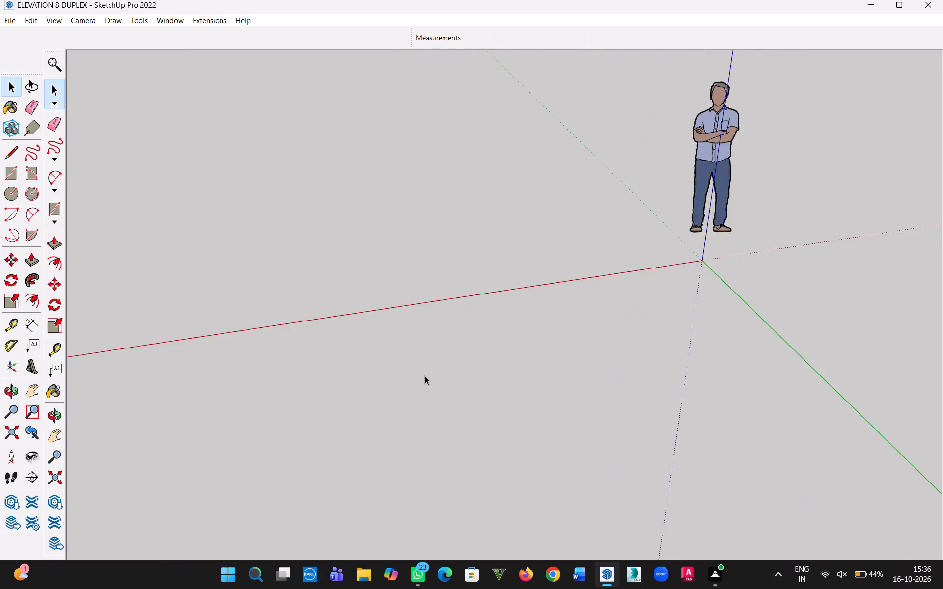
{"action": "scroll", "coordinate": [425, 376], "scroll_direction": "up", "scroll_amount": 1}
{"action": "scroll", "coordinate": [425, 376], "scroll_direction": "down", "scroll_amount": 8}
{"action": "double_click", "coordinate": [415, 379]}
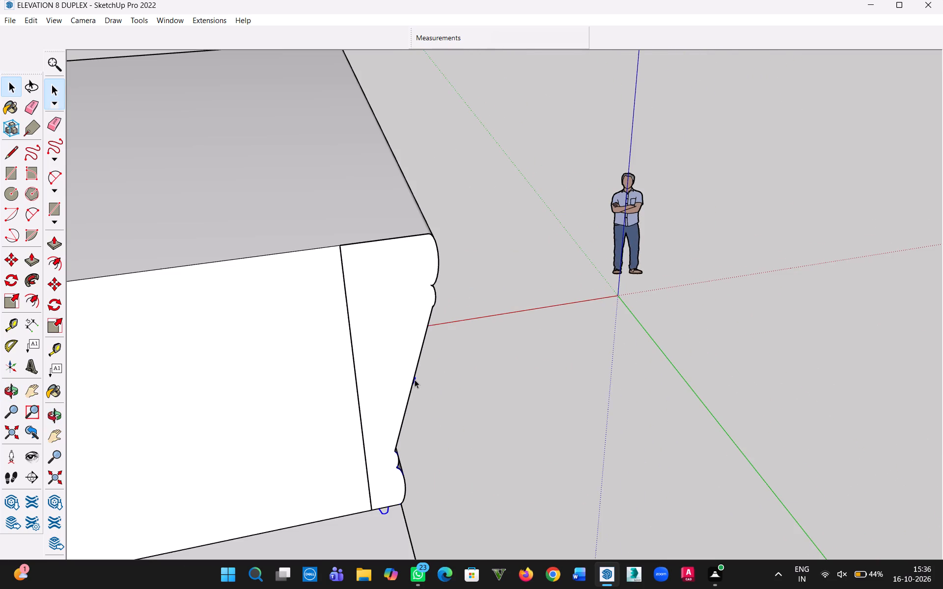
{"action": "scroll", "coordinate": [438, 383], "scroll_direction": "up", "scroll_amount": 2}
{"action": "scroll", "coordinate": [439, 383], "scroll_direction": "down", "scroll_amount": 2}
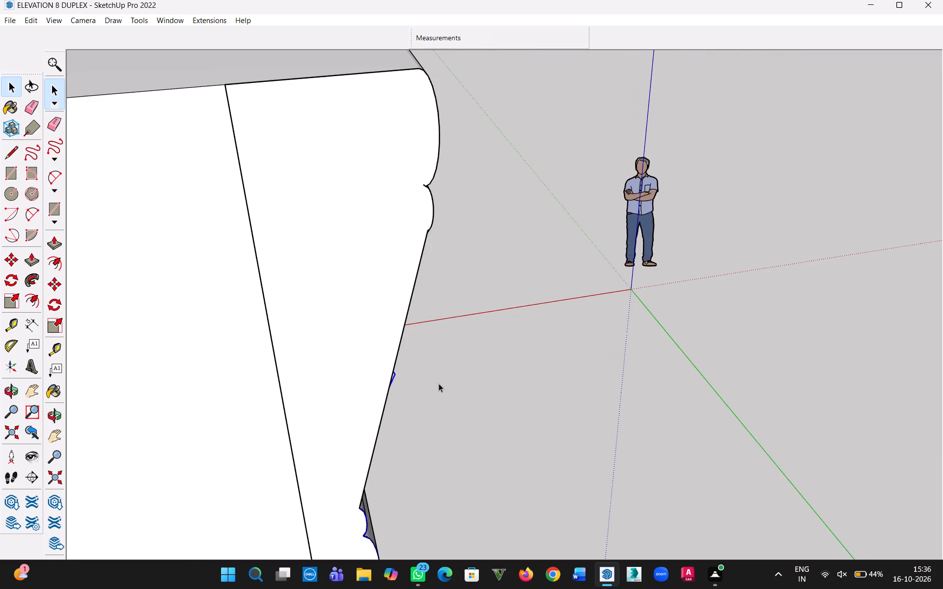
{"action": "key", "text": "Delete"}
Delete the vertical dividing line and the line drawn along the top edge of the moulding's terrace-side face.
{"action": "left_click", "coordinate": [345, 351]}
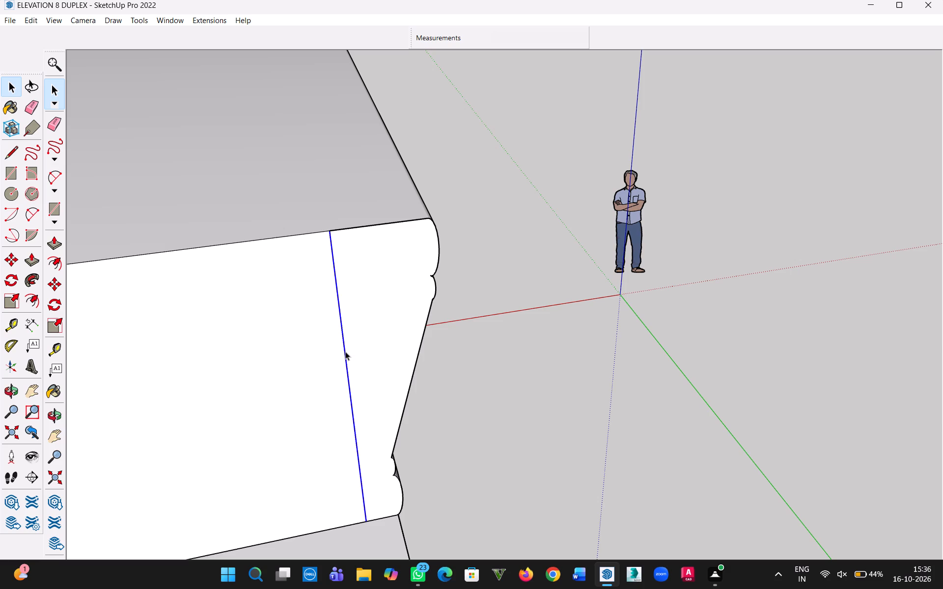
{"action": "key", "text": "Delete"}
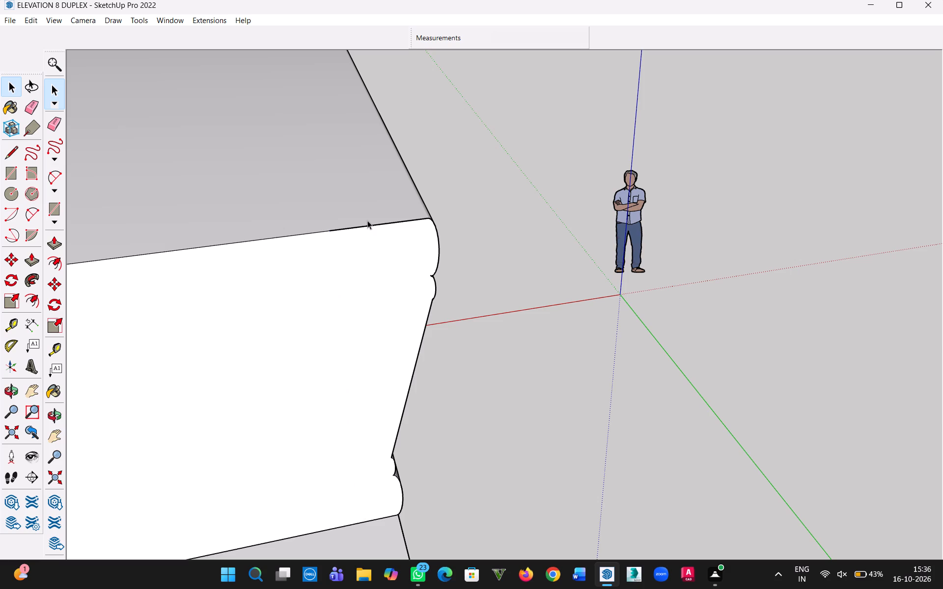
{"action": "left_click", "coordinate": [375, 223]}
{"action": "left_click", "coordinate": [473, 219]}
{"action": "left_click", "coordinate": [396, 223]}
{"action": "key", "text": "Delete"}
Delete the traced curve along the upper lobe of the window moulding's terrace-side end profile.
{"action": "scroll", "coordinate": [452, 217], "scroll_direction": "up", "scroll_amount": 2}
{"action": "scroll", "coordinate": [362, 204], "scroll_direction": "down", "scroll_amount": 1}
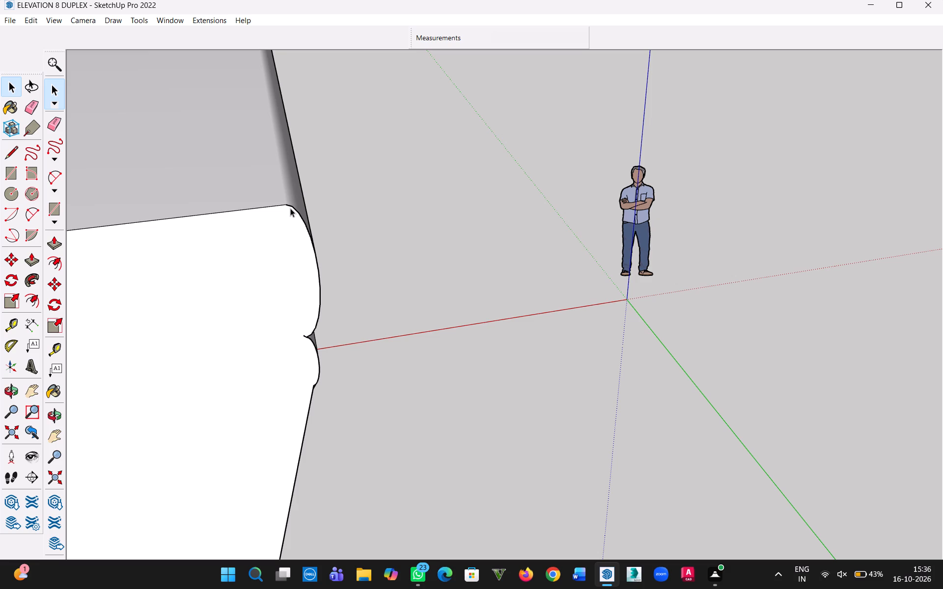
{"action": "left_click", "coordinate": [294, 208]}
{"action": "left_click", "coordinate": [384, 234]}
{"action": "middle_click_drag", "start_coordinate": [370, 248], "coordinate": [351, 292]}
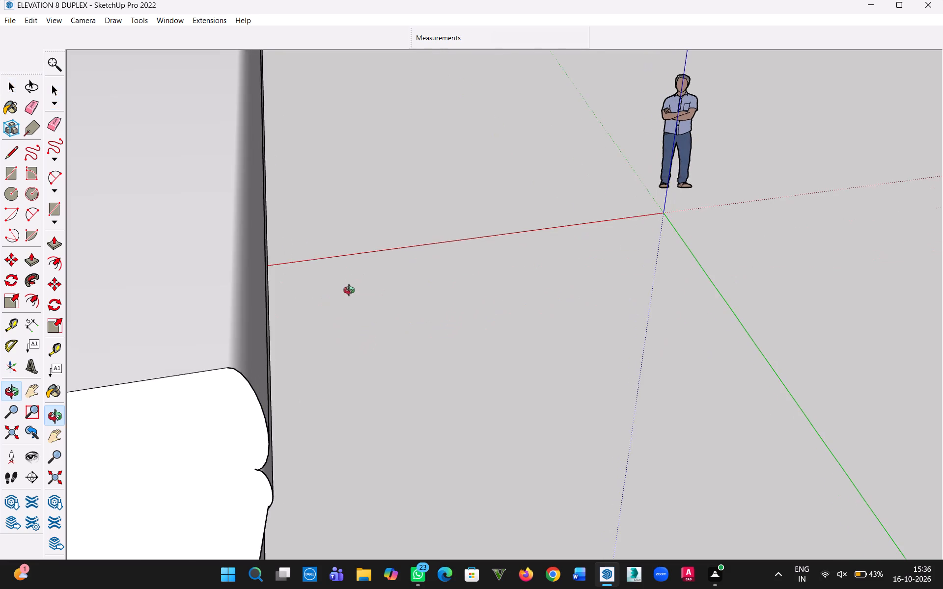
{"action": "middle_click_drag", "start_coordinate": [351, 292], "coordinate": [351, 293]}
{"action": "left_click", "coordinate": [237, 385]}
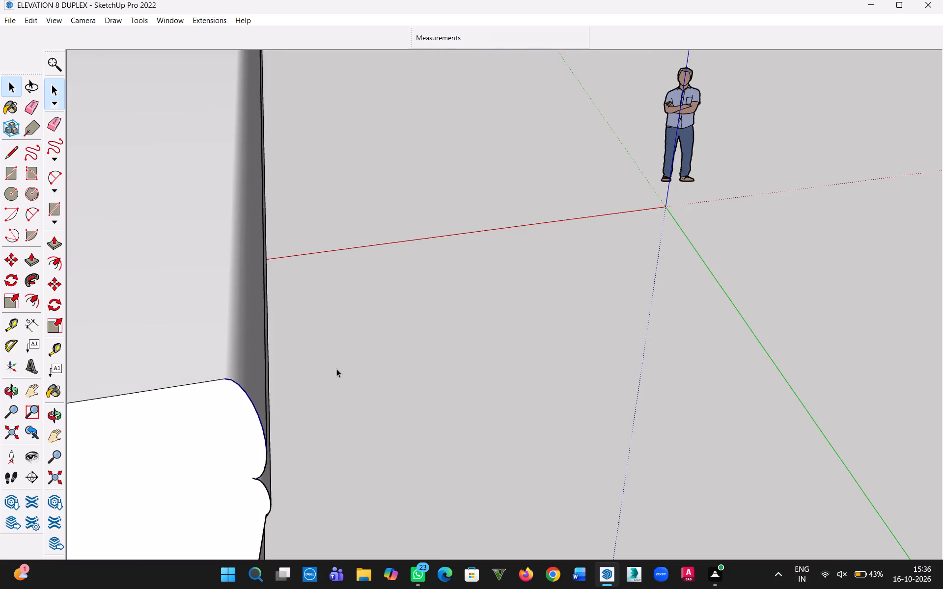
{"action": "key", "text": "Delete"}
Delete the short stray line pieces in the notch between the two upper lobes of the moulding's end profile.
{"action": "middle_click_drag", "start_coordinate": [282, 429], "coordinate": [321, 385]}
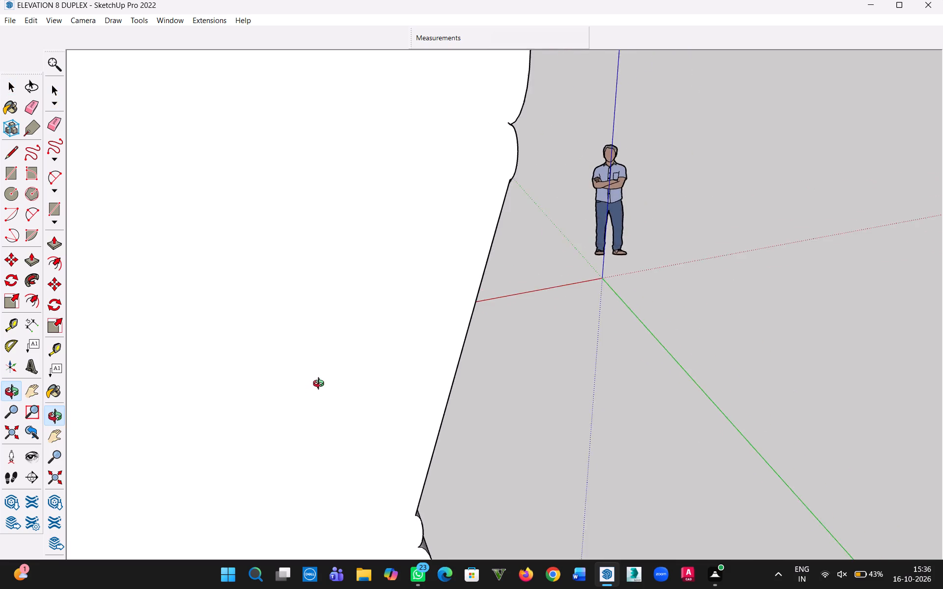
{"action": "middle_click_drag", "start_coordinate": [321, 385], "coordinate": [307, 419]}
{"action": "middle_click", "coordinate": [431, 406]}
{"action": "scroll", "coordinate": [431, 406], "scroll_direction": "up", "scroll_amount": 3}
{"action": "scroll", "coordinate": [423, 410], "scroll_direction": "down", "scroll_amount": 4}
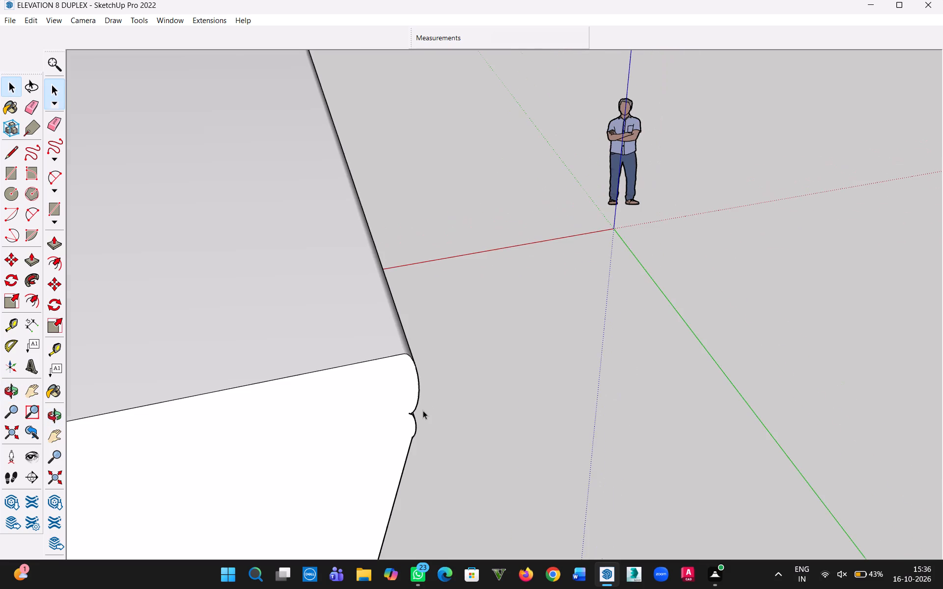
{"action": "scroll", "coordinate": [412, 419], "scroll_direction": "up", "scroll_amount": 7}
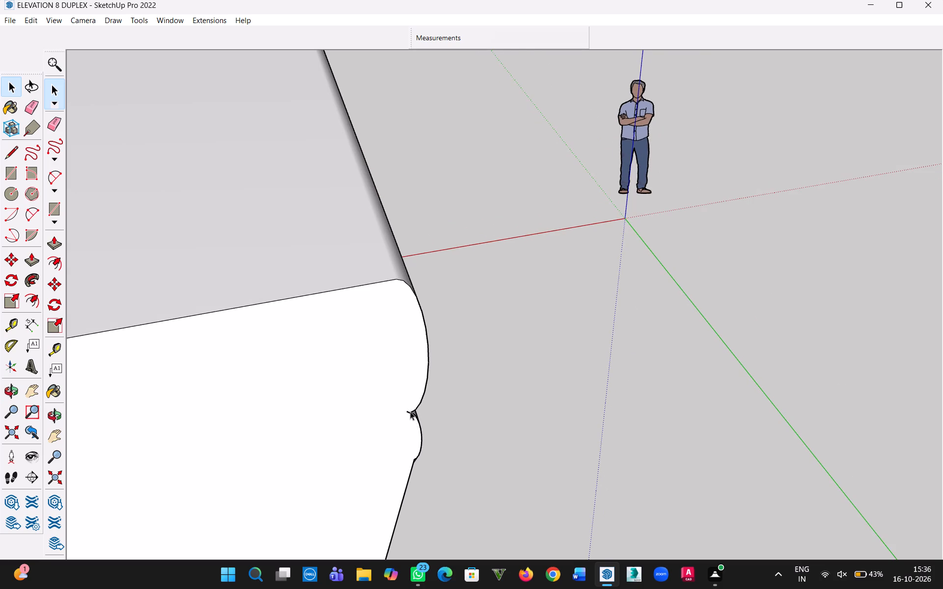
{"action": "left_click", "coordinate": [410, 413]}
{"action": "key", "text": "Delete"}
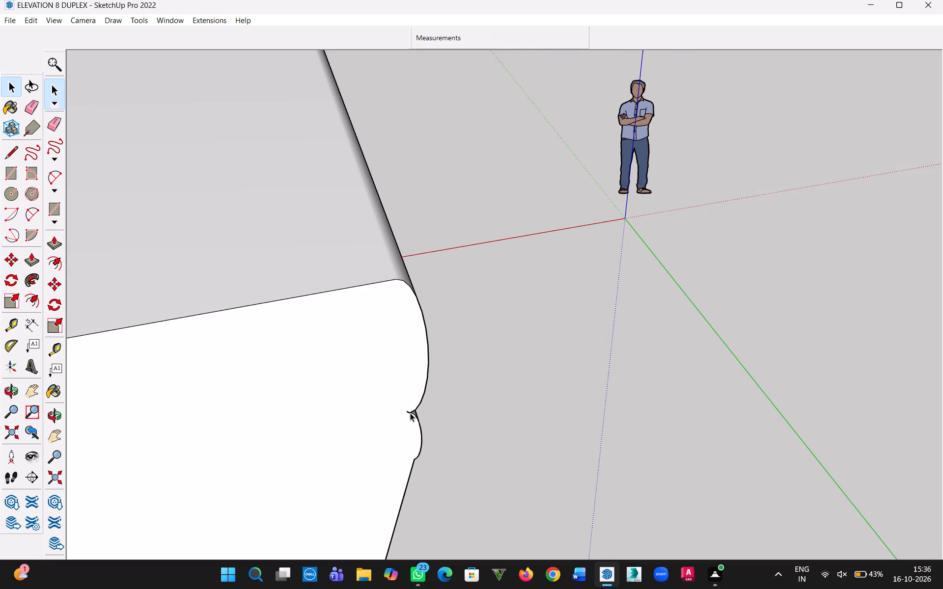
{"action": "scroll", "coordinate": [395, 418], "scroll_direction": "up", "scroll_amount": 3}
{"action": "left_click", "coordinate": [411, 410]}
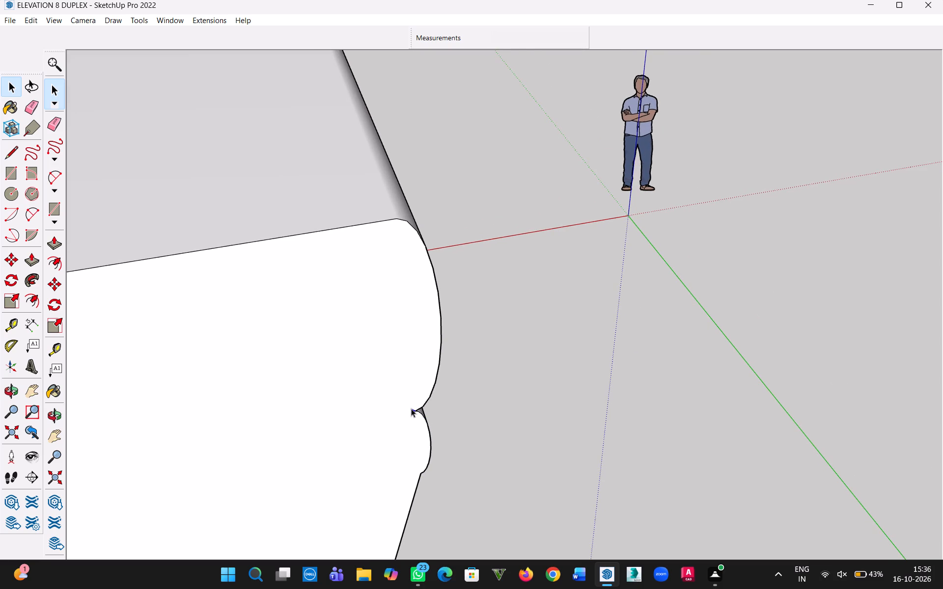
{"action": "left_click", "coordinate": [411, 408]}
{"action": "key", "text": "Delete"}
Examine the whole duplex from the rear, sides and front, including the roof parapet, entrance canopy and window mouldings.
{"action": "left_click", "coordinate": [7, 82]}
{"action": "scroll", "coordinate": [565, 260], "scroll_direction": "down", "scroll_amount": 11}
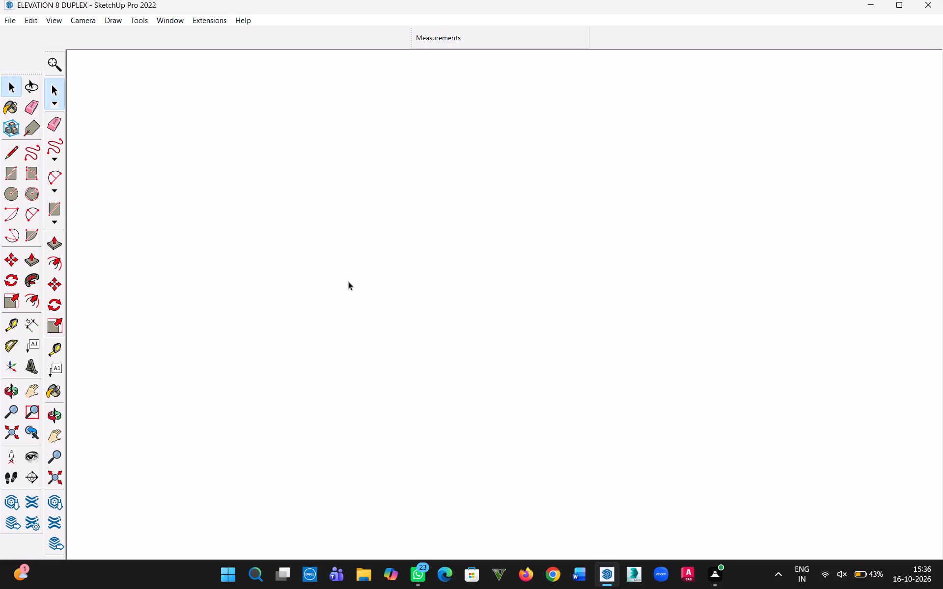
{"action": "left_click", "coordinate": [9, 433]}
{"action": "middle_click_drag", "start_coordinate": [461, 241], "coordinate": [575, 245]}
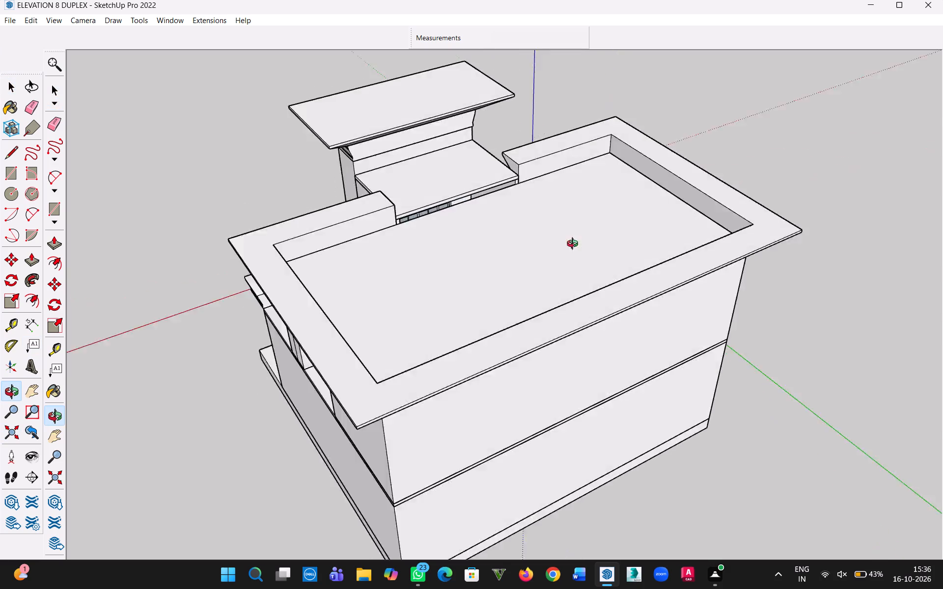
{"action": "middle_click_drag", "start_coordinate": [575, 245], "coordinate": [811, 213]}
{"action": "middle_click_drag", "start_coordinate": [498, 239], "coordinate": [906, 219]}
{"action": "middle_click_drag", "start_coordinate": [373, 253], "coordinate": [870, 241]}
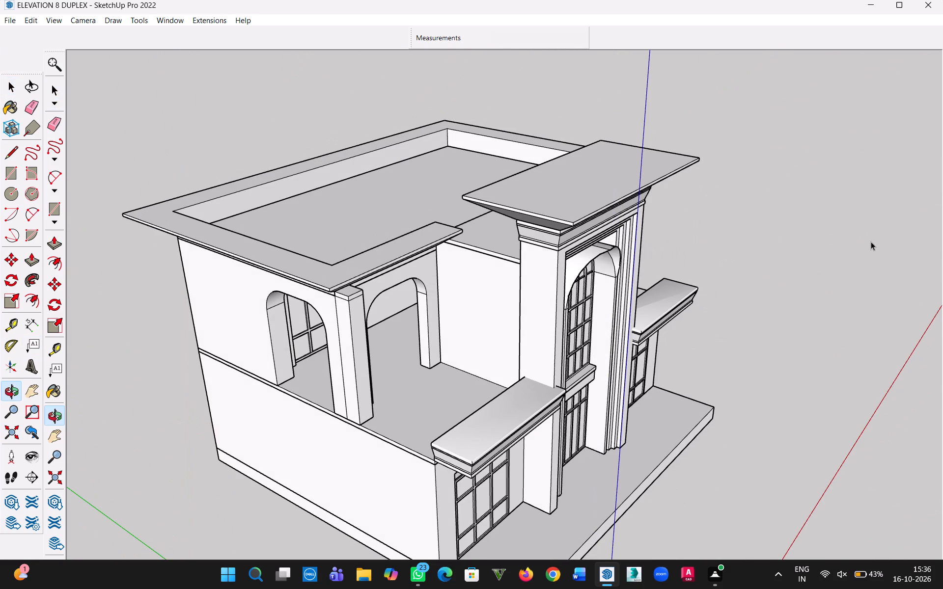
{"action": "middle_click_drag", "start_coordinate": [302, 349], "coordinate": [935, 293]}
{"action": "middle_click_drag", "start_coordinate": [942, 292], "coordinate": [884, 329]}
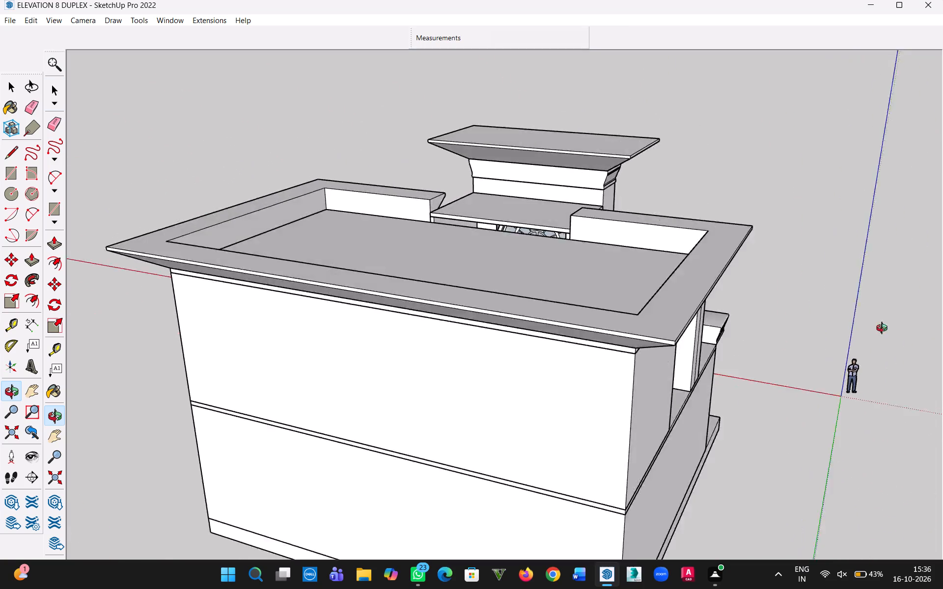
{"action": "middle_click_drag", "start_coordinate": [884, 329], "coordinate": [183, 263]}
{"action": "left_click", "coordinate": [829, 235]}
{"action": "middle_click_drag", "start_coordinate": [806, 330], "coordinate": [534, 374]}
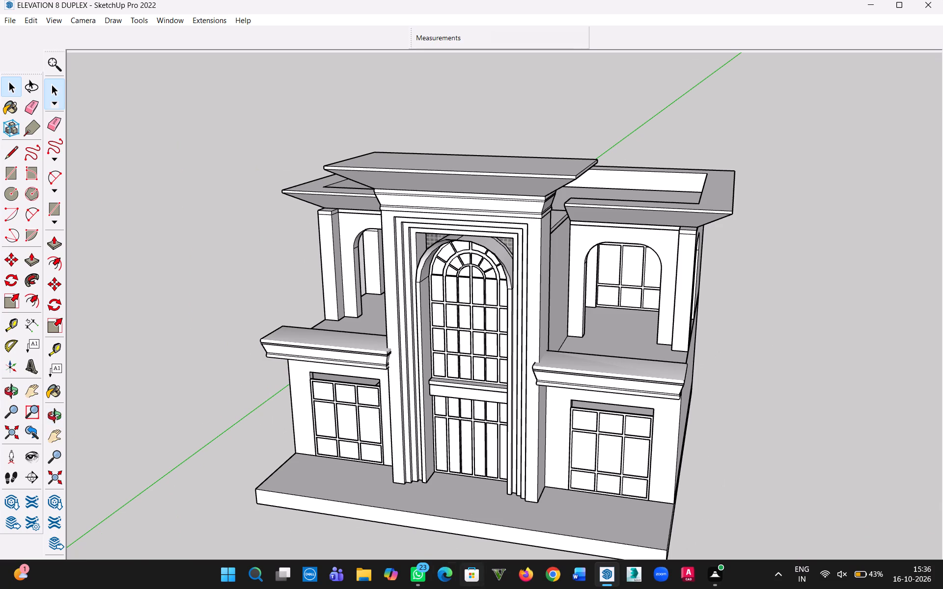
{"action": "middle_click_drag", "start_coordinate": [350, 304], "coordinate": [583, 392]}
{"action": "scroll", "coordinate": [534, 280], "scroll_direction": "up", "scroll_amount": 9}
{"action": "middle_click_drag", "start_coordinate": [544, 326], "coordinate": [515, 152]}
{"action": "scroll", "coordinate": [513, 167], "scroll_direction": "up", "scroll_amount": 1}
{"action": "scroll", "coordinate": [582, 265], "scroll_direction": "down", "scroll_amount": 15}
{"action": "middle_click_drag", "start_coordinate": [555, 350], "coordinate": [532, 394]}
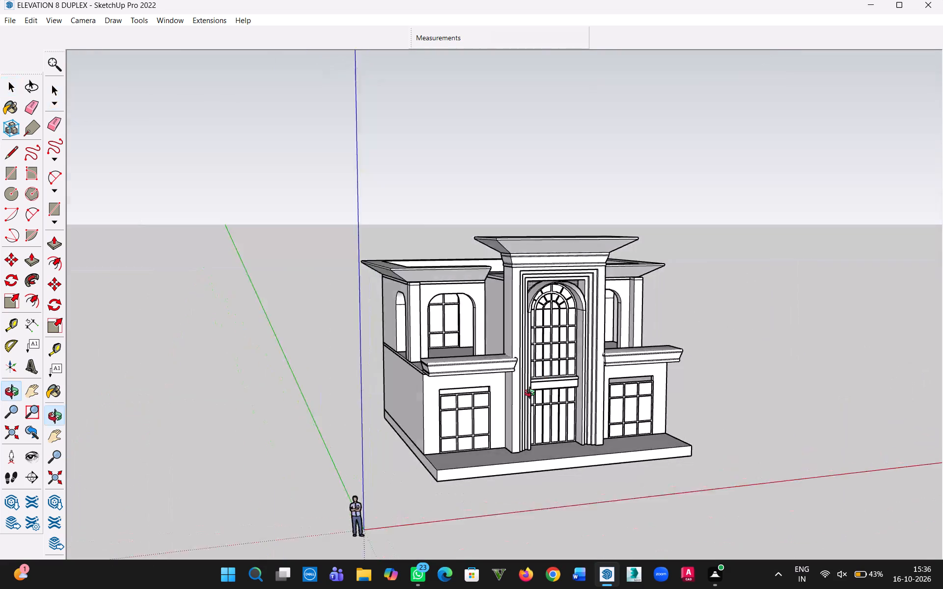
{"action": "middle_click_drag", "start_coordinate": [532, 394], "coordinate": [524, 415]}
Examine the terrace side of the duplex, with its side wall, arched openings and the end of the ground-floor window moulding.
{"action": "scroll", "coordinate": [538, 412], "scroll_direction": "up", "scroll_amount": 9}
{"action": "middle_click_drag", "start_coordinate": [435, 418], "coordinate": [845, 367]}
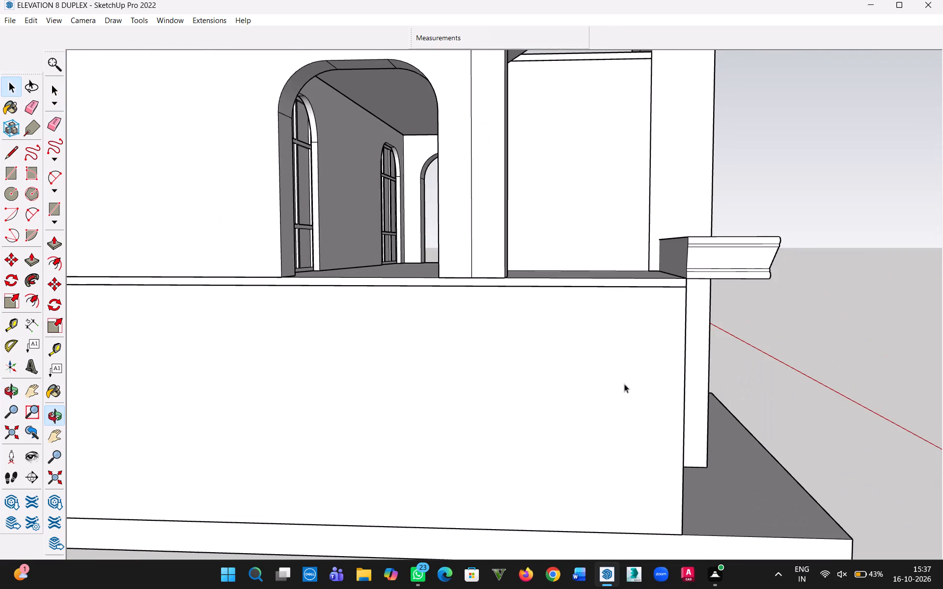
{"action": "middle_click_drag", "start_coordinate": [537, 374], "coordinate": [611, 416]}
{"action": "left_click", "coordinate": [12, 93]}
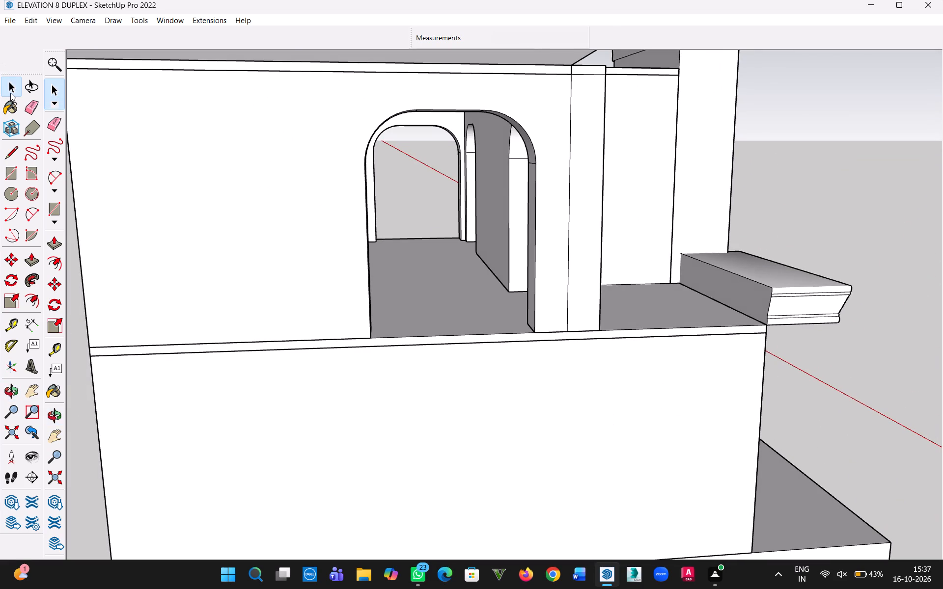
{"action": "scroll", "coordinate": [345, 330], "scroll_direction": "down", "scroll_amount": 7}
{"action": "left_click", "coordinate": [705, 216]}
{"action": "middle_click_drag", "start_coordinate": [573, 302], "coordinate": [7, 329]}
{"action": "middle_click_drag", "start_coordinate": [649, 260], "coordinate": [205, 261]}
{"action": "middle_click_drag", "start_coordinate": [686, 305], "coordinate": [734, 387]}
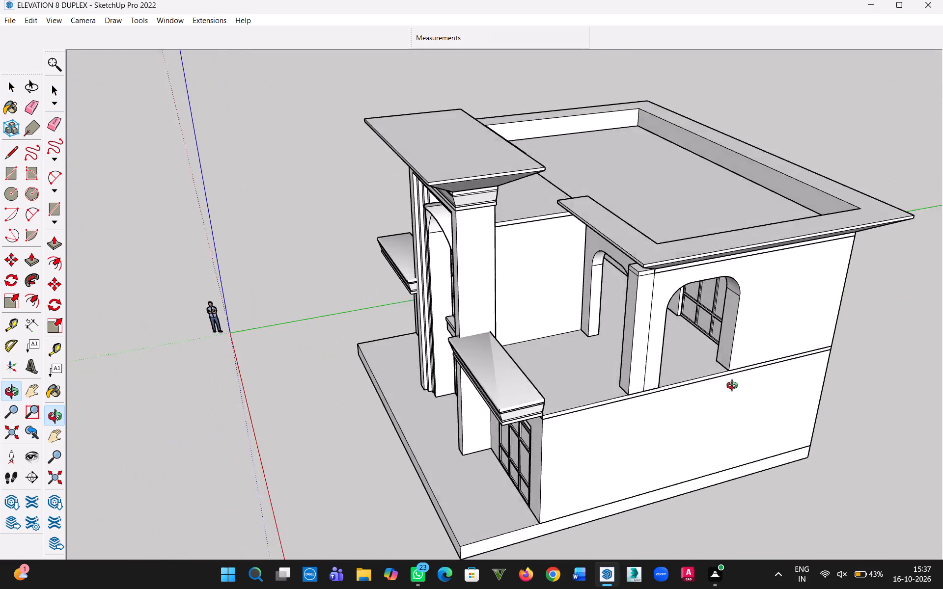
{"action": "middle_click_drag", "start_coordinate": [734, 387], "coordinate": [942, 421]}
{"action": "middle_click_drag", "start_coordinate": [685, 371], "coordinate": [512, 314]}
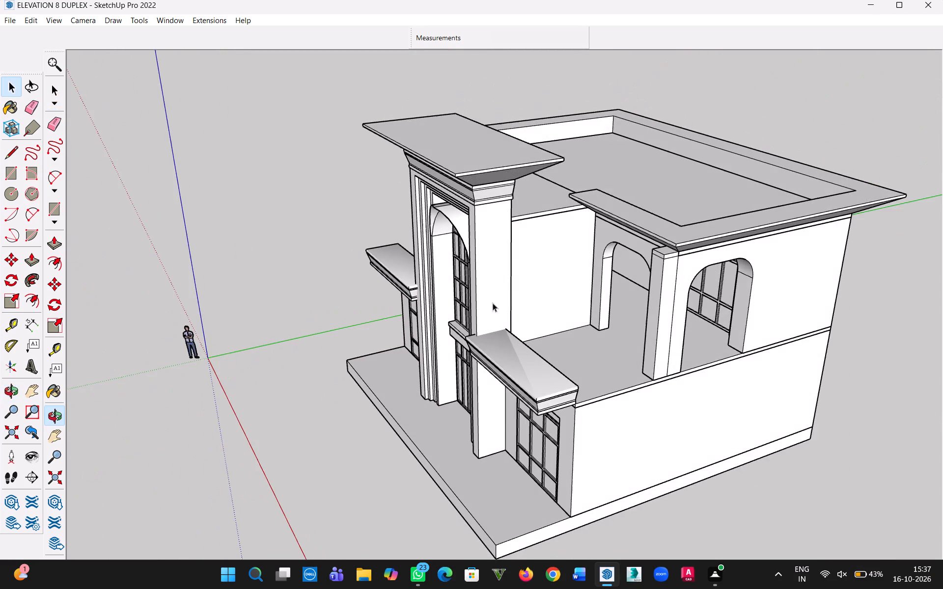
{"action": "scroll", "coordinate": [619, 353], "scroll_direction": "up", "scroll_amount": 8}
{"action": "scroll", "coordinate": [618, 409], "scroll_direction": "down", "scroll_amount": 3}
{"action": "middle_click_drag", "start_coordinate": [555, 445], "coordinate": [765, 325]}
{"action": "scroll", "coordinate": [604, 420], "scroll_direction": "down", "scroll_amount": 4}
{"action": "middle_click_drag", "start_coordinate": [493, 412], "coordinate": [797, 415]}
{"action": "scroll", "coordinate": [430, 411], "scroll_direction": "down", "scroll_amount": 7}
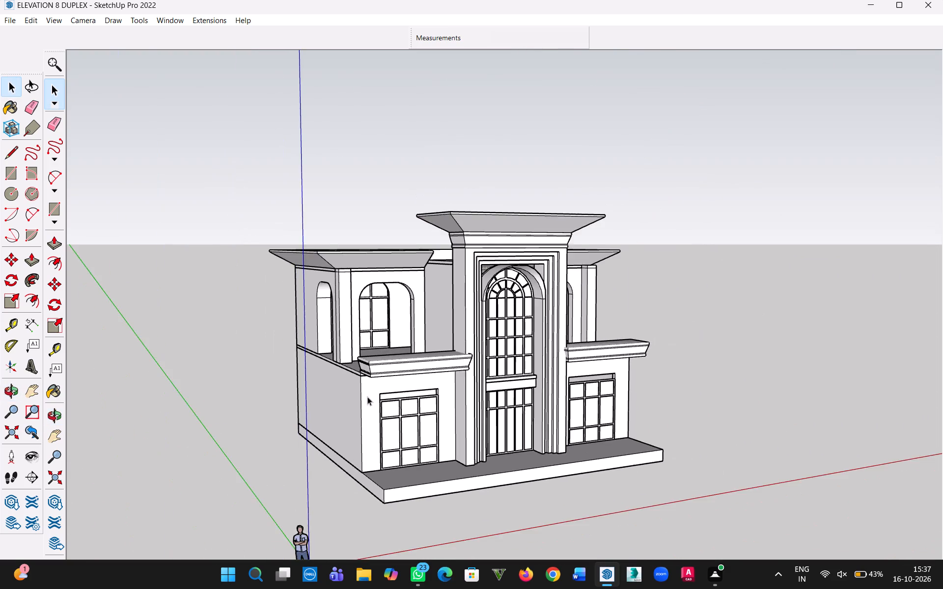
{"action": "middle_click_drag", "start_coordinate": [367, 397], "coordinate": [706, 494]}
{"action": "middle_click_drag", "start_coordinate": [552, 375], "coordinate": [477, 391]}
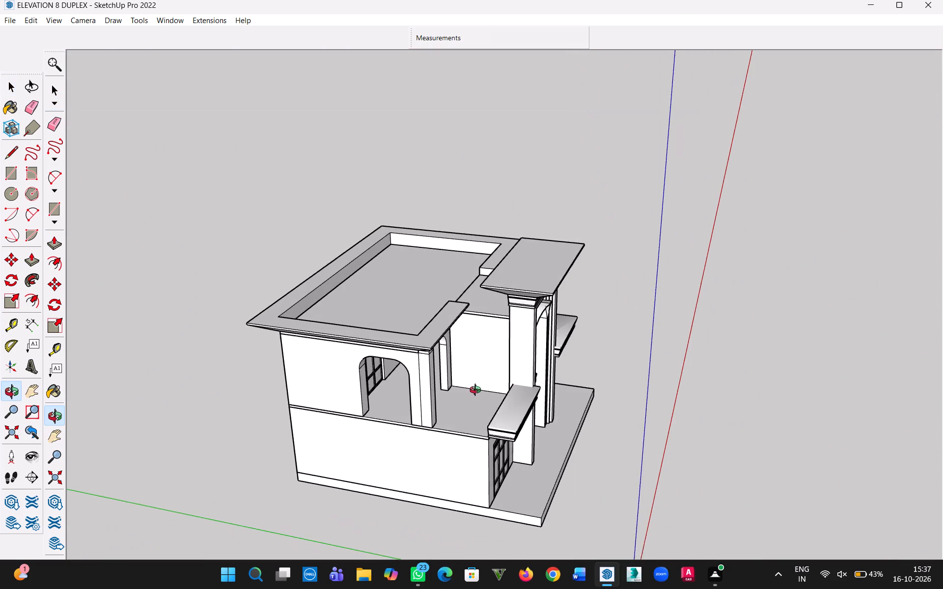
{"action": "middle_click_drag", "start_coordinate": [477, 391], "coordinate": [474, 391]}
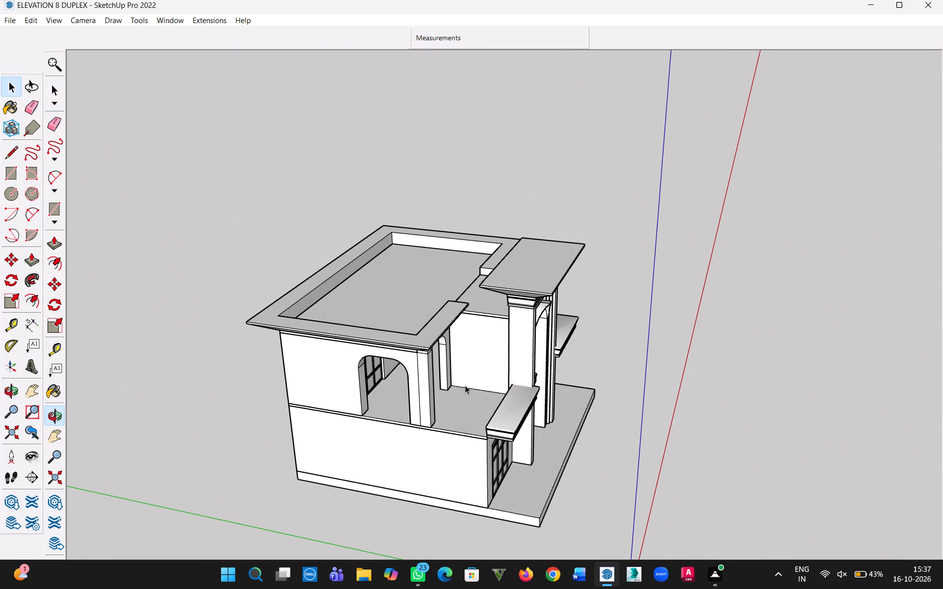